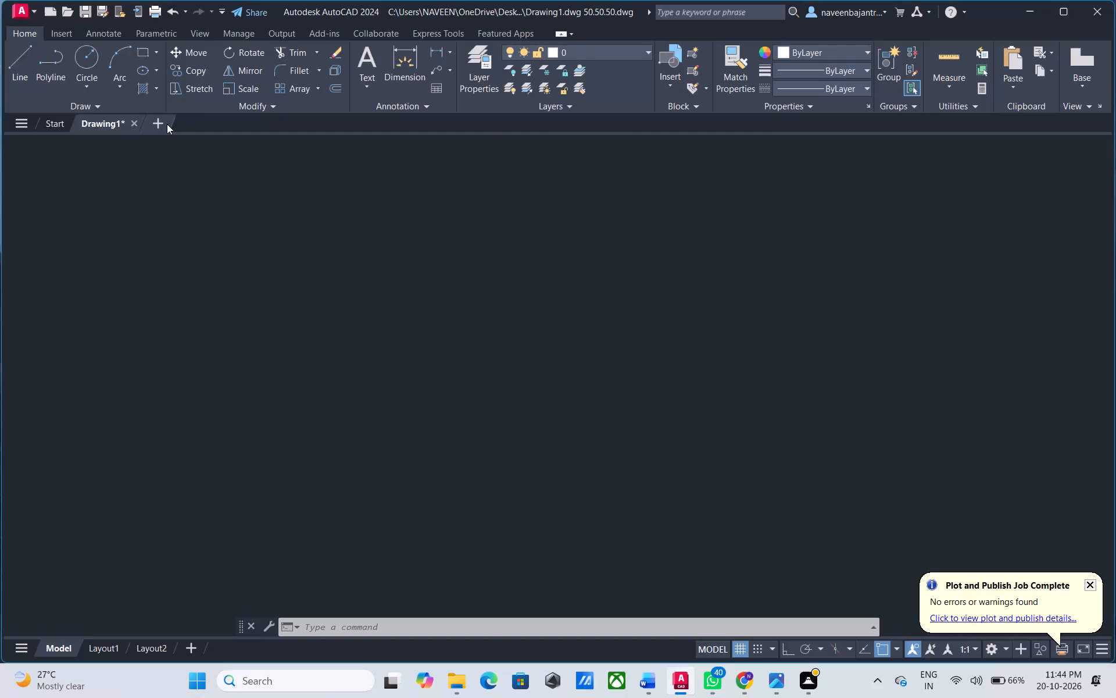
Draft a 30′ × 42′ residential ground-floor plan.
Turn on command logging for the drawing with LOGFILEON.
{"action": "left_click", "coordinate": [389, 633]}
{"action": "type", "text": "LOG"}
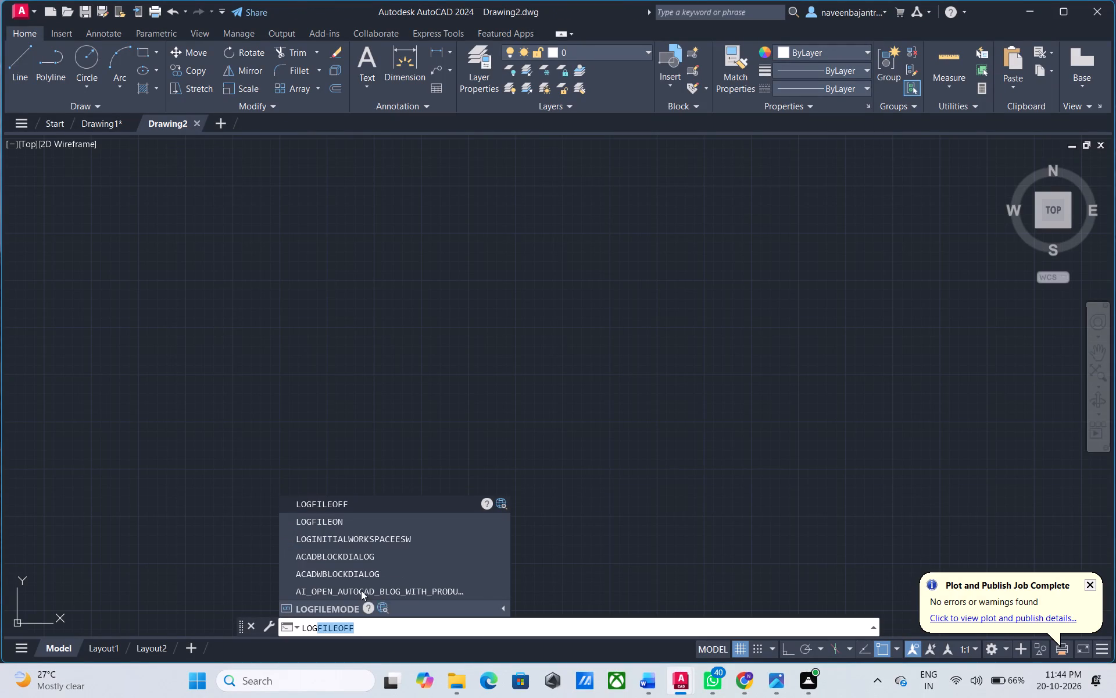
{"action": "left_click", "coordinate": [349, 525]}
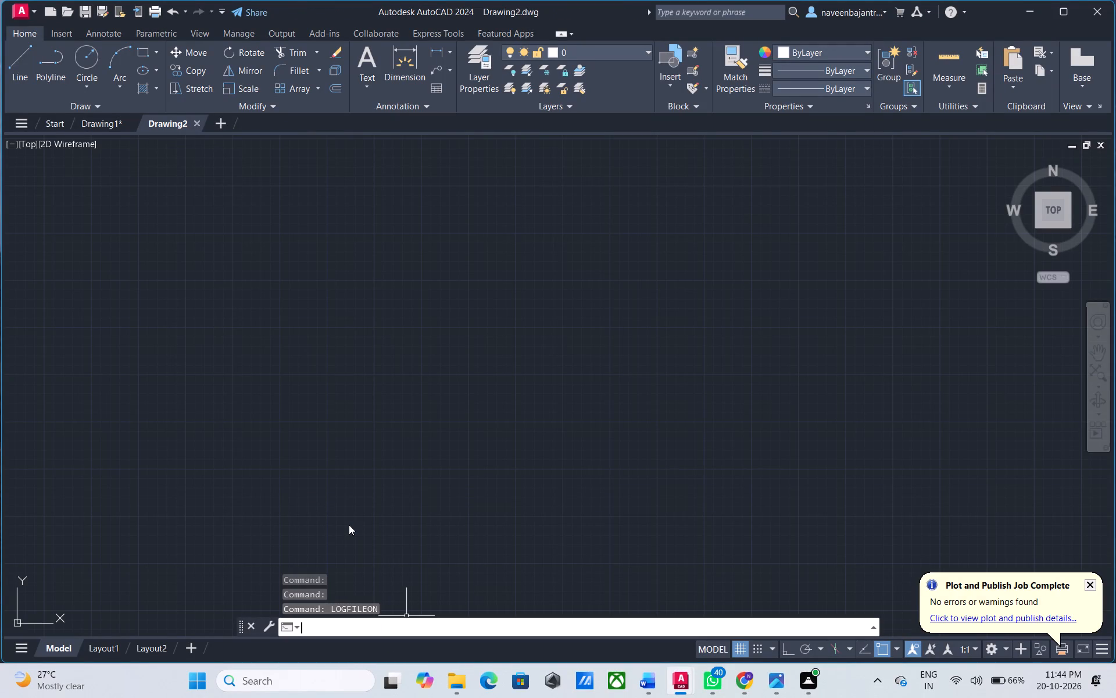
Configure the drawing units to Architectural length with 0'-0 1/2" precision and Inches as the insertion scale.
{"action": "type", "text": "UN"}
{"action": "key", "text": "space"}
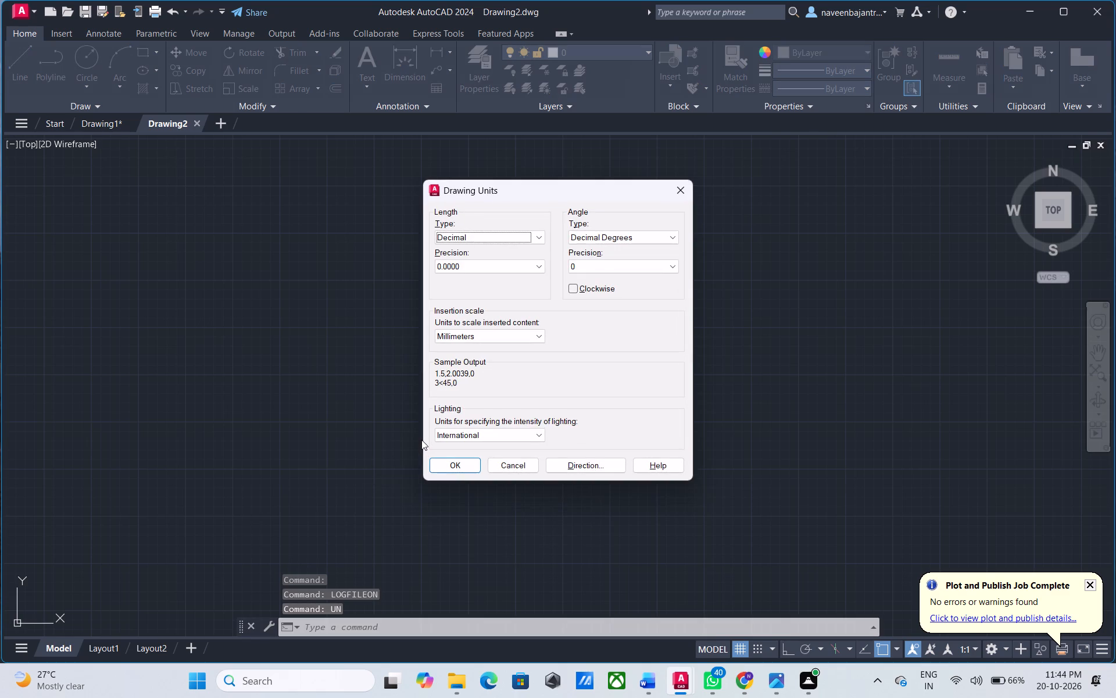
{"action": "left_click", "coordinate": [539, 241]}
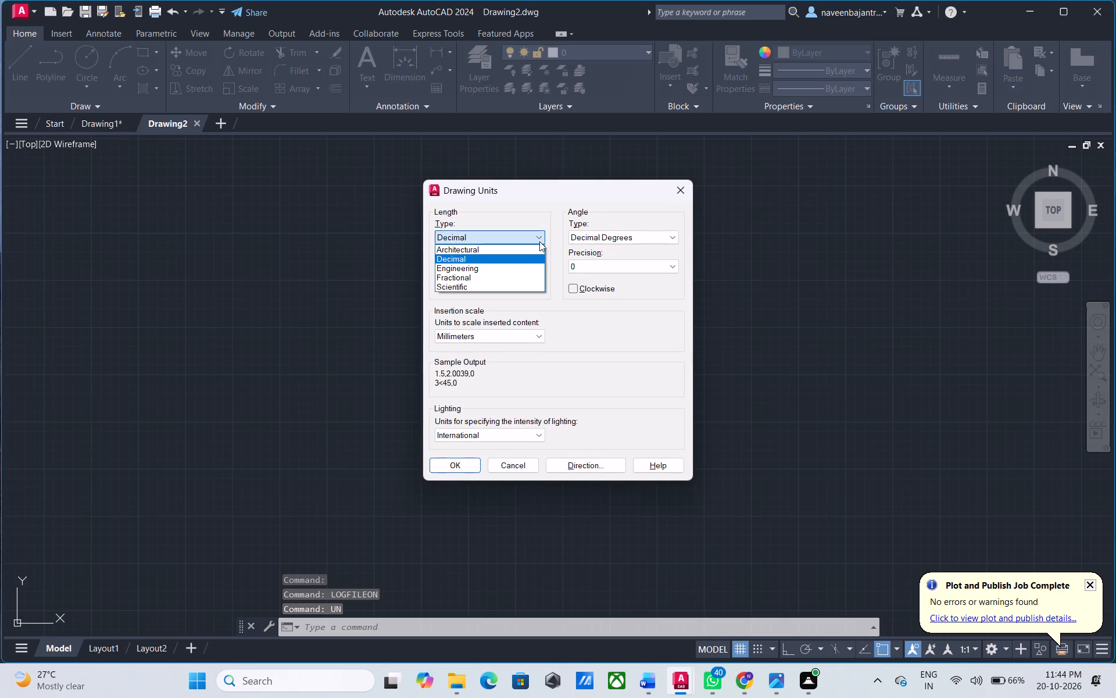
{"action": "left_click", "coordinate": [460, 248]}
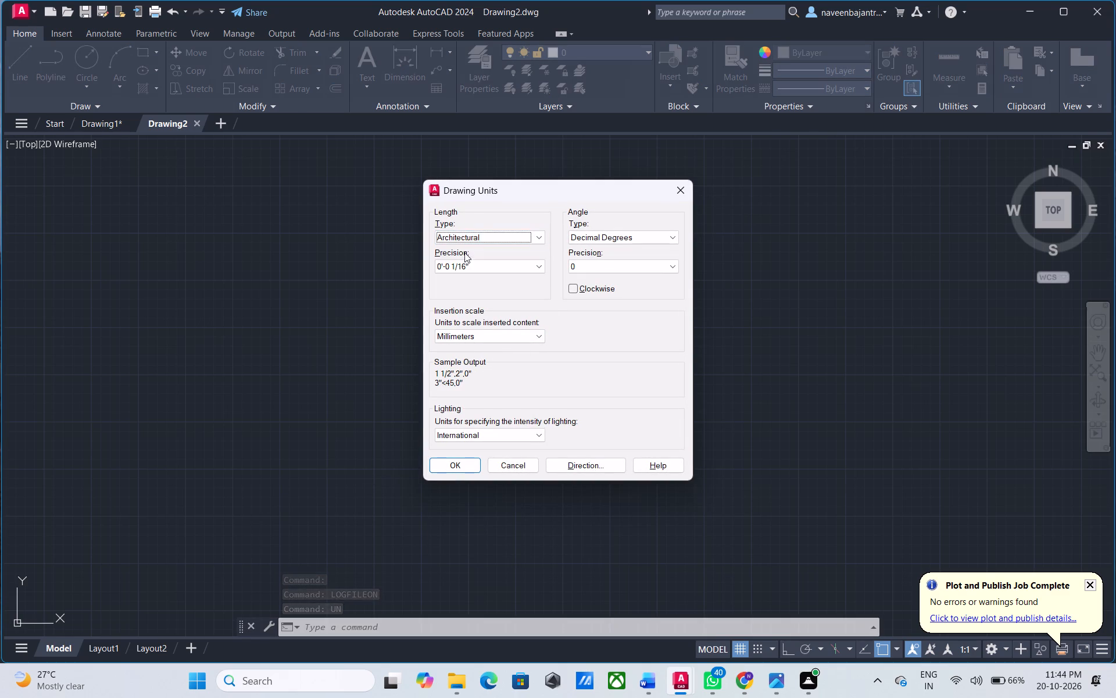
{"action": "left_click", "coordinate": [494, 263]}
{"action": "left_click", "coordinate": [484, 286]}
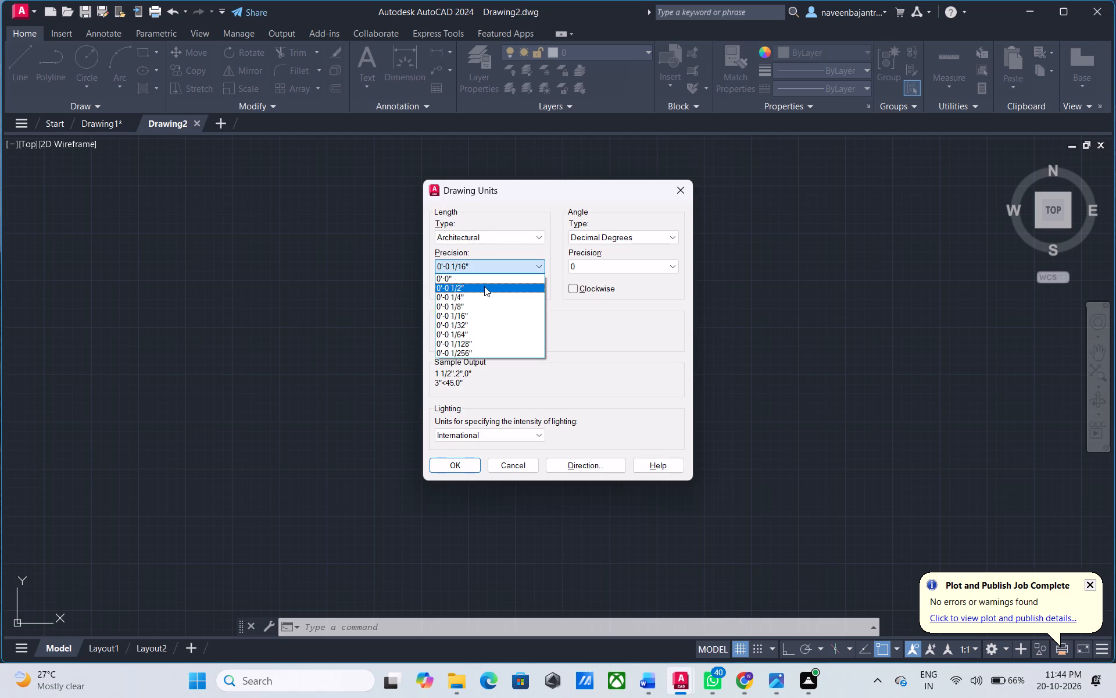
{"action": "left_click", "coordinate": [492, 336]}
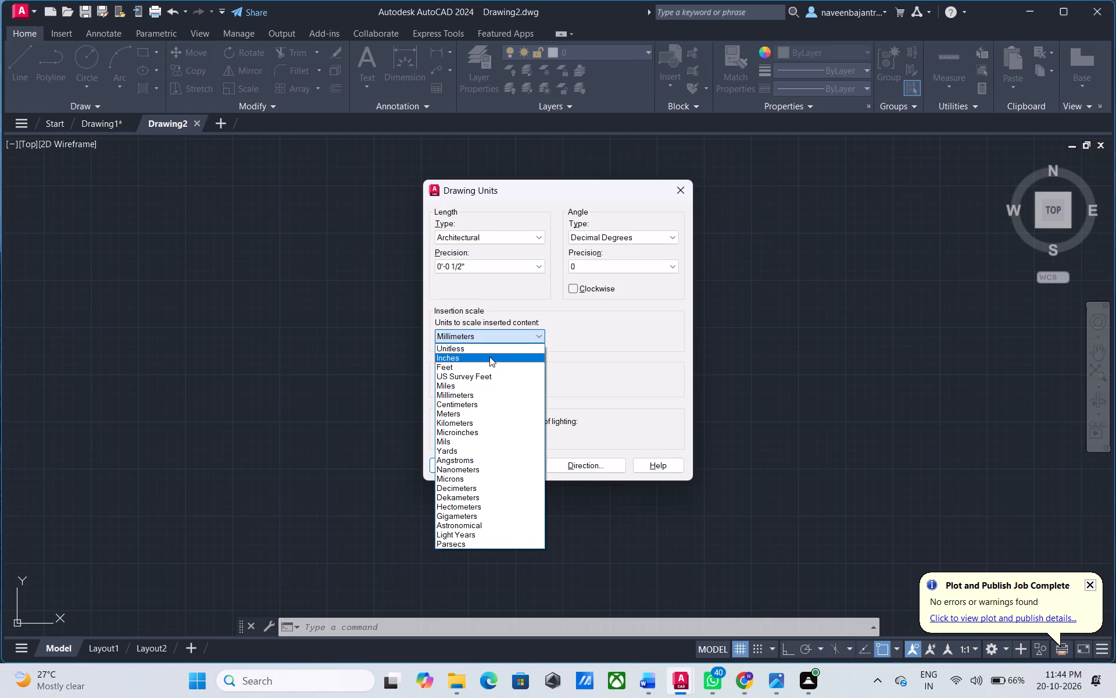
{"action": "left_click", "coordinate": [489, 357]}
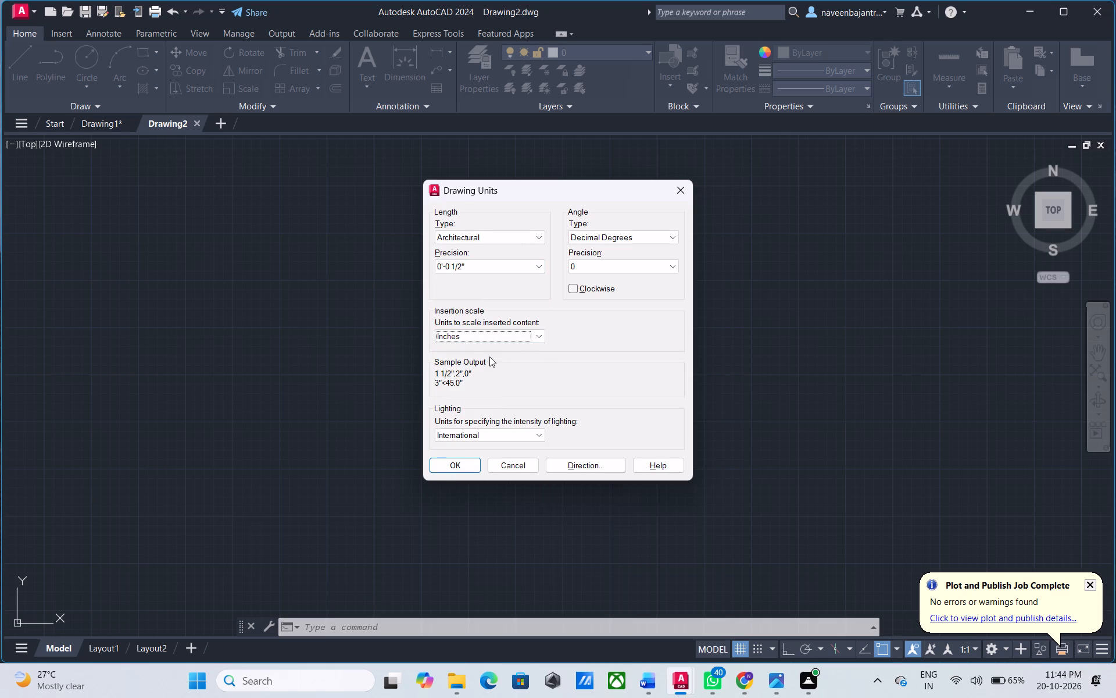
{"action": "left_click", "coordinate": [451, 468]}
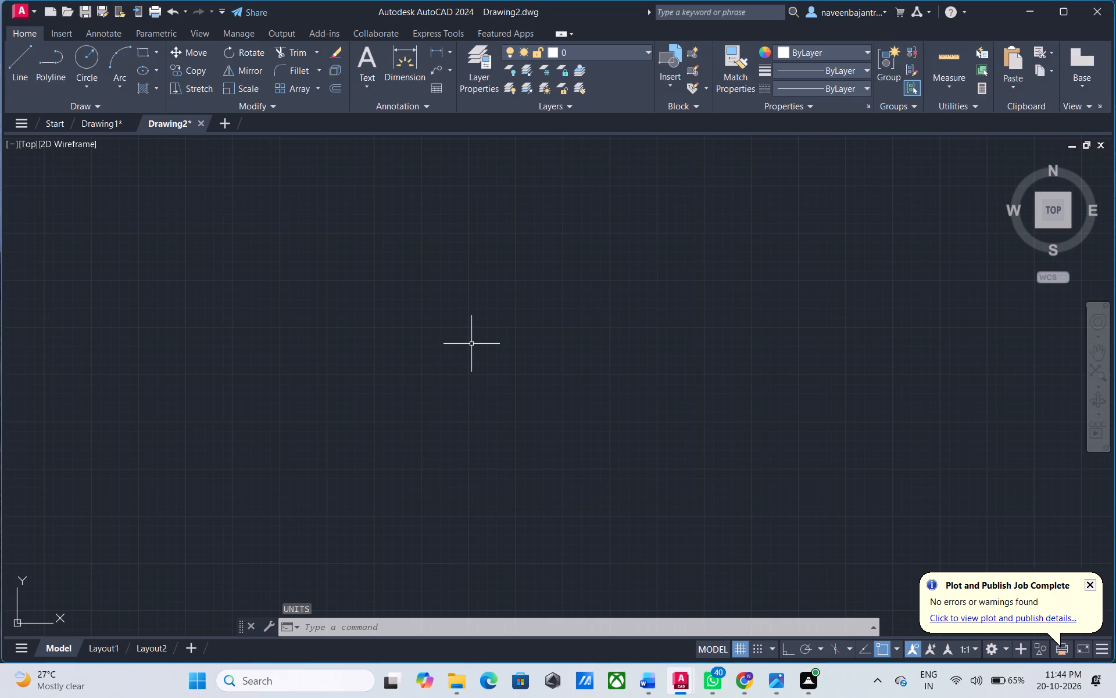
Modify the ISO-25 dimension style's primary units to Architectural, precision 0'-0 1/2", with 0 feet and 0 inches suppressed.
{"action": "type", "text": "D"}
{"action": "key", "text": "space"}
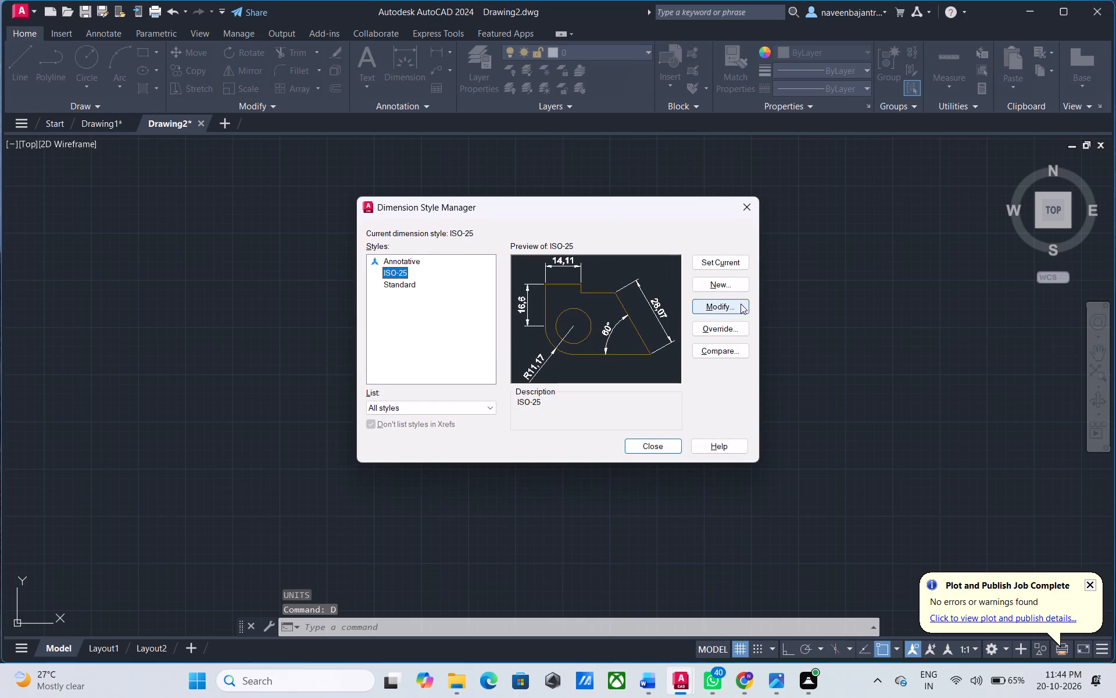
{"action": "left_click", "coordinate": [735, 305]}
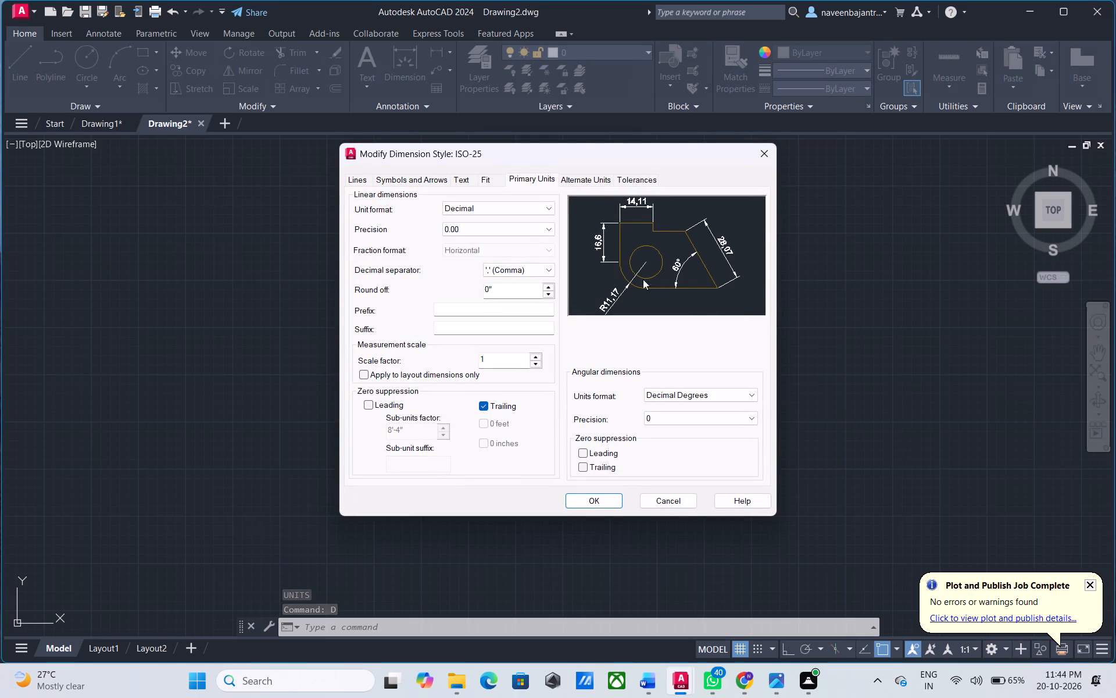
{"action": "left_click", "coordinate": [520, 212]}
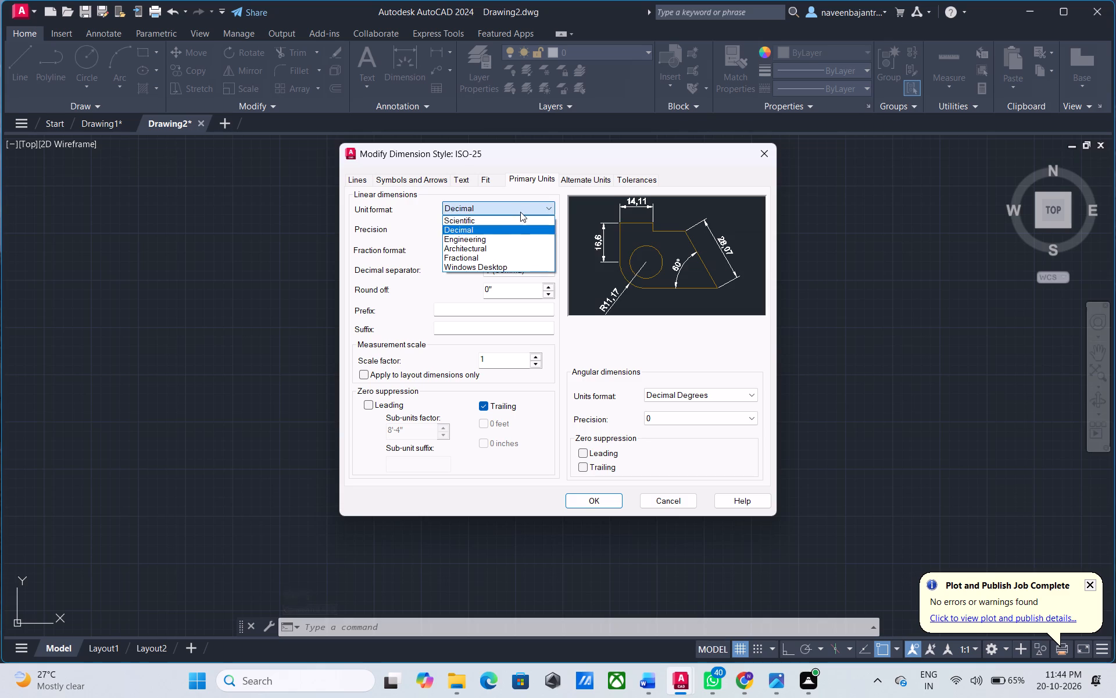
{"action": "left_click", "coordinate": [506, 248]}
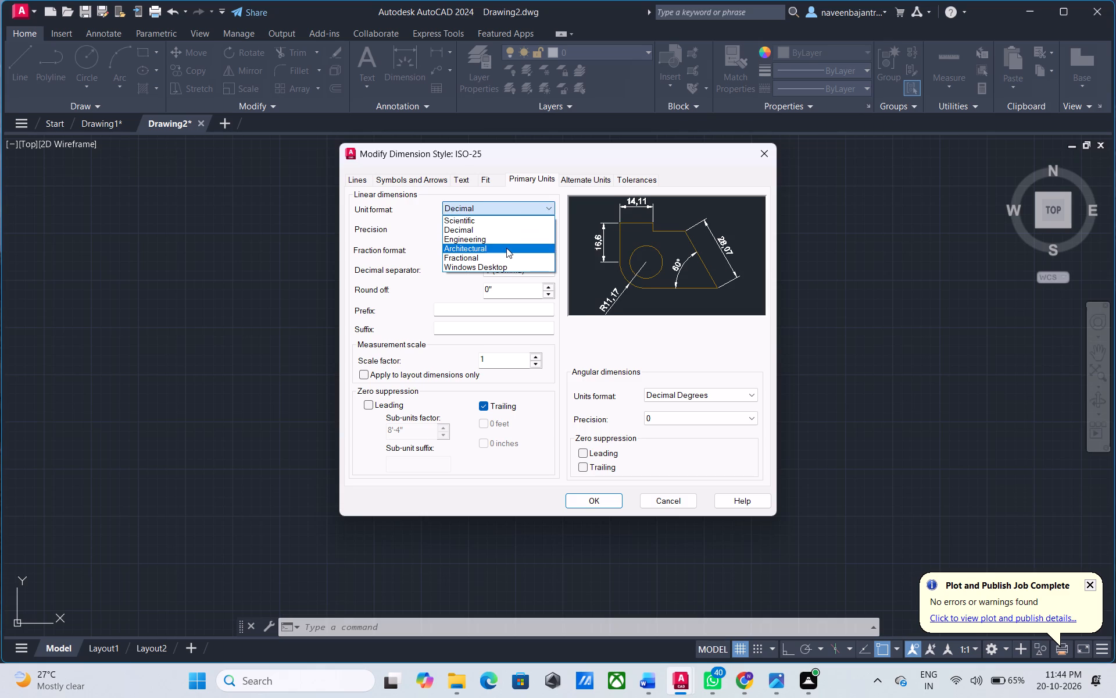
{"action": "left_click", "coordinate": [523, 234]}
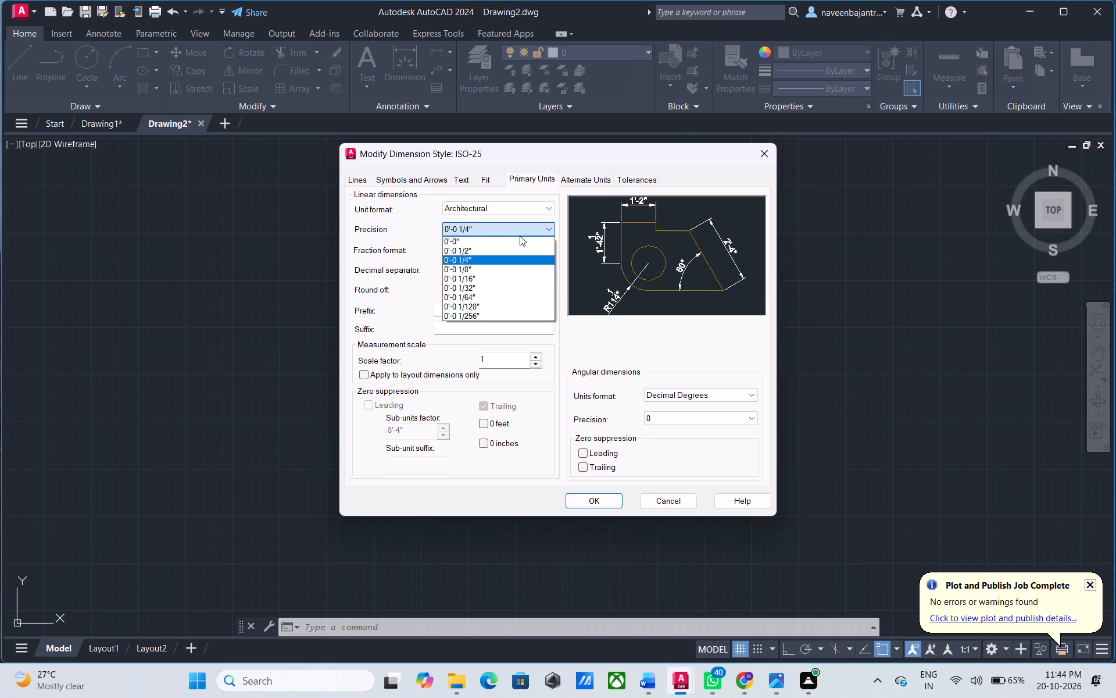
{"action": "left_click", "coordinate": [496, 248]}
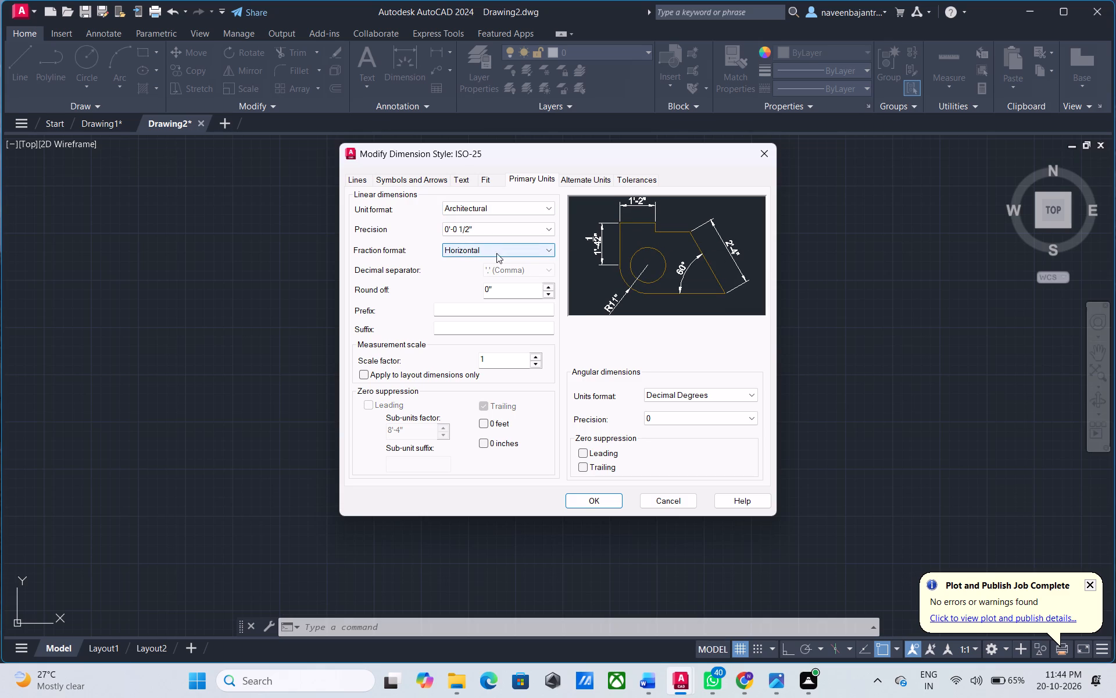
{"action": "left_click", "coordinate": [482, 425]}
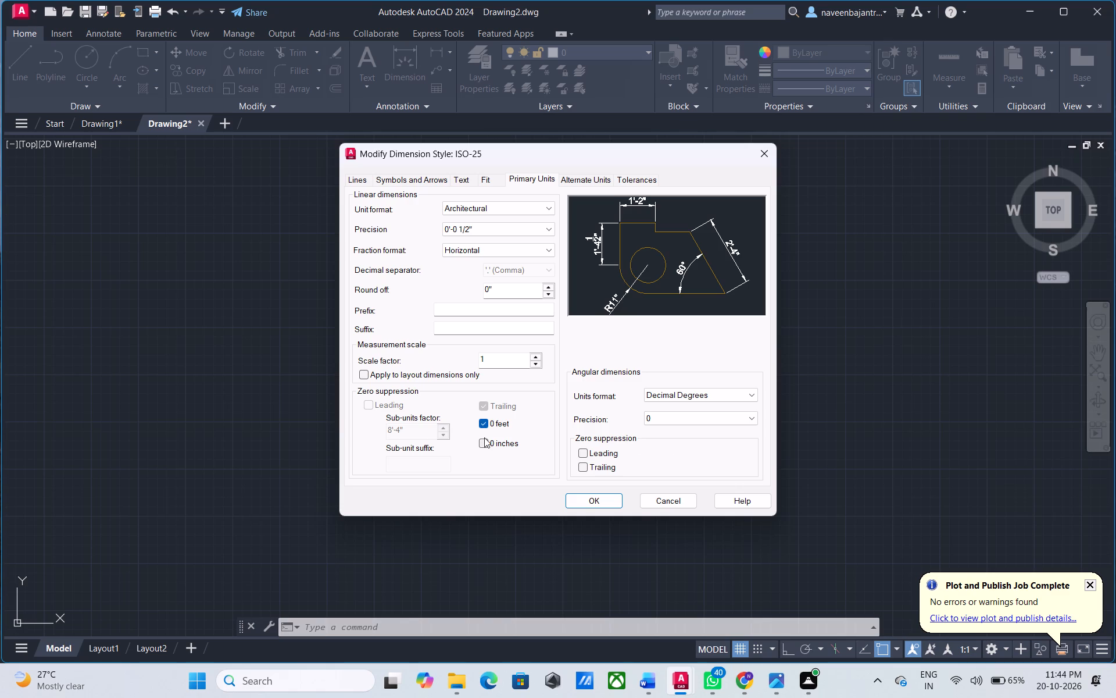
{"action": "left_click", "coordinate": [484, 437]}
Set the ISO-25 dimension text height to 9" and the fraction height scale to 0.5.
{"action": "left_click", "coordinate": [464, 181]}
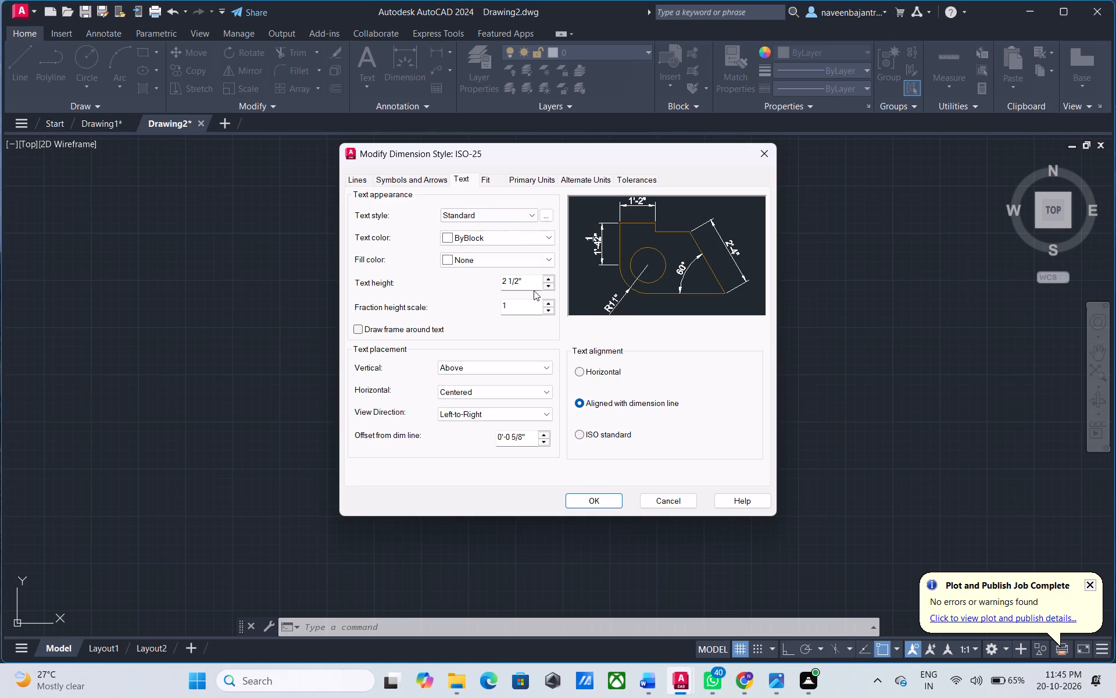
{"action": "left_click_drag", "start_coordinate": [521, 283], "coordinate": [488, 286]}
{"action": "key", "text": "9"}
{"action": "type", "text": "\"\""}
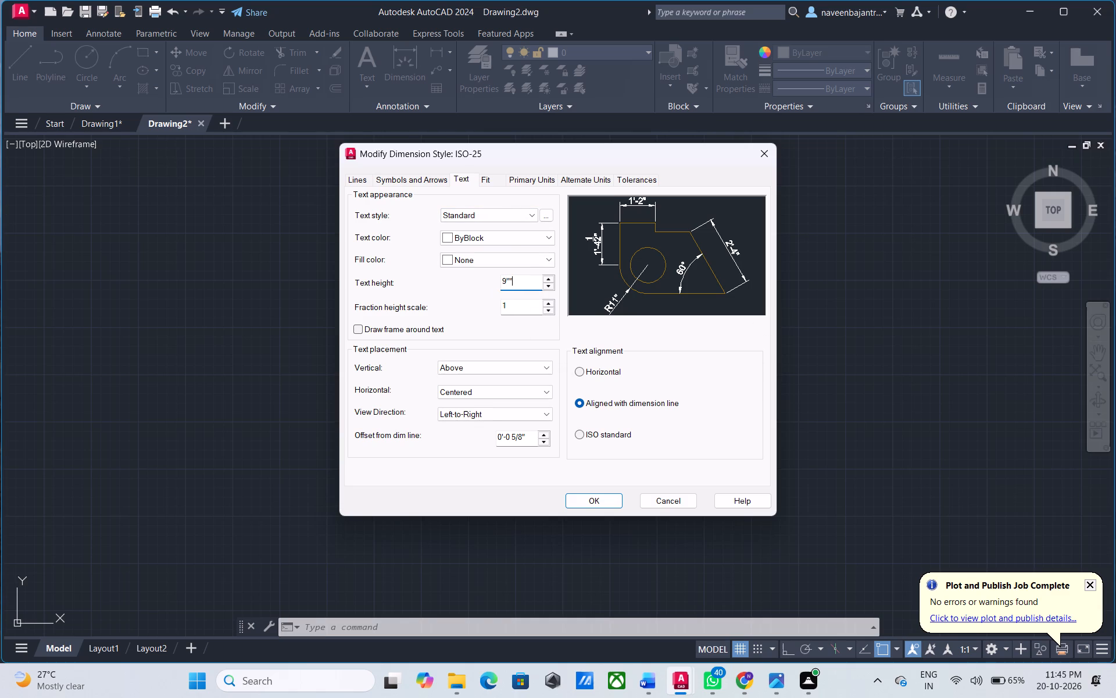
{"action": "key", "text": "BackSpace"}
{"action": "key", "text": "Return"}
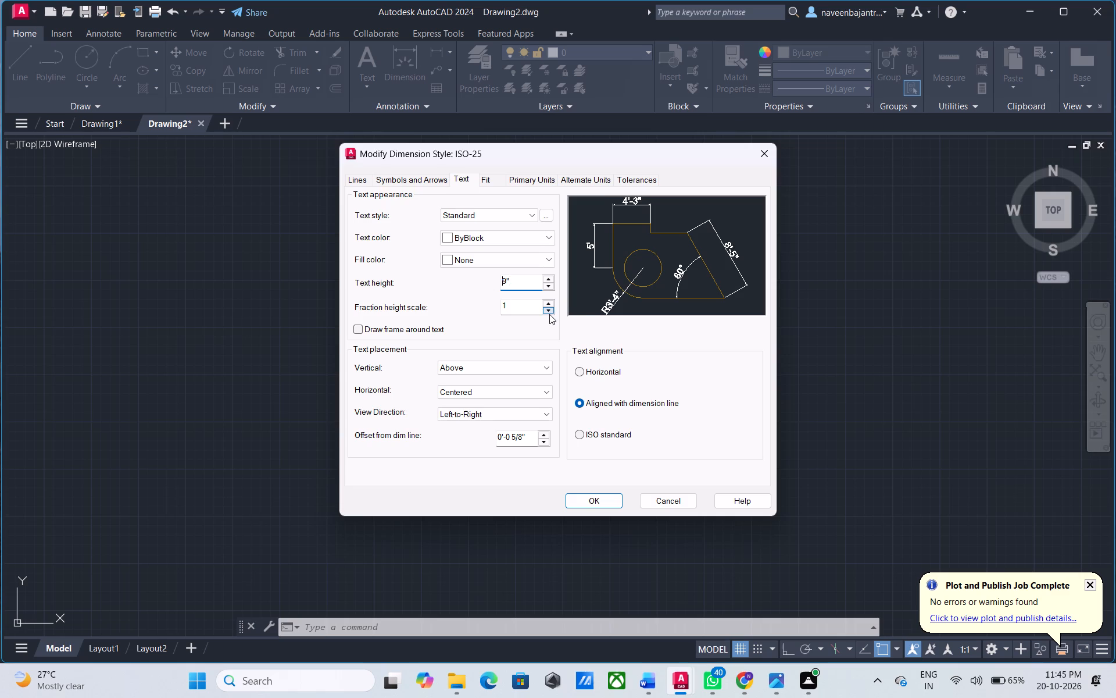
{"action": "left_click", "coordinate": [549, 314]}
Set the dimension text to Centered vertical placement, Horizontal alignment and a 2" offset from the dimension line, and accept the style changes.
{"action": "left_click", "coordinate": [487, 364]}
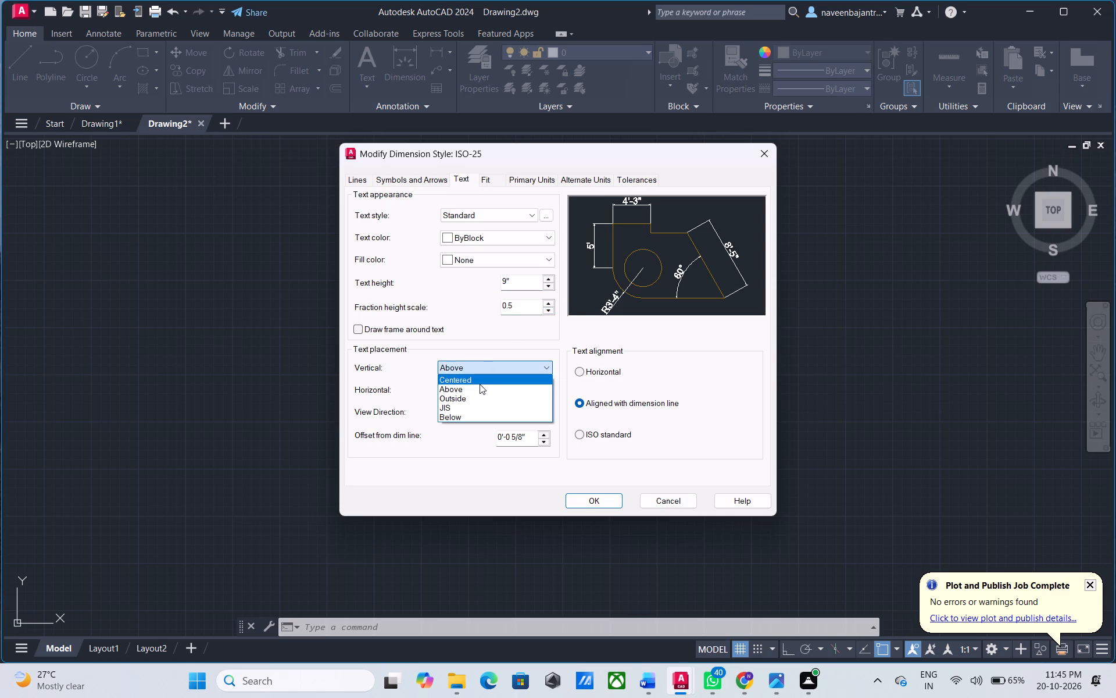
{"action": "left_click", "coordinate": [480, 382]}
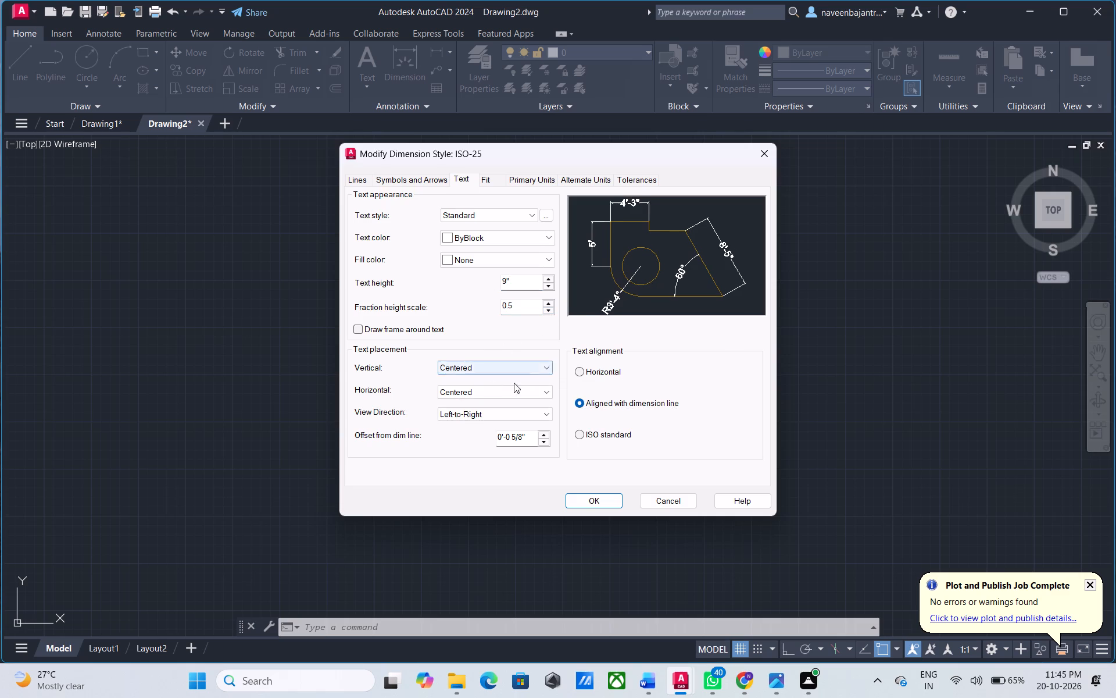
{"action": "left_click", "coordinate": [582, 373]}
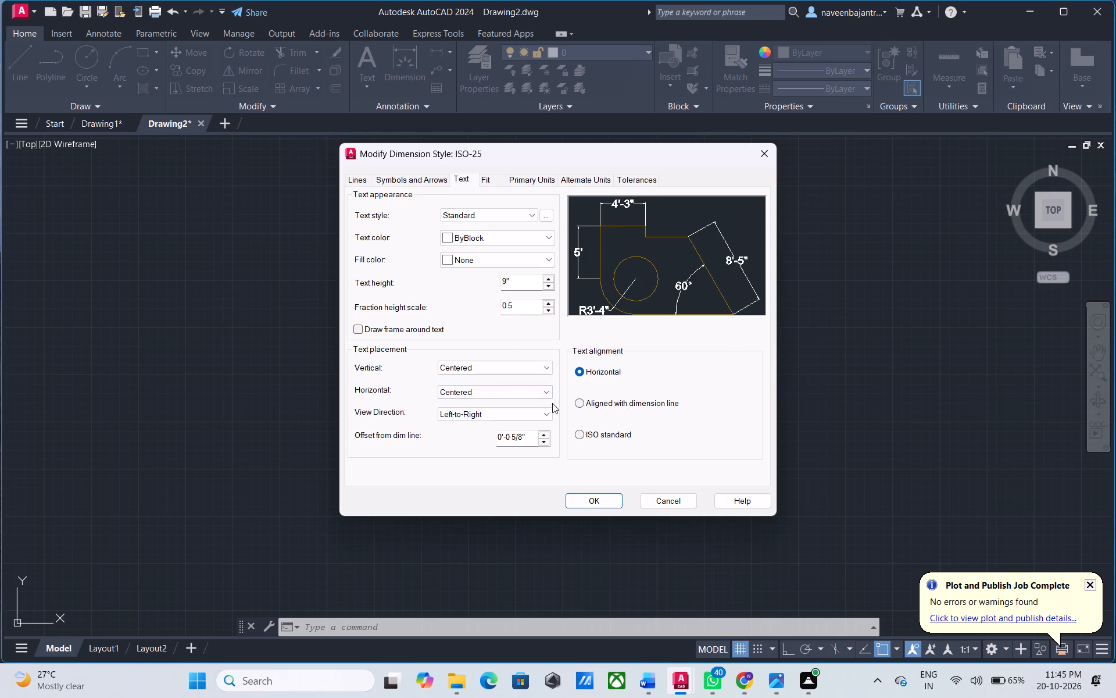
{"action": "left_click_drag", "start_coordinate": [530, 436], "coordinate": [478, 438]}
{"action": "key", "text": "2"}
{"action": "key", "text": "shift+quotedbl"}
{"action": "key", "text": "Return"}
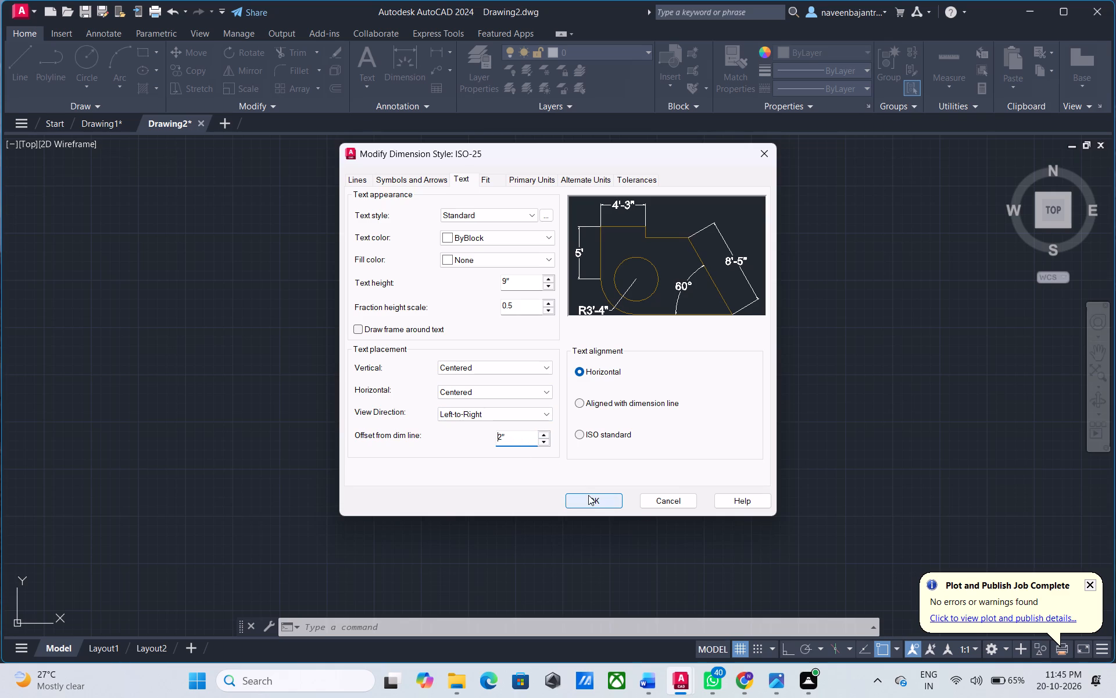
{"action": "left_click", "coordinate": [588, 495]}
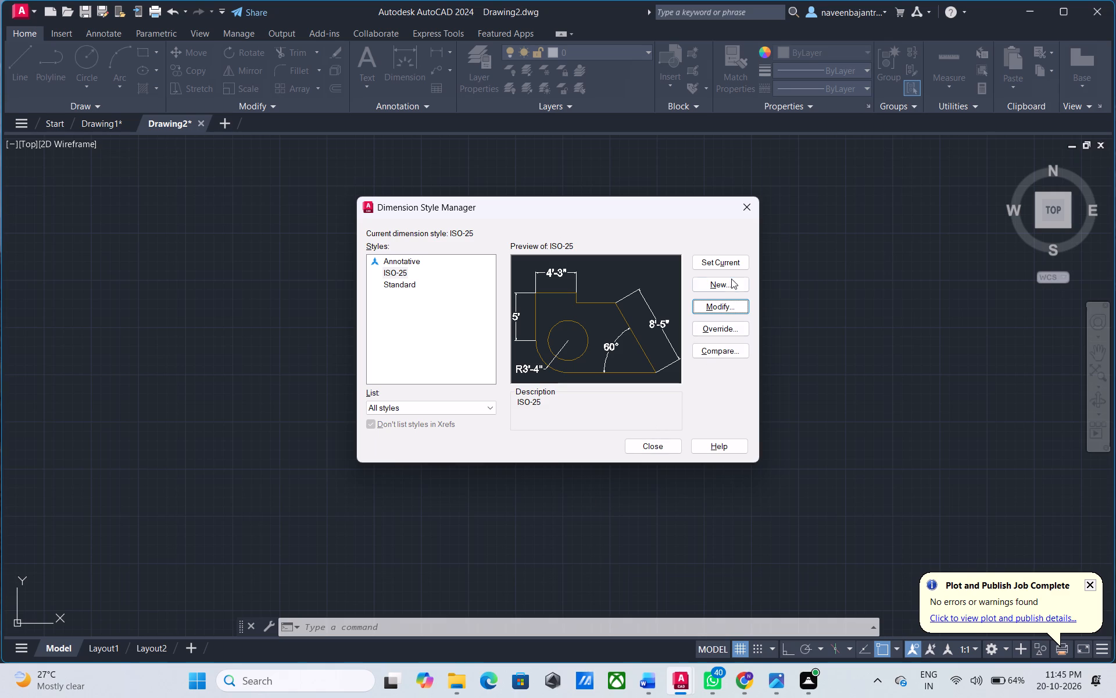
Make ISO-25 the current dimension style and close the Dimension Style Manager.
{"action": "left_click", "coordinate": [728, 266]}
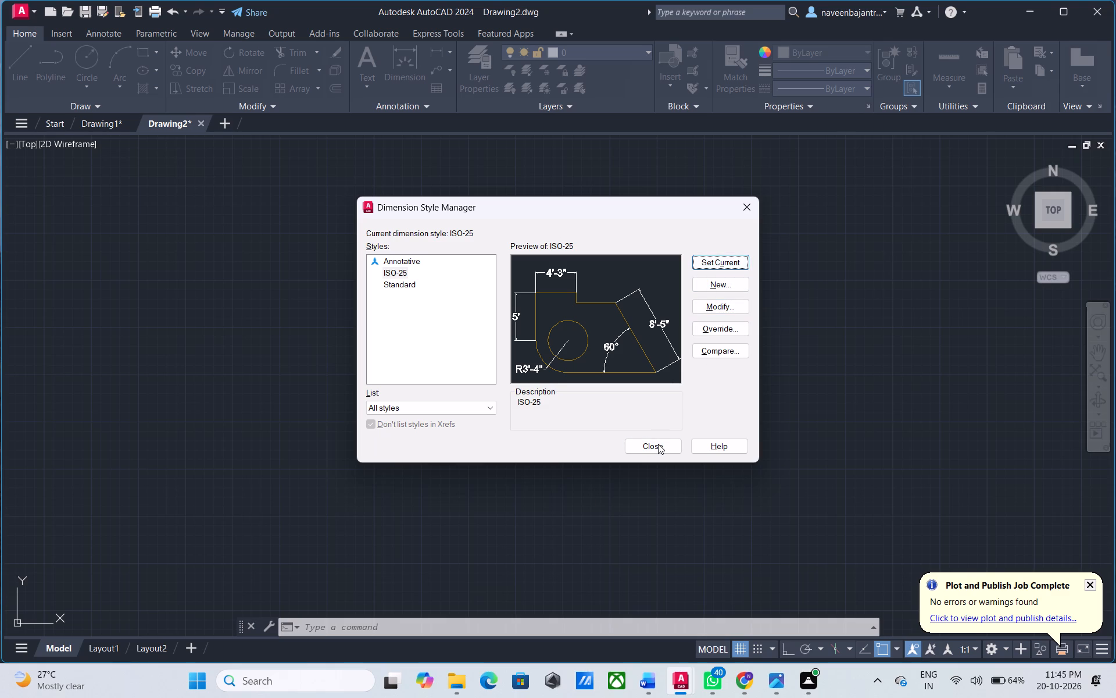
{"action": "left_click", "coordinate": [658, 444]}
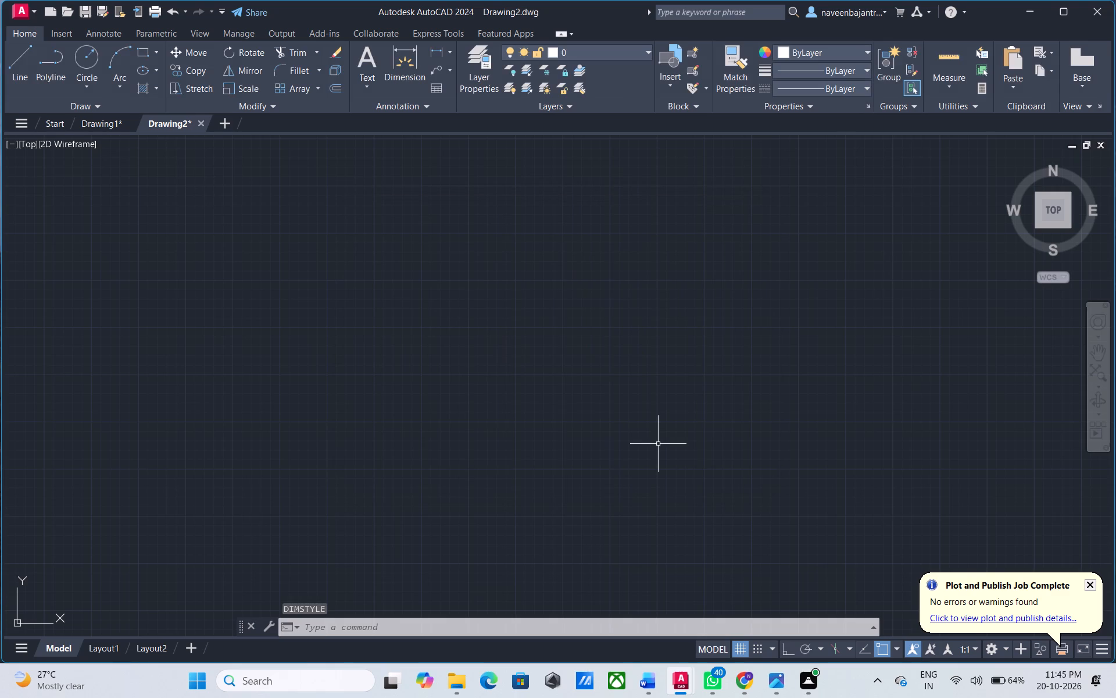
Examine the DIC COLOR GUIDE(R) color book swatches one by one from DIC 1 to DIC 33 for the current object colour.
{"action": "left_click", "coordinate": [784, 50]}
{"action": "left_click", "coordinate": [780, 238]}
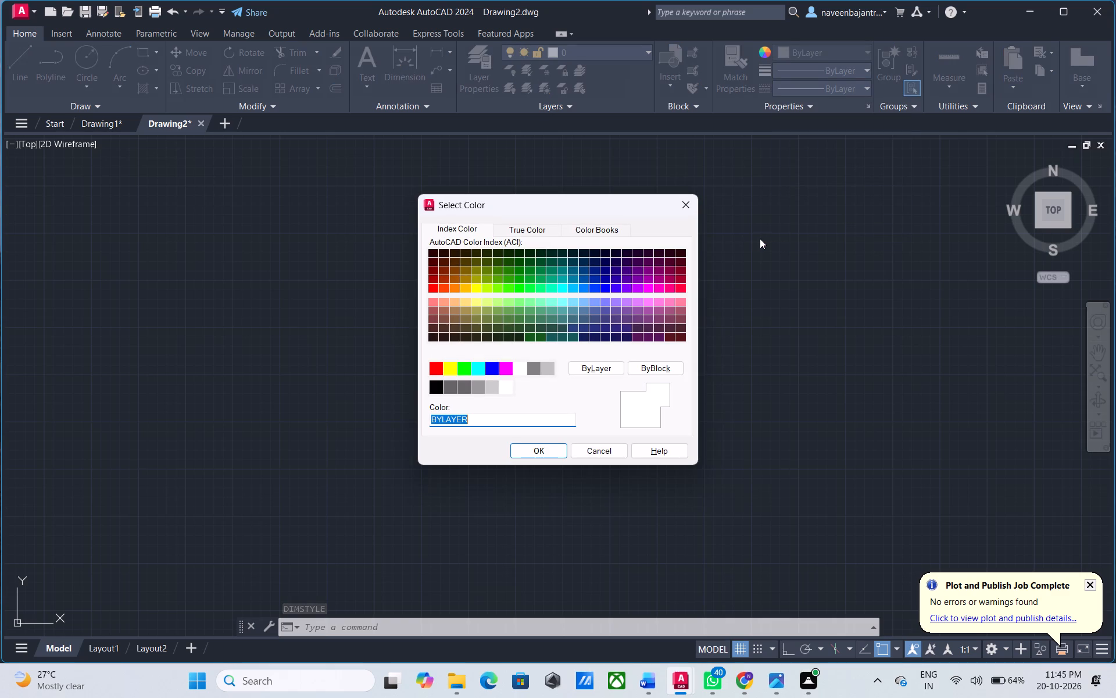
{"action": "left_click", "coordinate": [596, 232]}
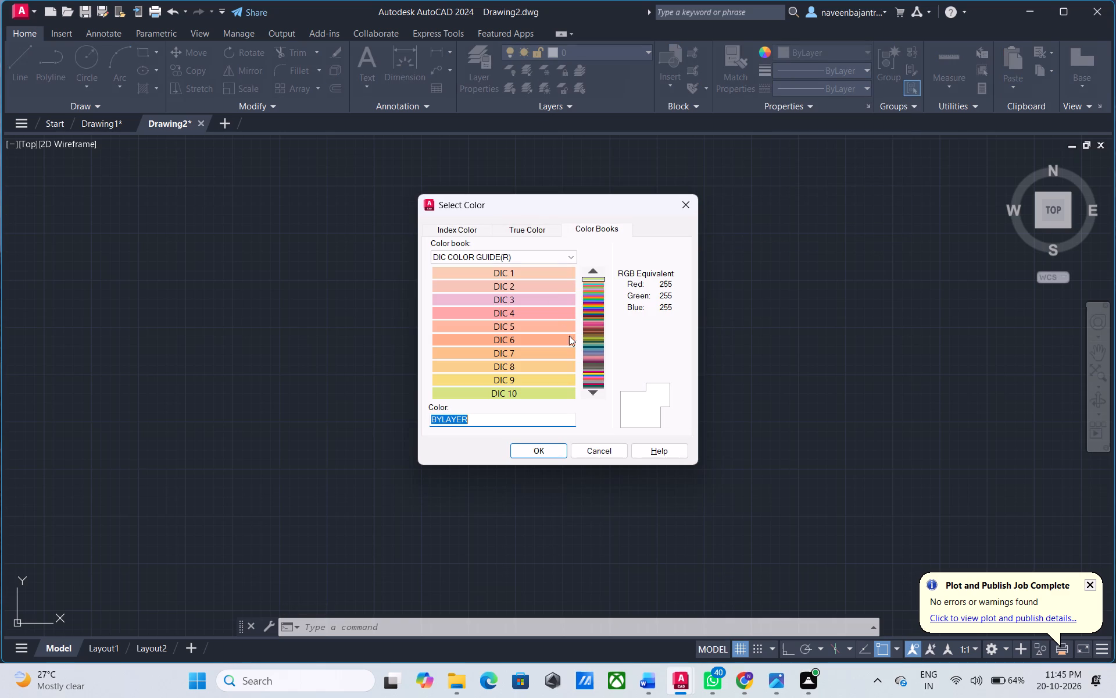
{"action": "left_click", "coordinate": [512, 273]}
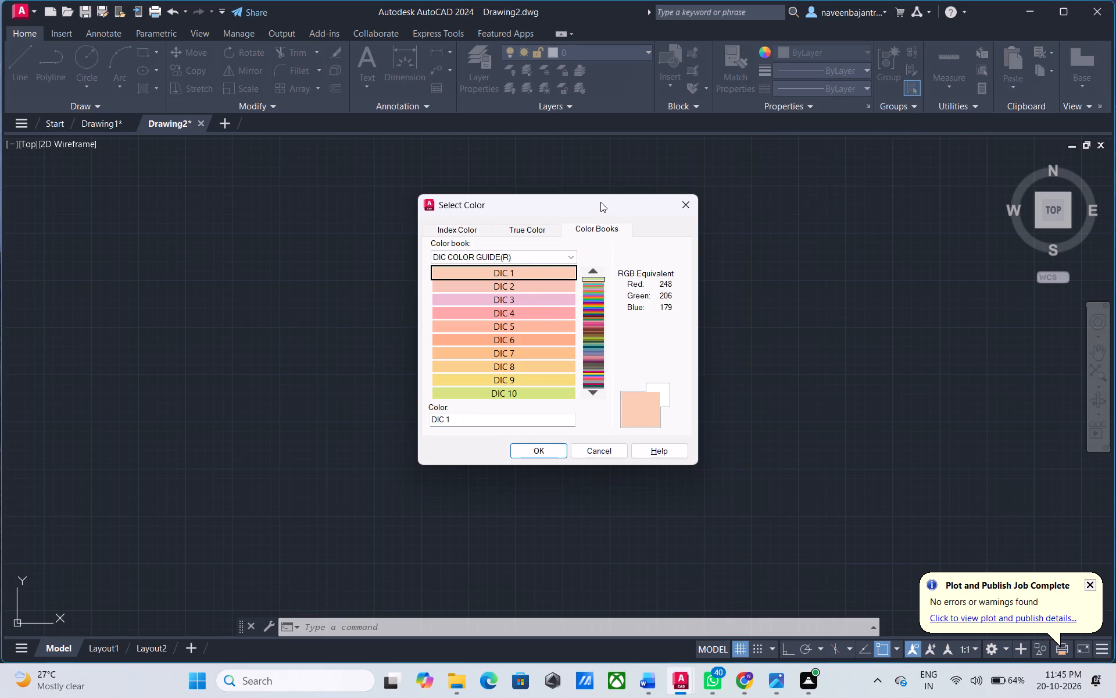
{"action": "key", "text": "Down"}
{"action": "key", "text": "Down"}
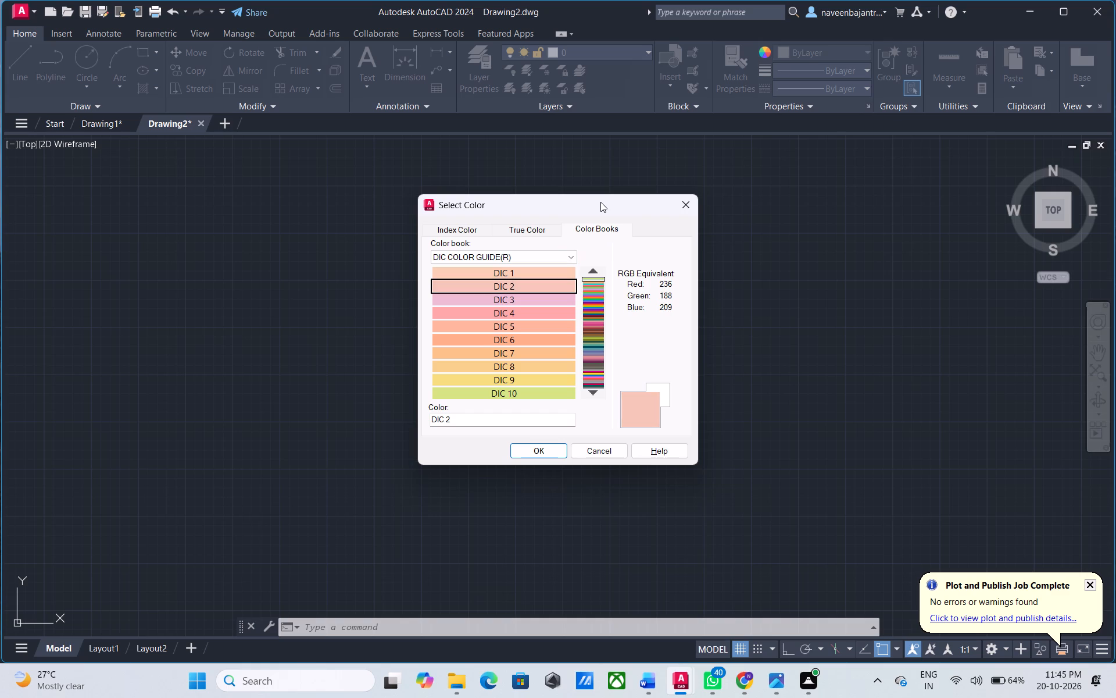
{"action": "key", "text": "Down"}
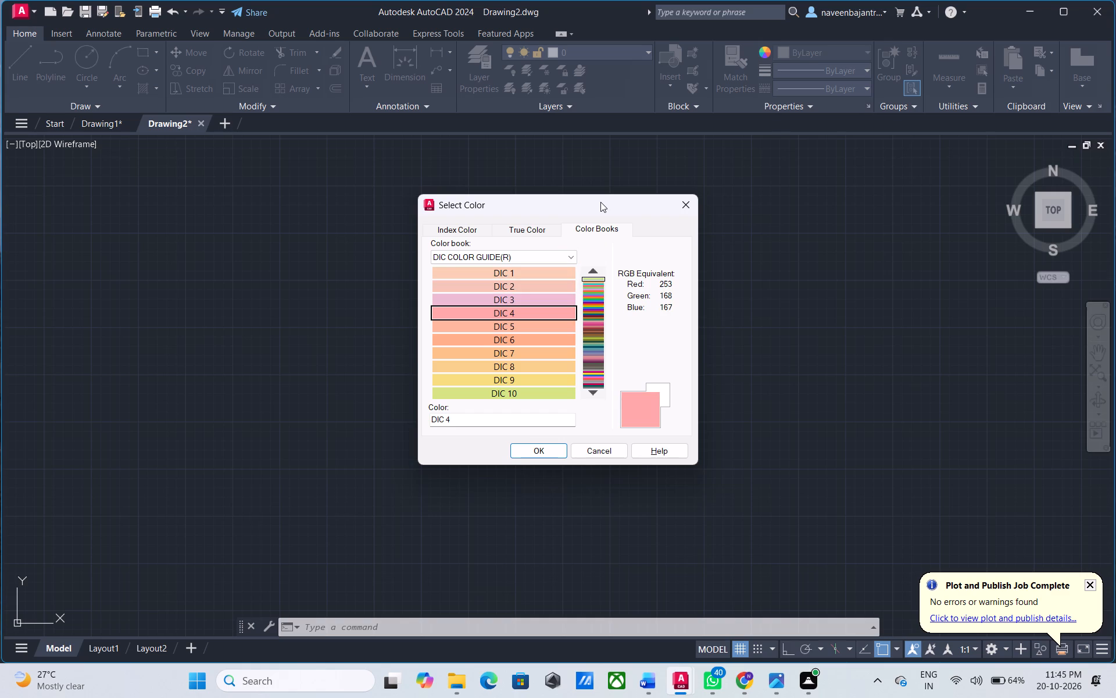
{"action": "key", "text": "Down"}
{"action": "key", "text": "Down"}
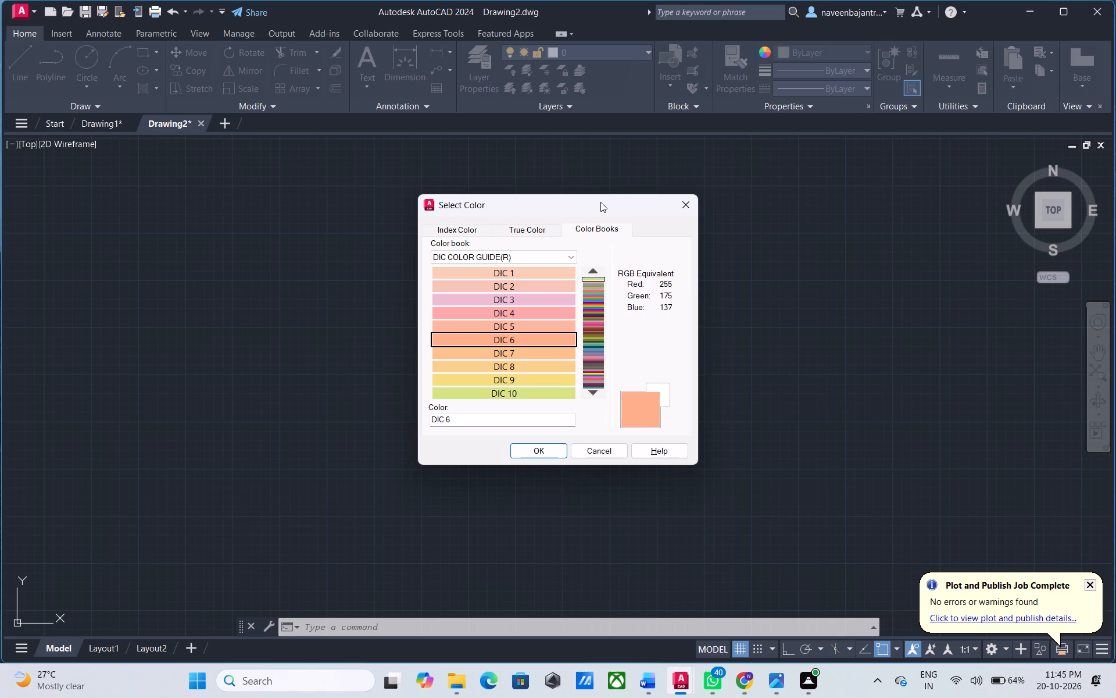
{"action": "key", "text": "Down"}
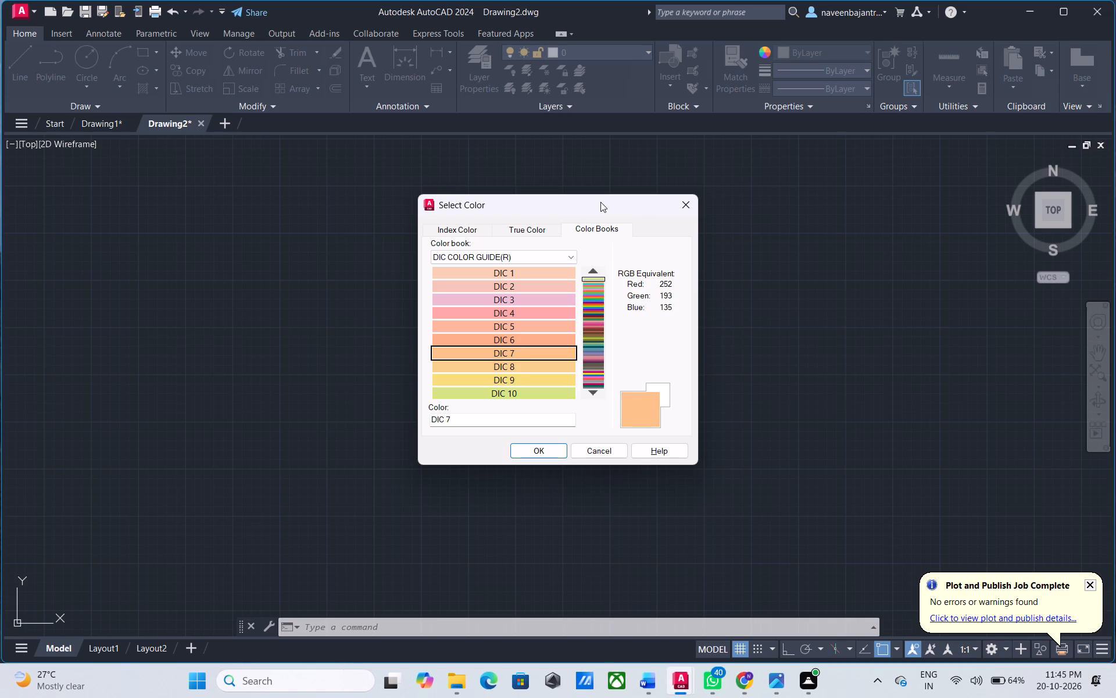
{"action": "key", "text": "Down"}
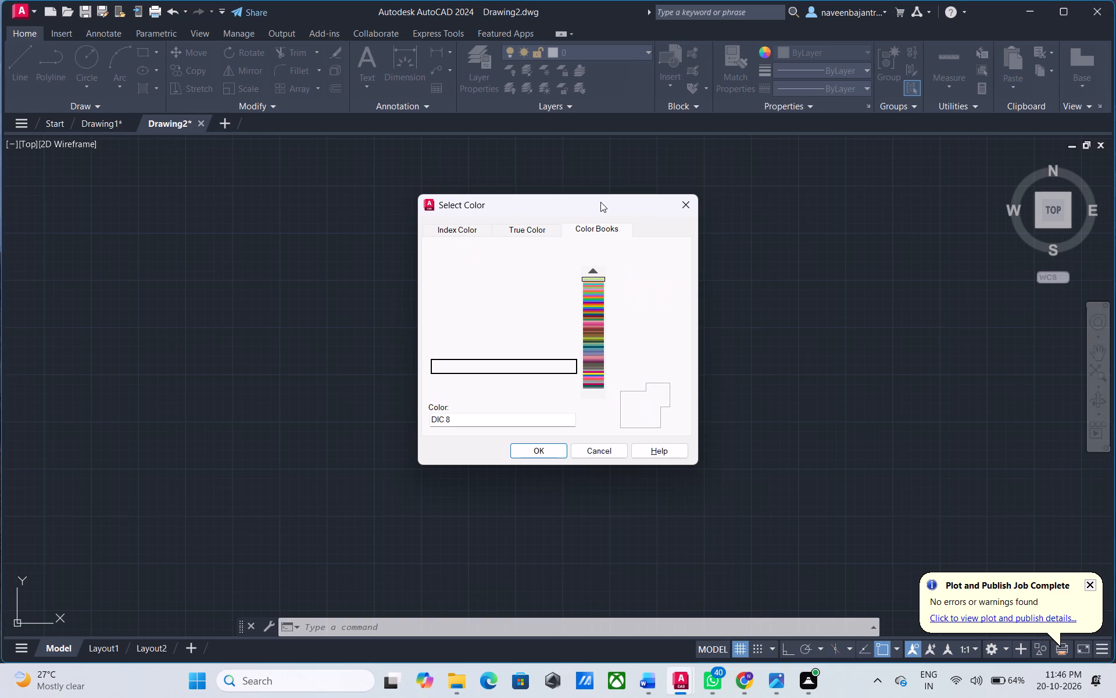
{"action": "key", "text": "Down"}
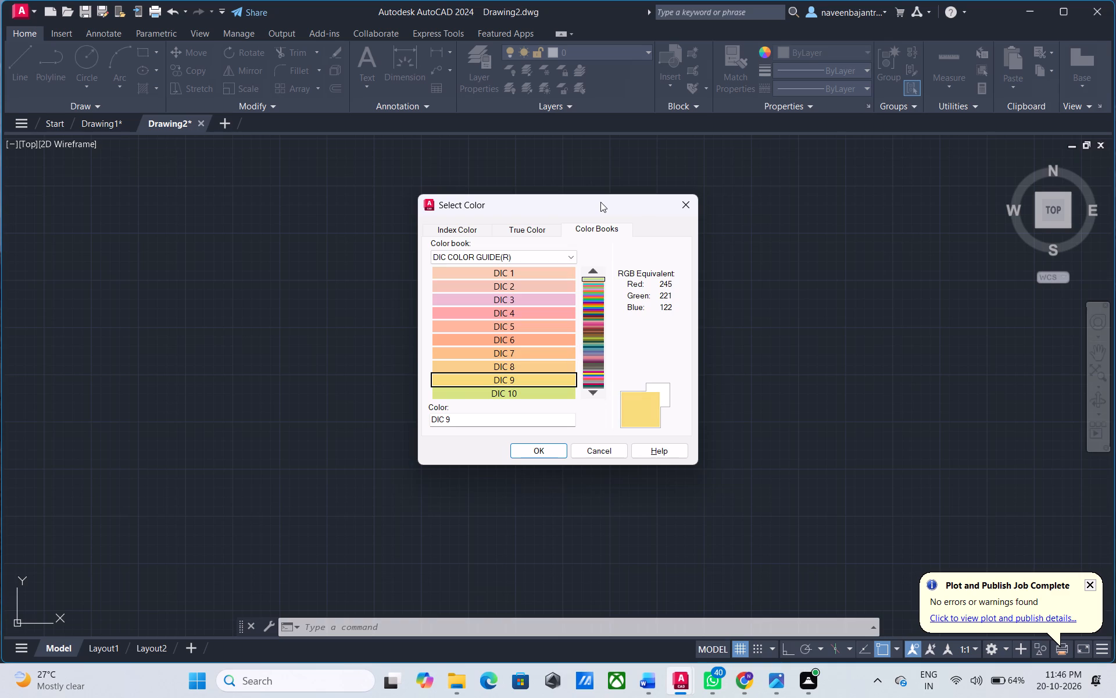
{"action": "key", "text": "Down"}
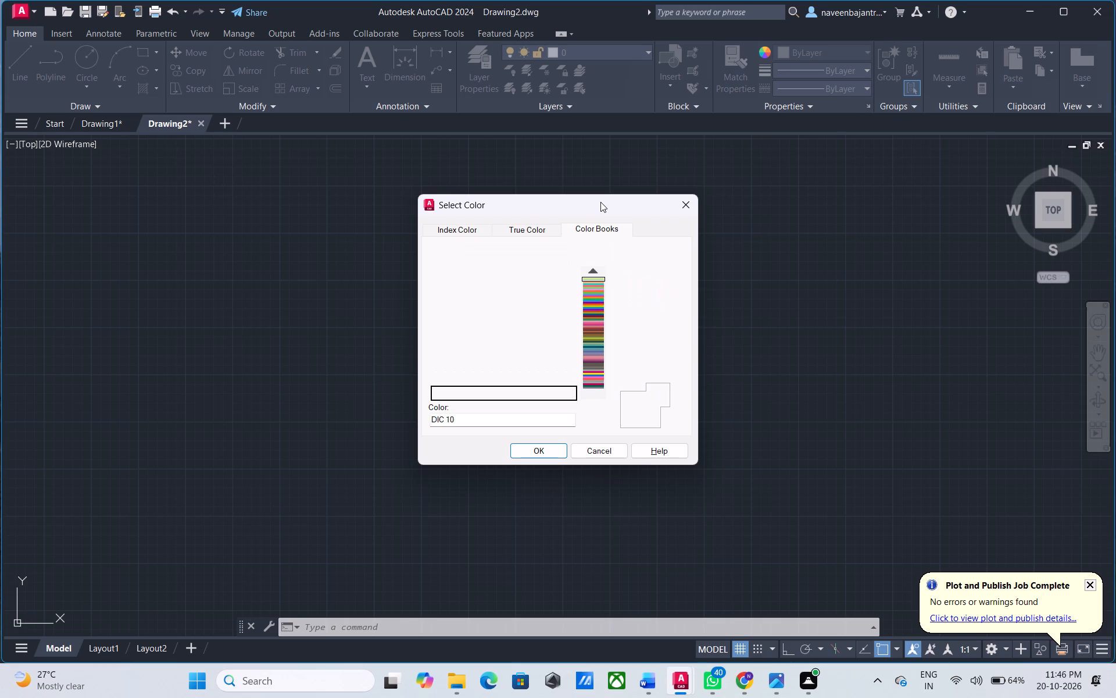
{"action": "key", "text": "Down"}
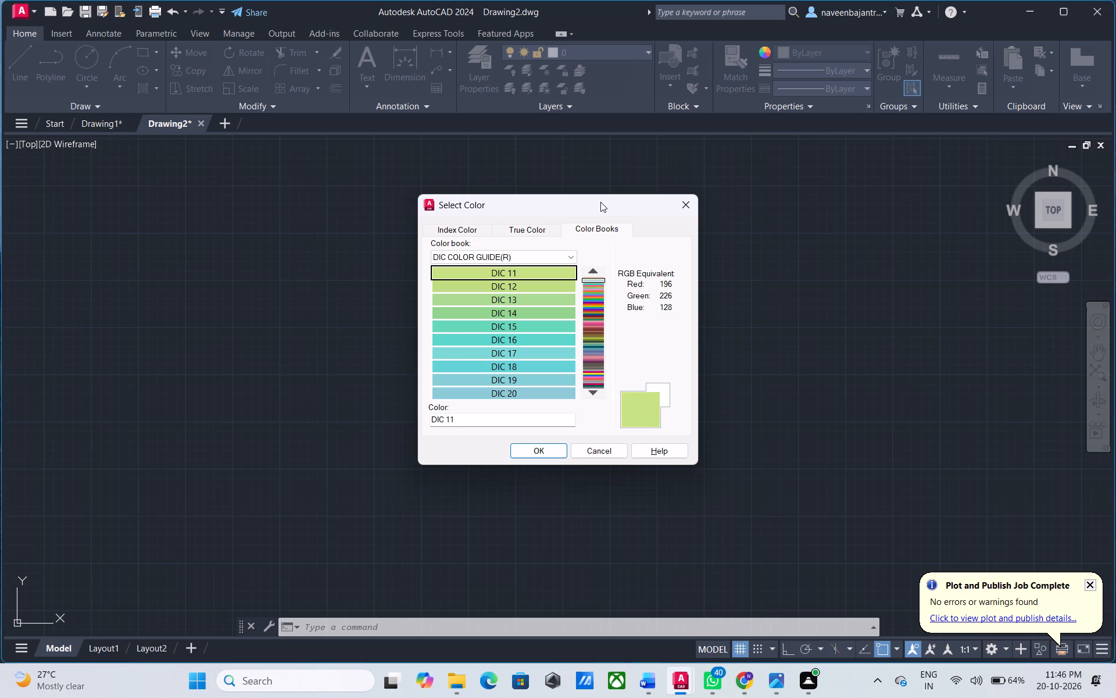
{"action": "key", "text": "Down"}
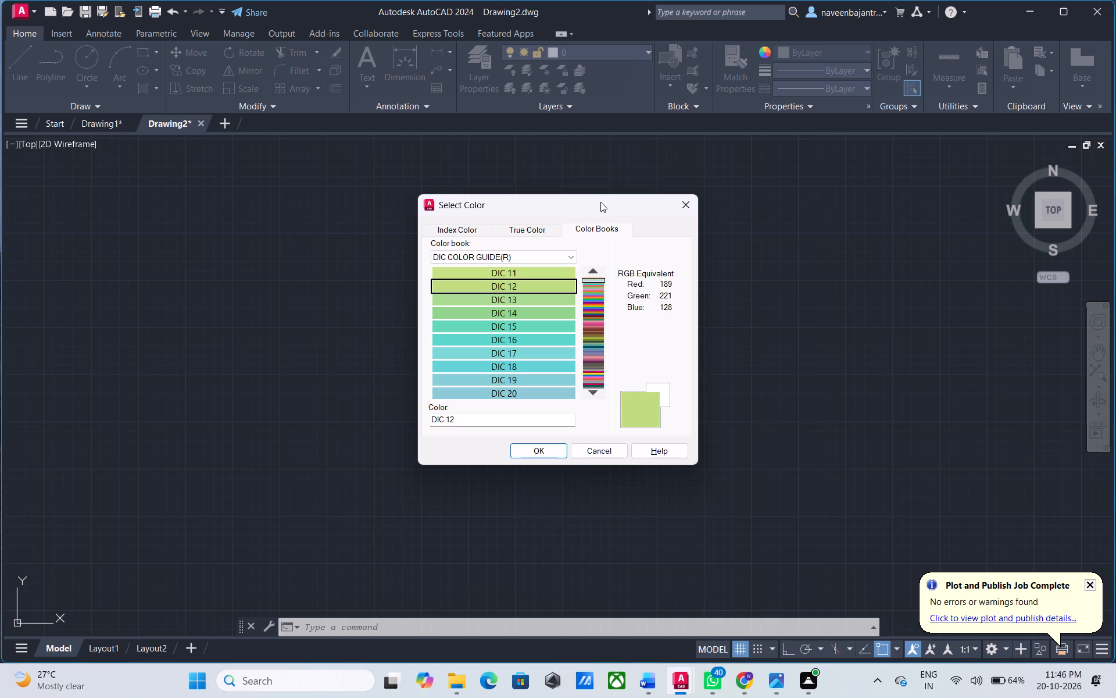
{"action": "key", "text": "Down"}
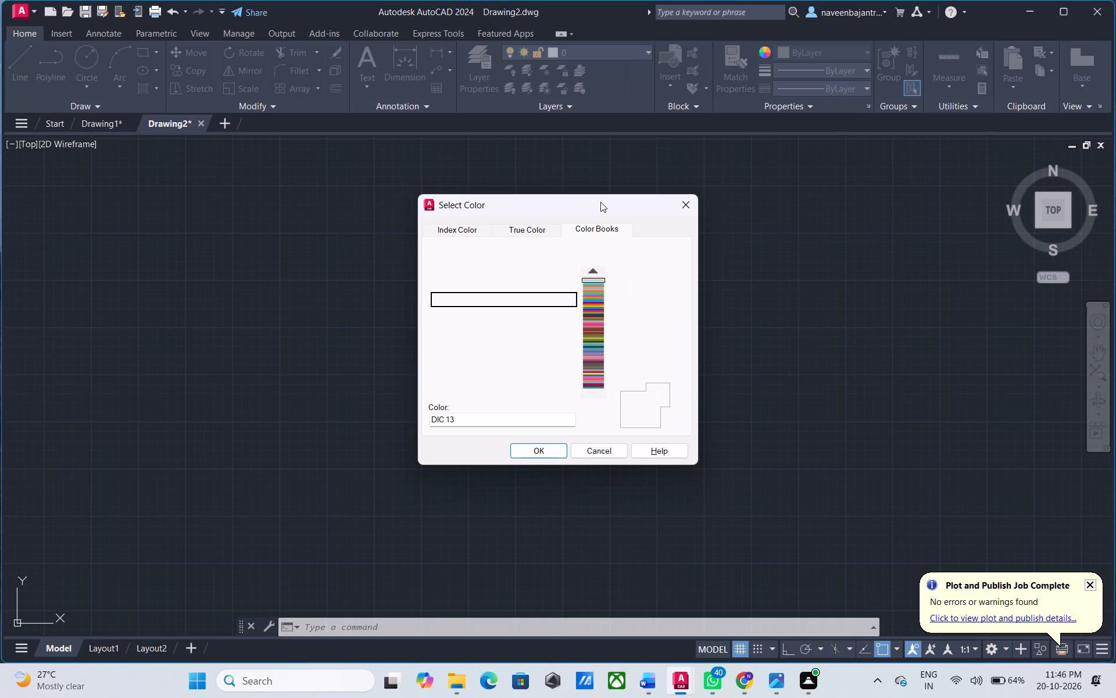
{"action": "key", "text": "Down"}
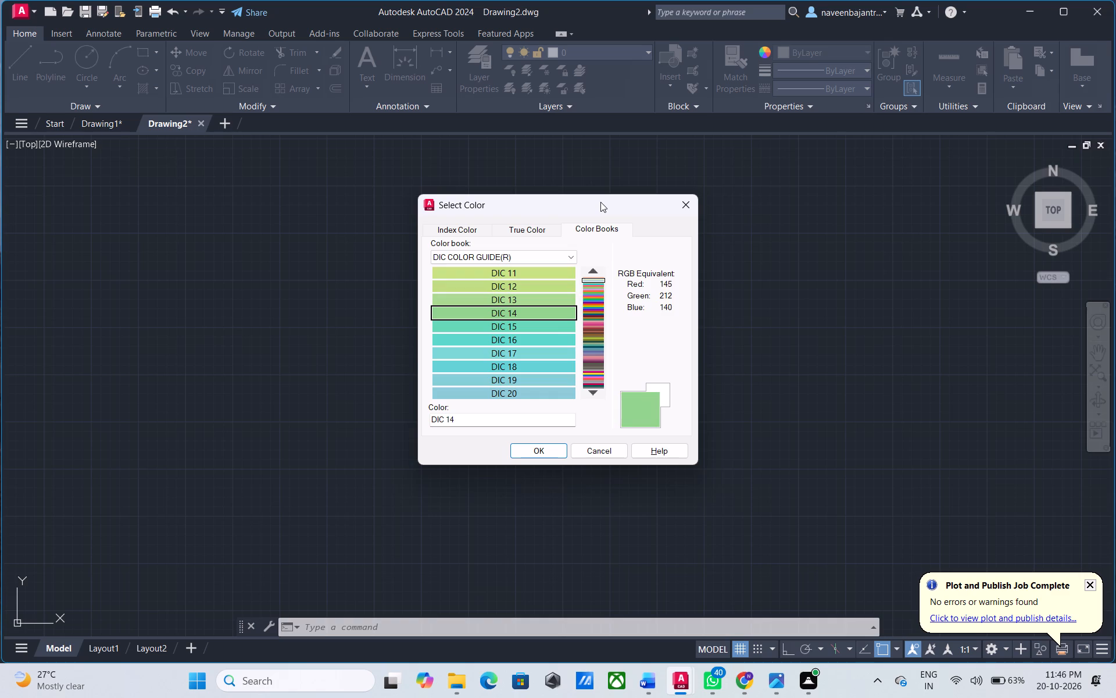
{"action": "key", "text": "Down"}
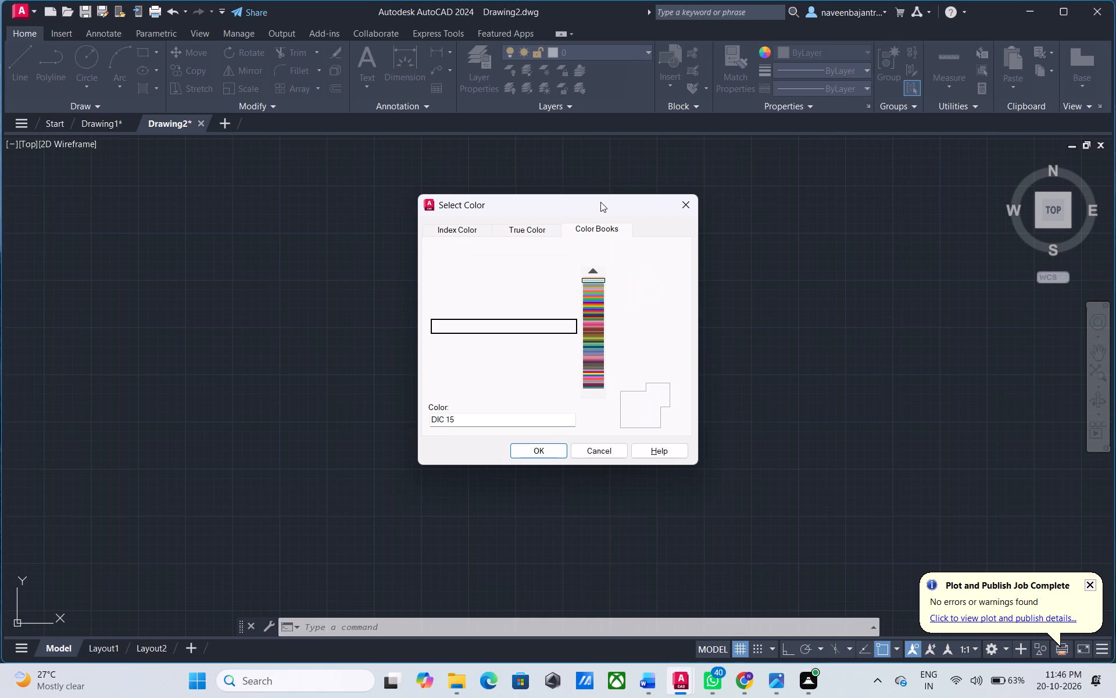
{"action": "key", "text": "Down"}
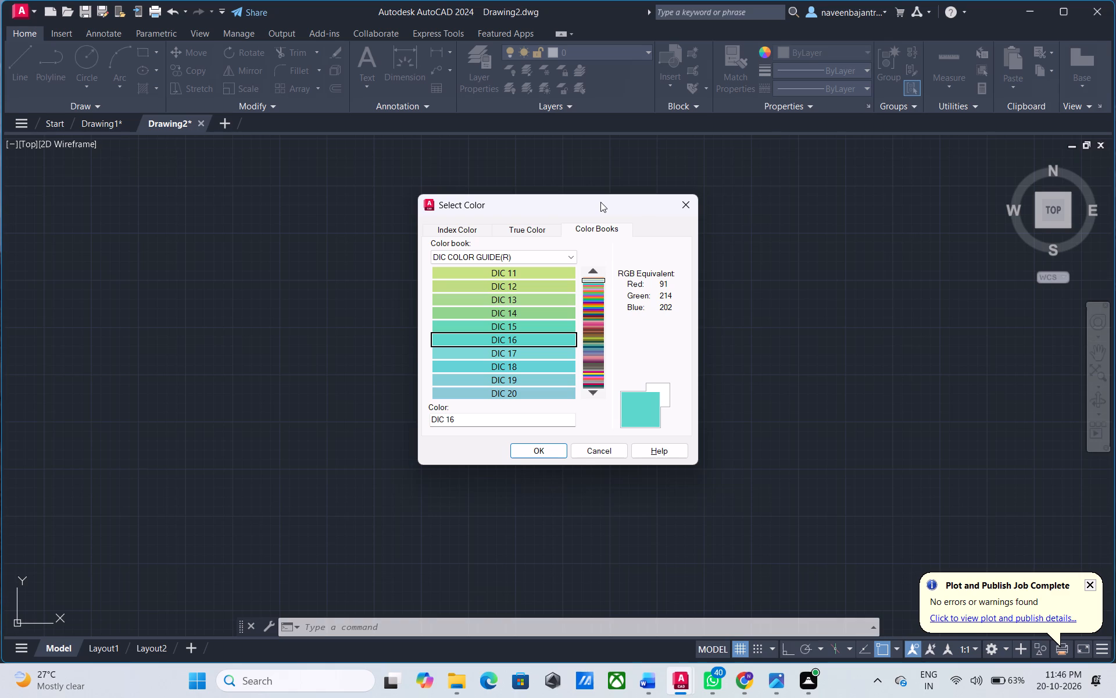
{"action": "key", "text": "Down"}
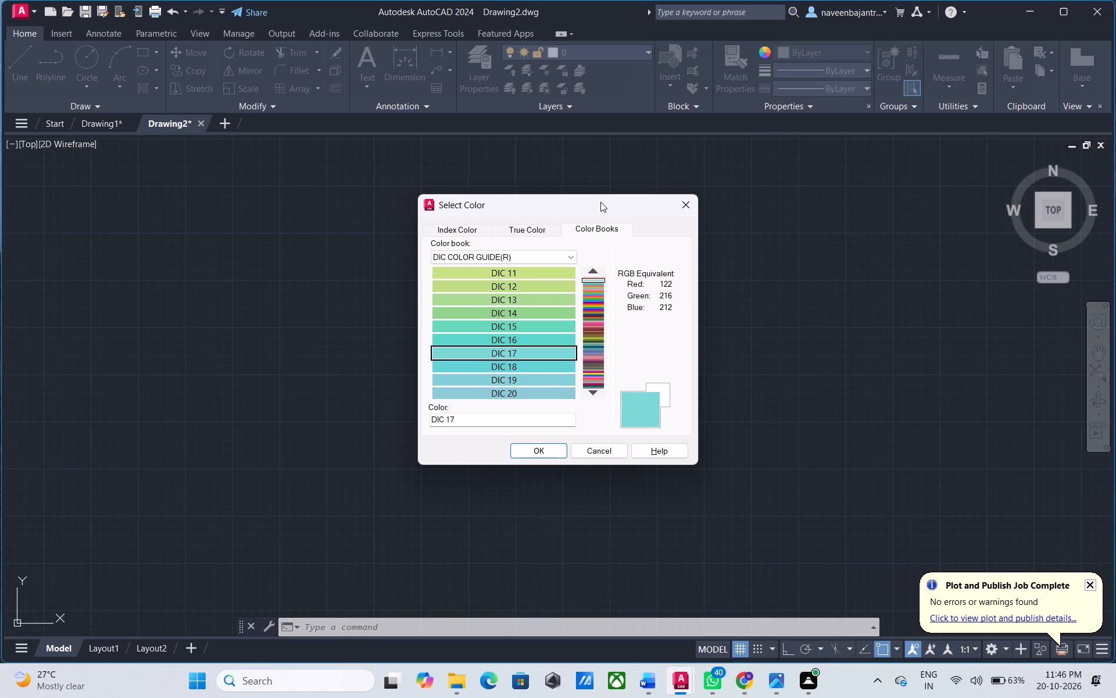
{"action": "key", "text": "Down"}
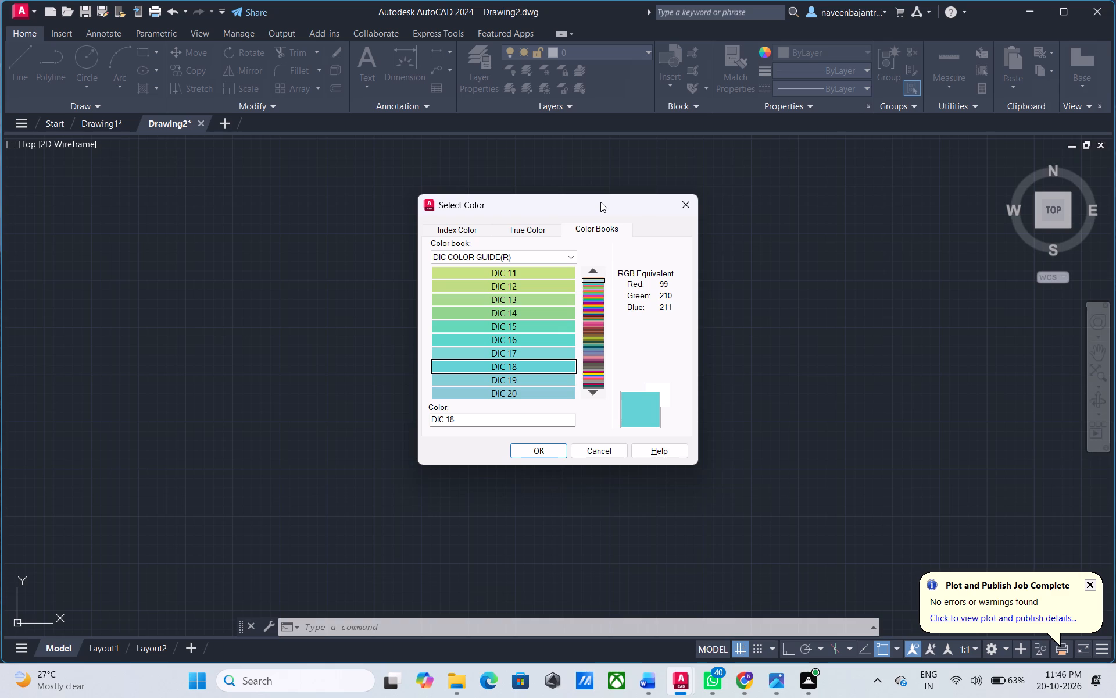
{"action": "key", "text": "Down"}
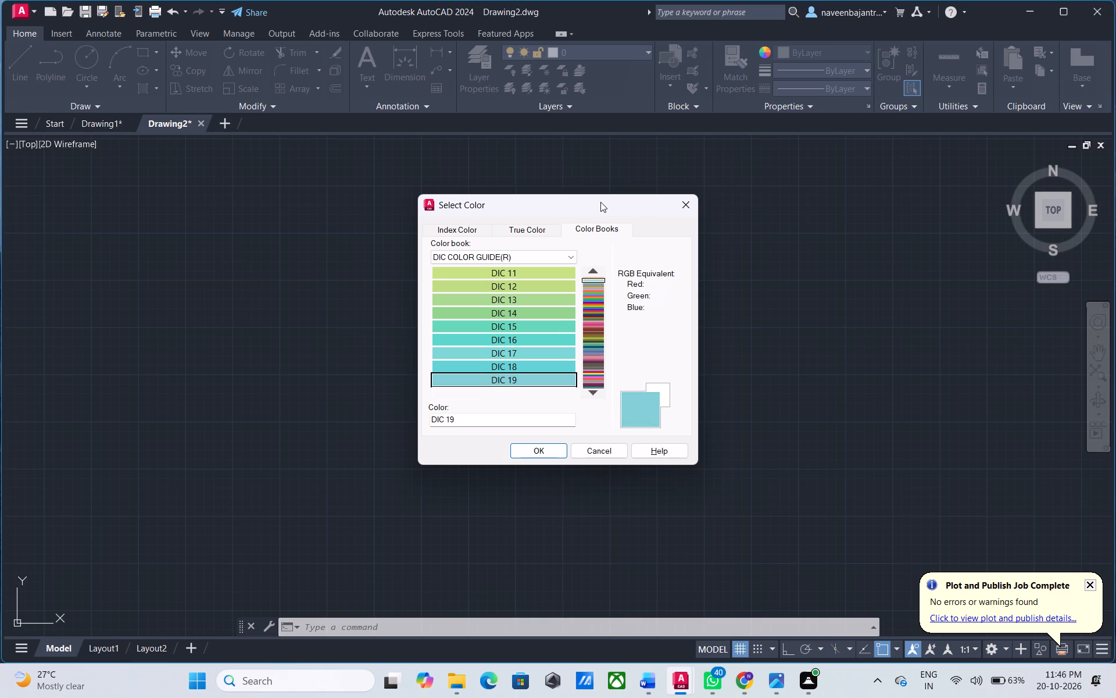
{"action": "key", "text": "Down"}
{"action": "key", "text": "Down"}
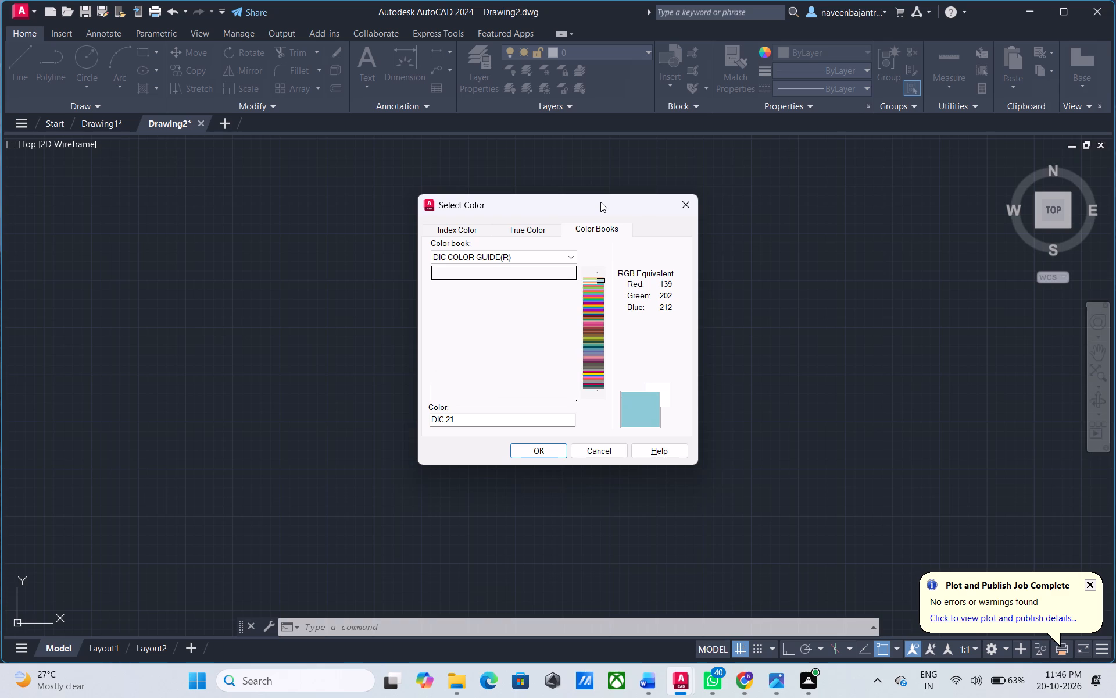
{"action": "key", "text": "Down"}
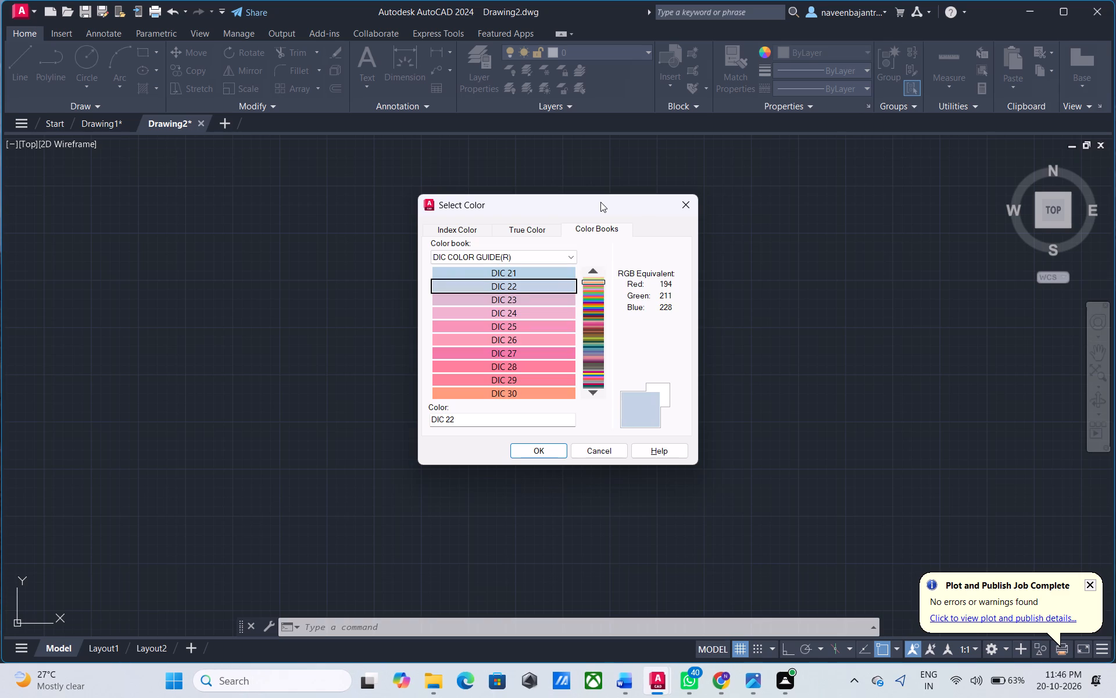
{"action": "key", "text": "Down"}
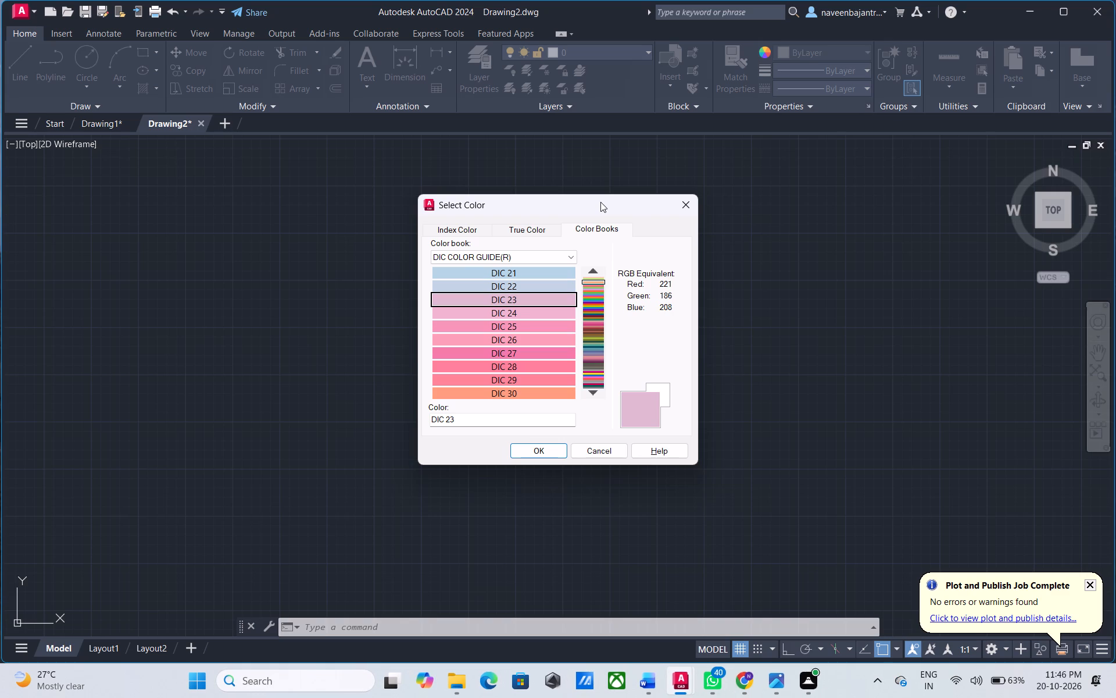
{"action": "key", "text": "Down"}
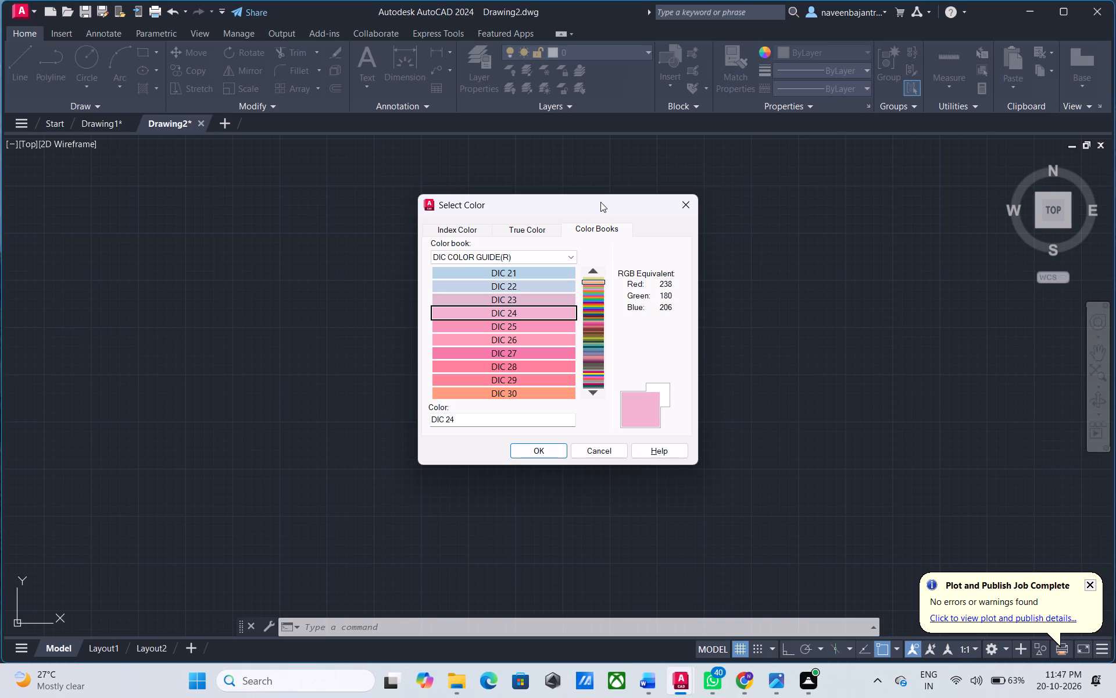
{"action": "key", "text": "Down"}
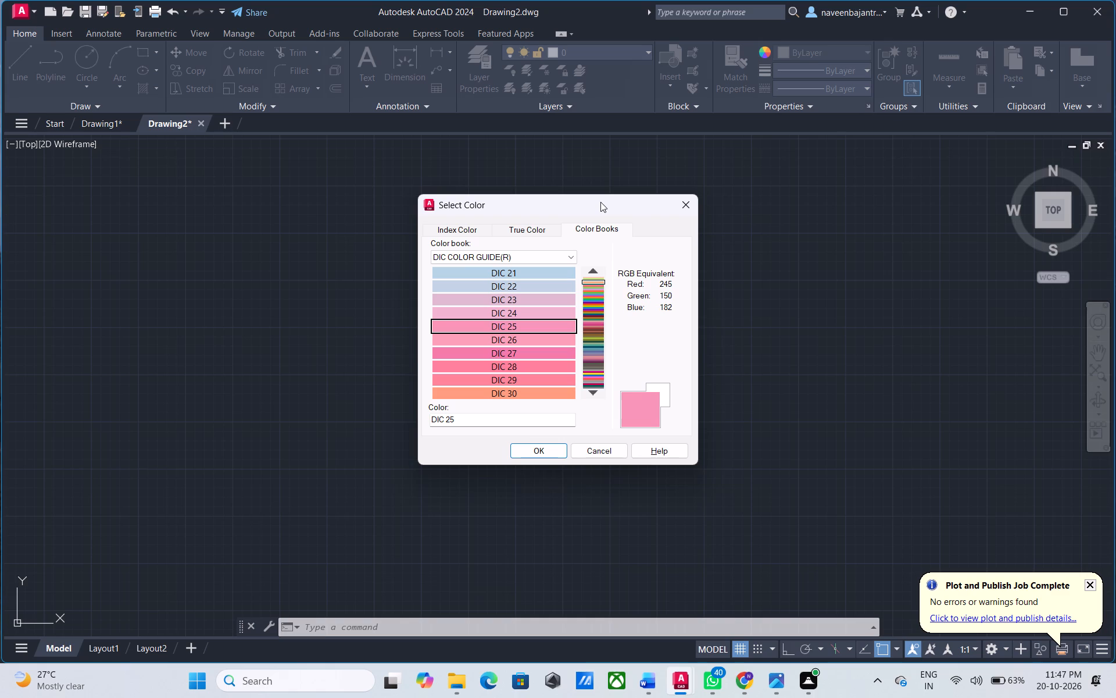
{"action": "key", "text": "Down"}
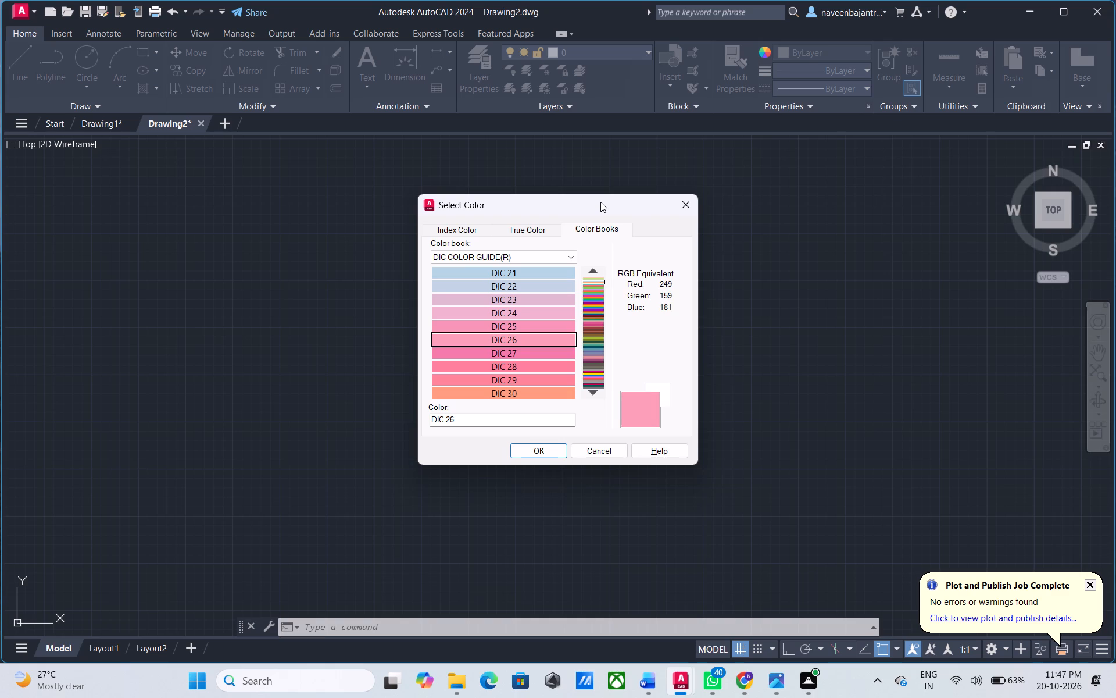
{"action": "key", "text": "Down"}
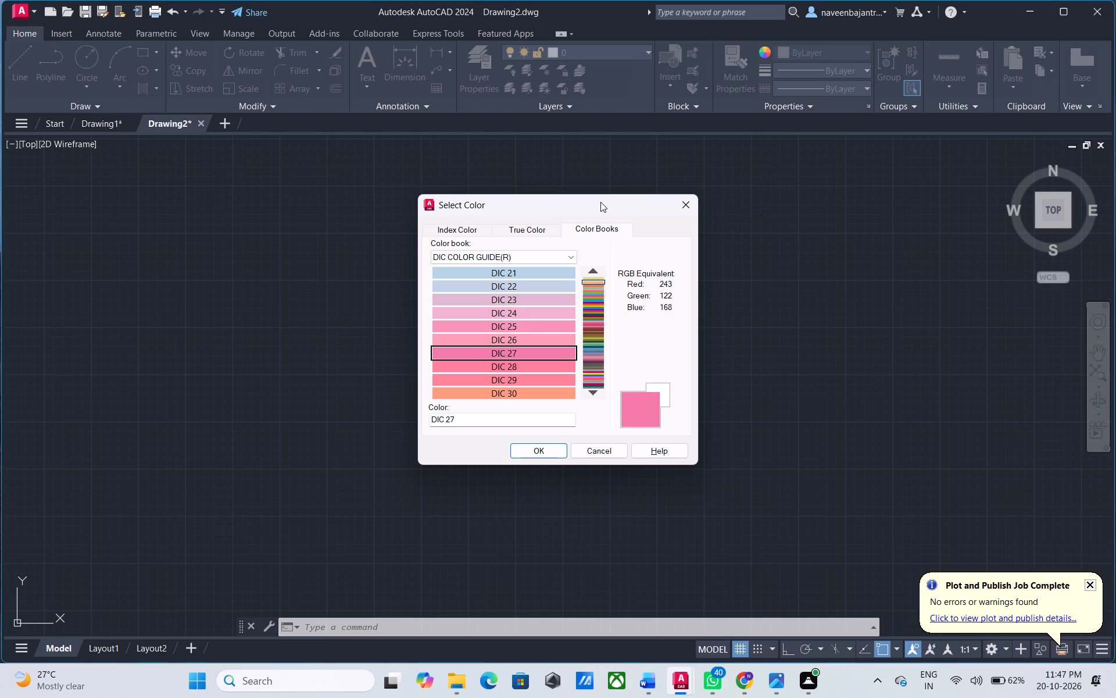
{"action": "key", "text": "Down"}
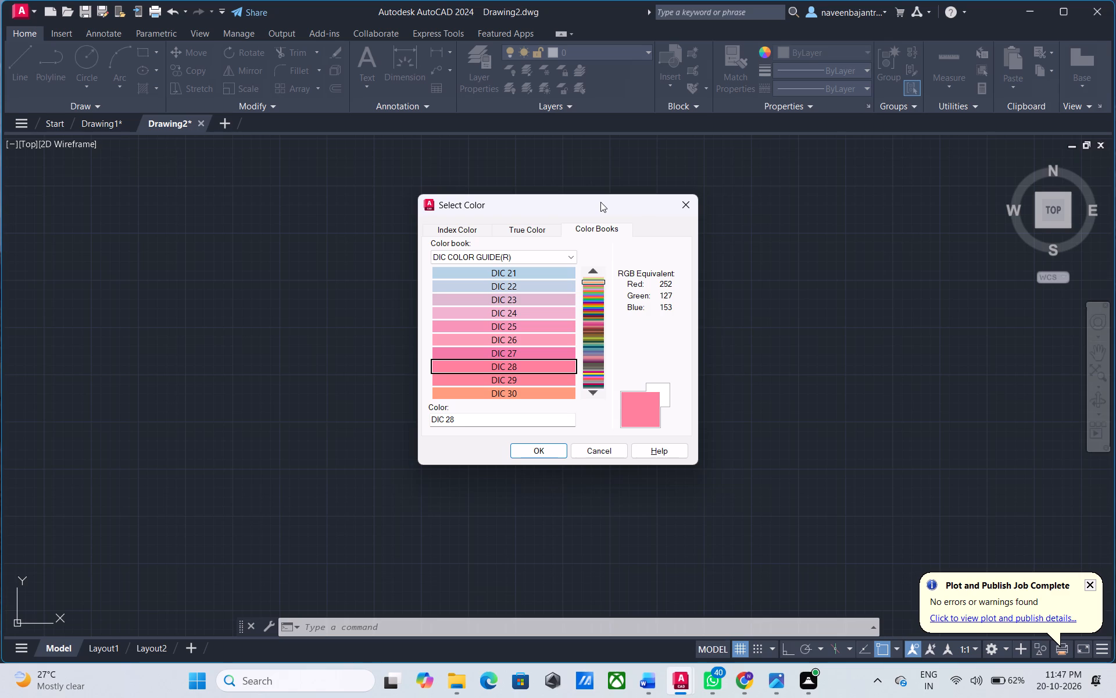
{"action": "key", "text": "Down"}
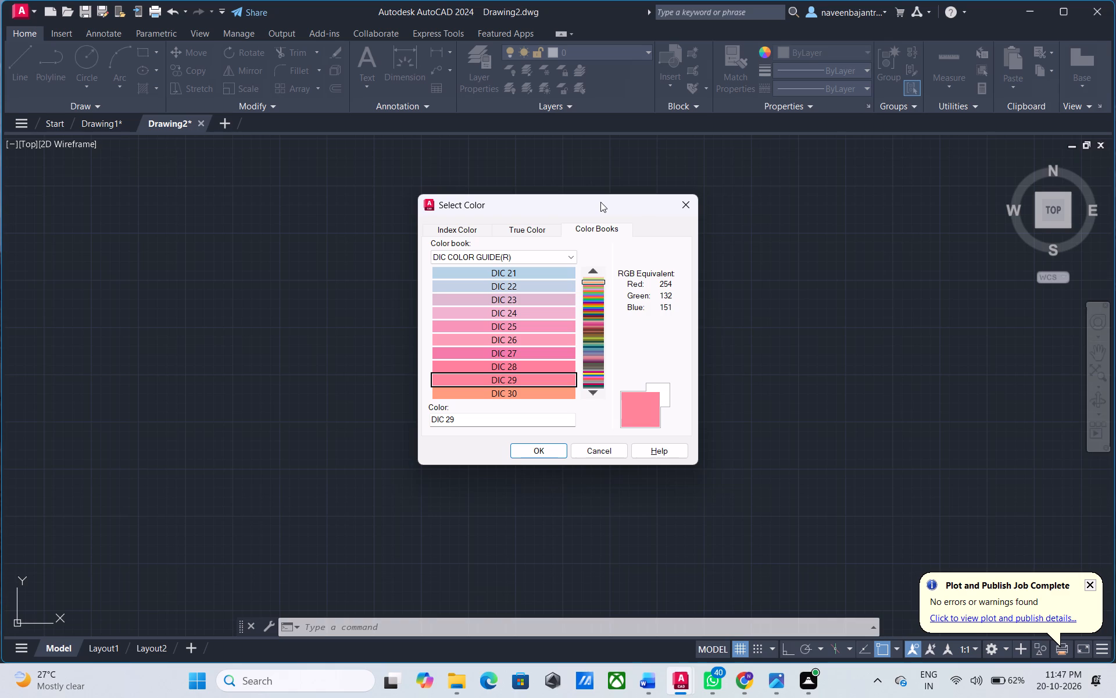
{"action": "key", "text": "Down"}
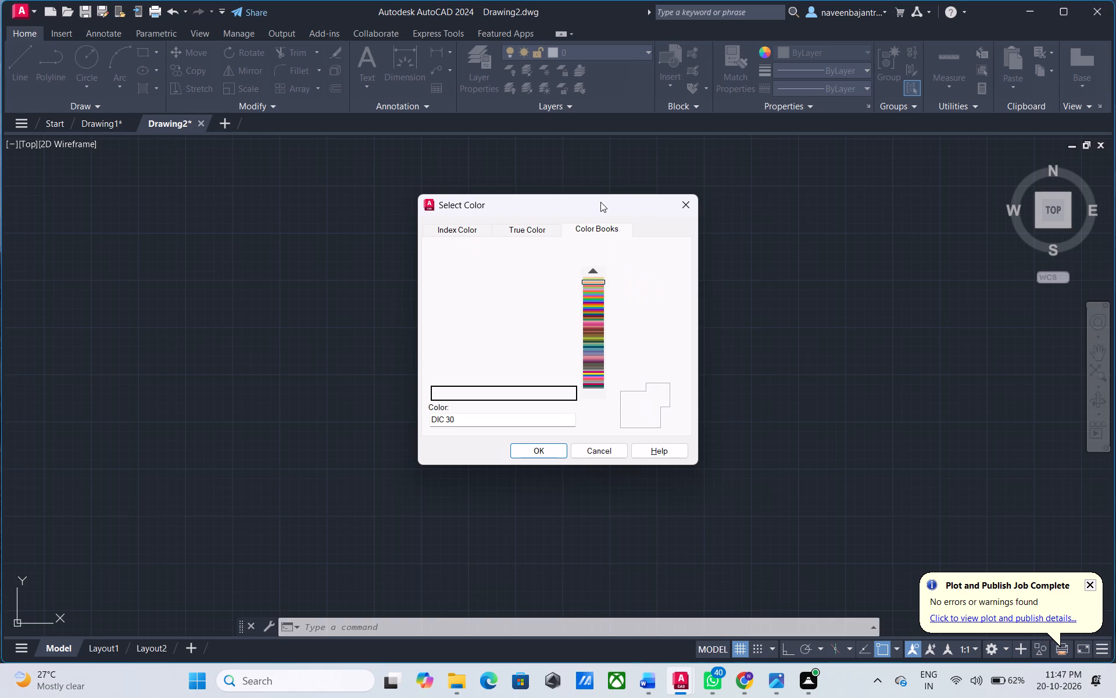
{"action": "key", "text": "Down"}
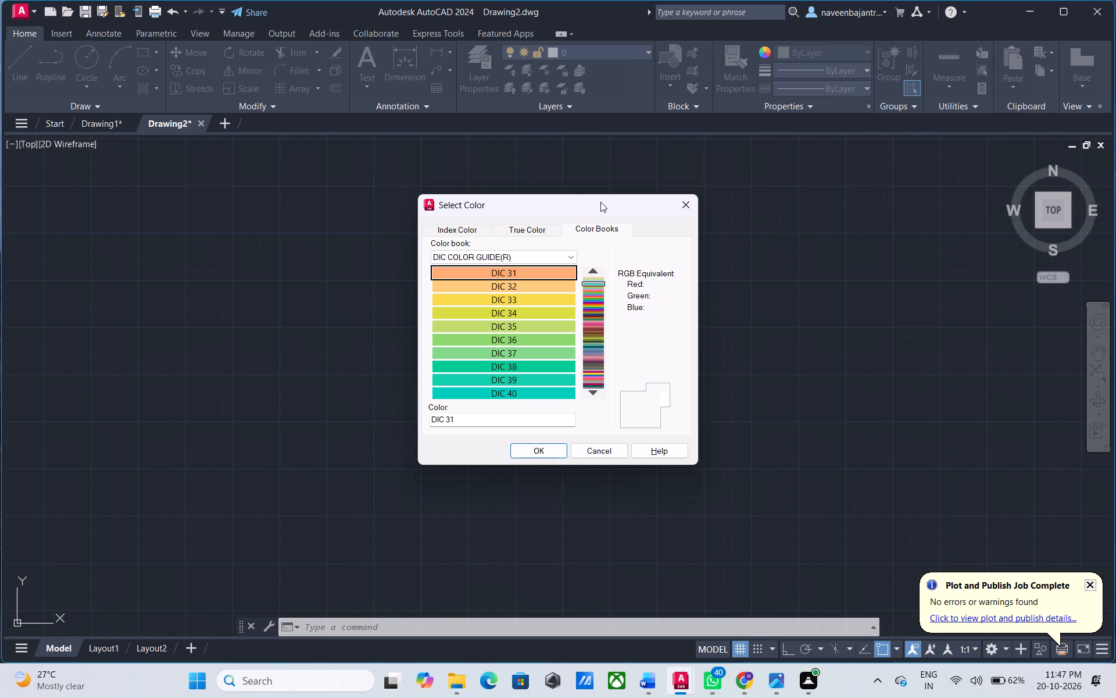
{"action": "key", "text": "Down"}
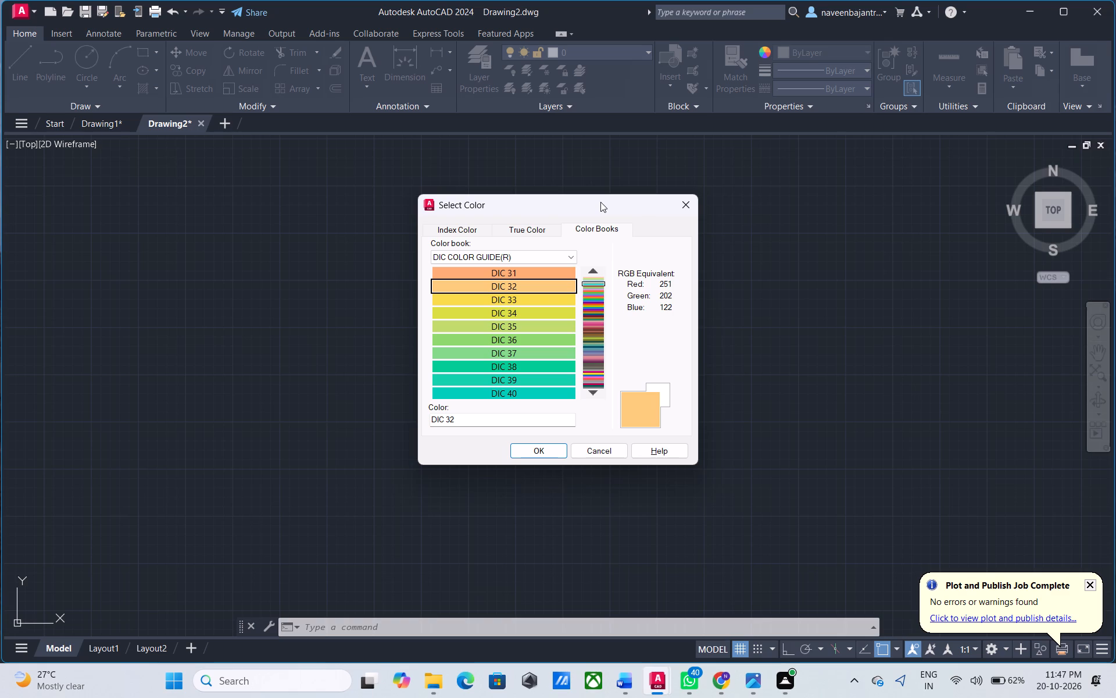
{"action": "key", "text": "Down"}
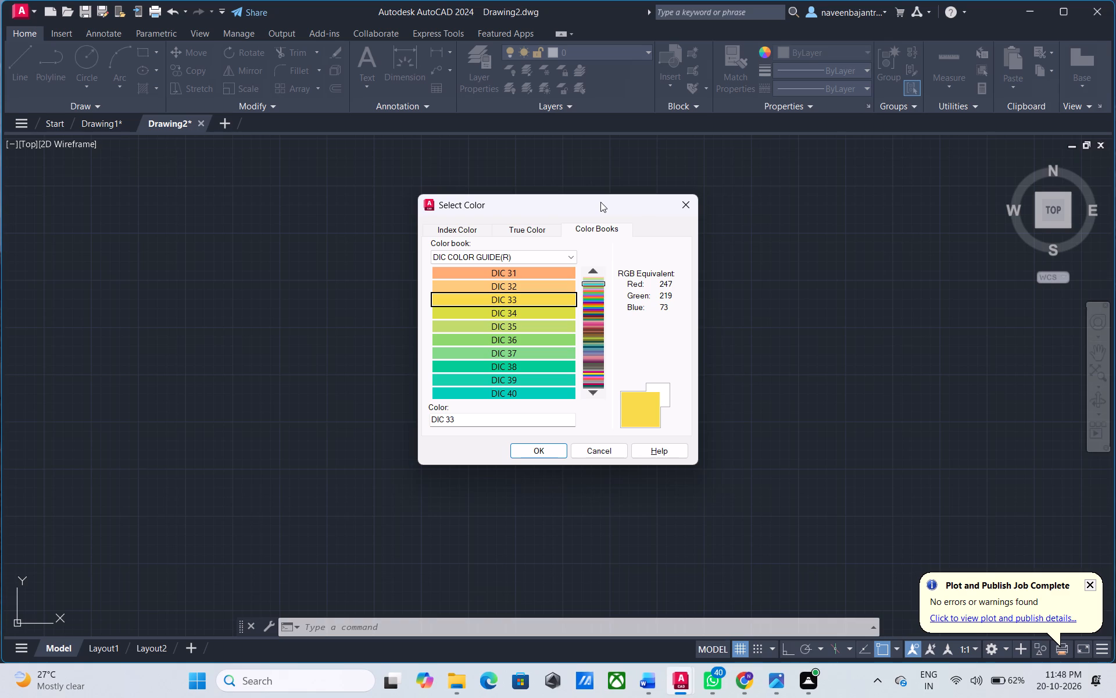
Examine the DIC COLOR GUIDE(R) color book swatches one by one from DIC 34 to DIC 69 for the current object colour.
{"action": "key", "text": "Down"}
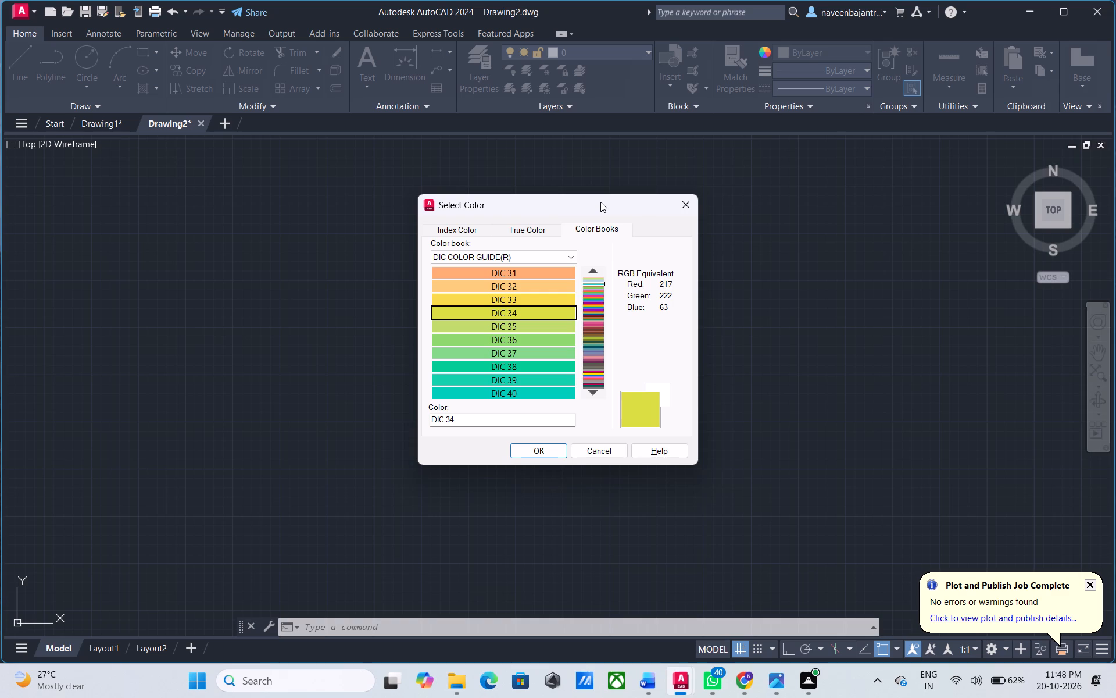
{"action": "key", "text": "Down"}
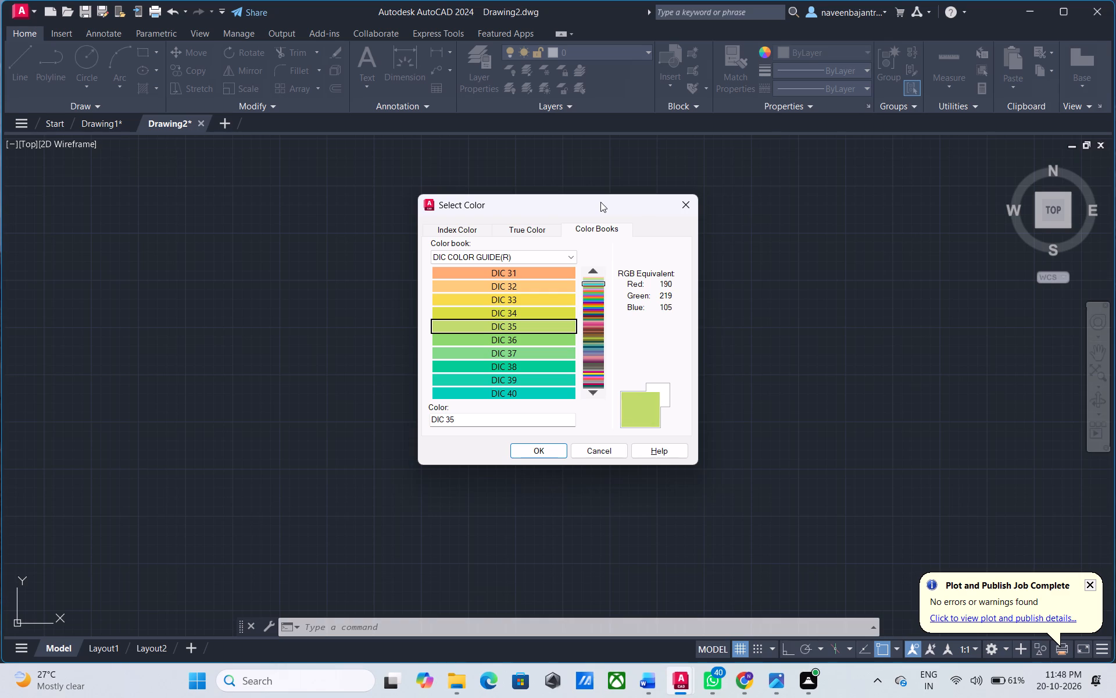
{"action": "key", "text": "Down"}
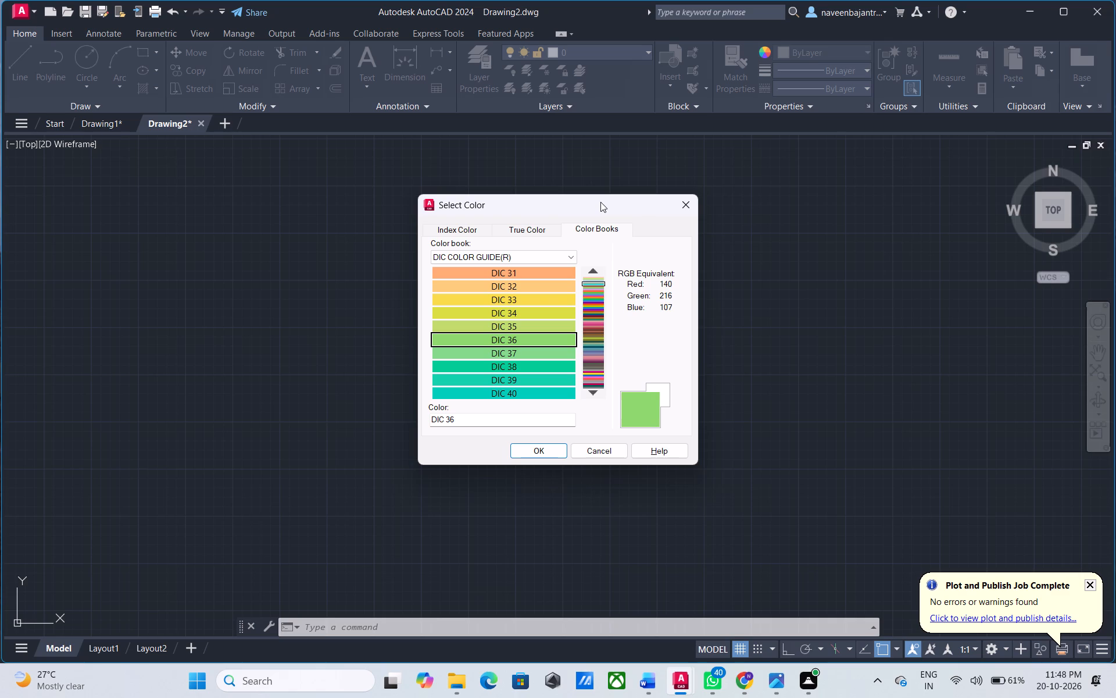
{"action": "key", "text": "Down"}
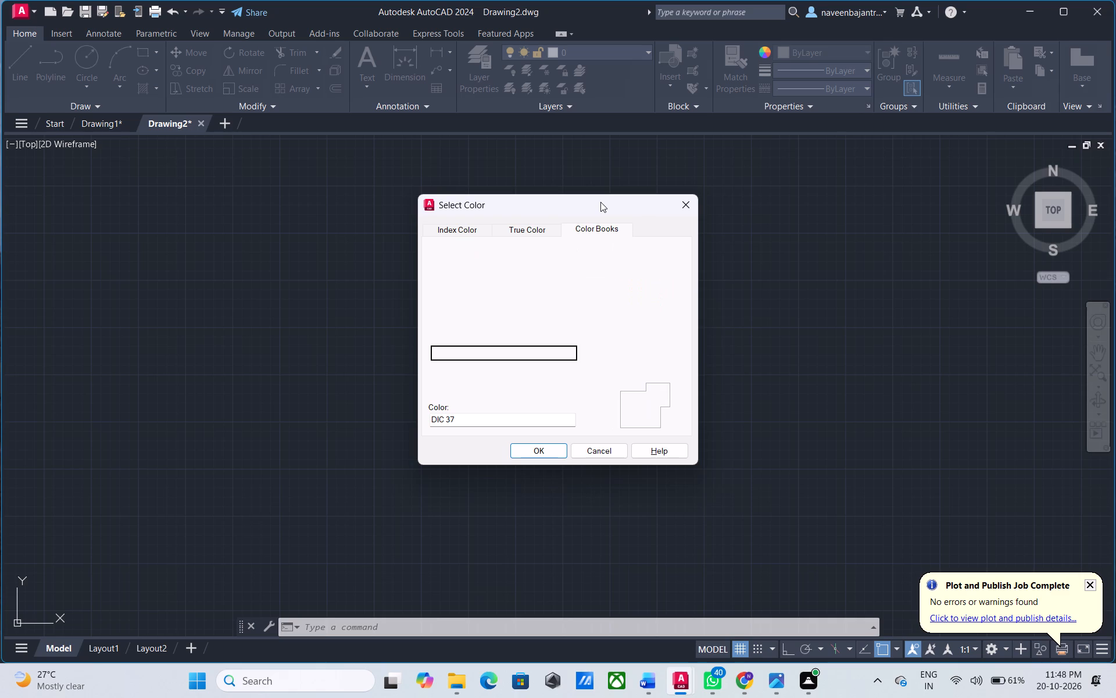
{"action": "key", "text": "Down"}
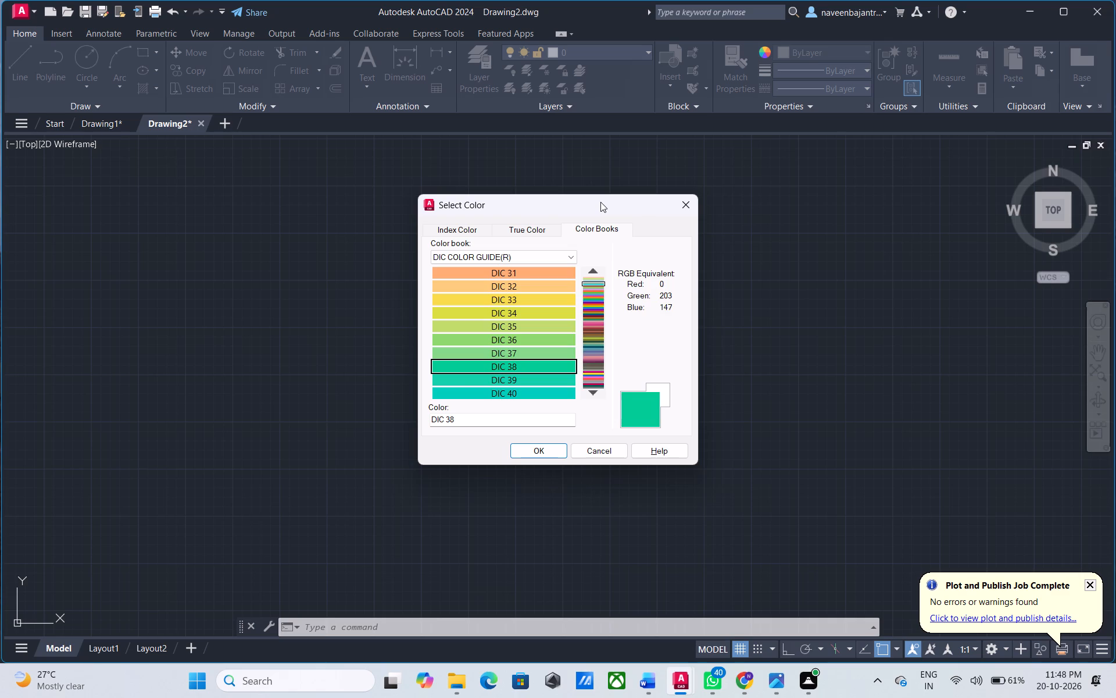
{"action": "key", "text": "Down"}
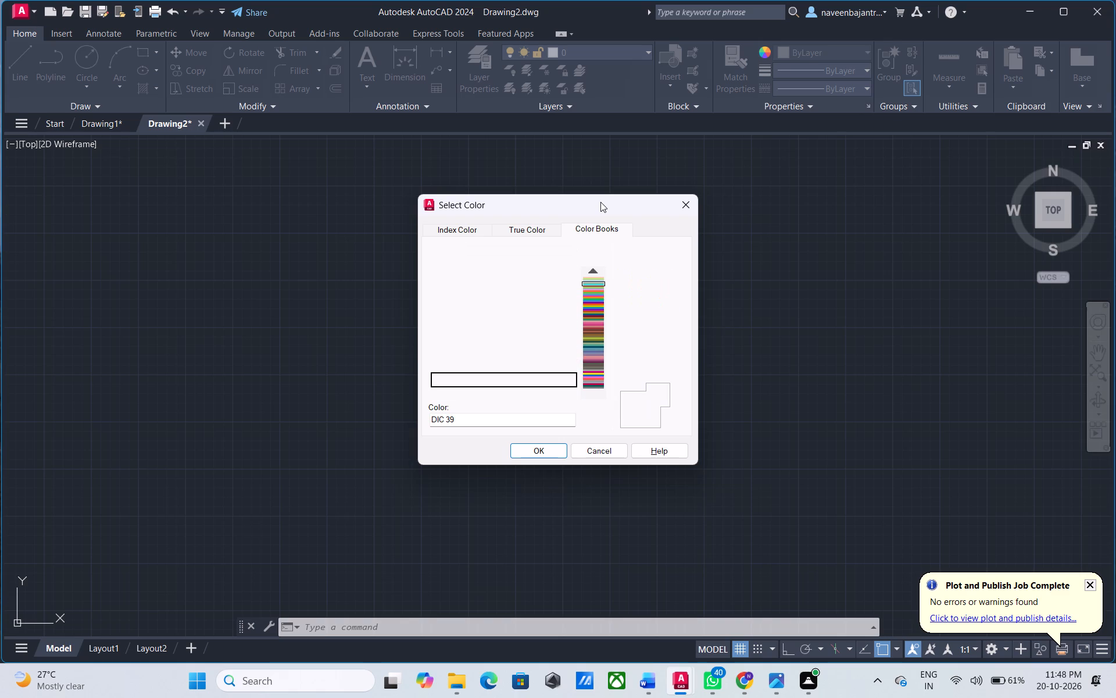
{"action": "key", "text": "Down"}
{"action": "key", "text": "Down"}
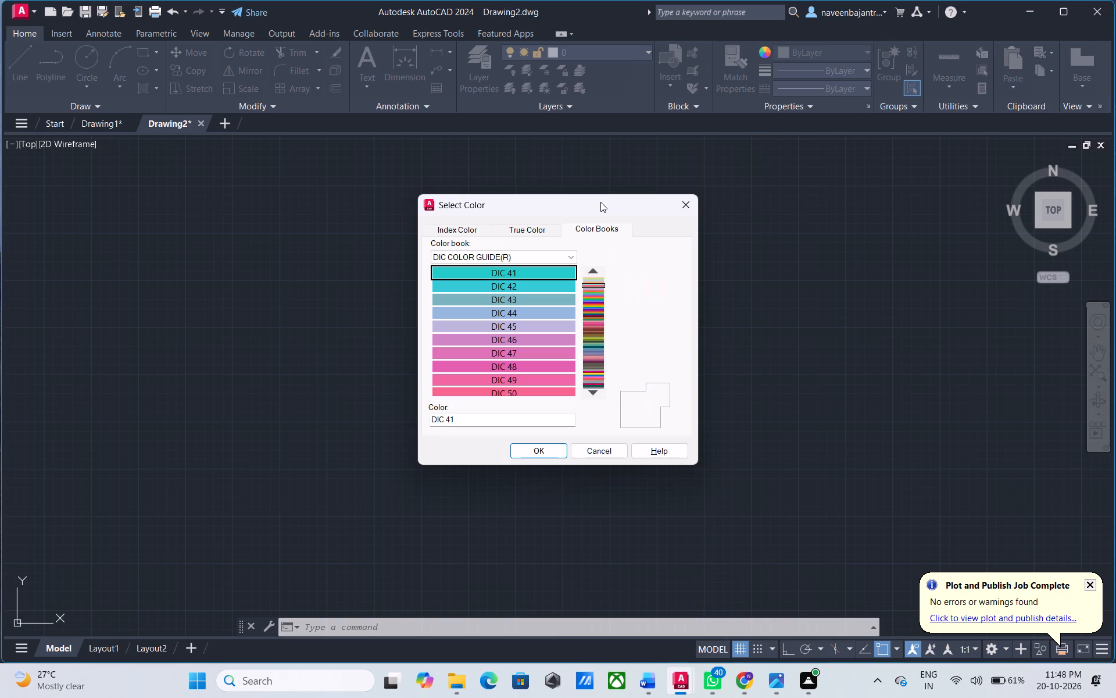
{"action": "key", "text": "Down"}
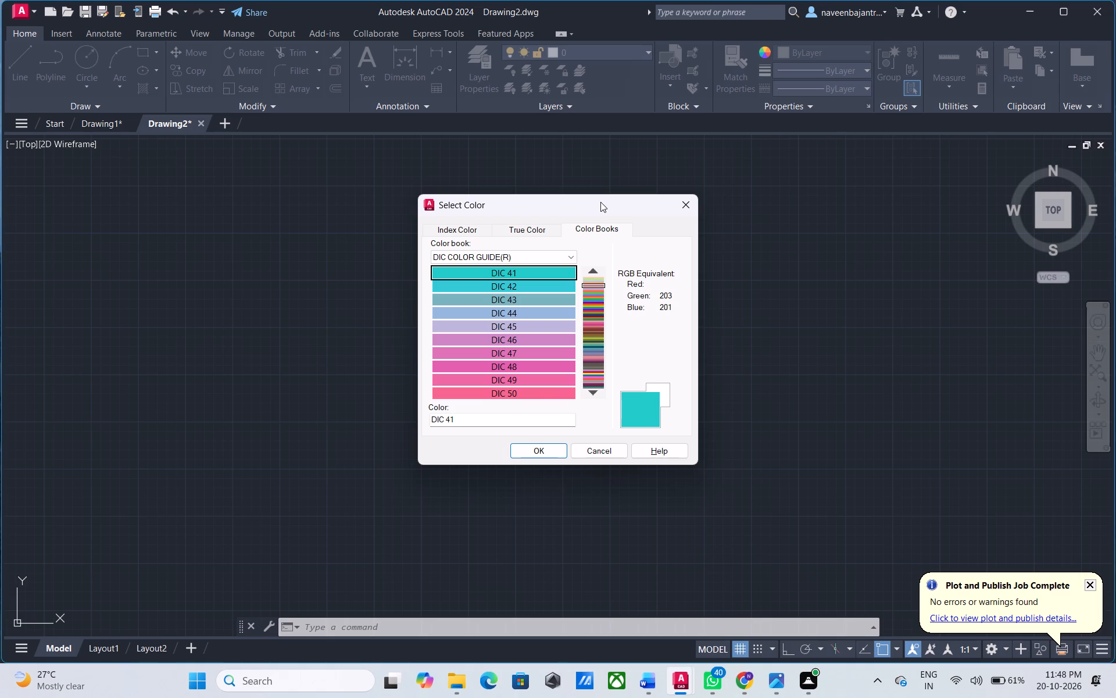
{"action": "key", "text": "Down"}
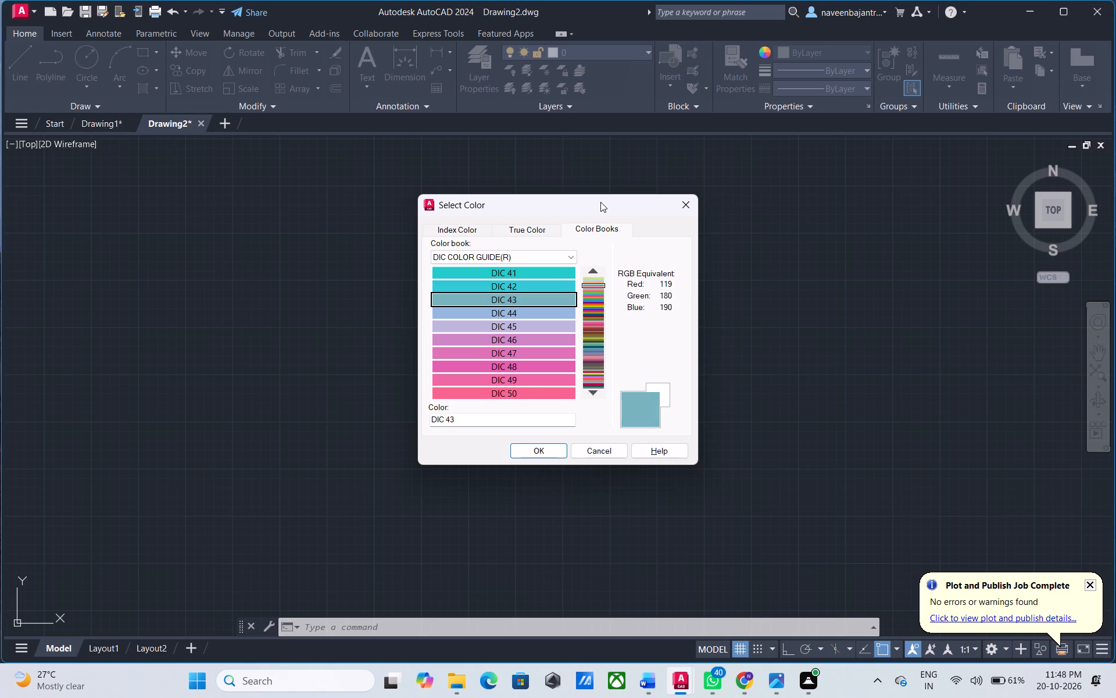
{"action": "key", "text": "Down"}
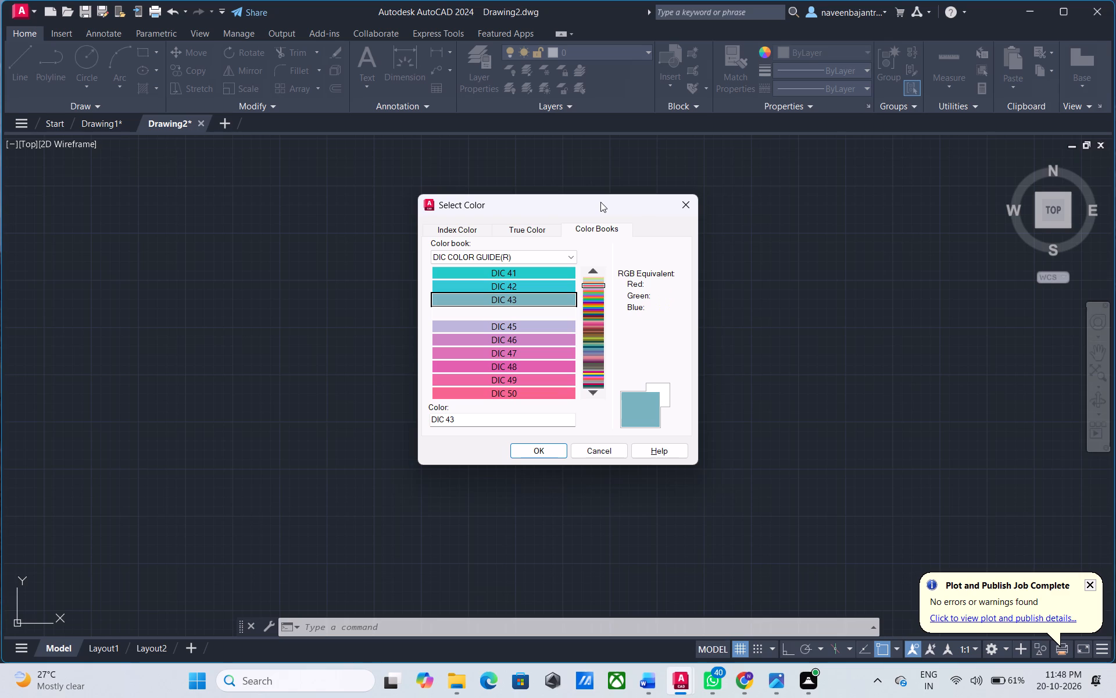
{"action": "key", "text": "Down"}
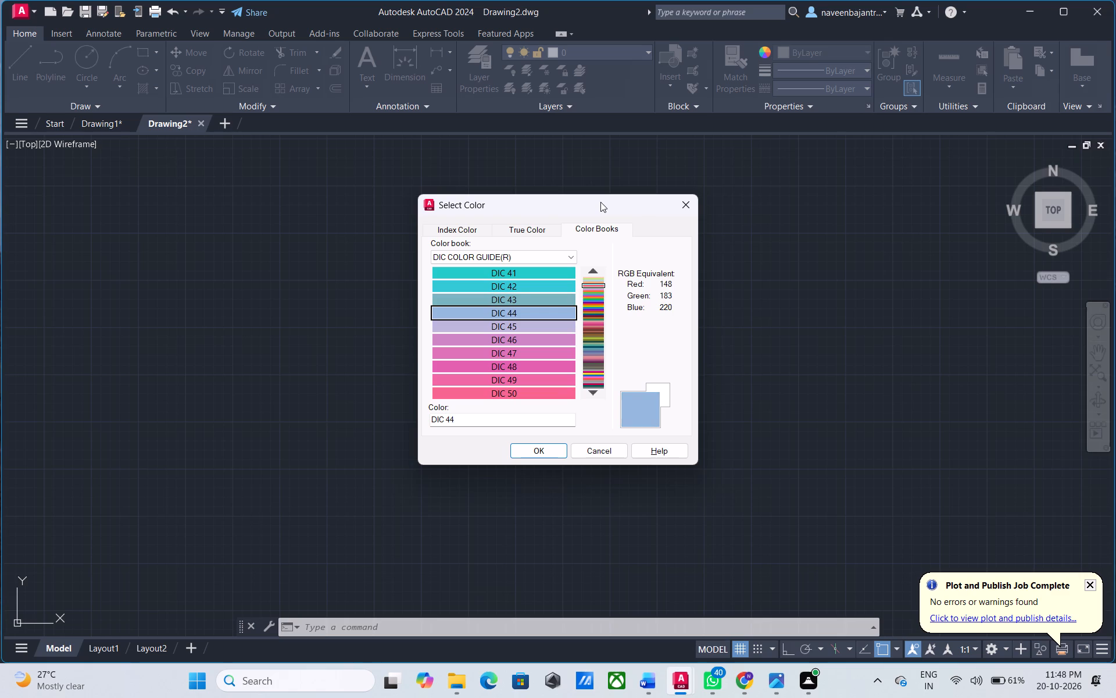
{"action": "key", "text": "Down"}
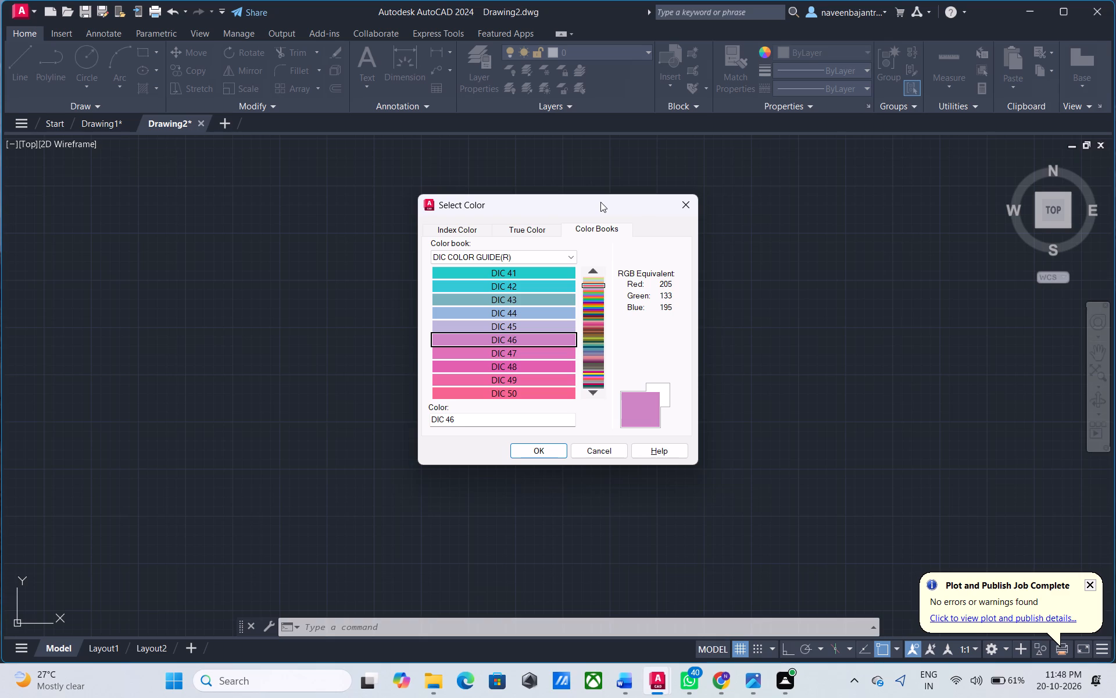
{"action": "key", "text": "Down"}
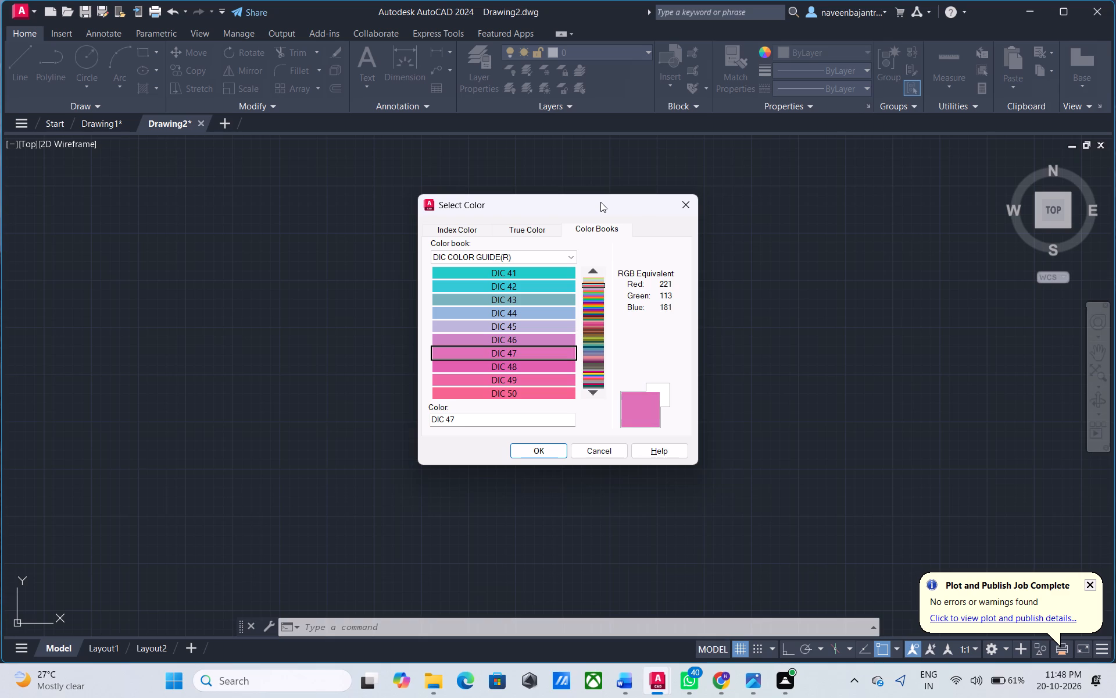
{"action": "key", "text": "Down"}
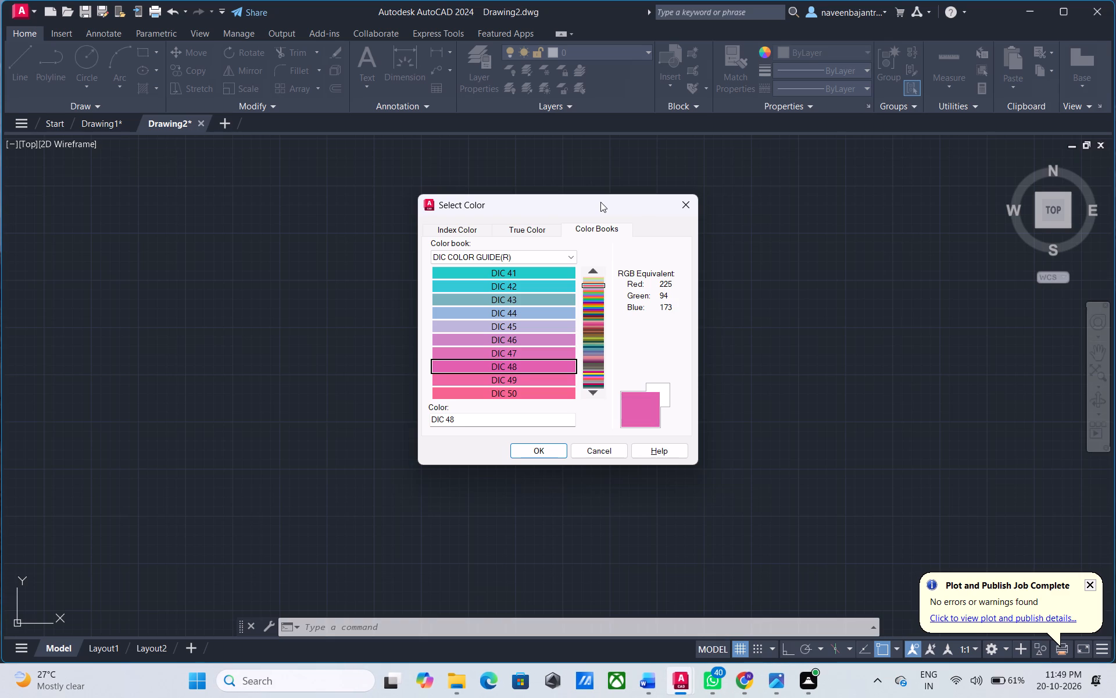
{"action": "key", "text": "Down"}
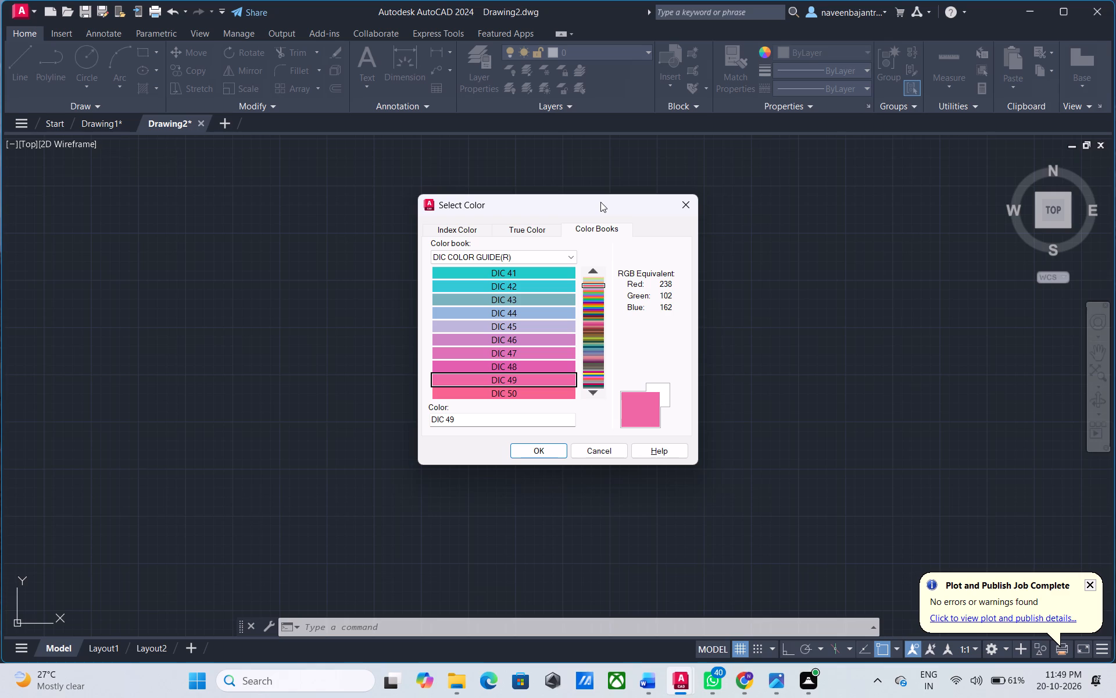
{"action": "key", "text": "Down"}
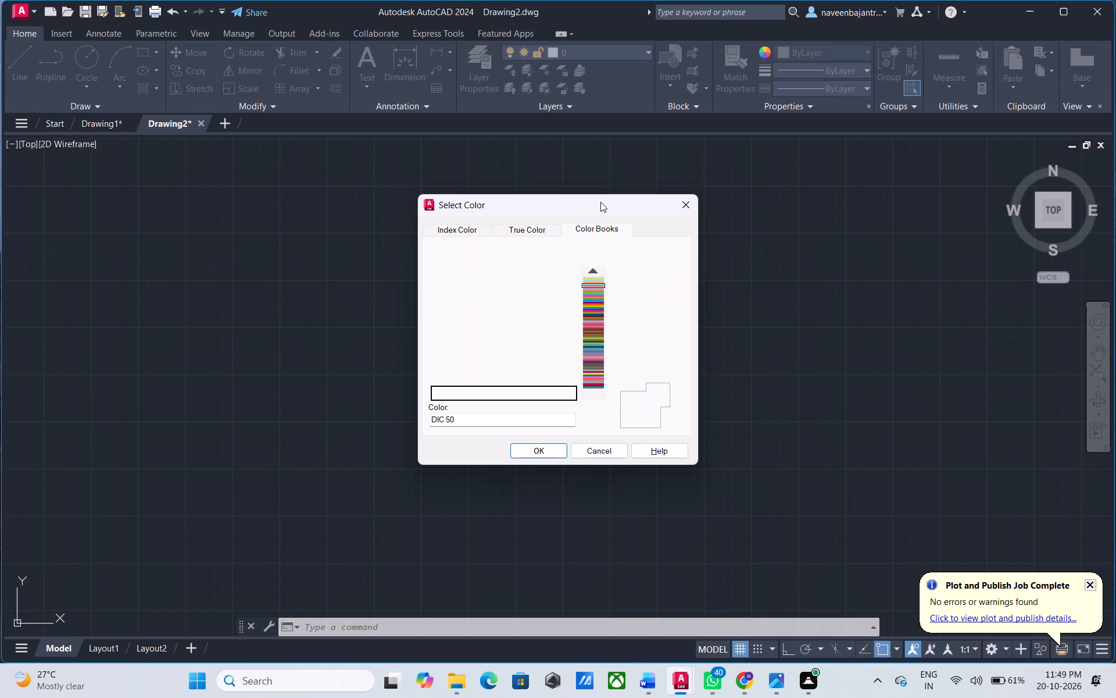
{"action": "key", "text": "Down"}
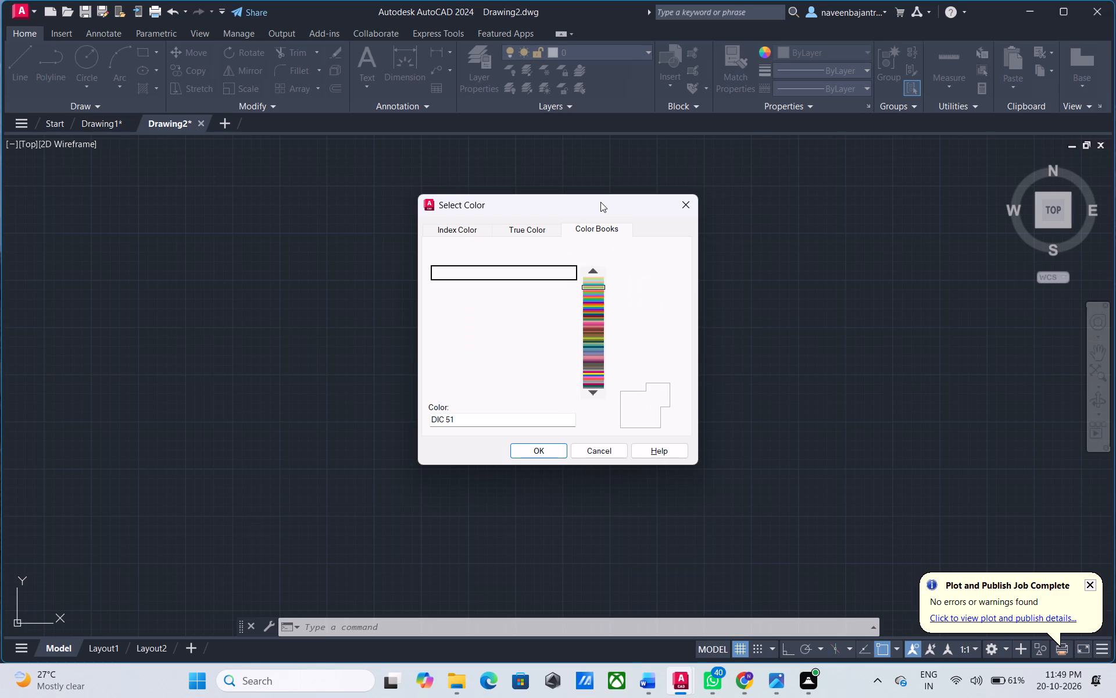
{"action": "key", "text": "Down"}
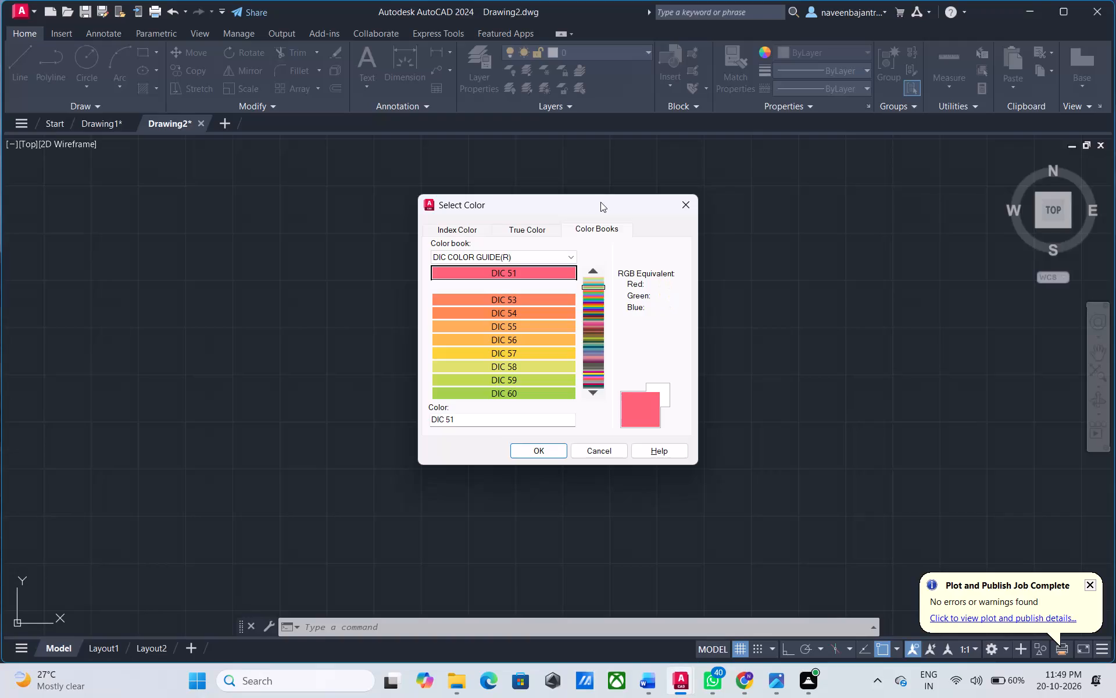
{"action": "key", "text": "Down"}
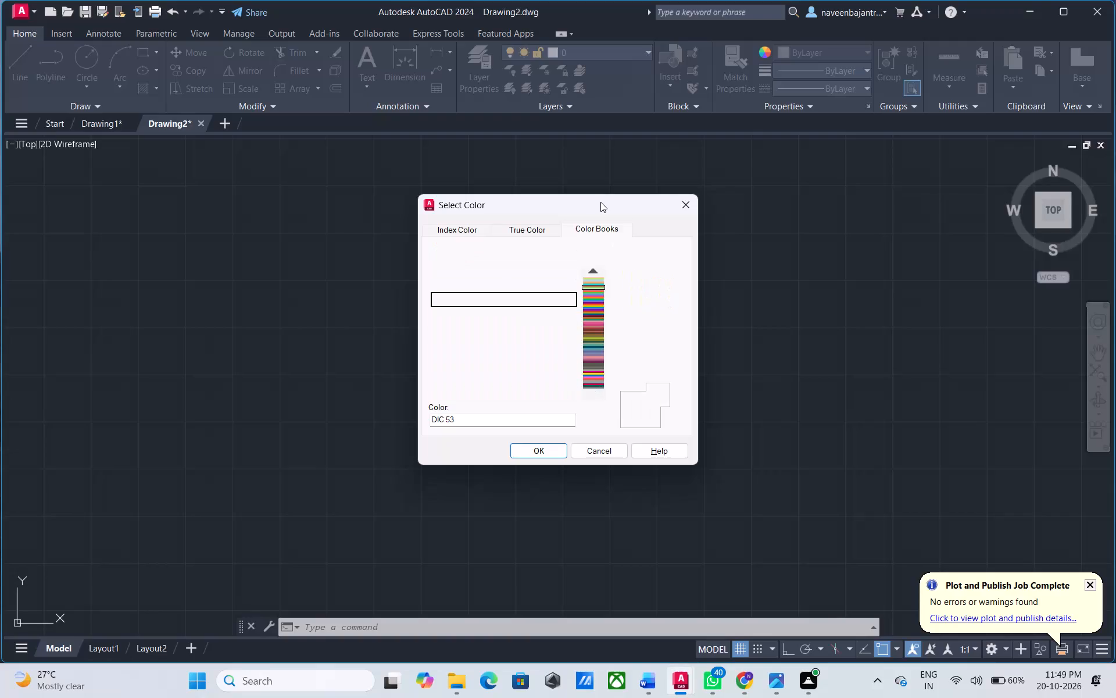
{"action": "key", "text": "Down"}
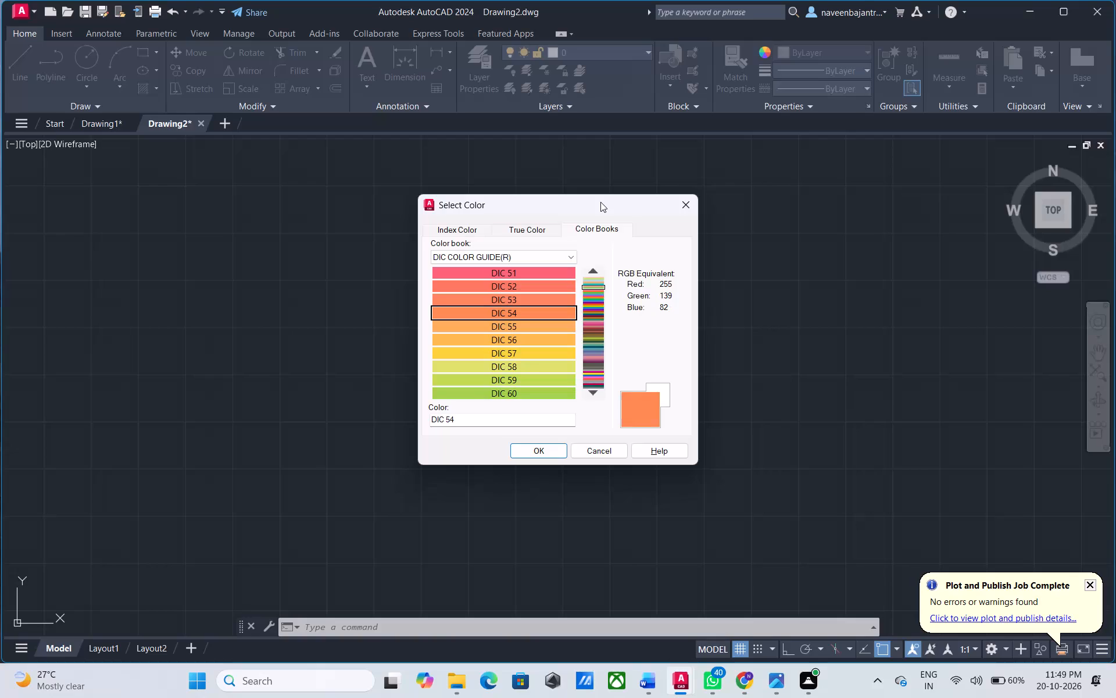
{"action": "key", "text": "Down"}
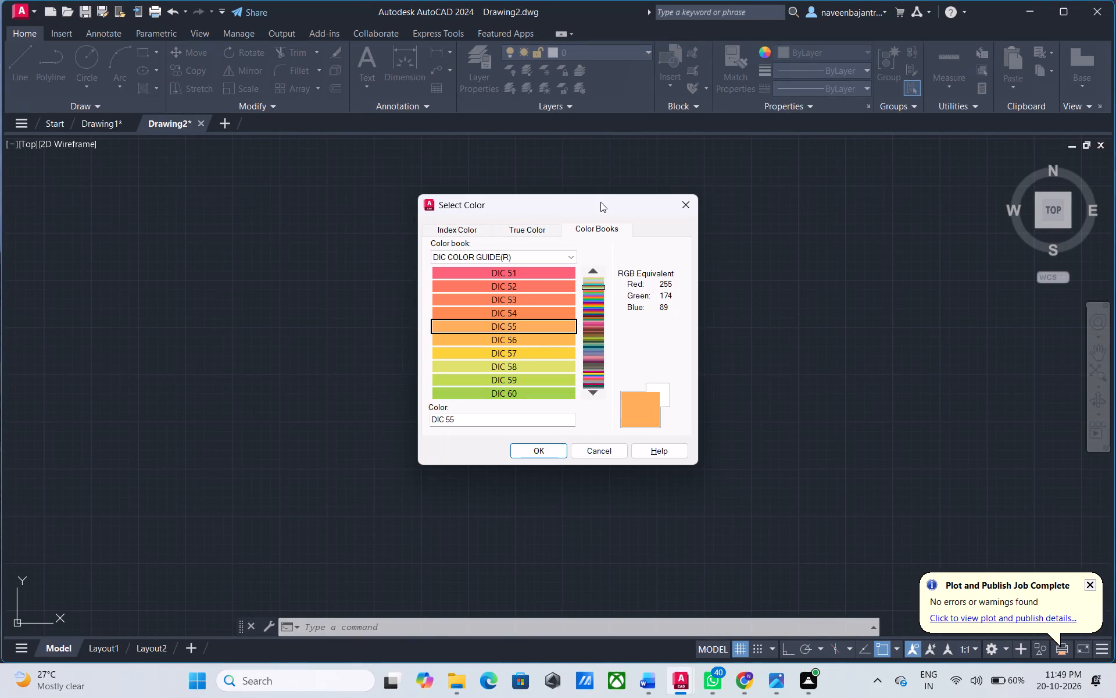
{"action": "key", "text": "Down"}
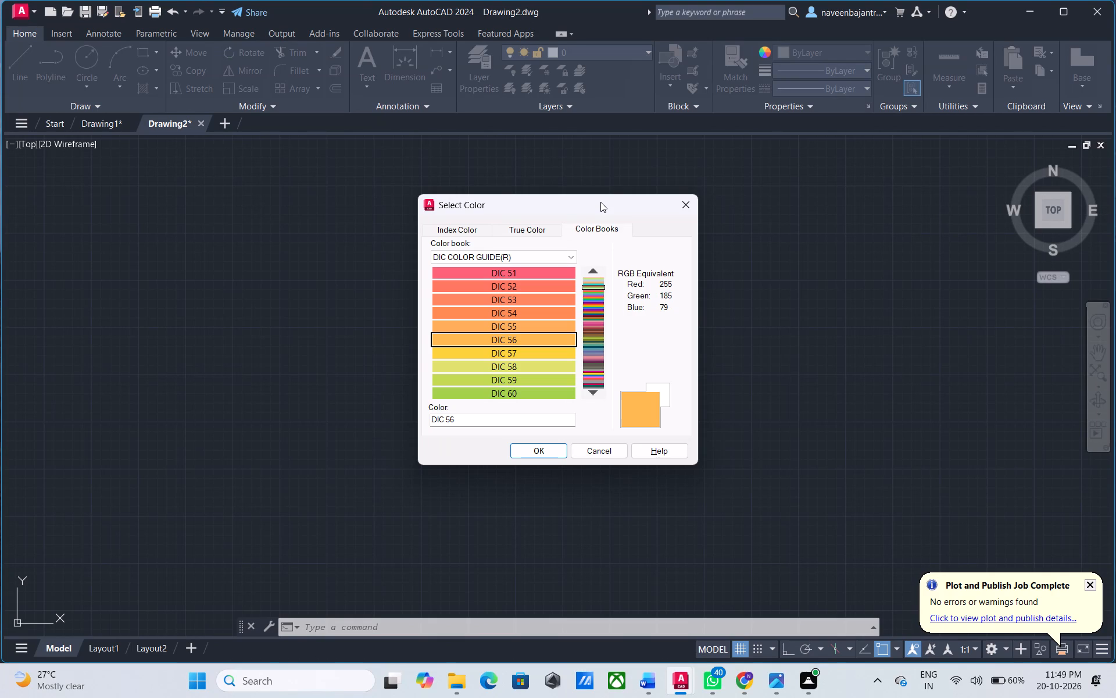
{"action": "key", "text": "Down"}
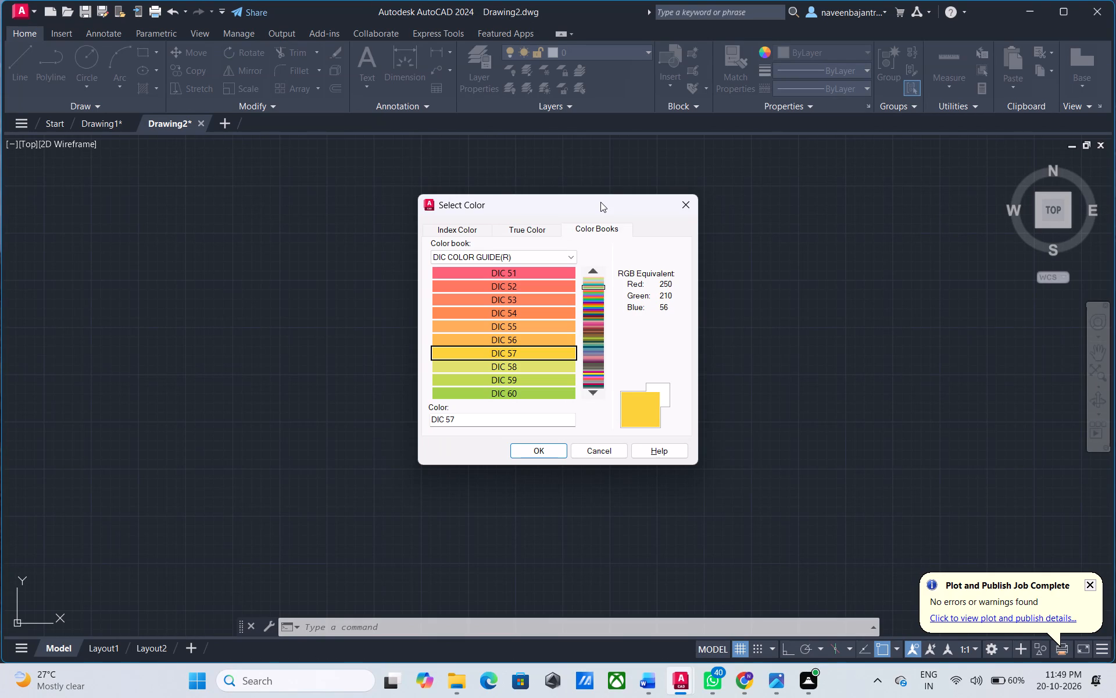
{"action": "key", "text": "Down"}
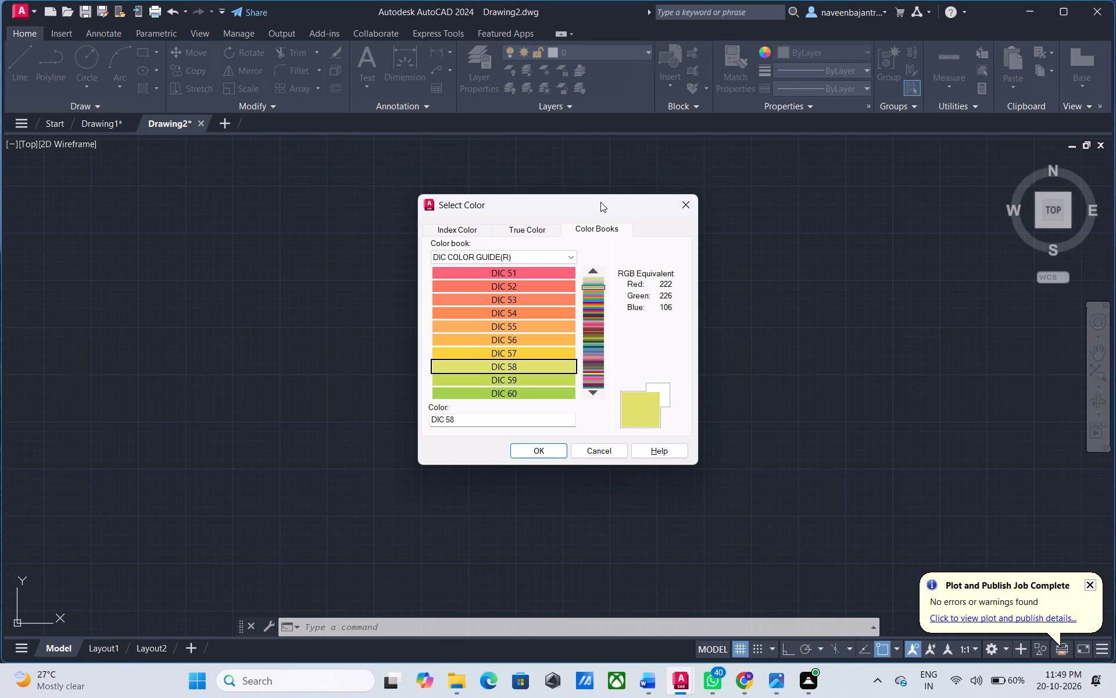
{"action": "key", "text": "Down"}
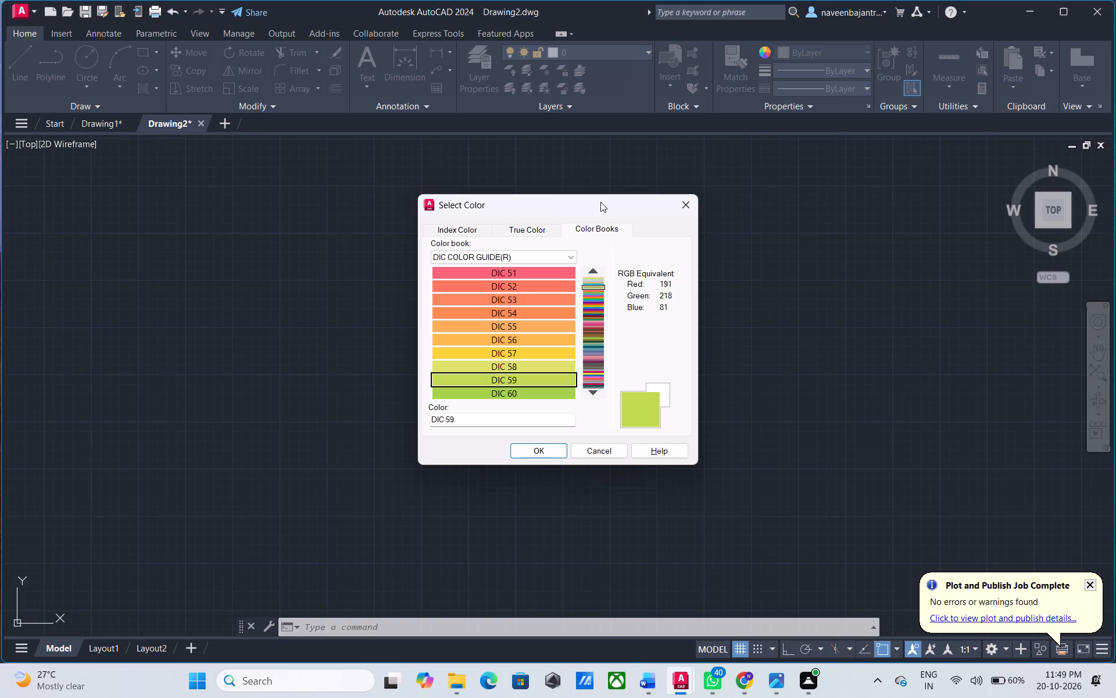
{"action": "key", "text": "Down"}
{"action": "key", "text": "Down"}
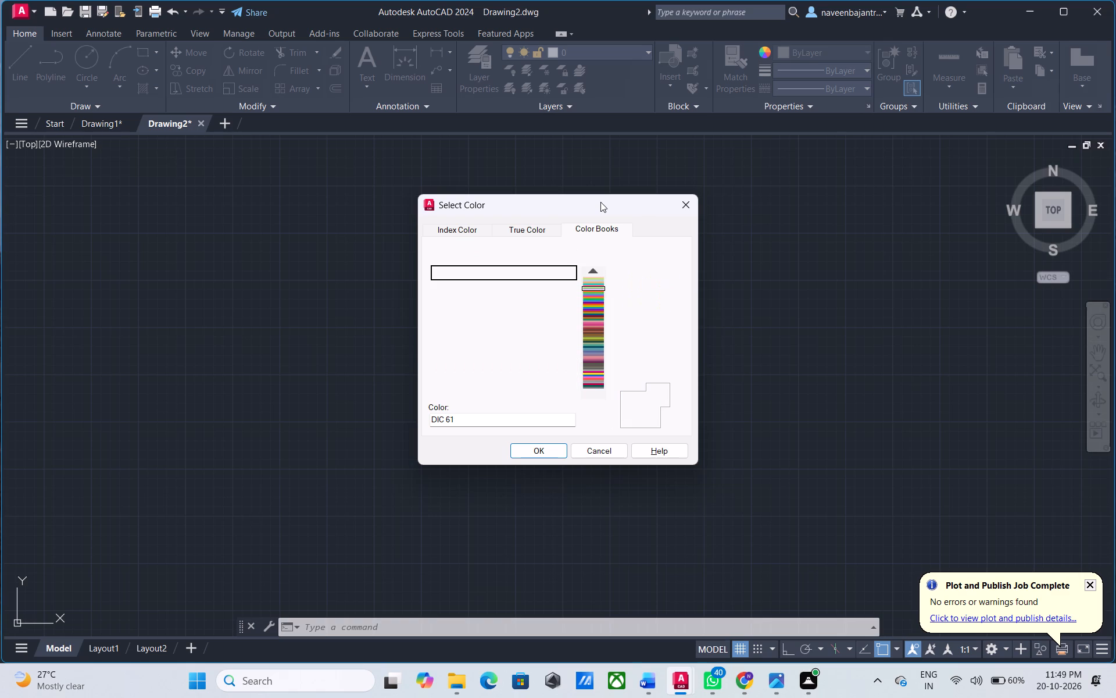
{"action": "key", "text": "Down"}
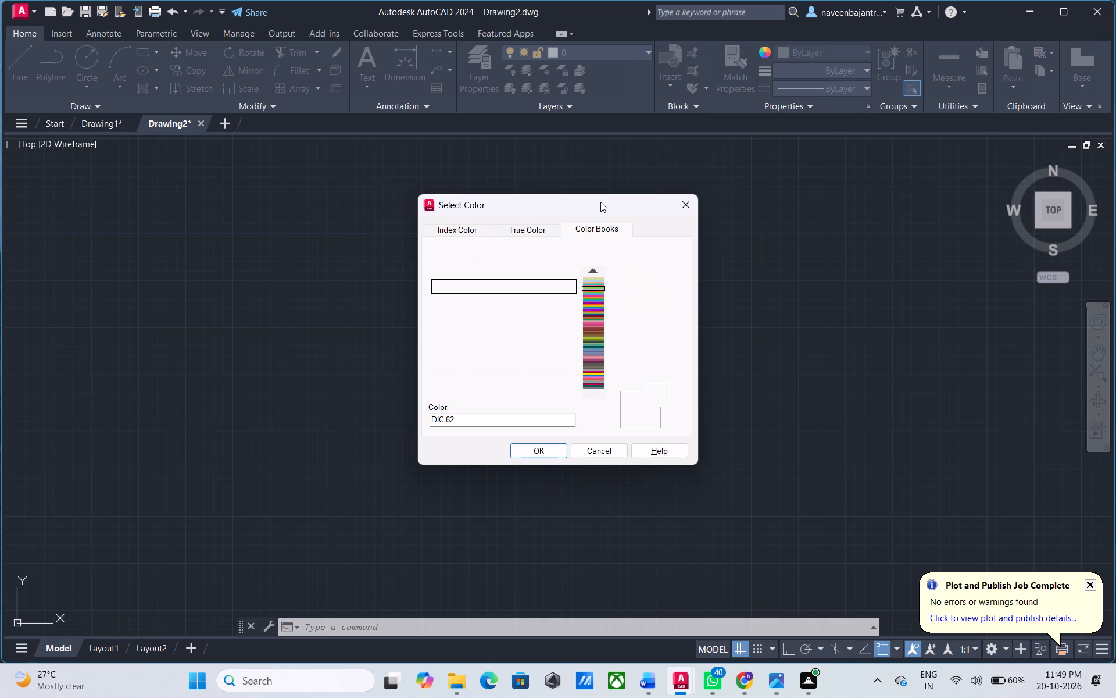
{"action": "key", "text": "Down"}
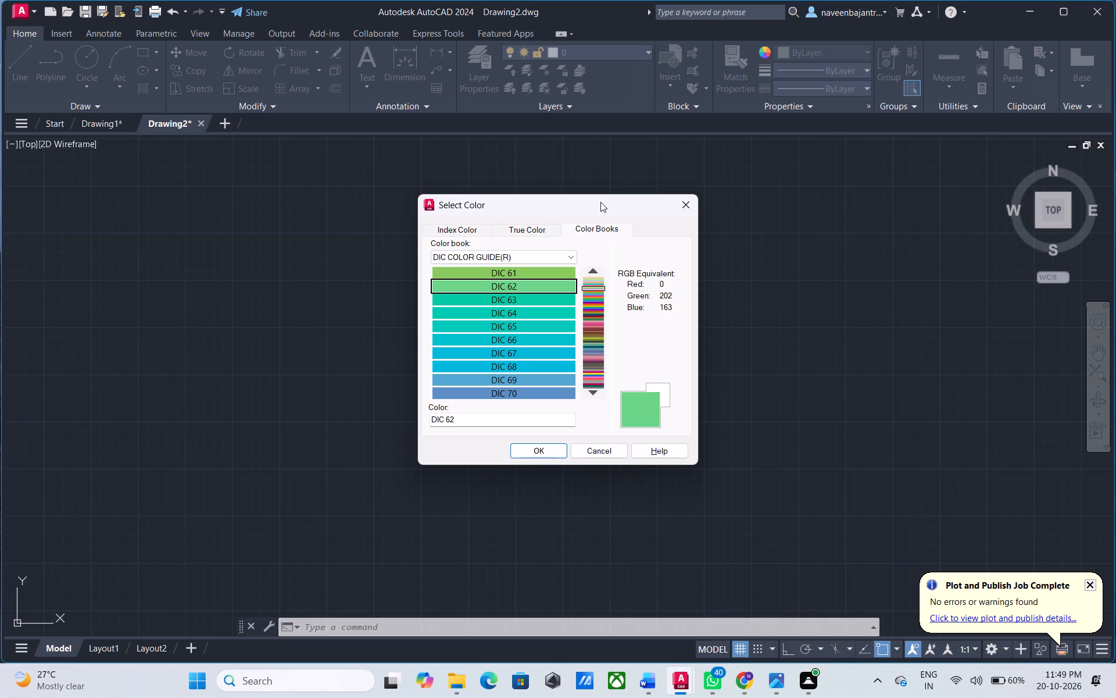
{"action": "key", "text": "Down"}
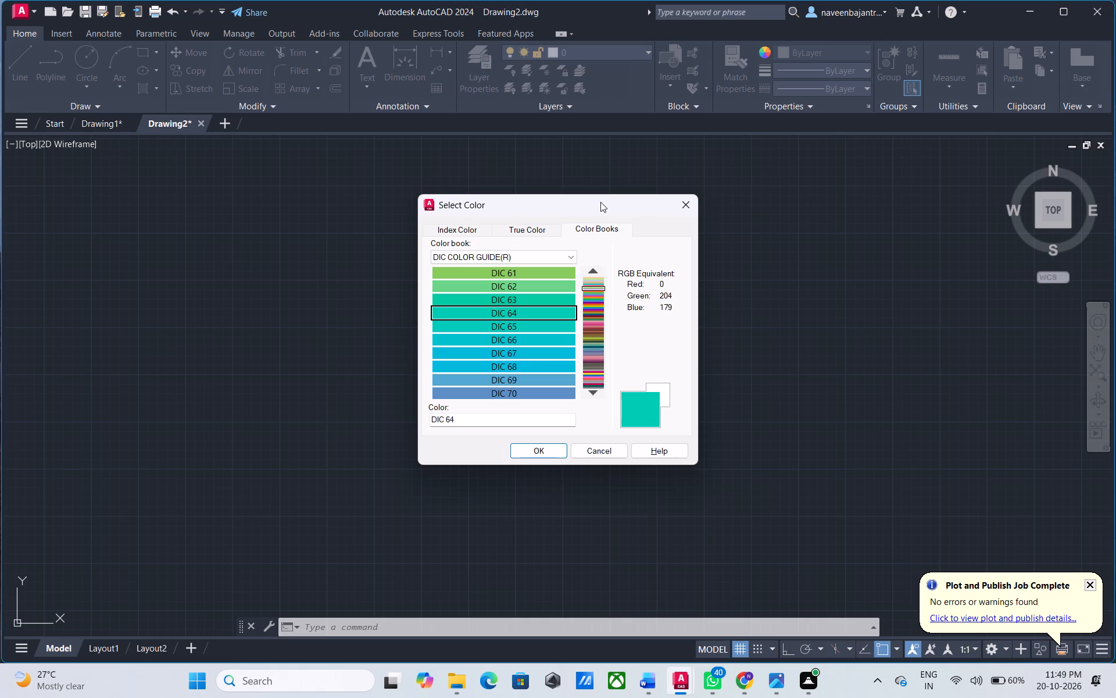
{"action": "key", "text": "Down"}
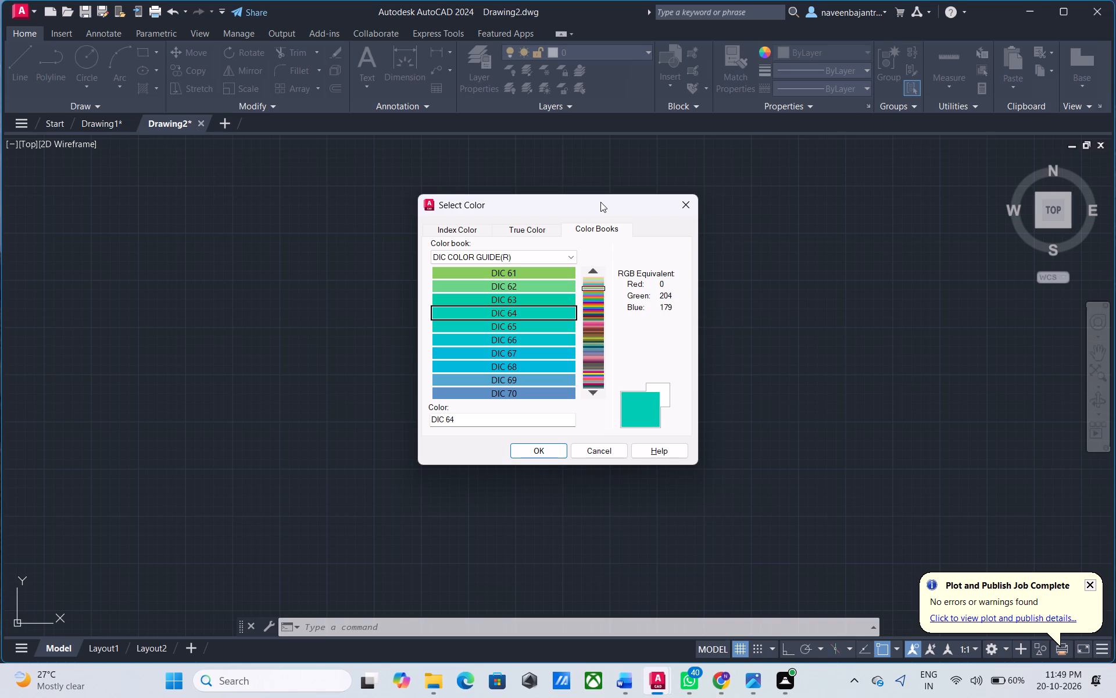
{"action": "key", "text": "Down"}
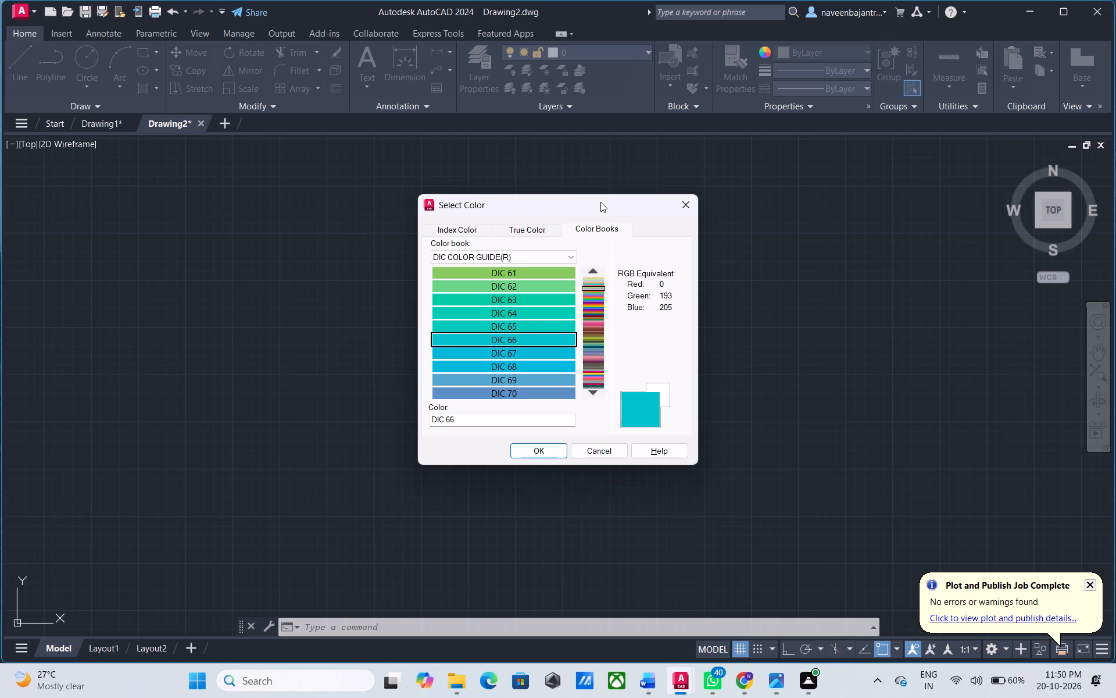
{"action": "key", "text": "Down"}
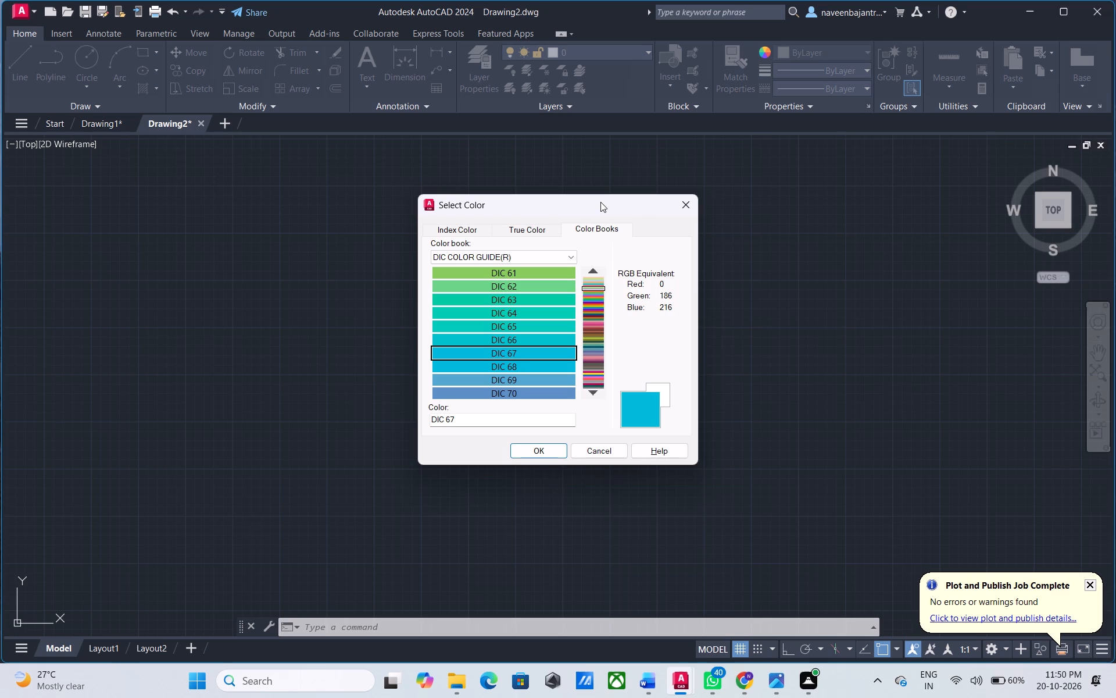
{"action": "key", "text": "Down"}
{"action": "key", "text": "Down"}
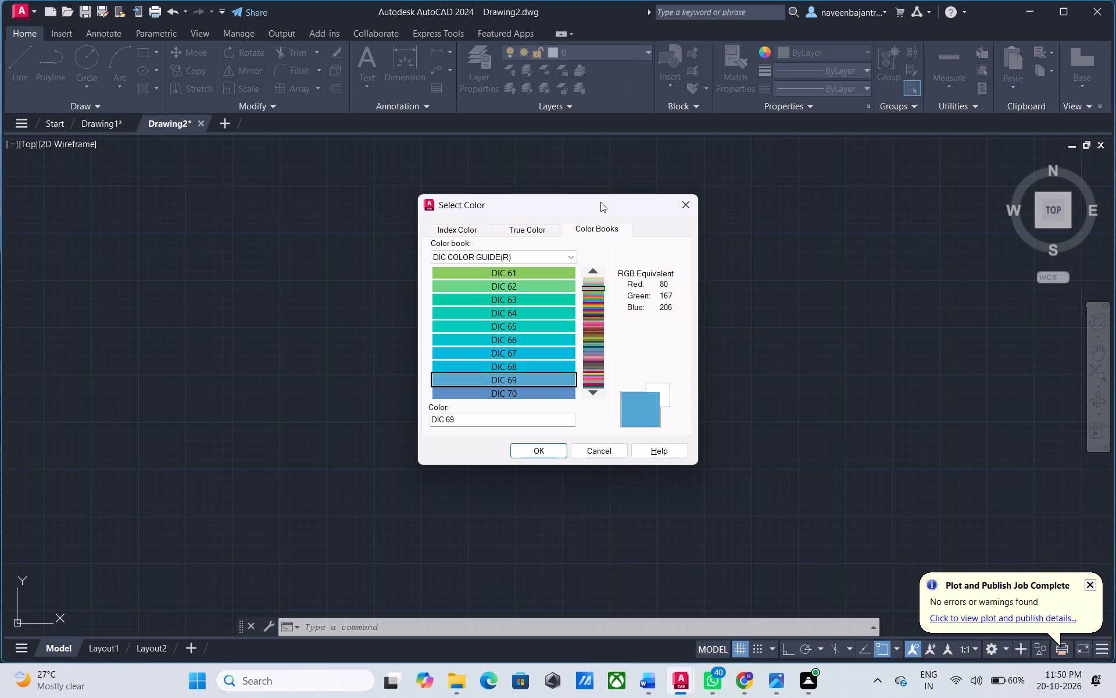
Examine the DIC COLOR GUIDE(R) color book swatches one by one from DIC 70 to DIC 104 for the current object colour.
{"action": "key", "text": "Down"}
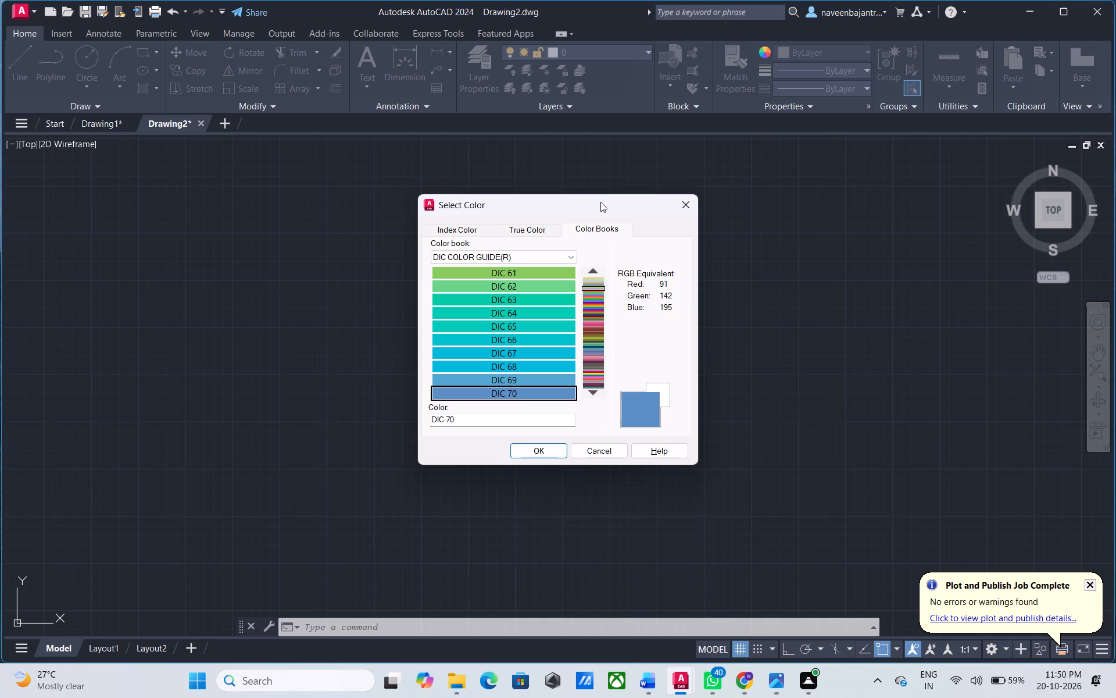
{"action": "key", "text": "Down"}
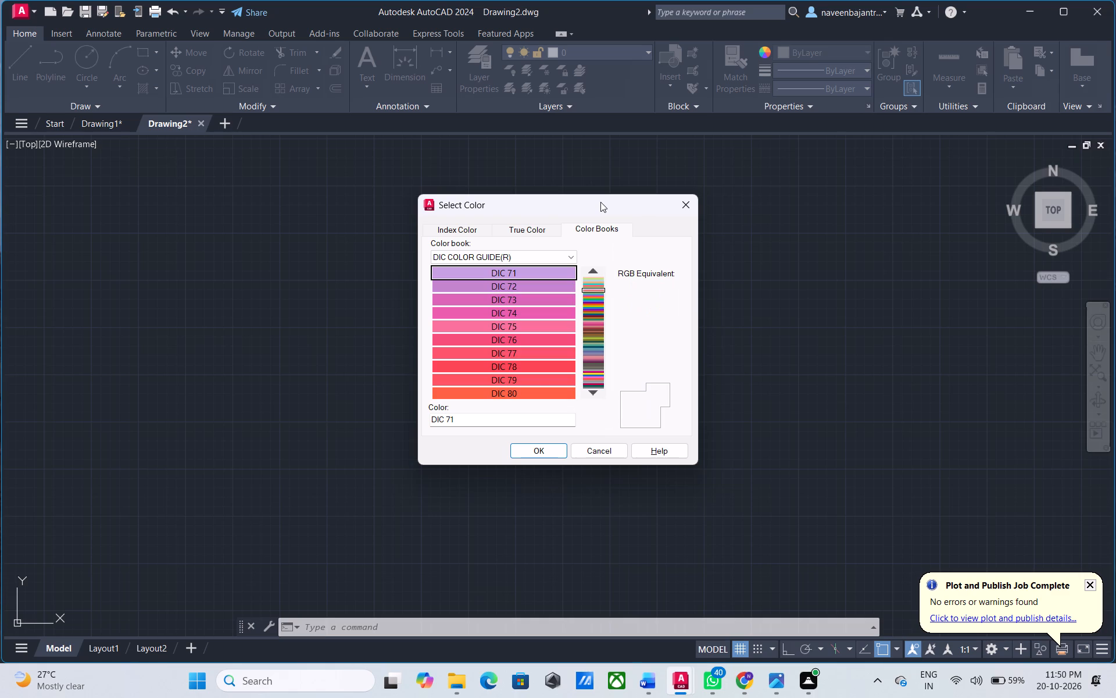
{"action": "key", "text": "Down"}
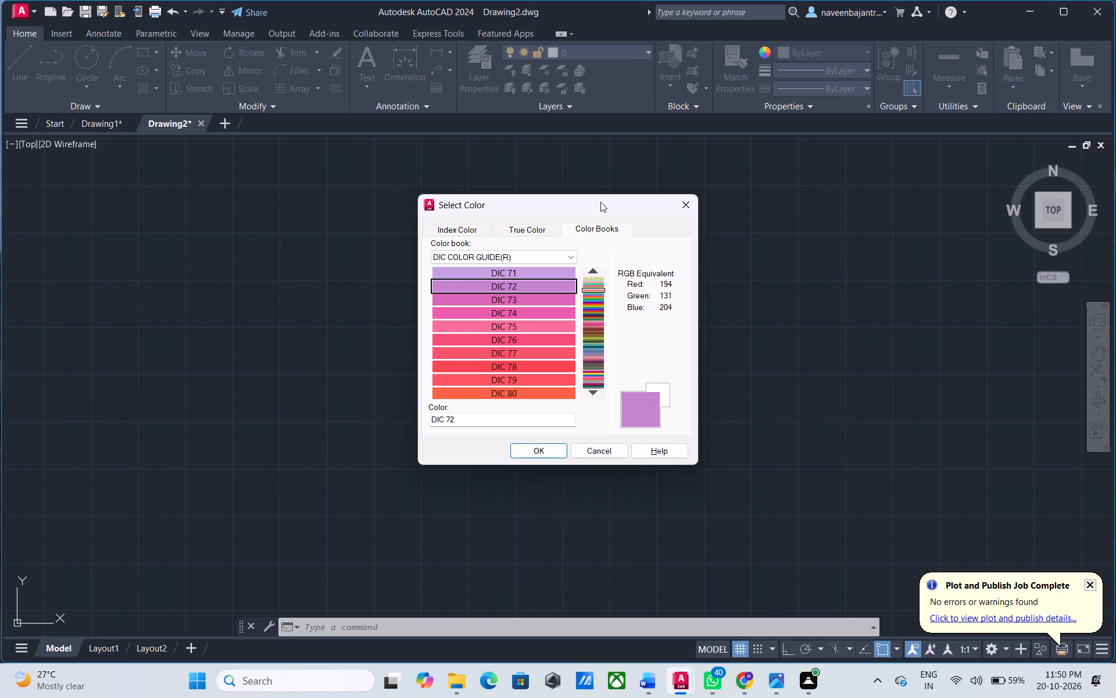
{"action": "key", "text": "Down"}
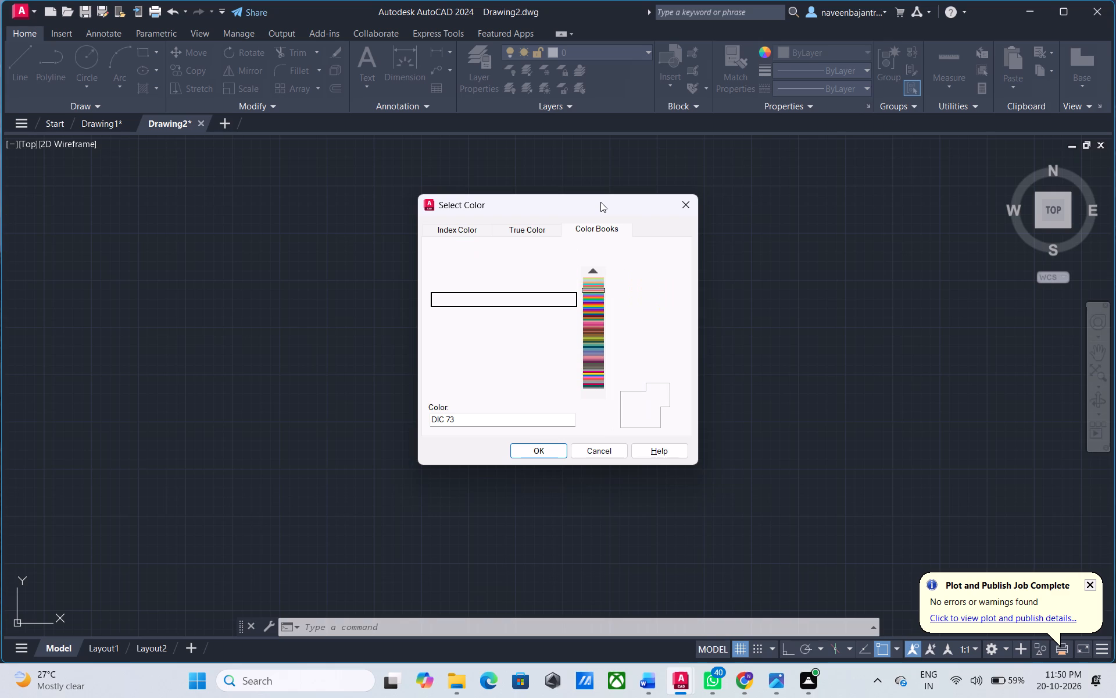
{"action": "key", "text": "Down"}
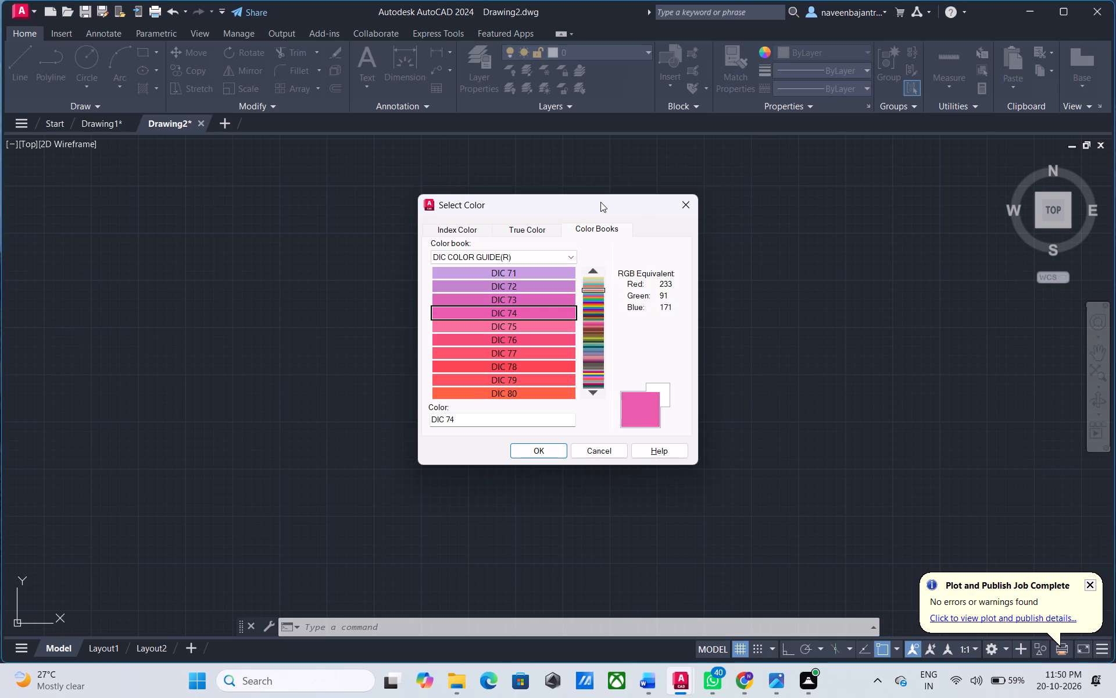
{"action": "key", "text": "Down"}
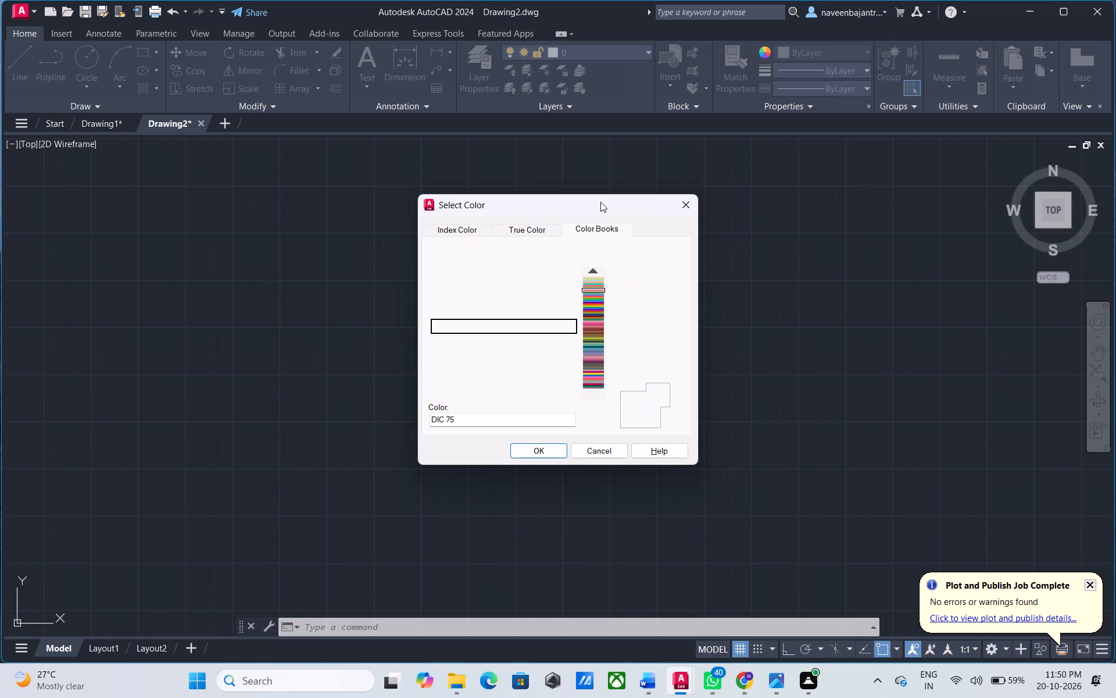
{"action": "key", "text": "Down"}
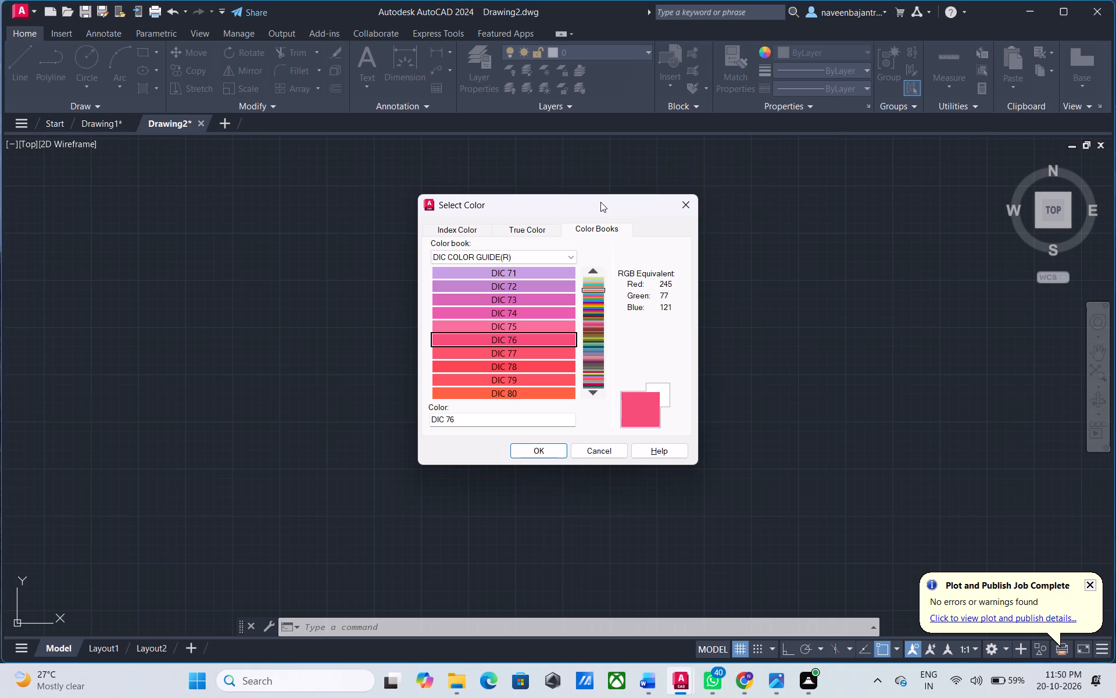
{"action": "key", "text": "Down"}
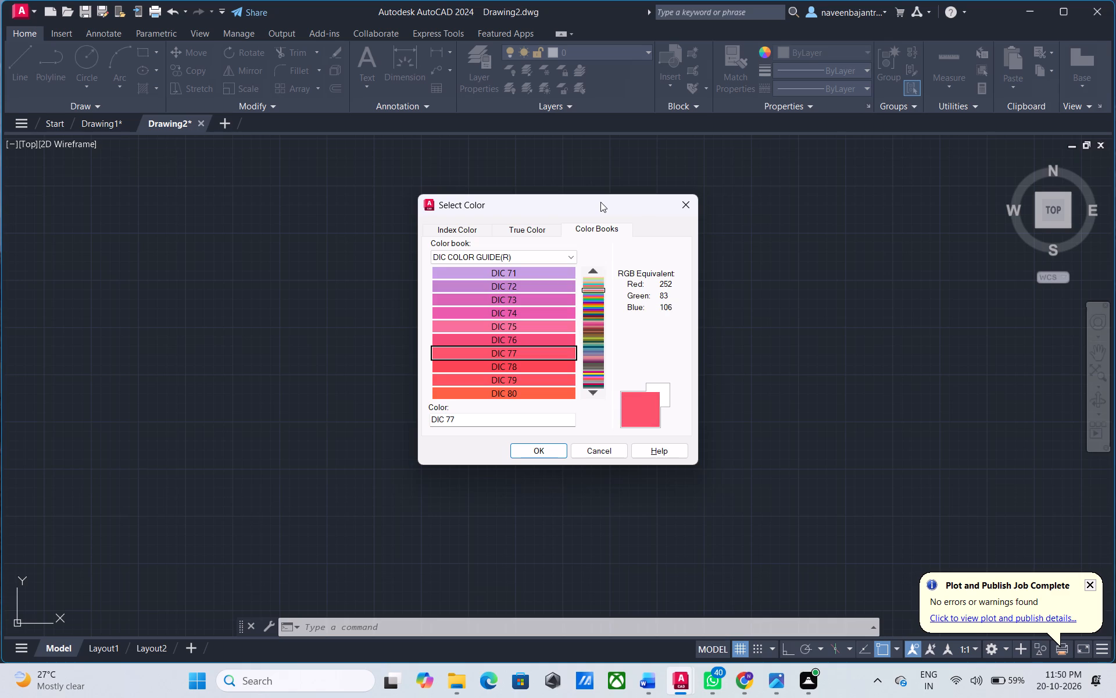
{"action": "key", "text": "Down"}
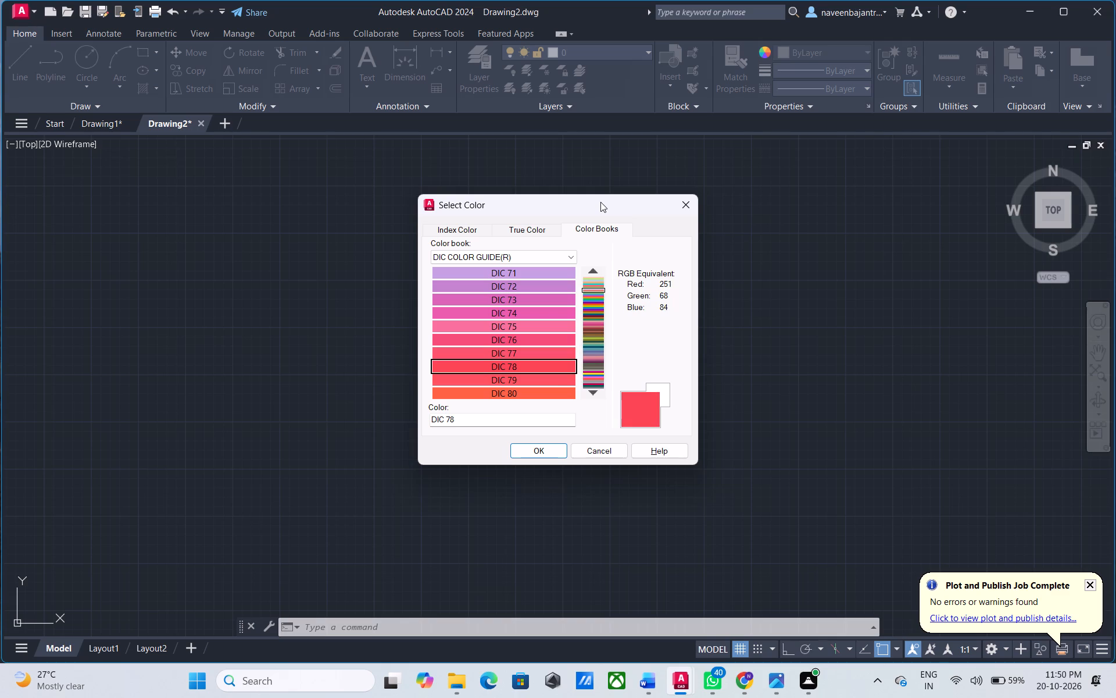
{"action": "key", "text": "Down"}
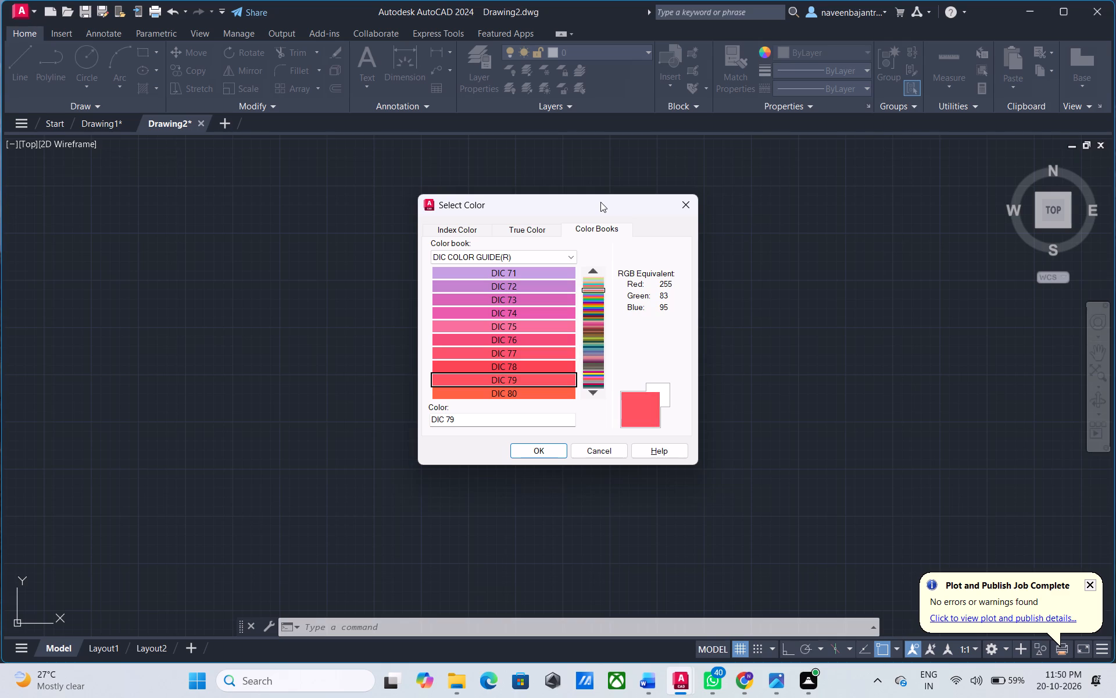
{"action": "key", "text": "Down"}
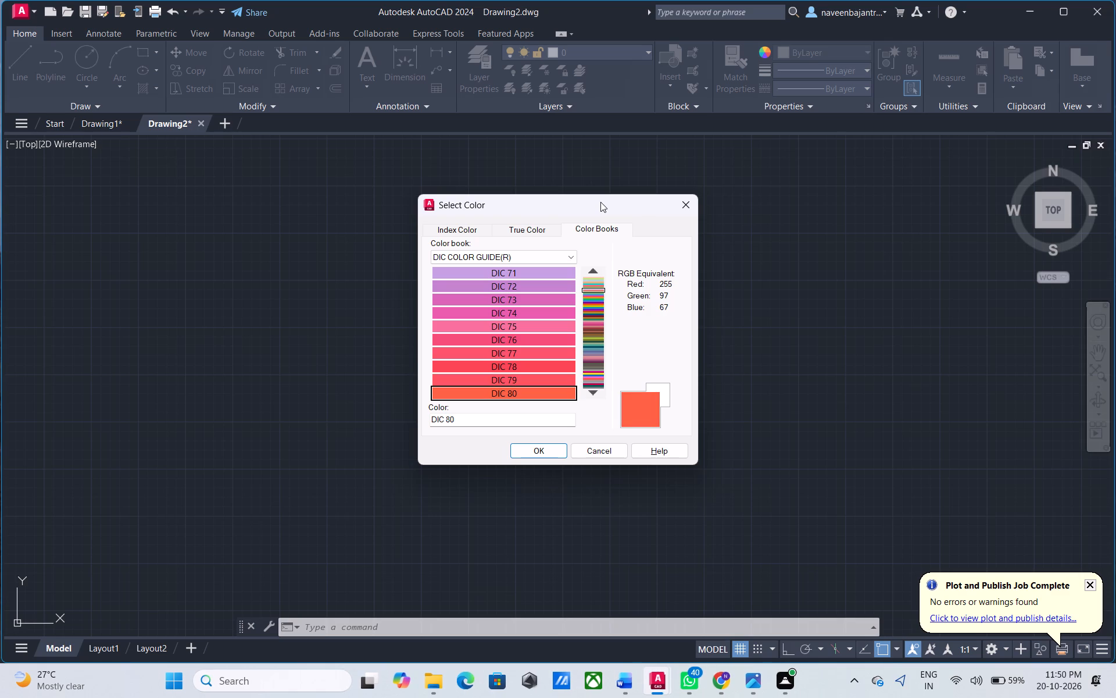
{"action": "key", "text": "Down"}
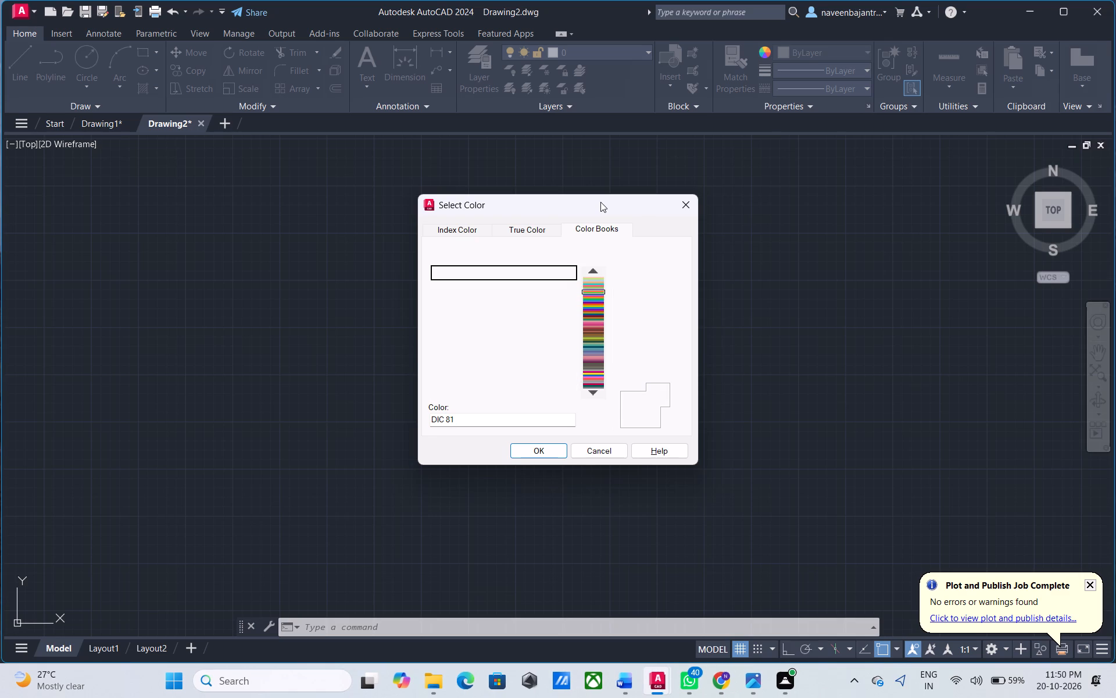
{"action": "key", "text": "Down"}
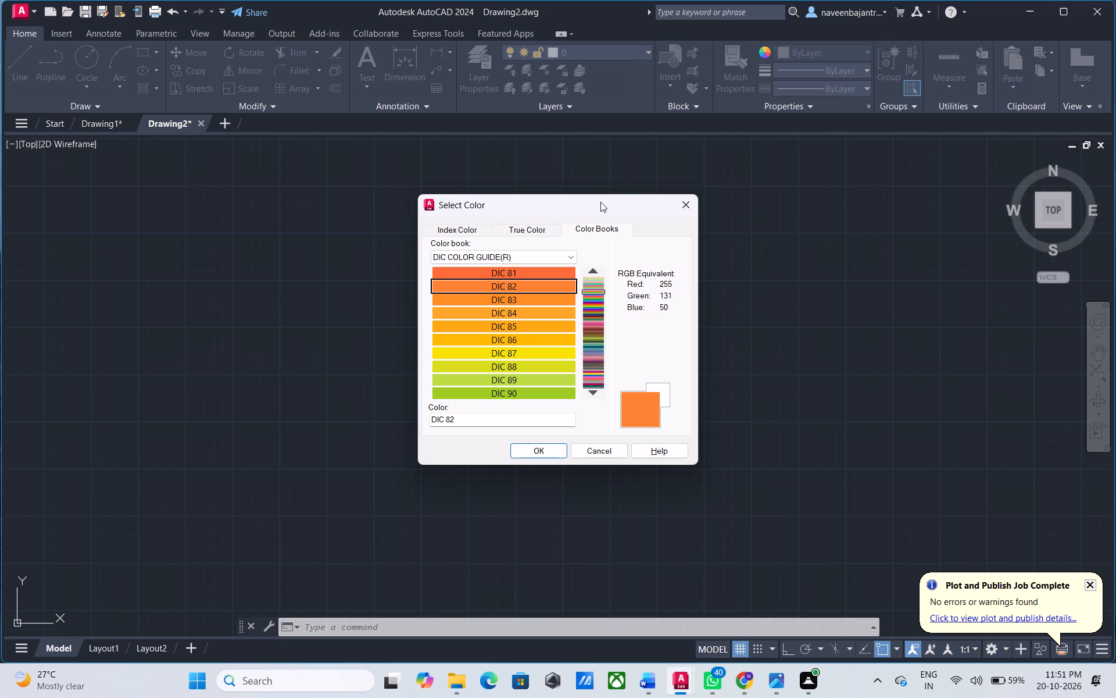
{"action": "key", "text": "Down"}
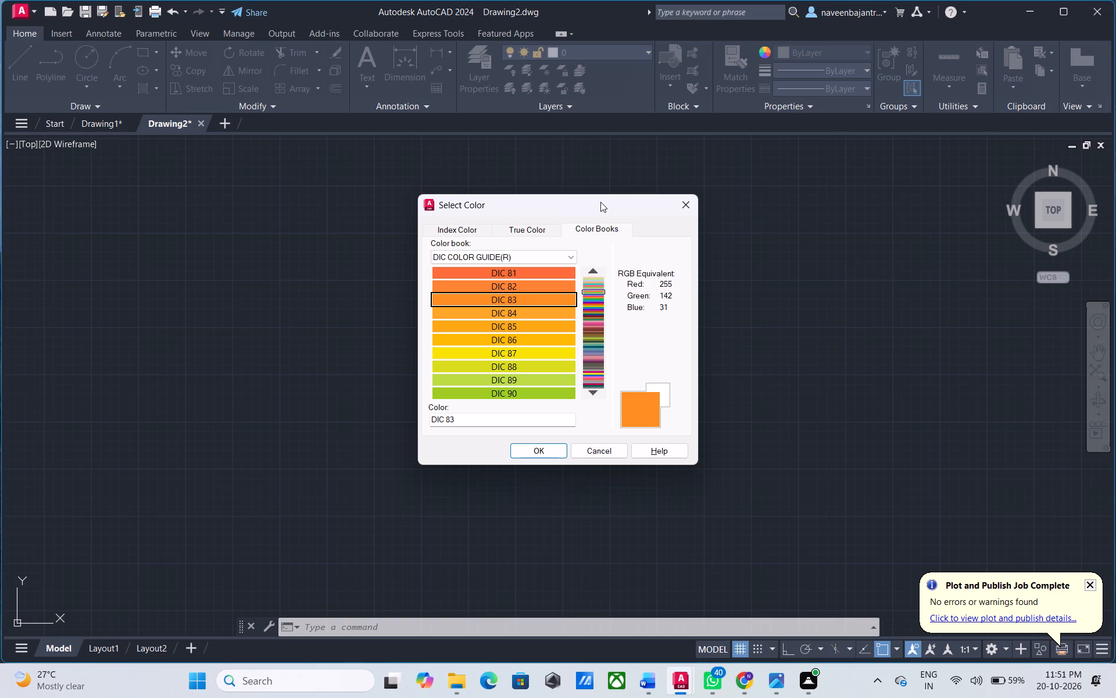
{"action": "key", "text": "Down"}
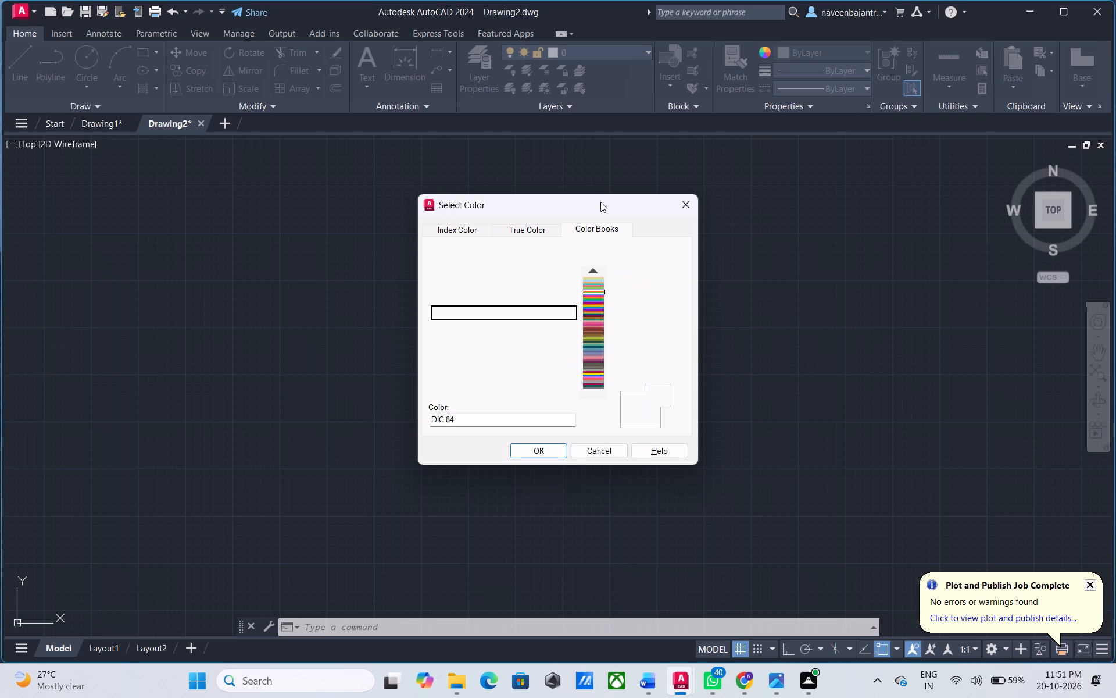
{"action": "key", "text": "Down"}
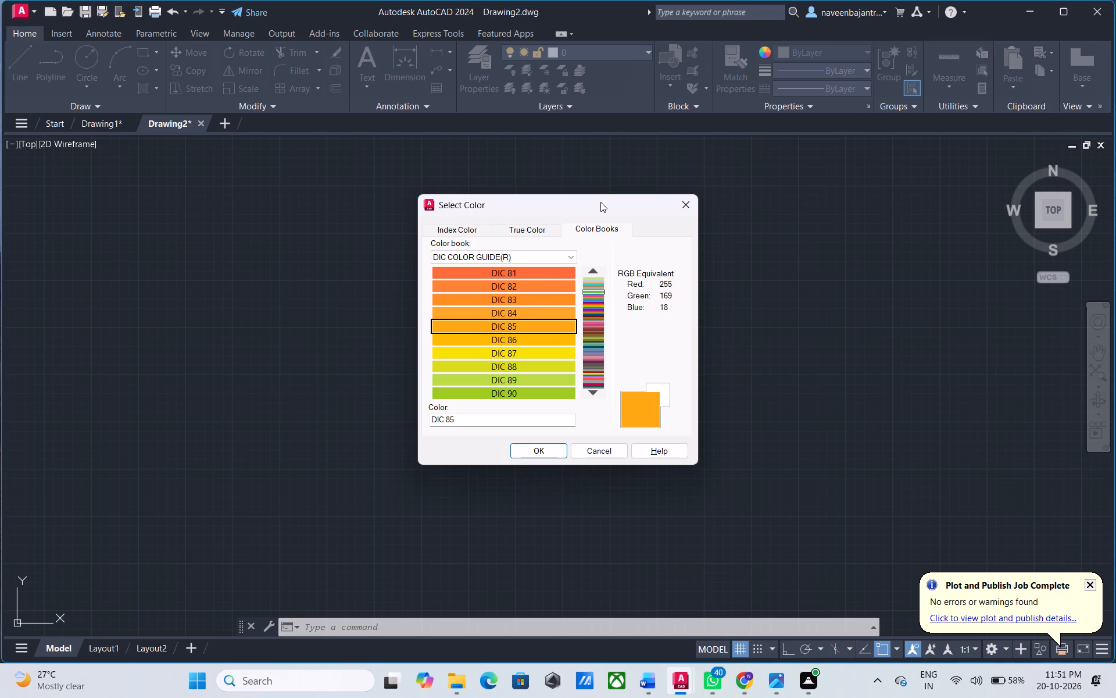
{"action": "key", "text": "Down"}
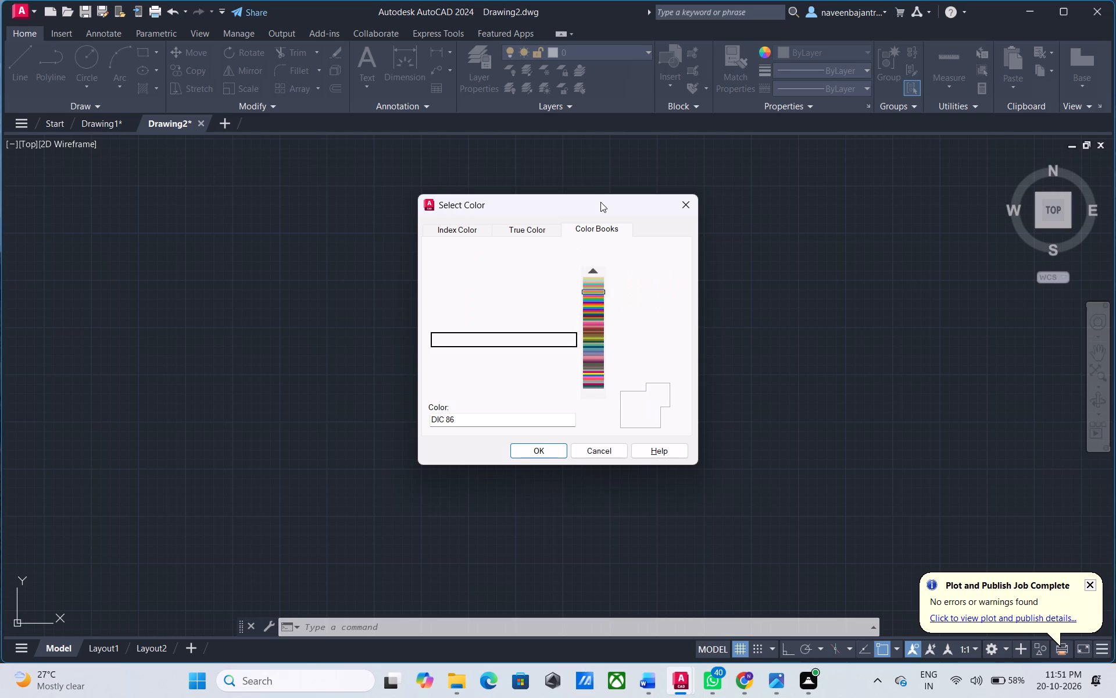
{"action": "key", "text": "Down"}
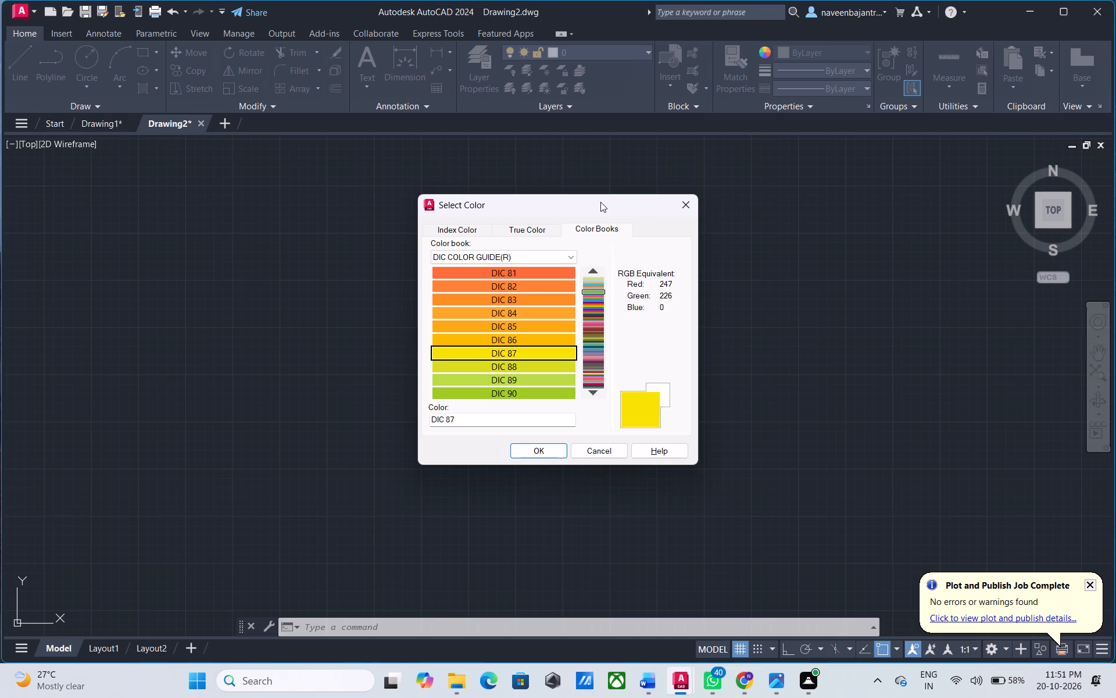
{"action": "key", "text": "Down"}
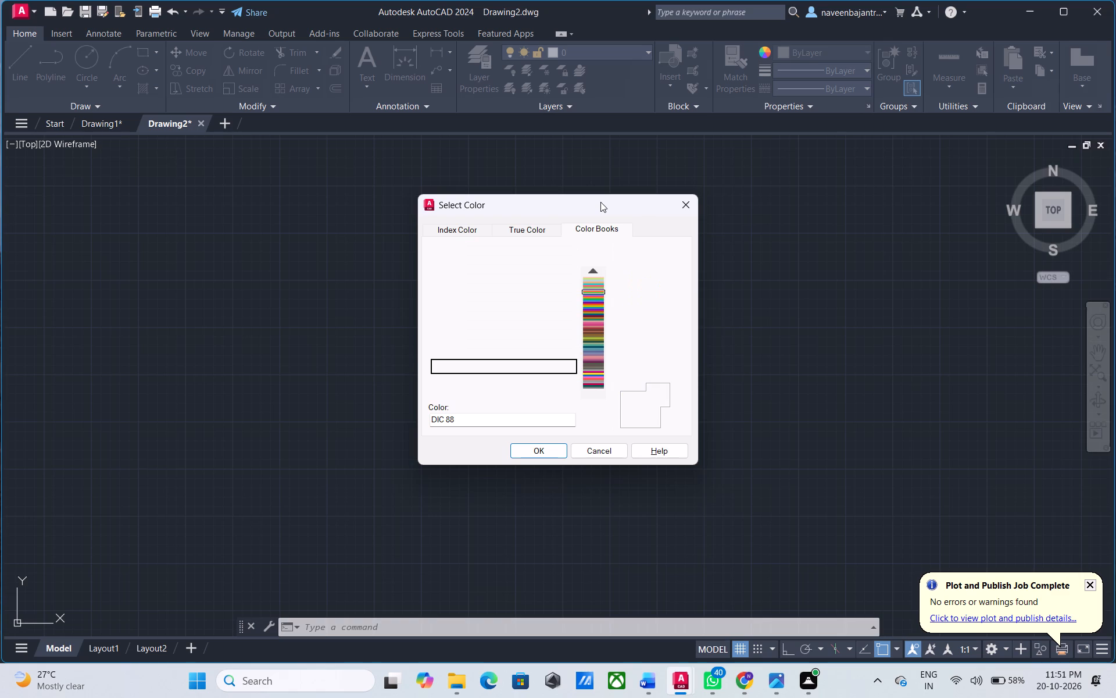
{"action": "key", "text": "Down"}
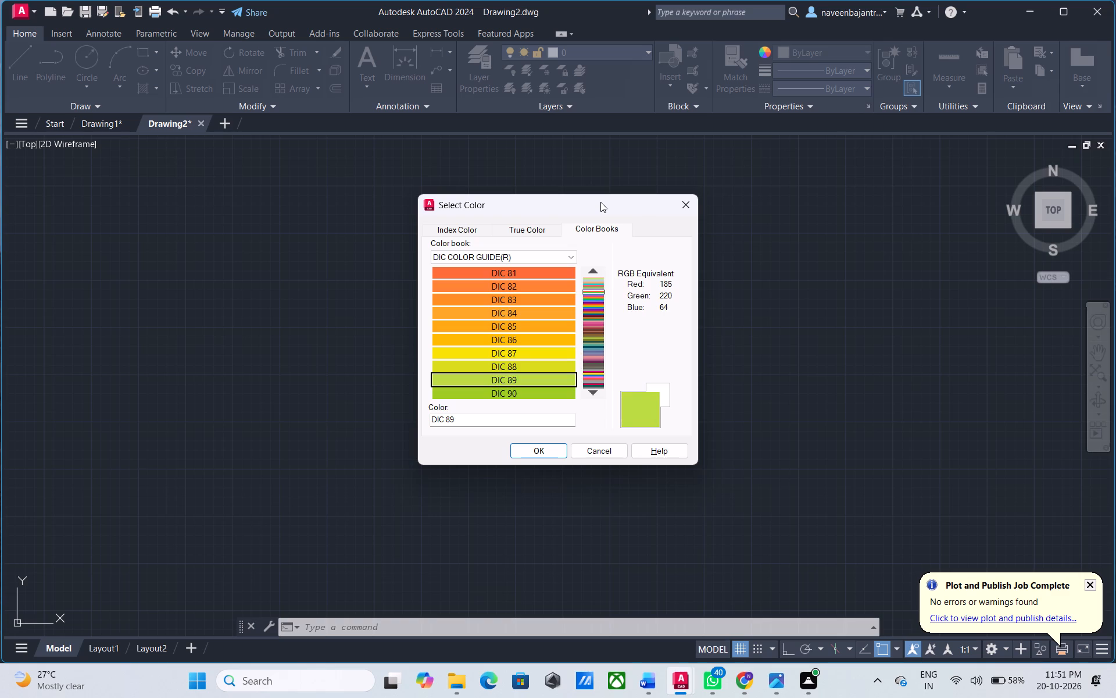
{"action": "key", "text": "Down"}
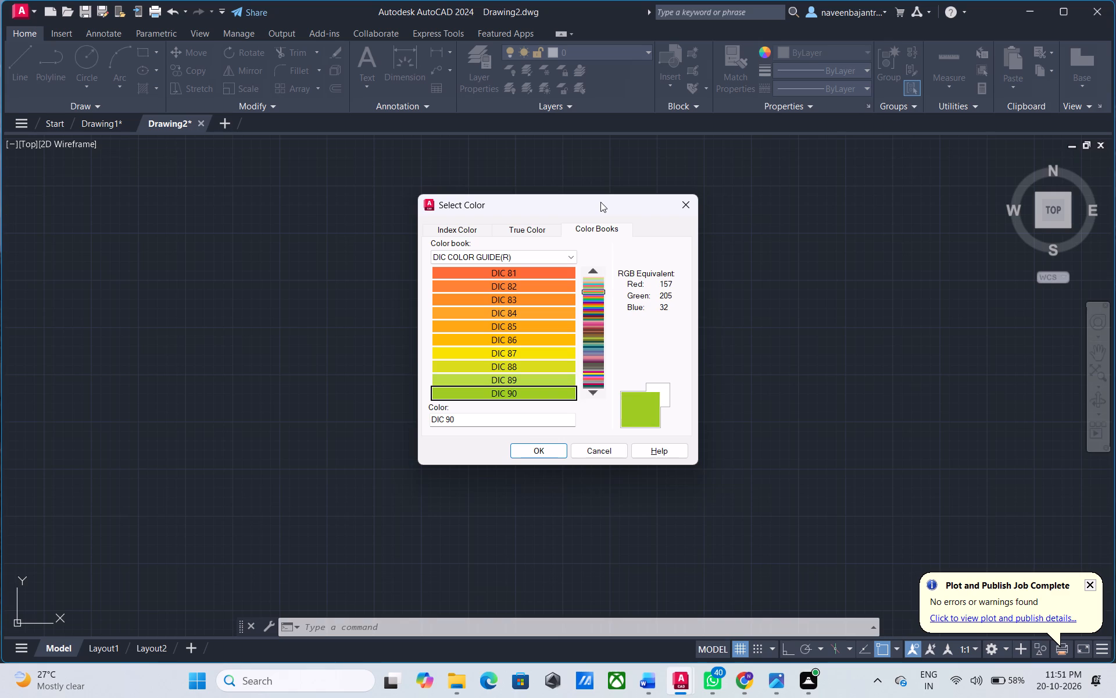
{"action": "key", "text": "Down"}
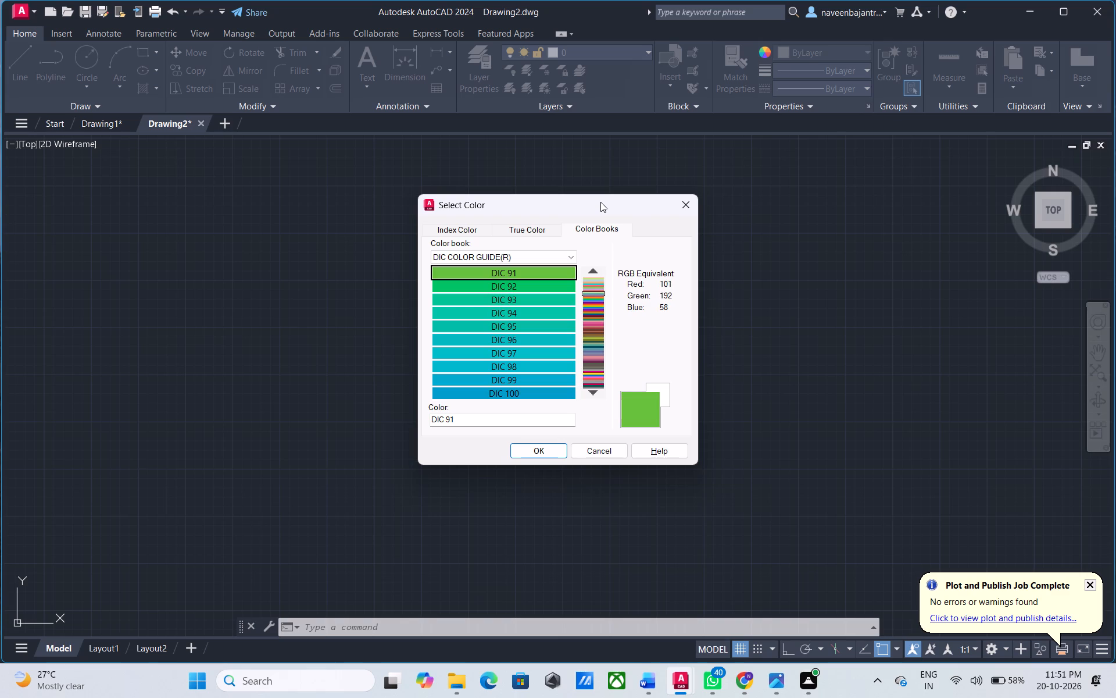
{"action": "key", "text": "Down"}
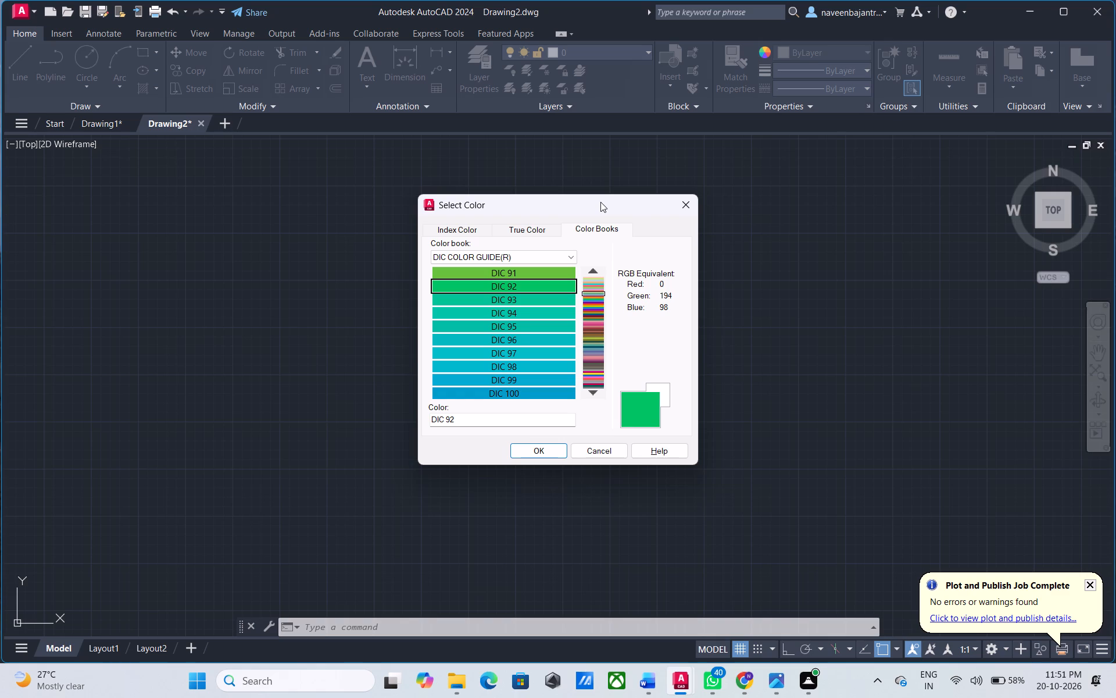
{"action": "key", "text": "Down"}
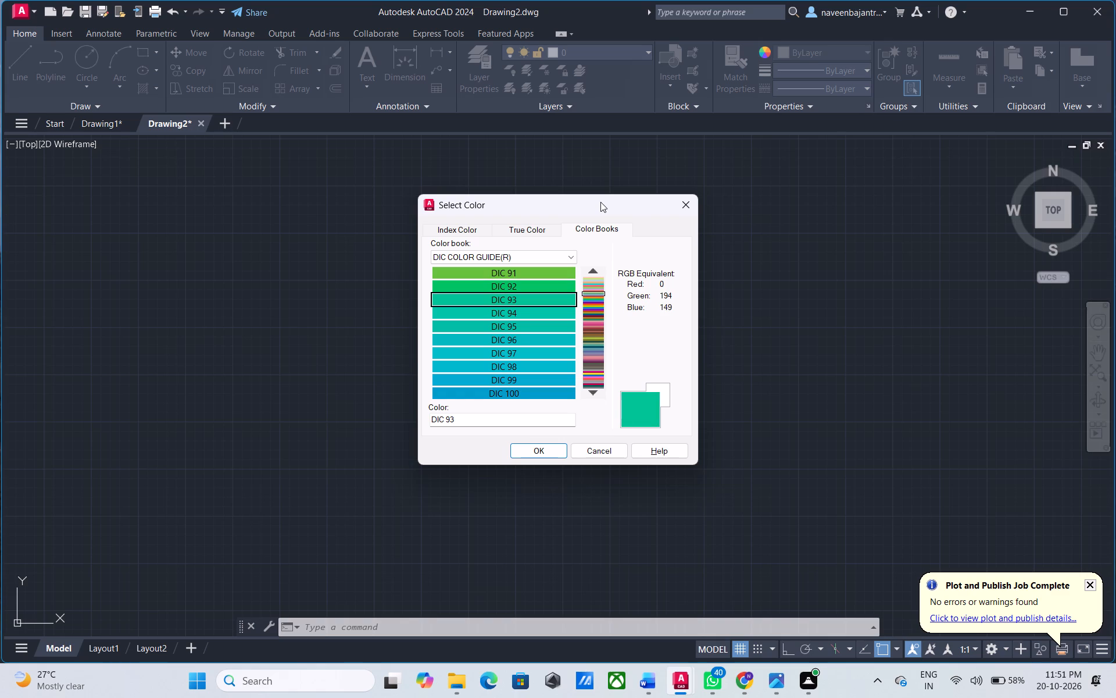
{"action": "key", "text": "Down"}
{"action": "key", "text": "Down"}
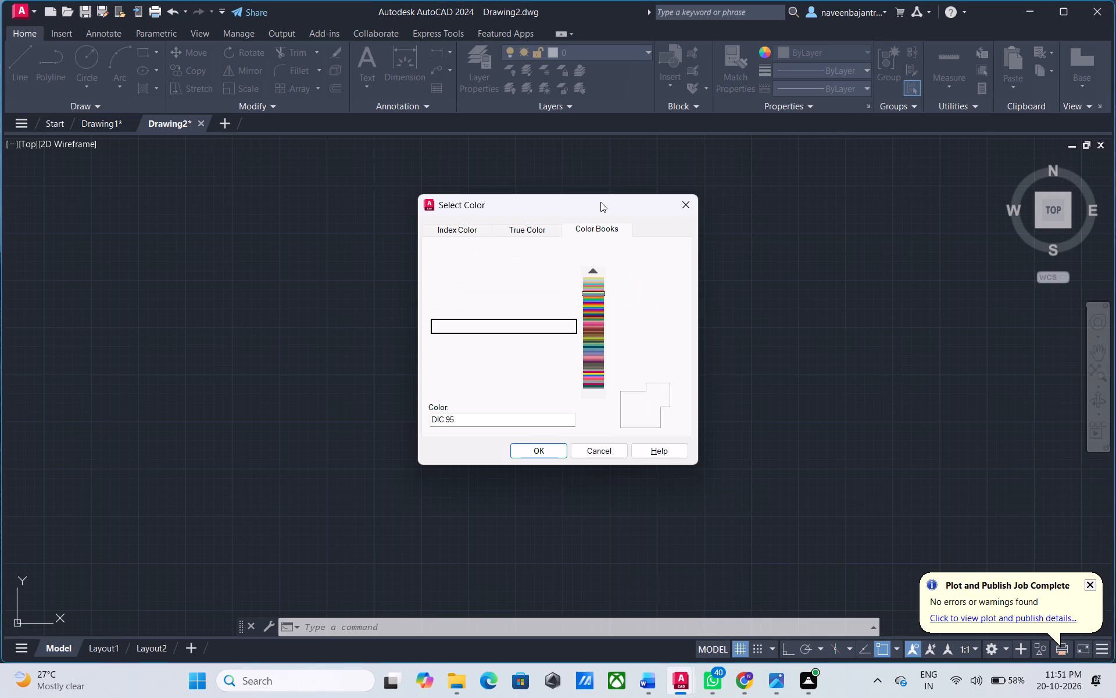
{"action": "key", "text": "Down"}
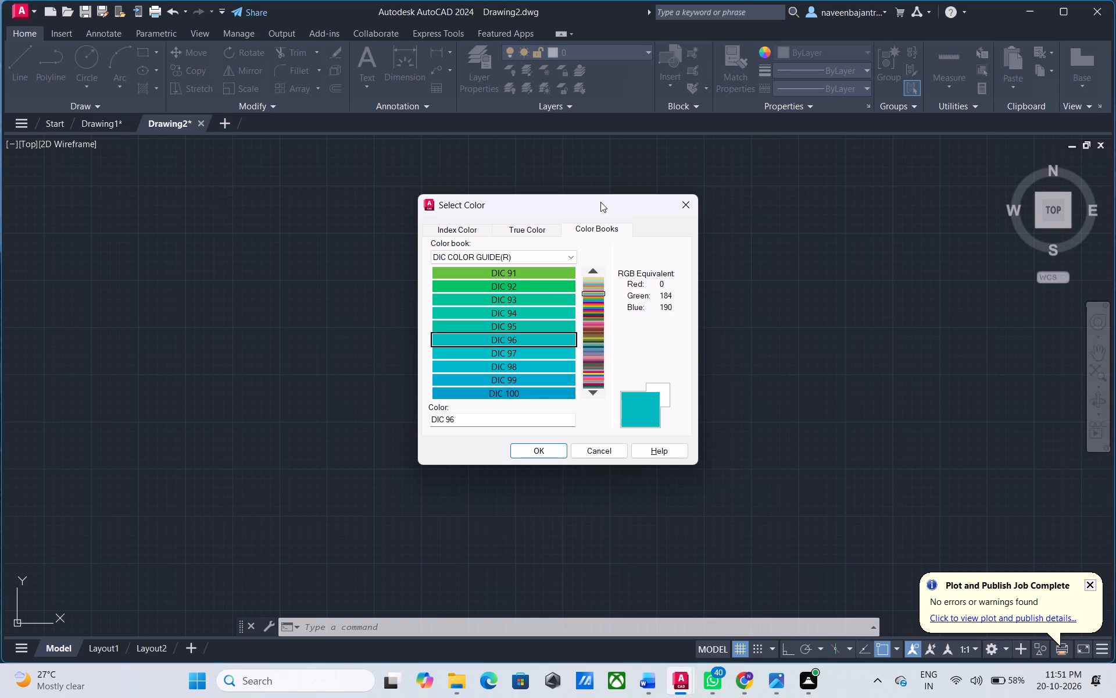
{"action": "key", "text": "Down"}
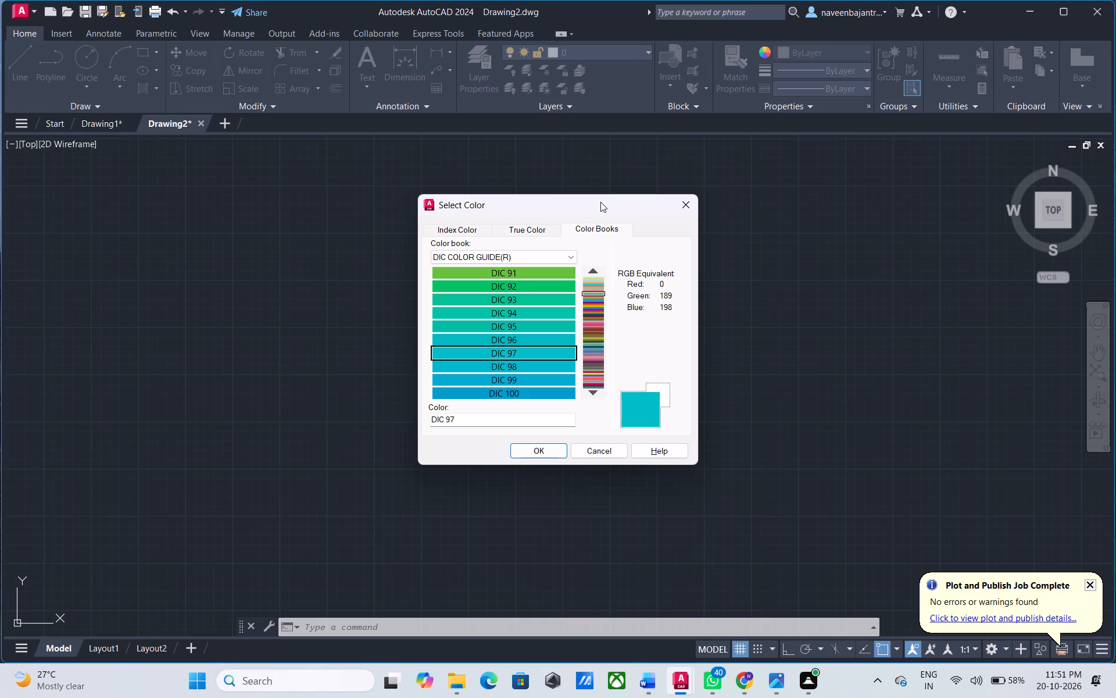
{"action": "key", "text": "Down"}
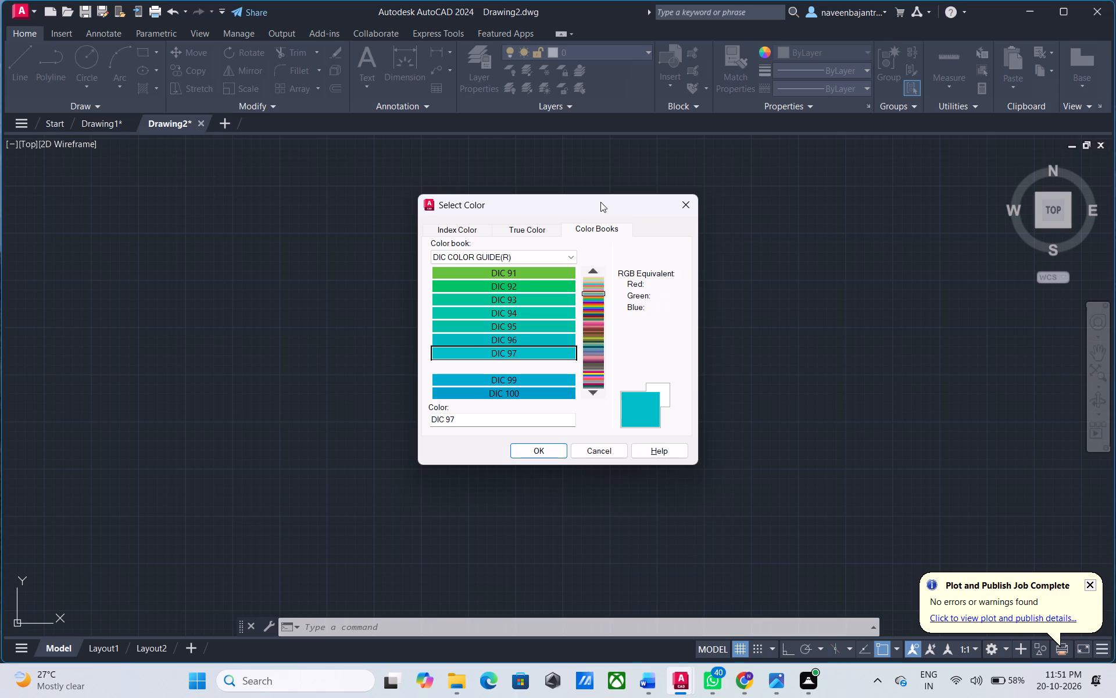
{"action": "key", "text": "Down"}
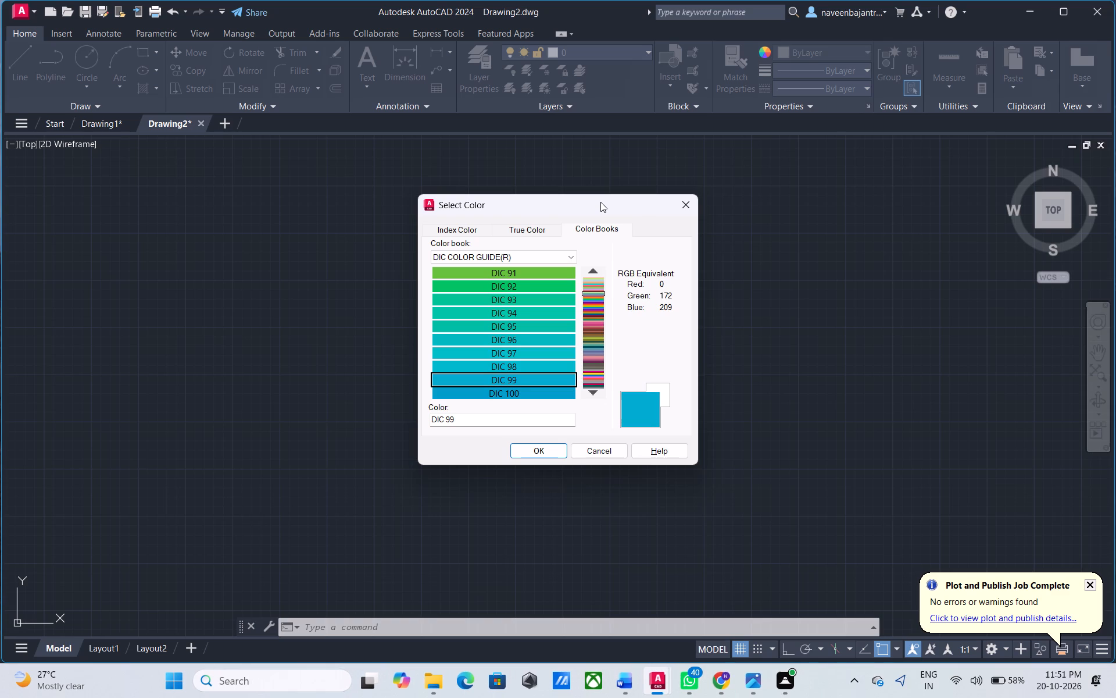
{"action": "key", "text": "Down"}
{"action": "key", "text": "Down"}
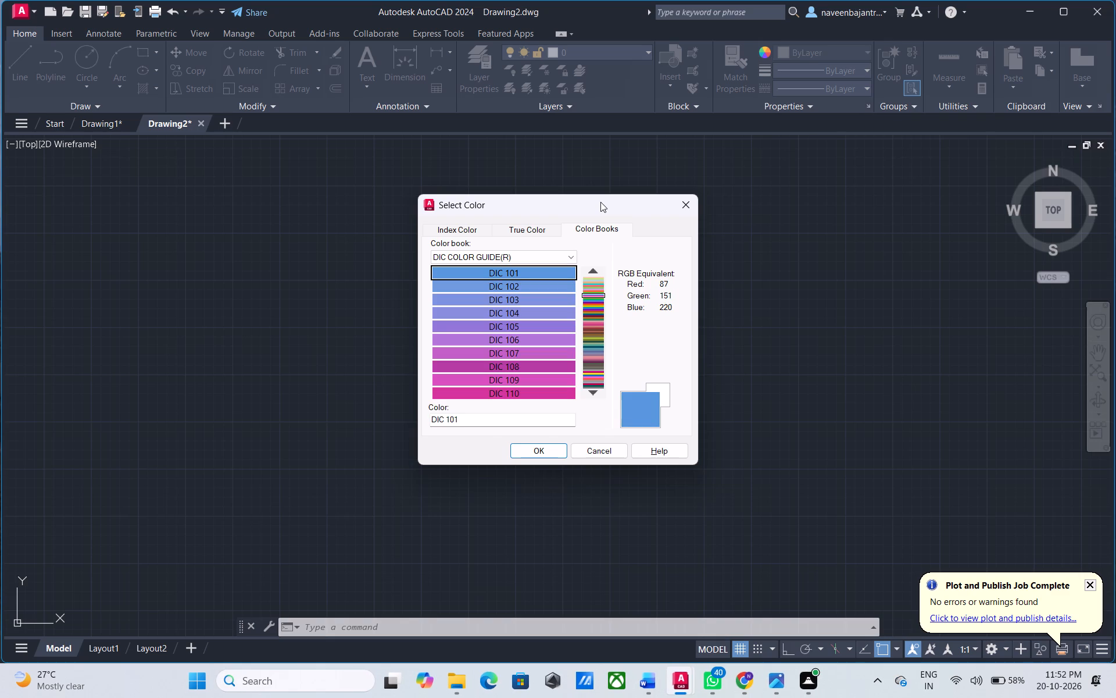
{"action": "key", "text": "Down"}
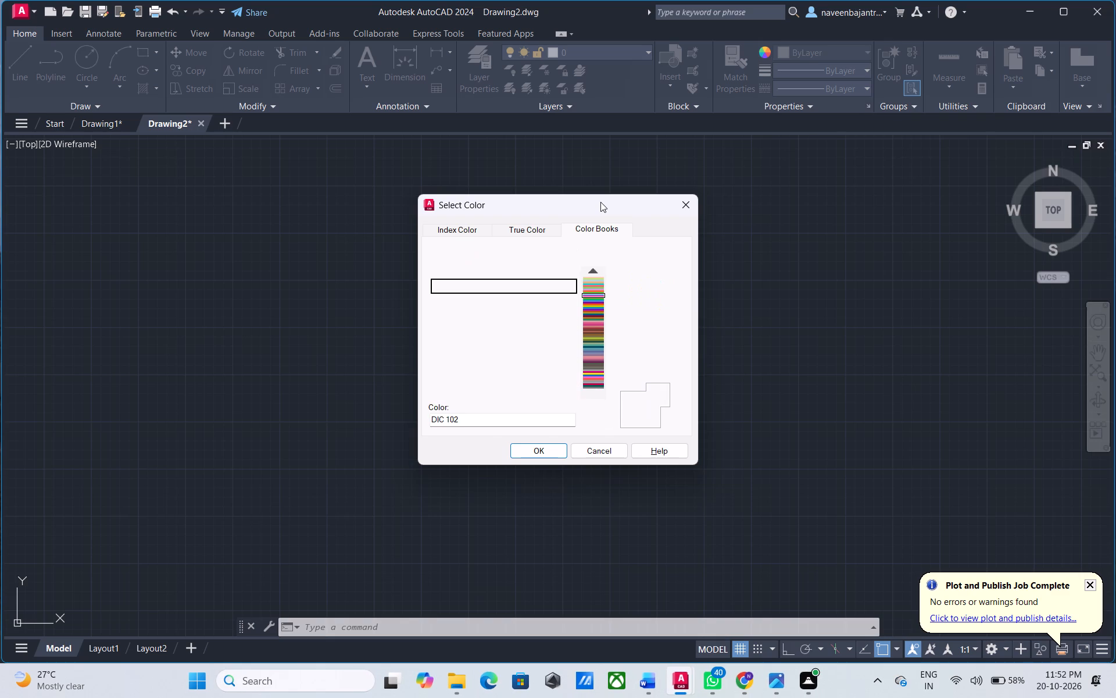
{"action": "key", "text": "Down"}
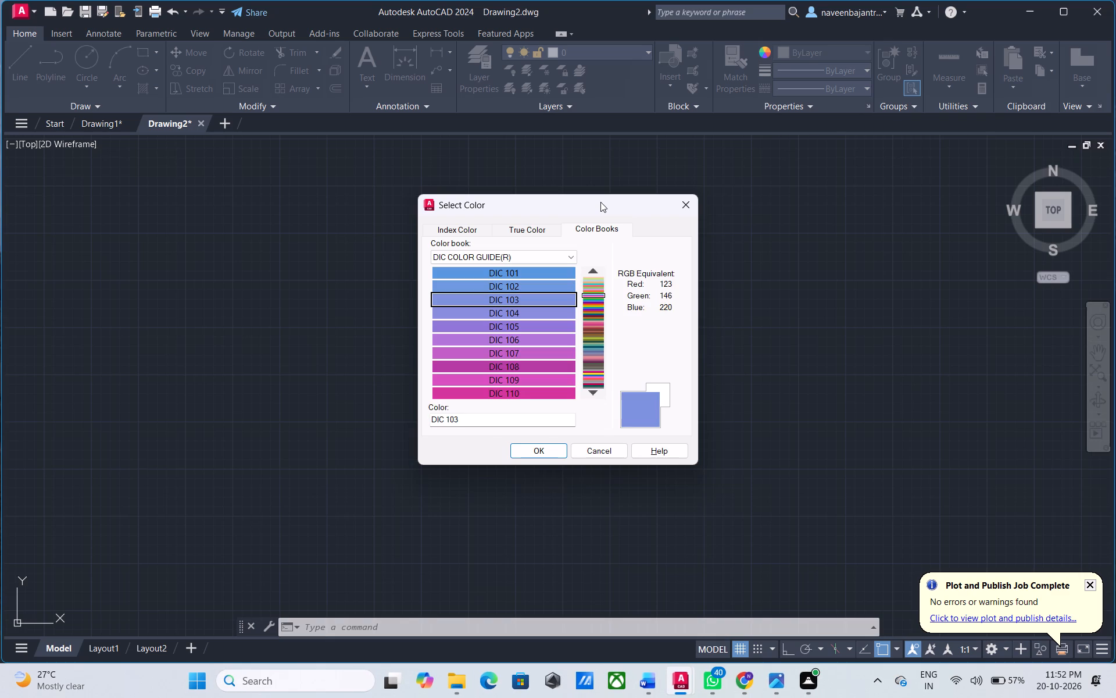
{"action": "key", "text": "Down"}
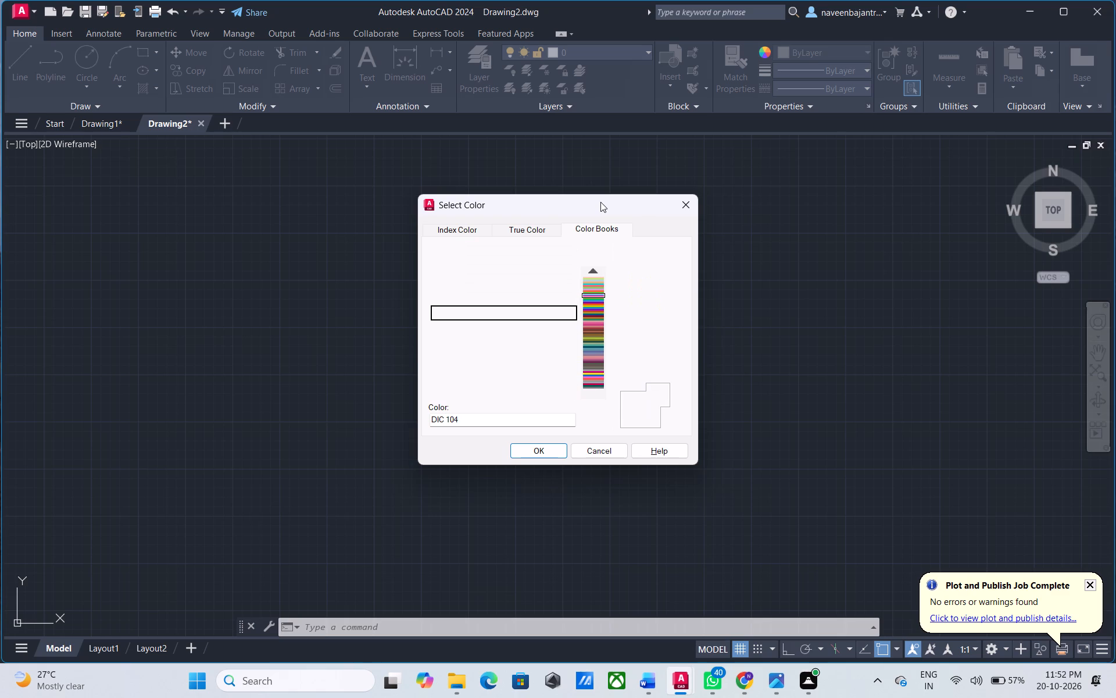
Examine the DIC COLOR GUIDE(R) color book swatches one by one from DIC 105 to DIC 139 for the current object colour.
{"action": "key", "text": "Down"}
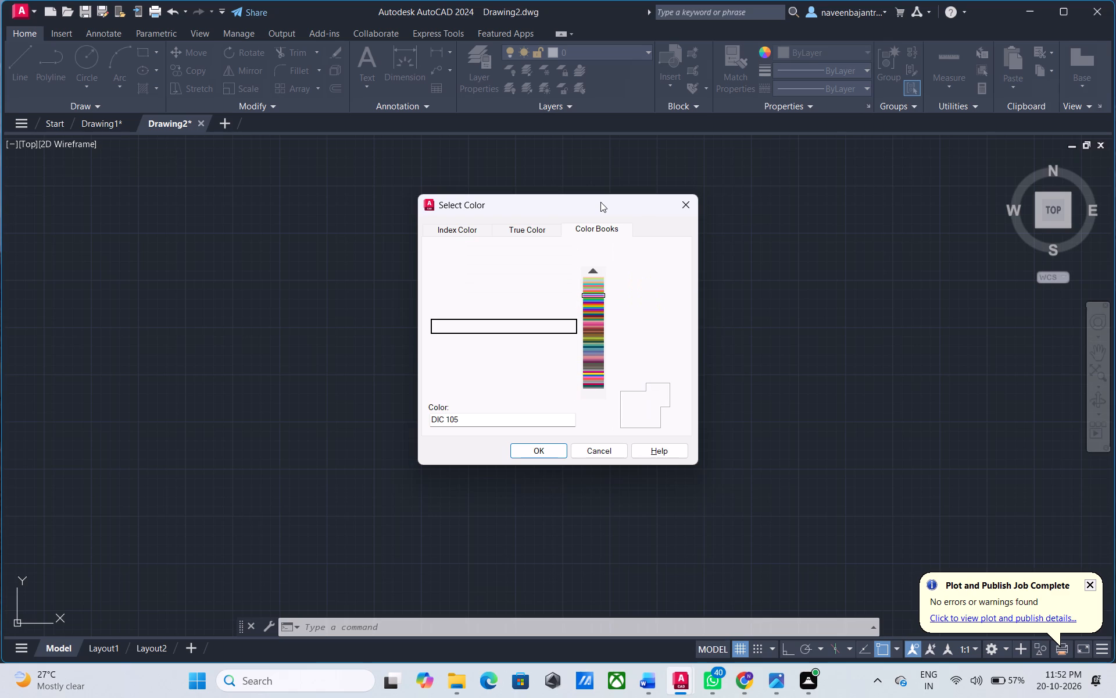
{"action": "key", "text": "Down"}
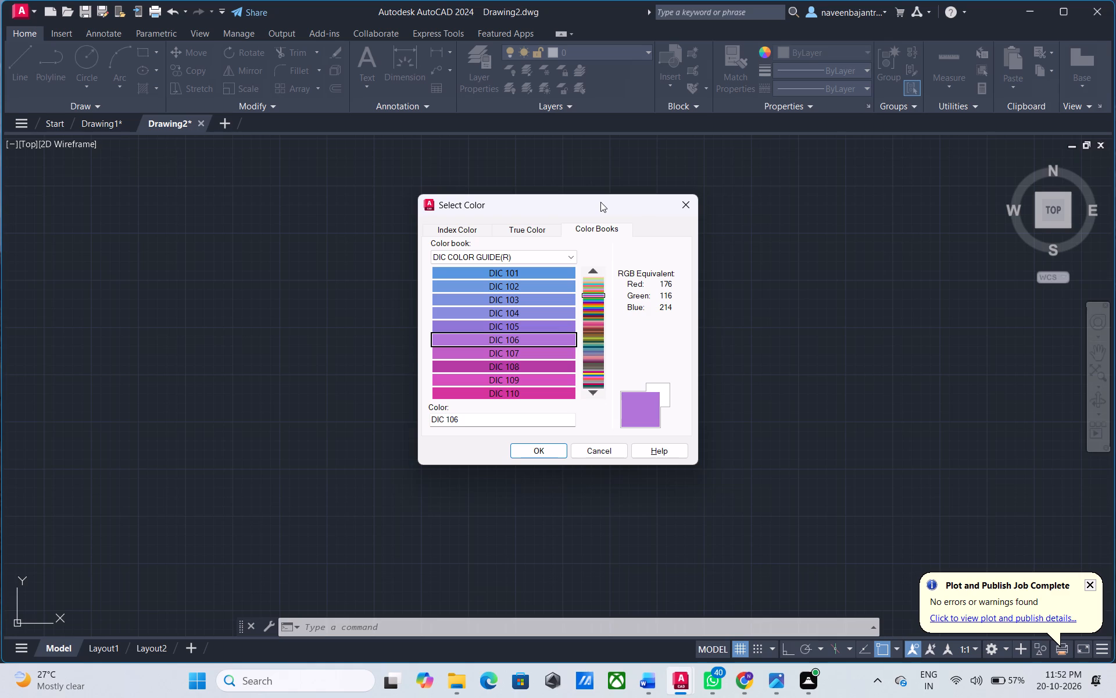
{"action": "key", "text": "Down"}
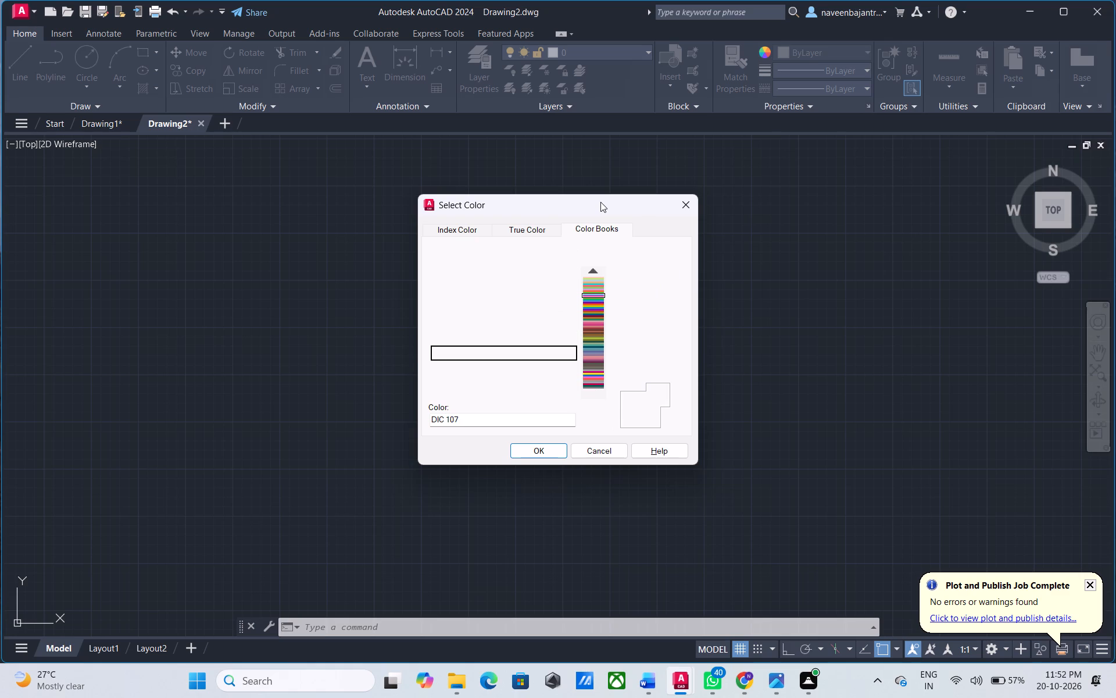
{"action": "key", "text": "Down"}
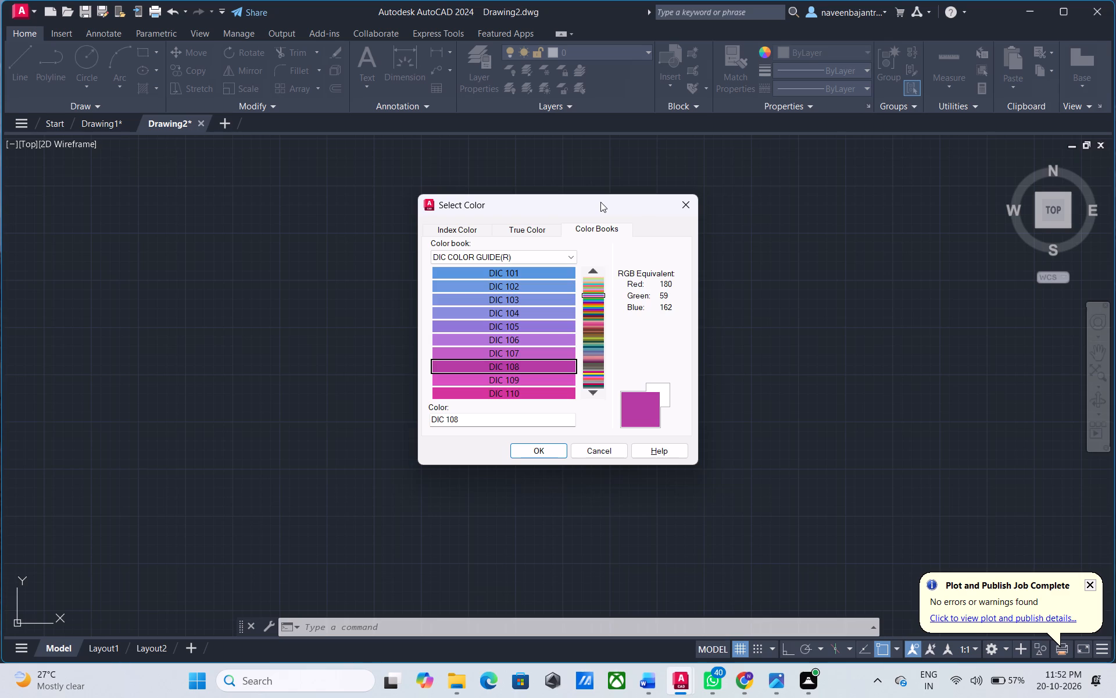
{"action": "key", "text": "Down"}
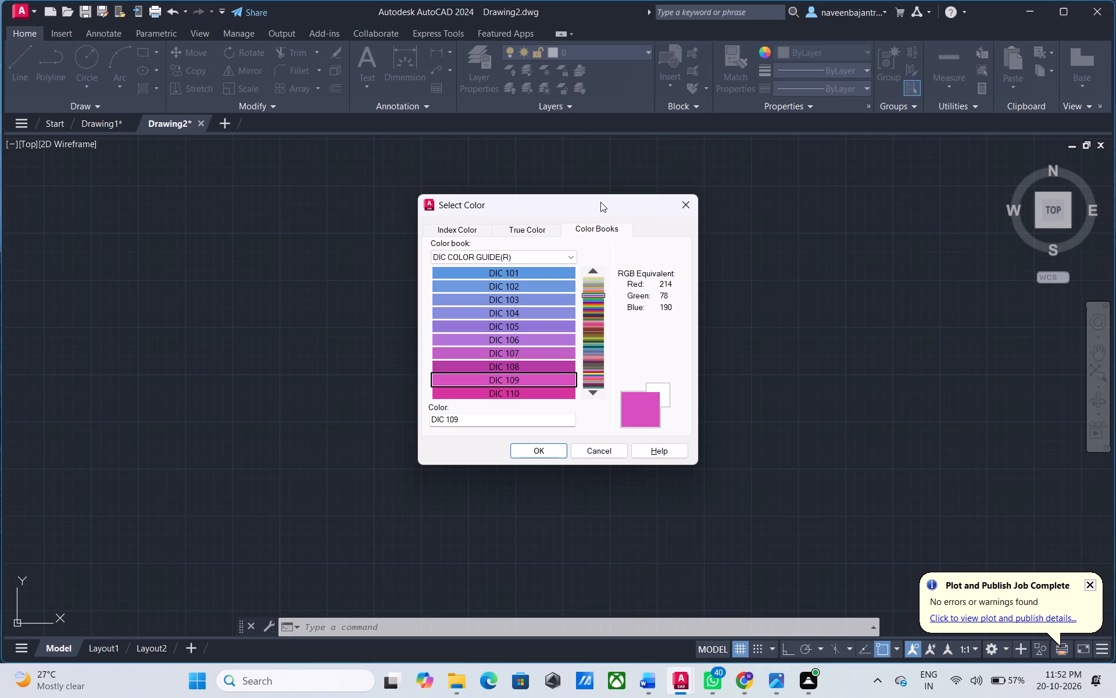
{"action": "key", "text": "Down"}
{"action": "key", "text": "Down"}
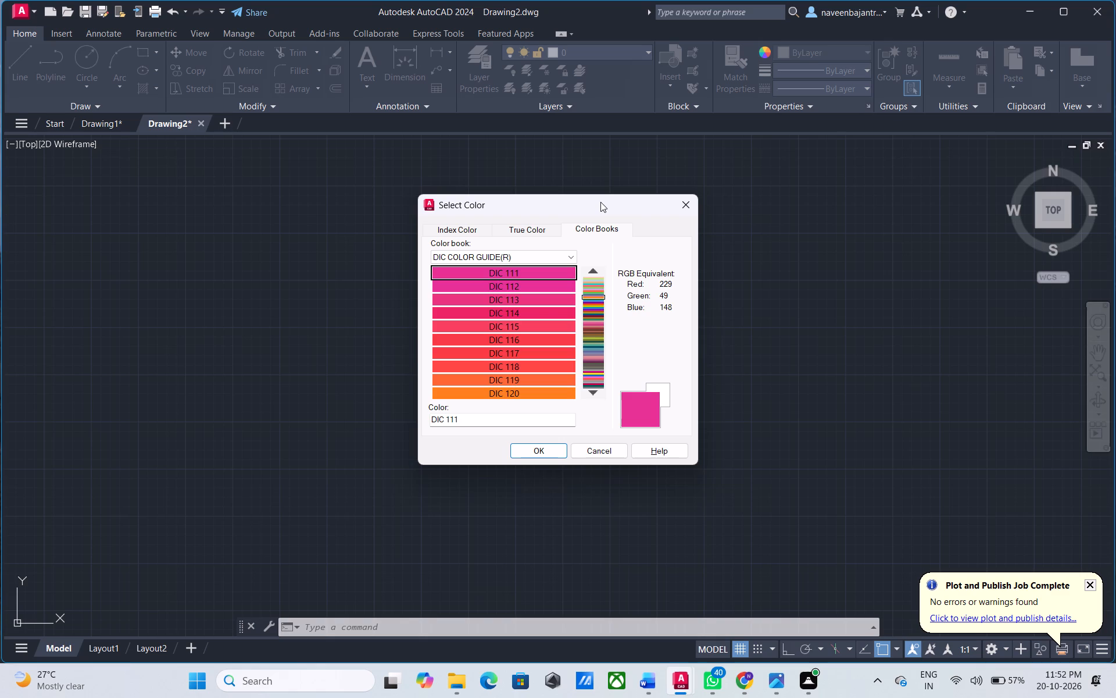
{"action": "key", "text": "Down"}
{"action": "key", "text": "Down"}
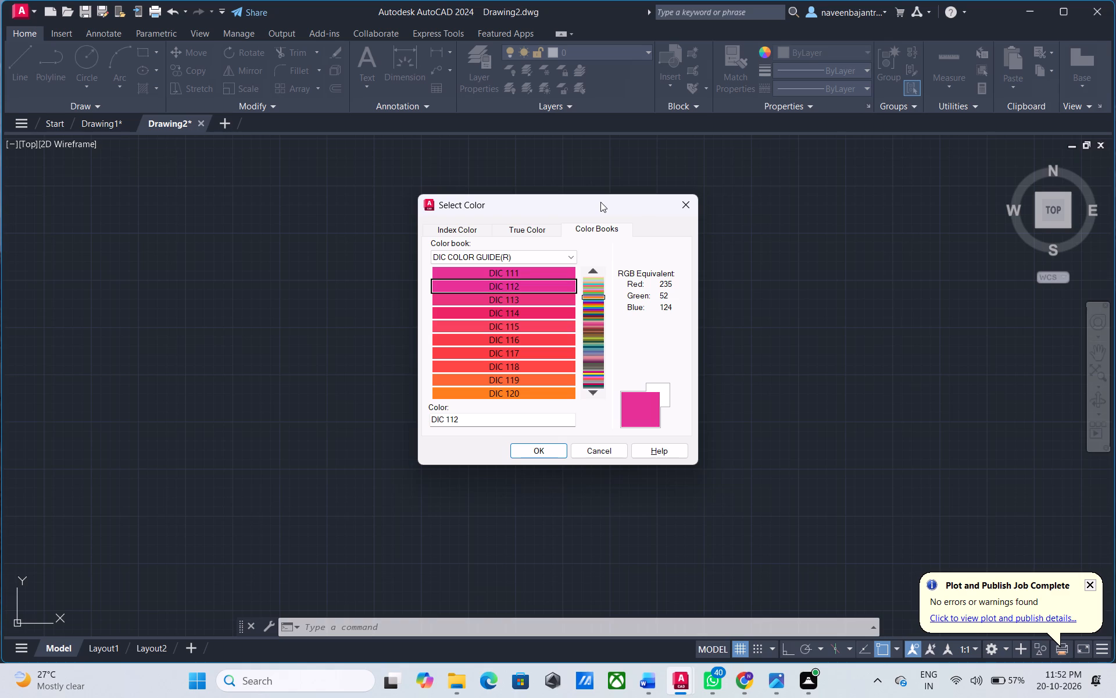
{"action": "key", "text": "Down"}
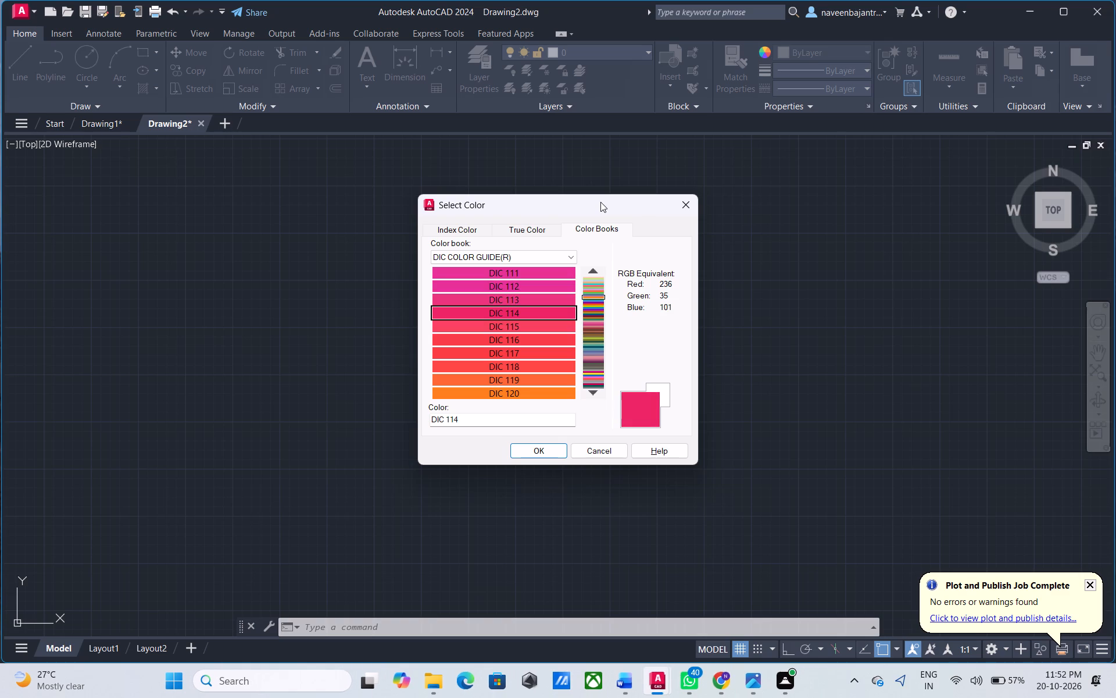
{"action": "key", "text": "Down"}
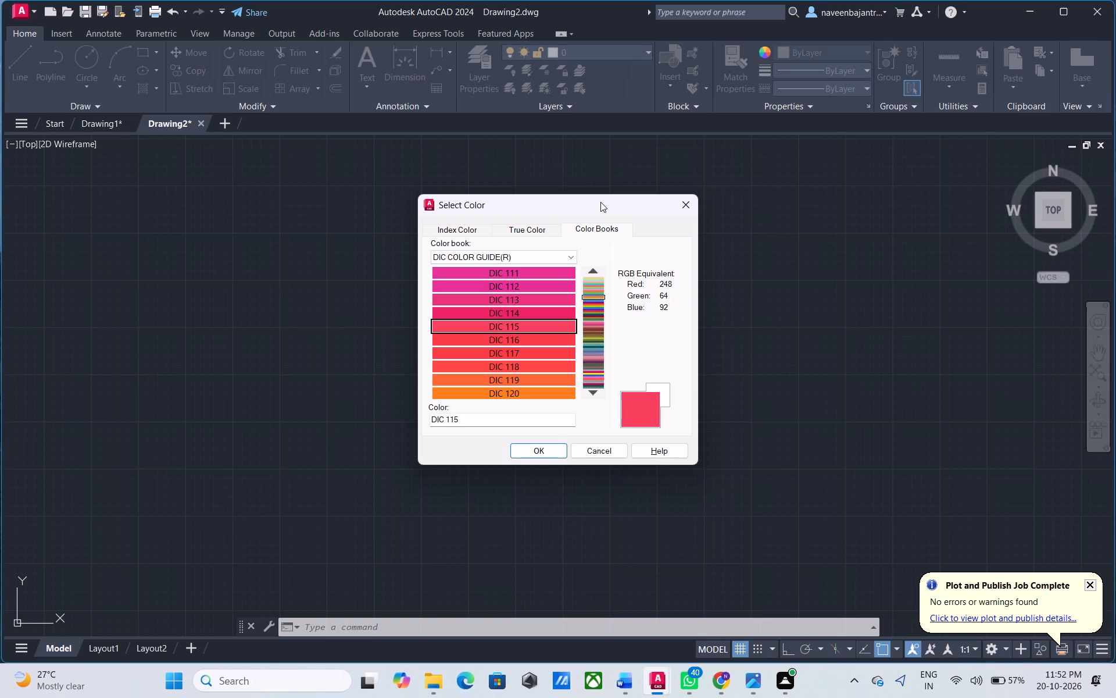
{"action": "key", "text": "Down"}
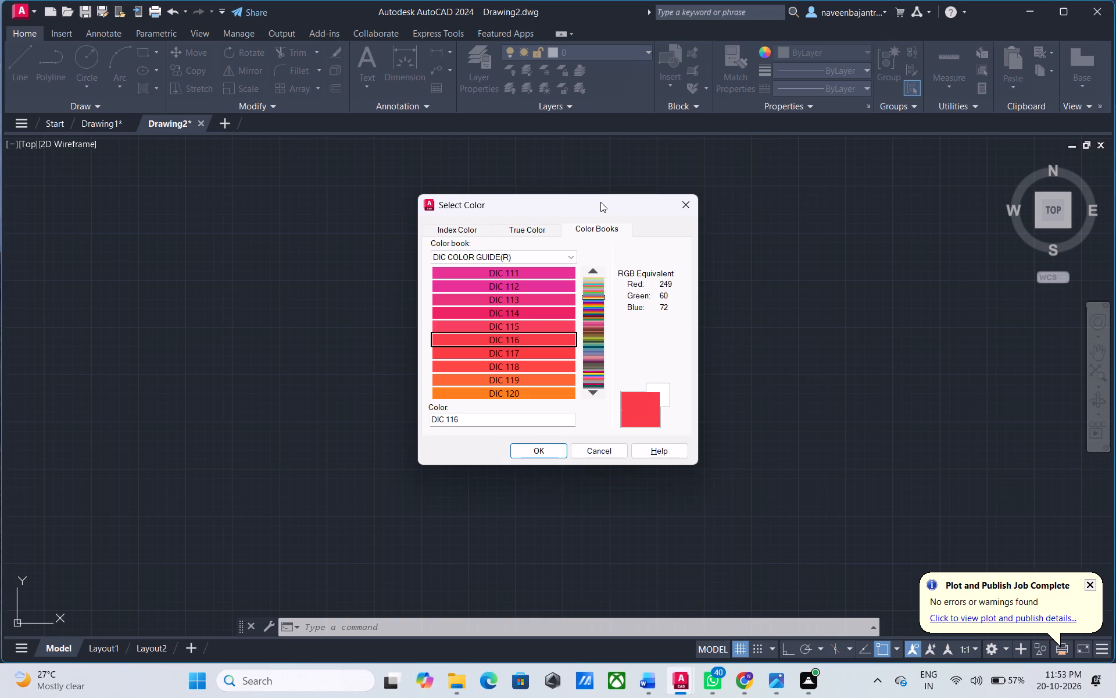
{"action": "key", "text": "Down"}
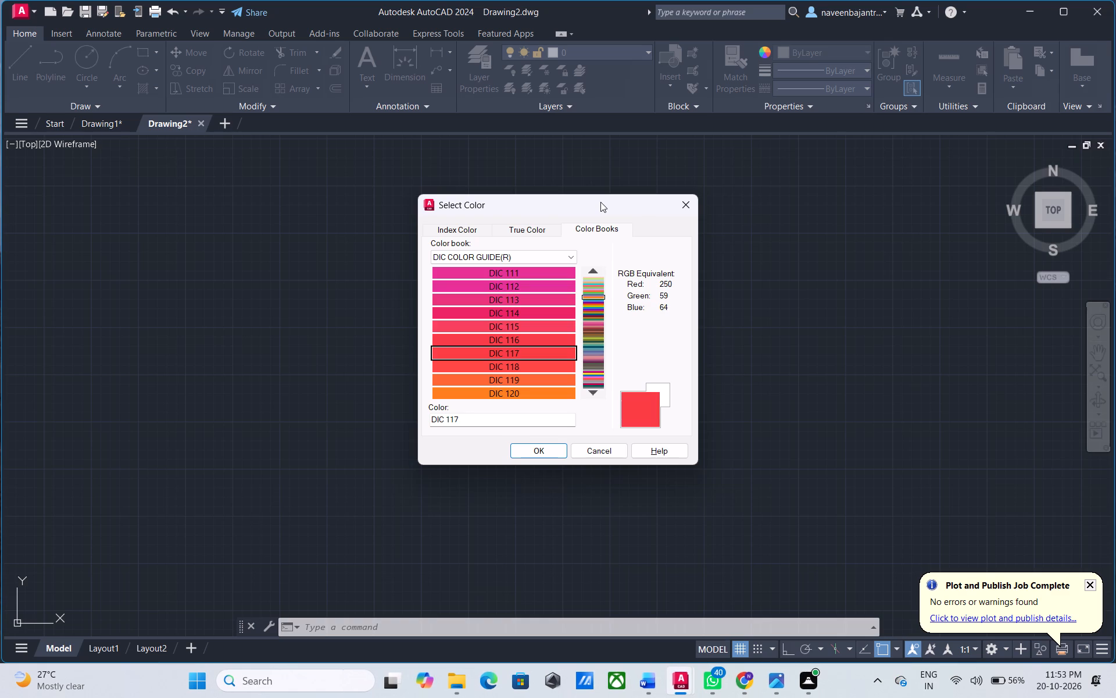
{"action": "key", "text": "Down"}
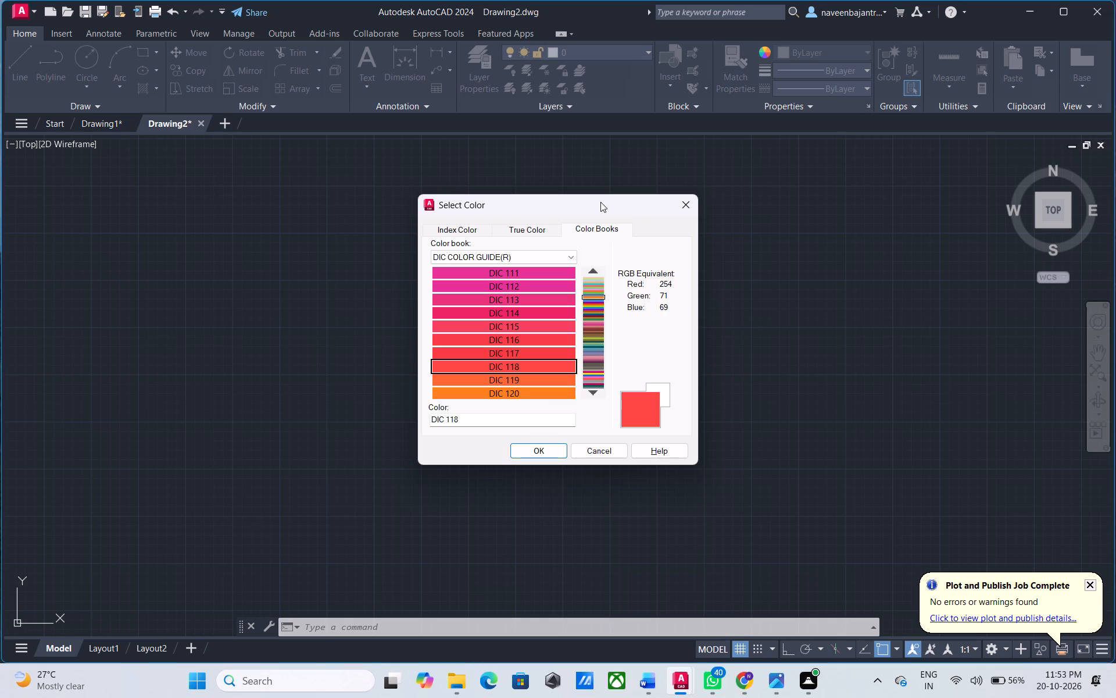
{"action": "key", "text": "Down"}
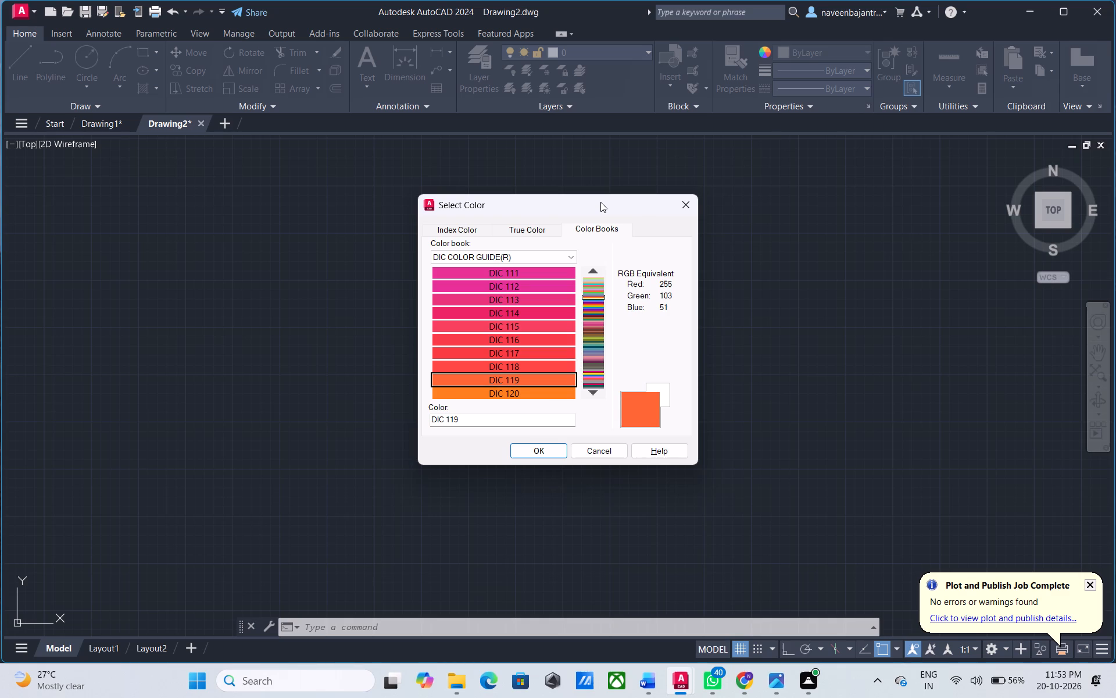
{"action": "key", "text": "Down"}
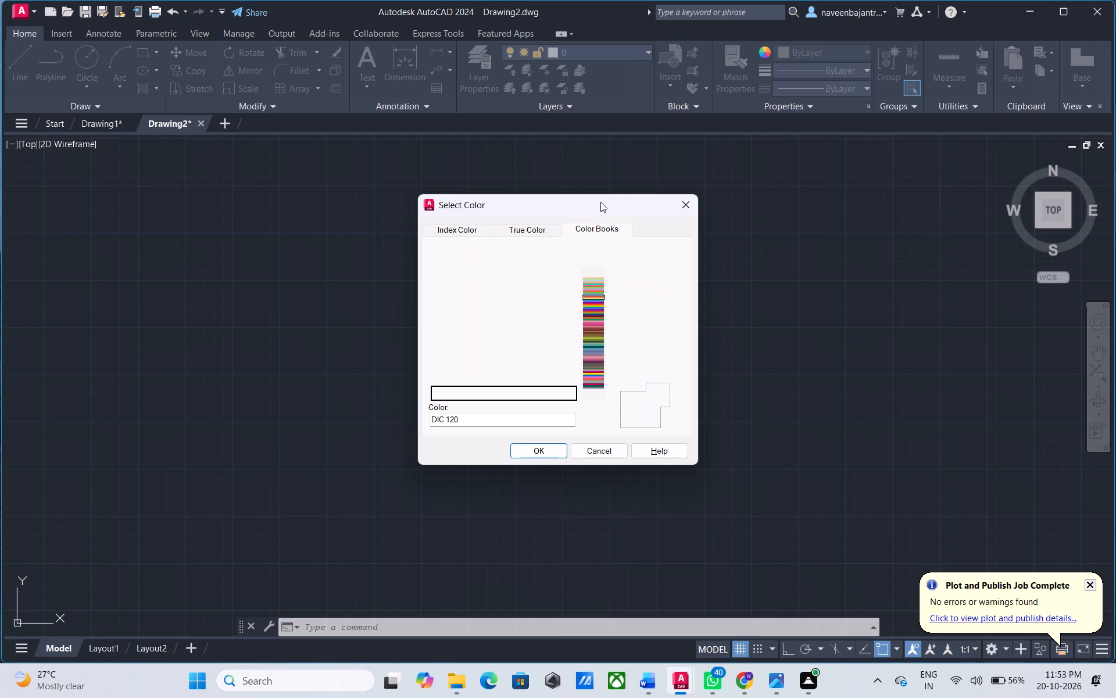
{"action": "key", "text": "Down"}
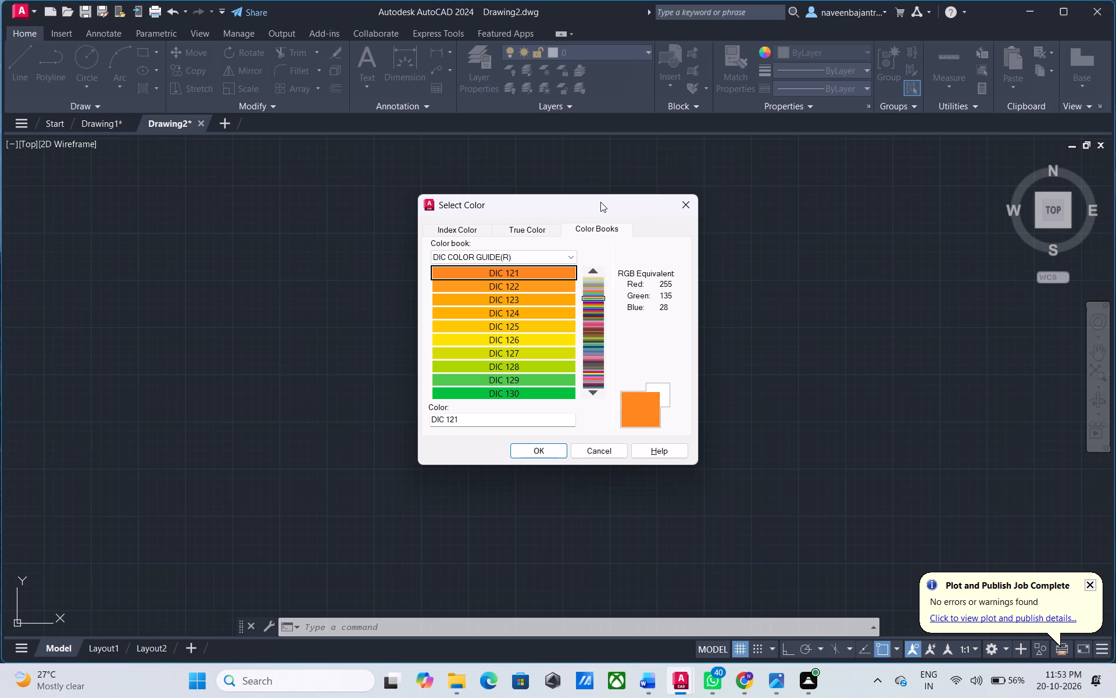
{"action": "key", "text": "Down"}
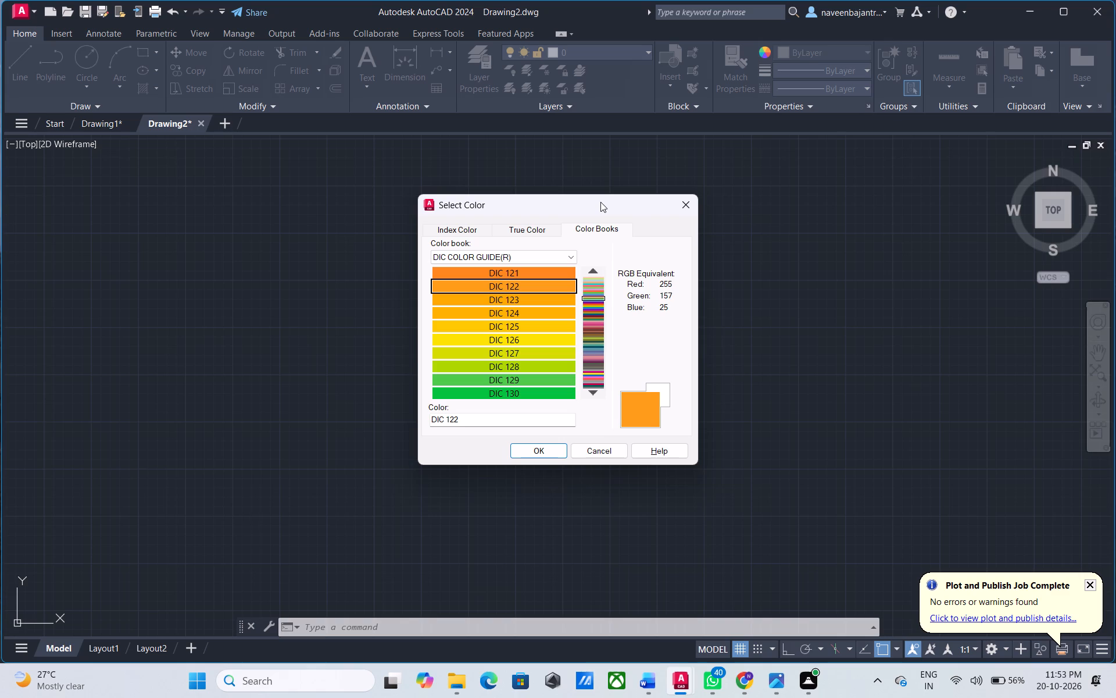
{"action": "key", "text": "Down"}
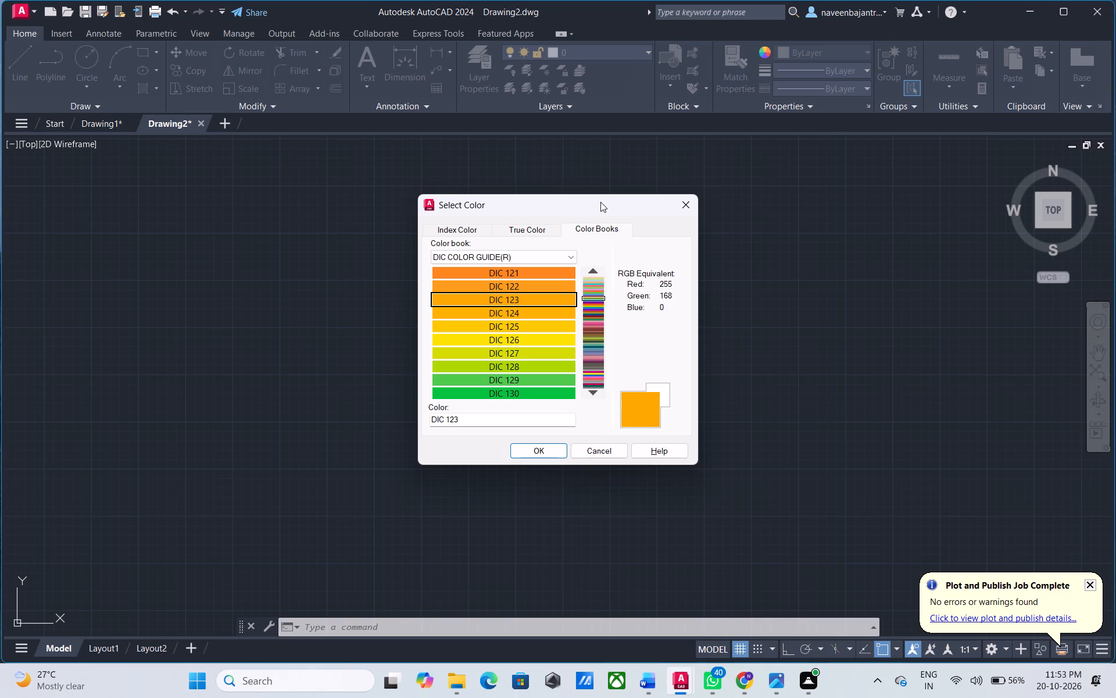
{"action": "key", "text": "Down"}
{"action": "key", "text": "Down"}
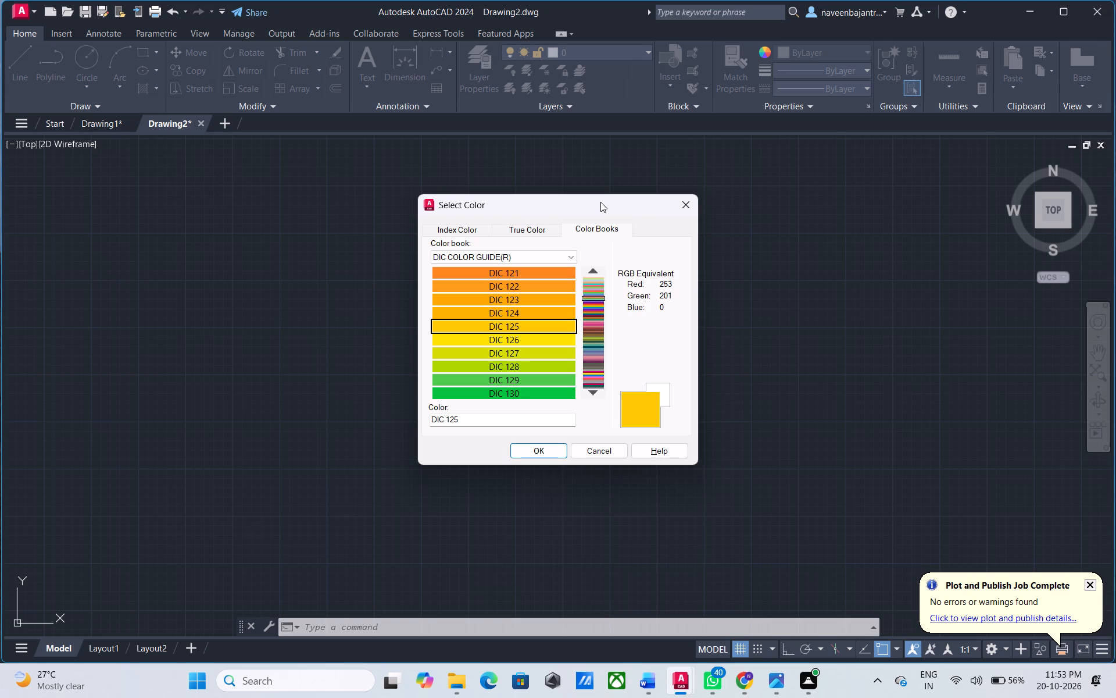
{"action": "key", "text": "Down"}
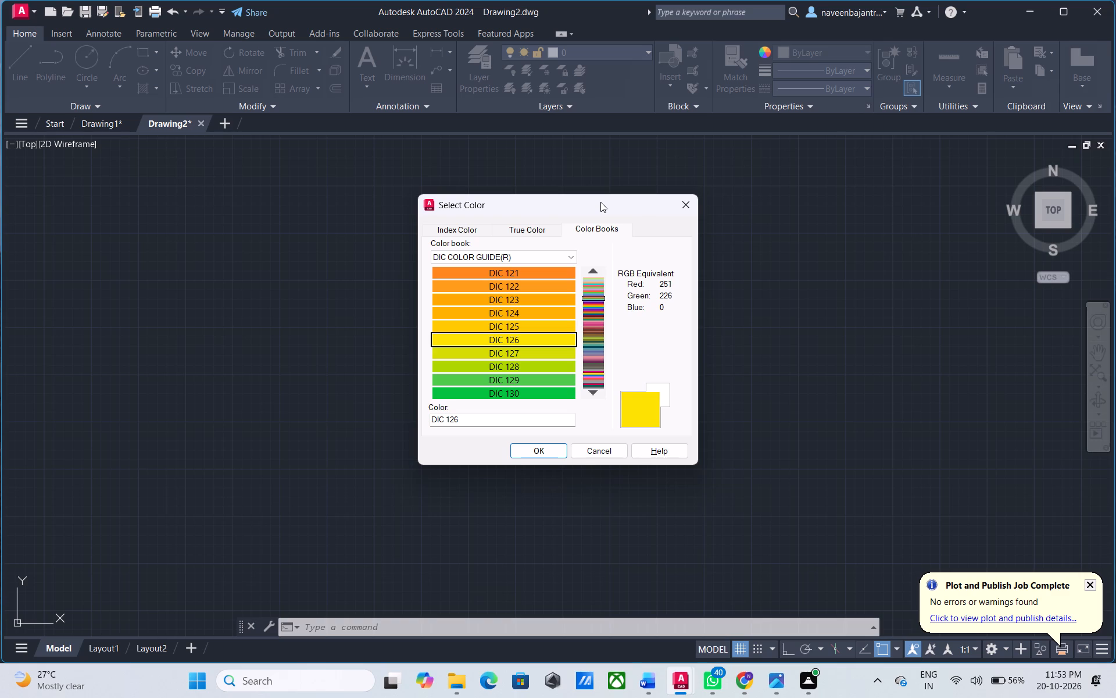
{"action": "key", "text": "Down"}
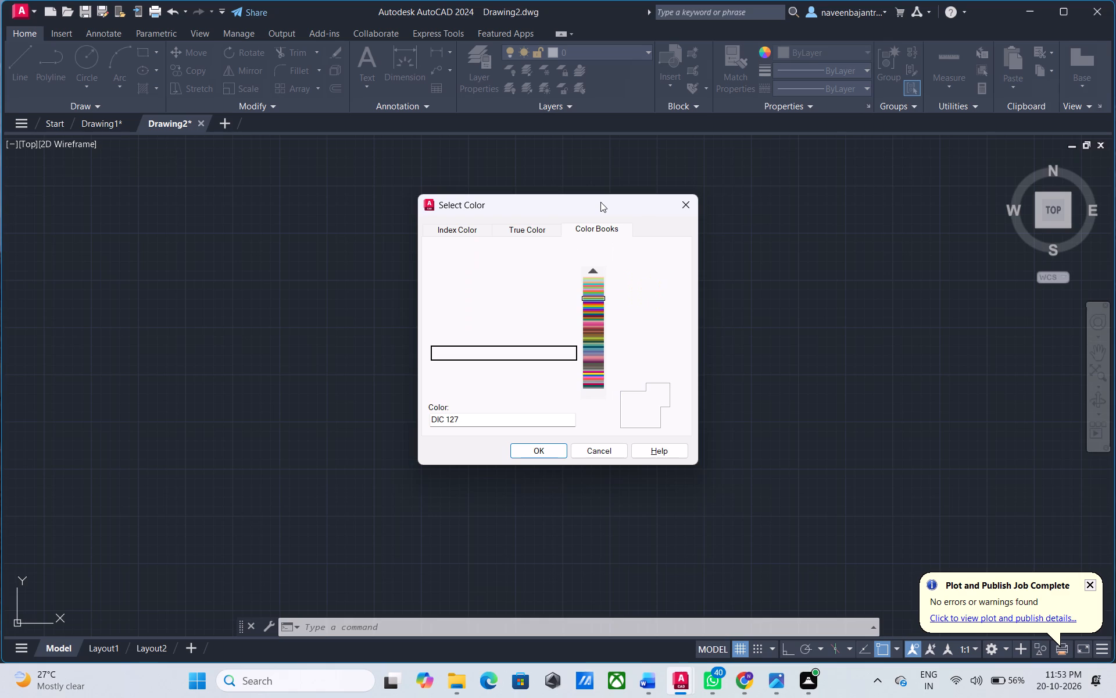
{"action": "key", "text": "Down"}
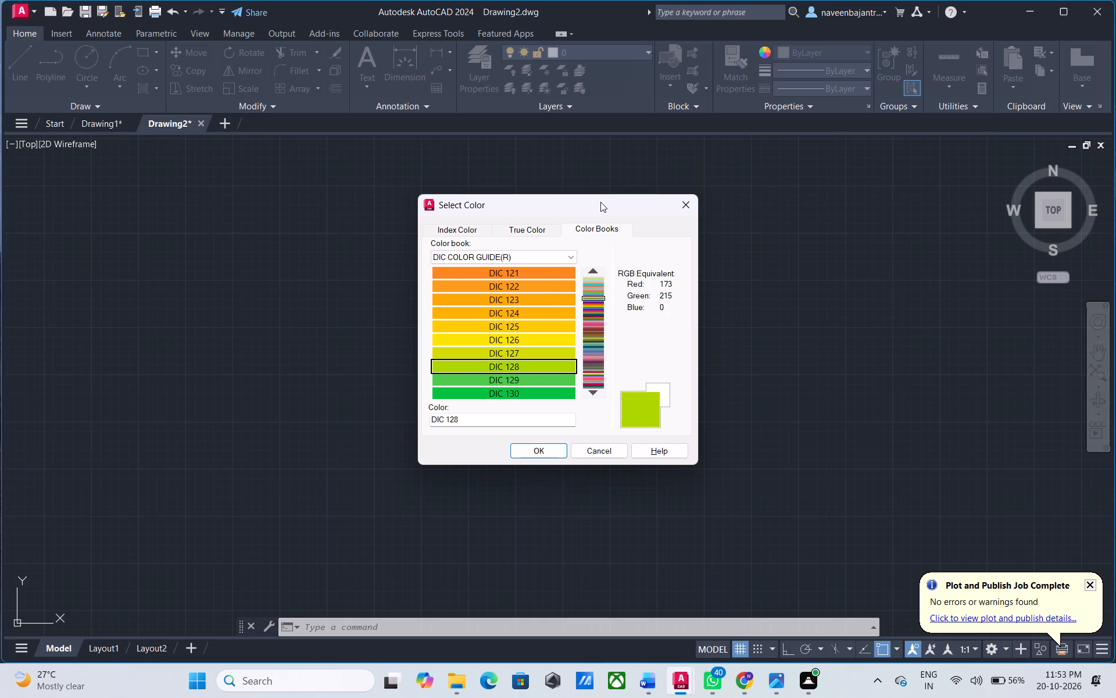
{"action": "key", "text": "Down"}
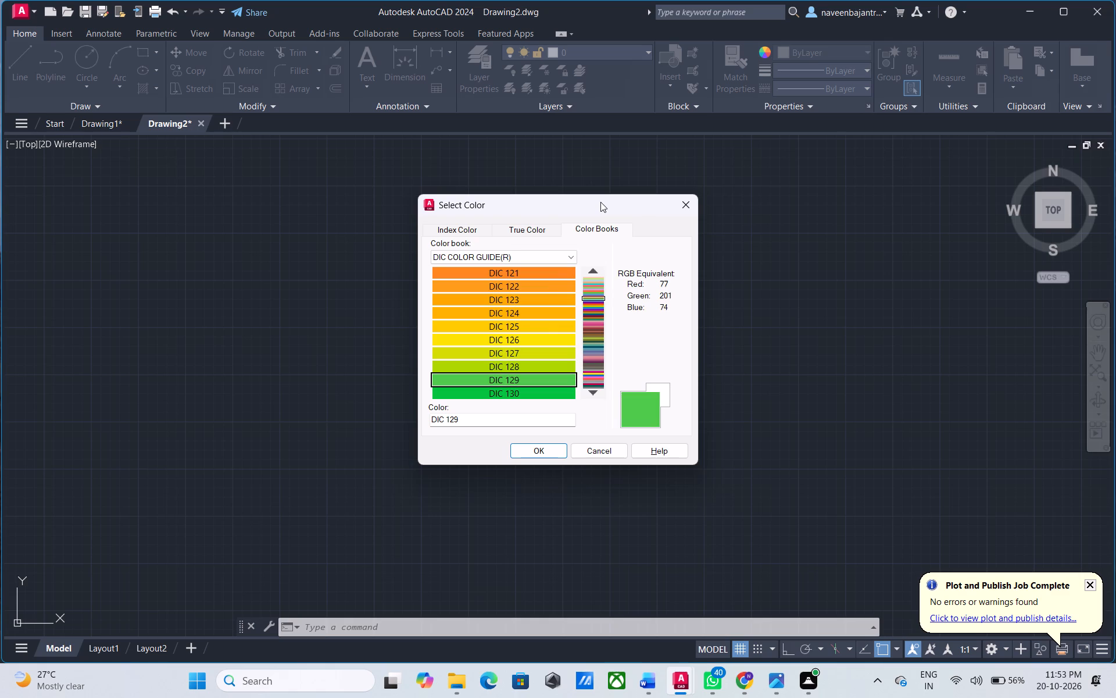
{"action": "key", "text": "Down"}
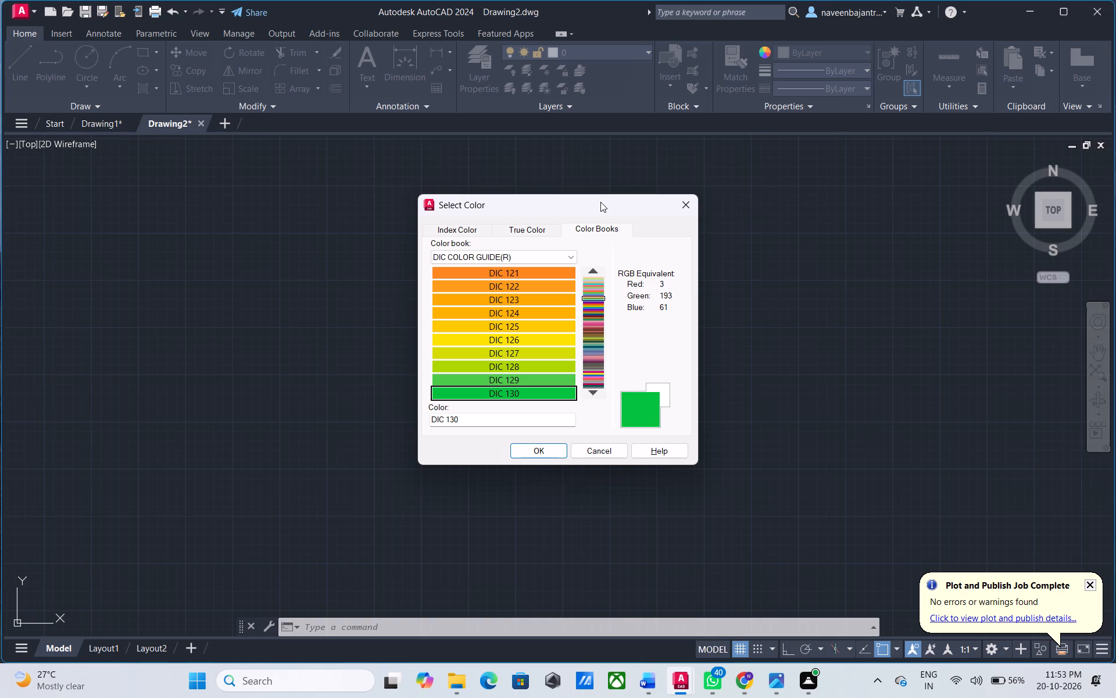
{"action": "key", "text": "Down"}
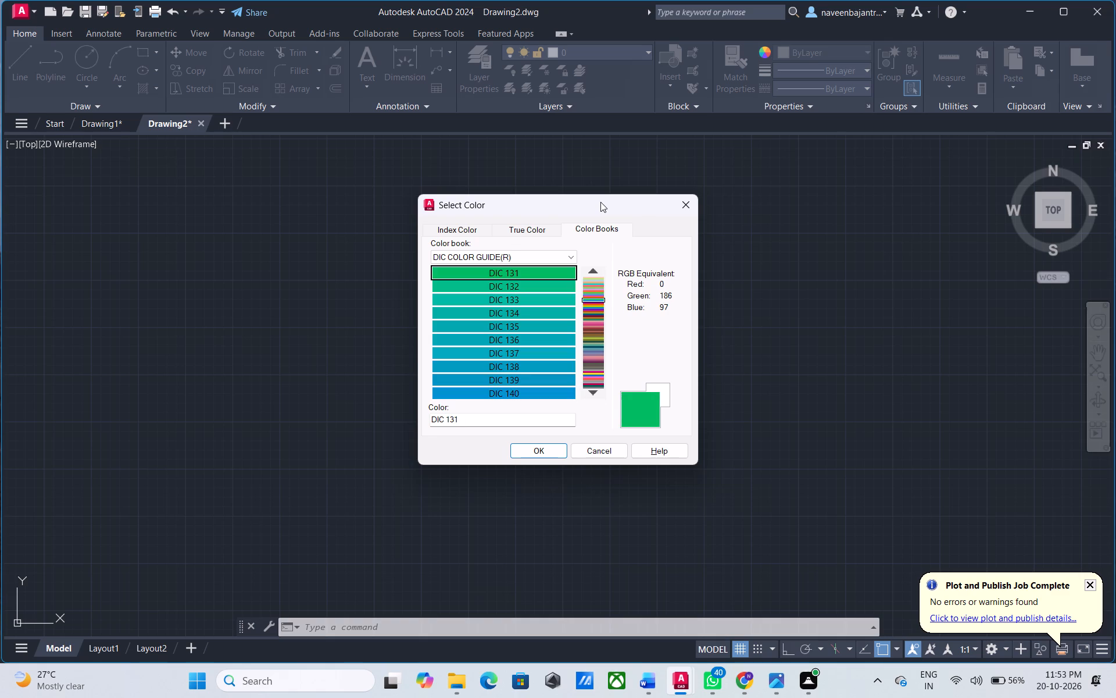
{"action": "key", "text": "Down"}
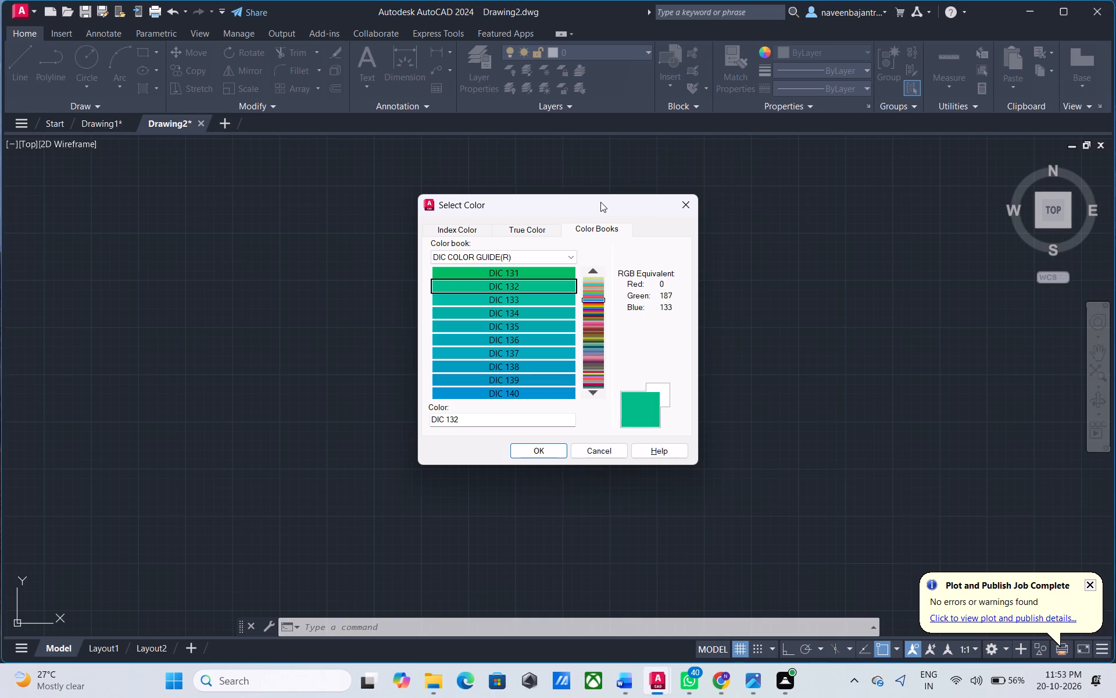
{"action": "key", "text": "Down"}
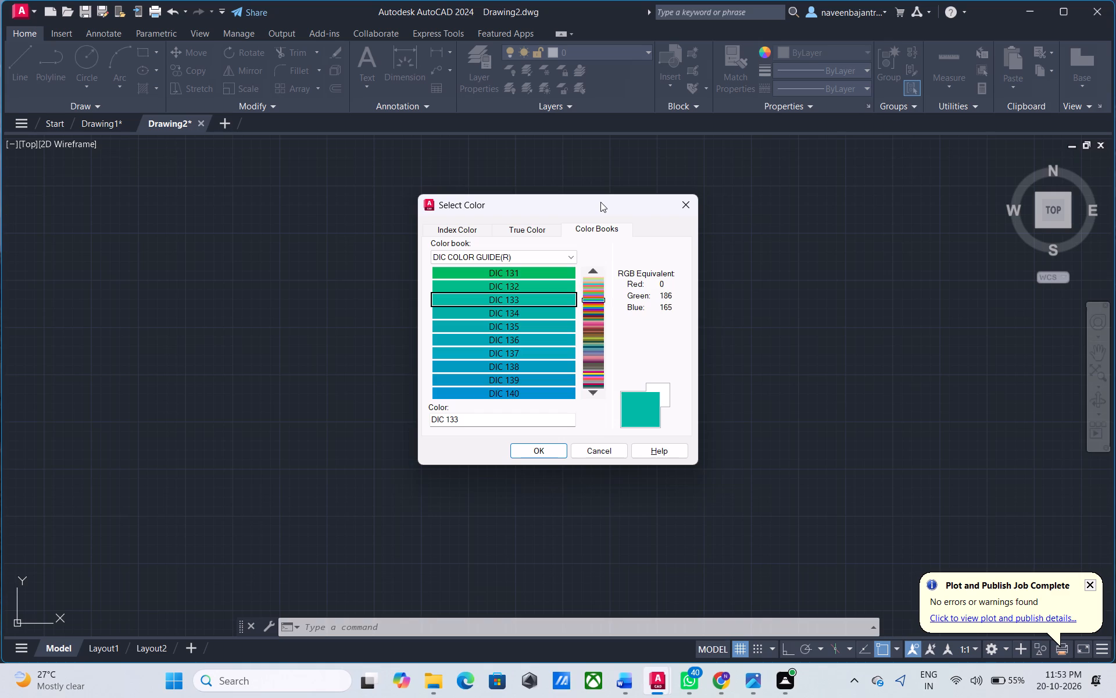
{"action": "key", "text": "Down"}
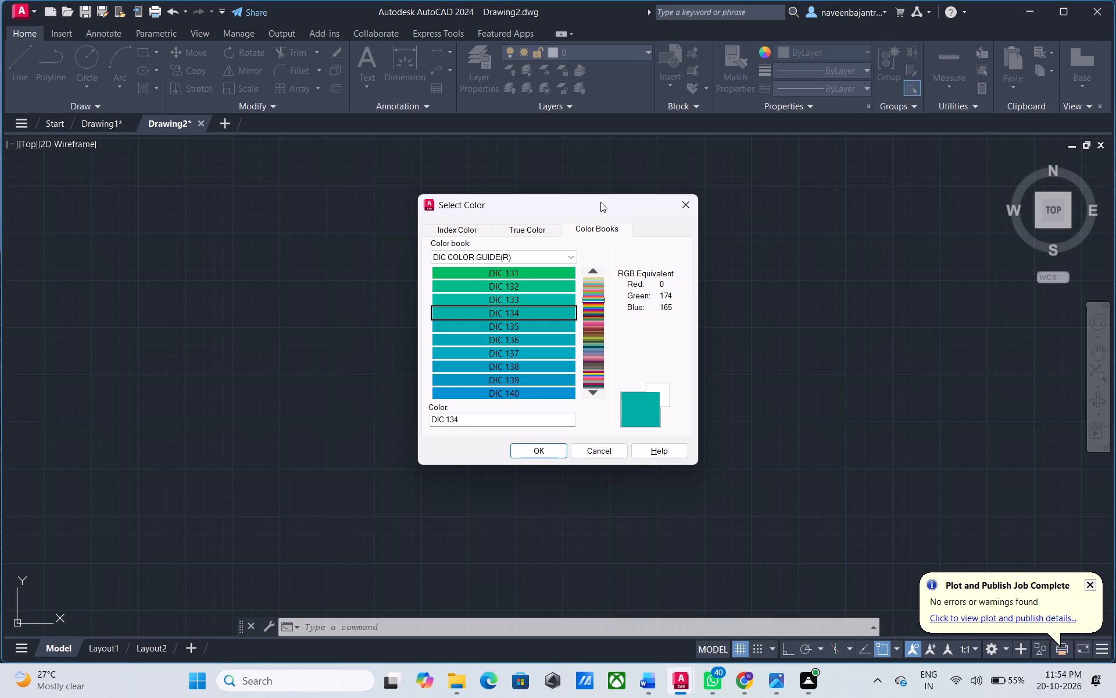
{"action": "key", "text": "Down"}
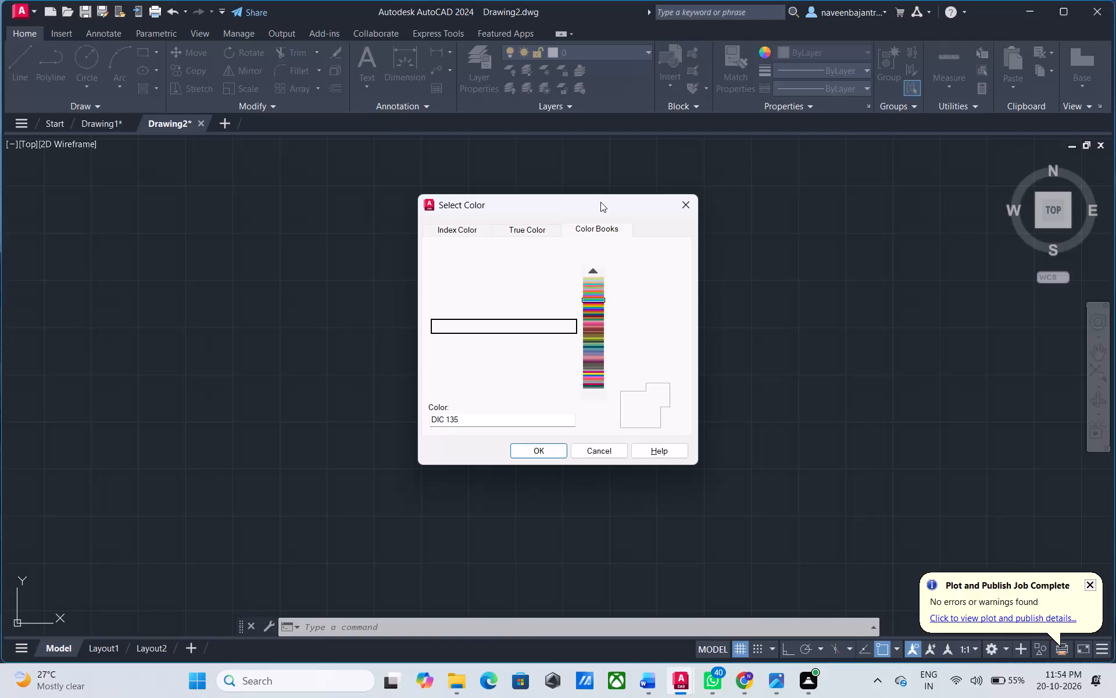
{"action": "key", "text": "Down"}
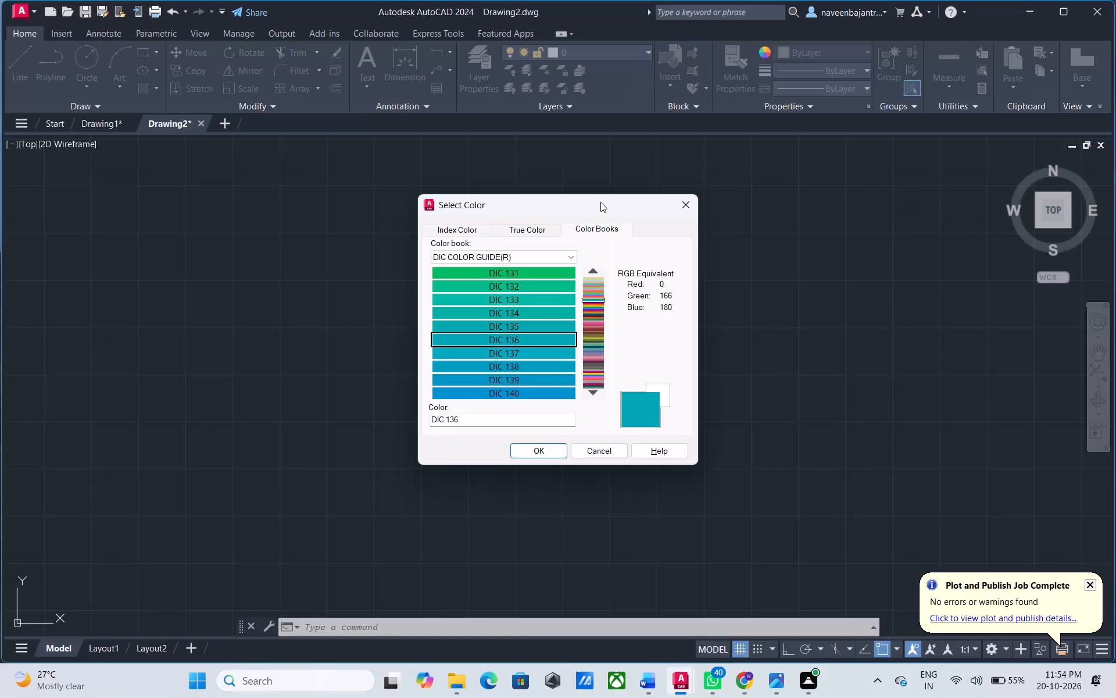
{"action": "key", "text": "Down"}
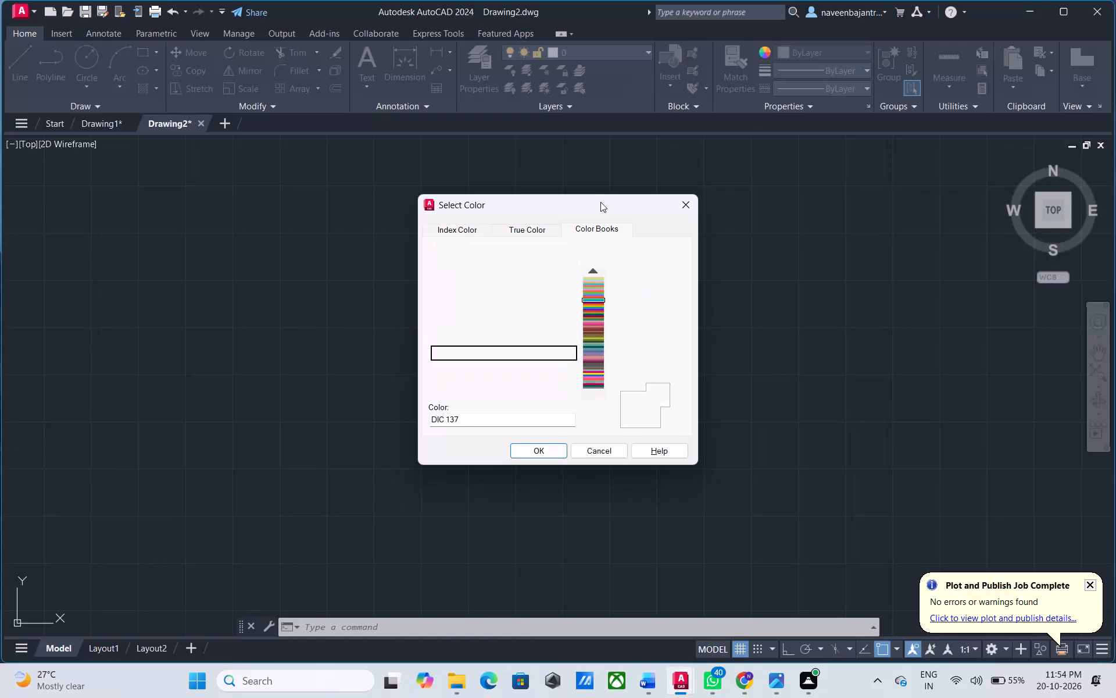
{"action": "key", "text": "Down"}
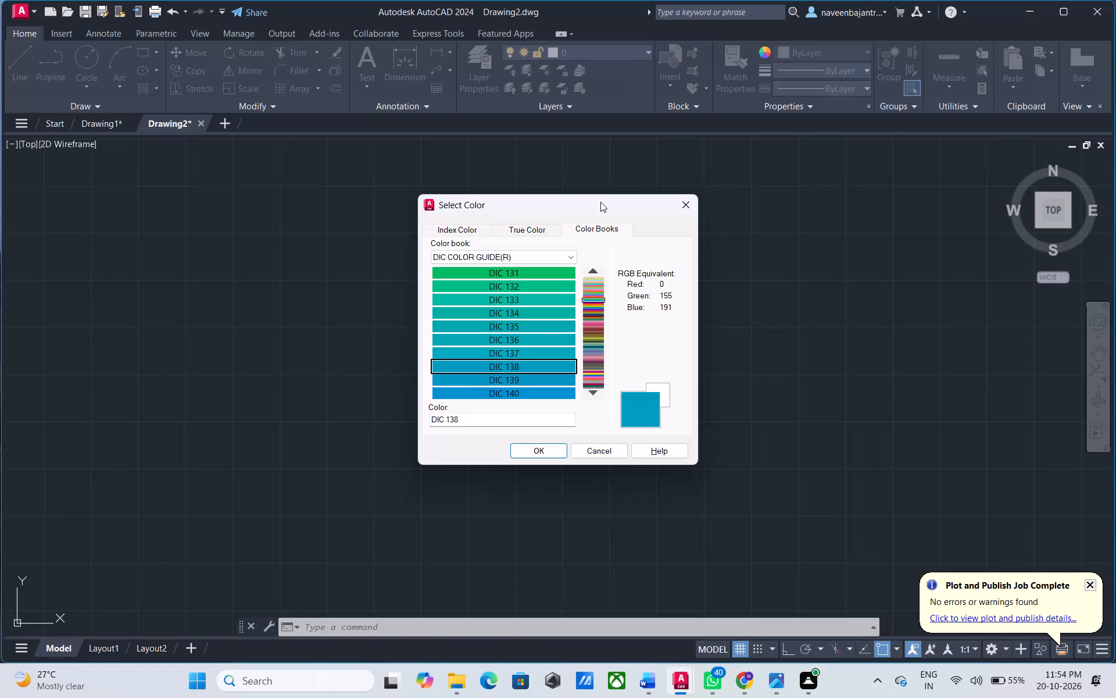
{"action": "key", "text": "Down"}
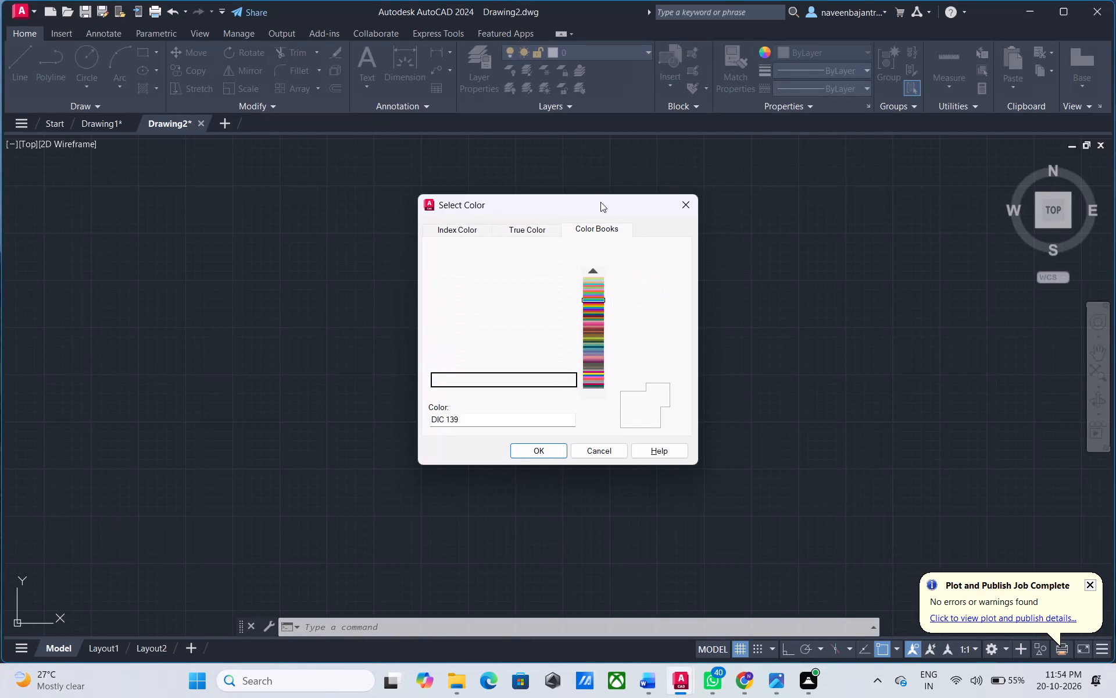
Examine the DIC COLOR GUIDE(R) color book swatches one by one from DIC 140 to DIC 175 for the current object colour.
{"action": "key", "text": "Down"}
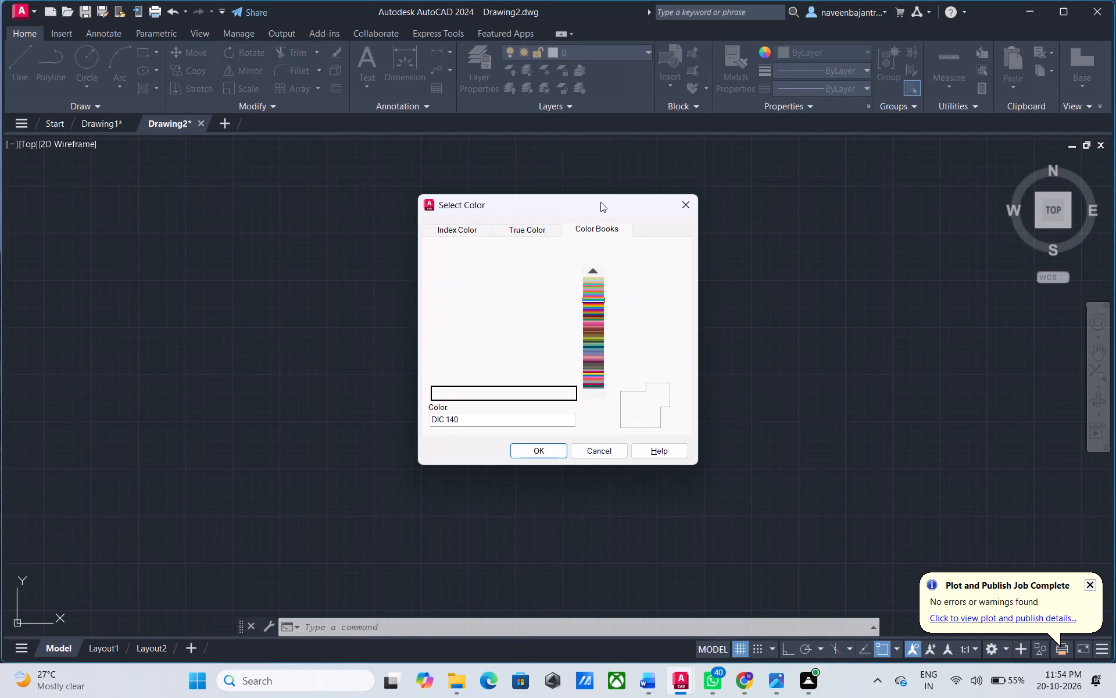
{"action": "key", "text": "Down"}
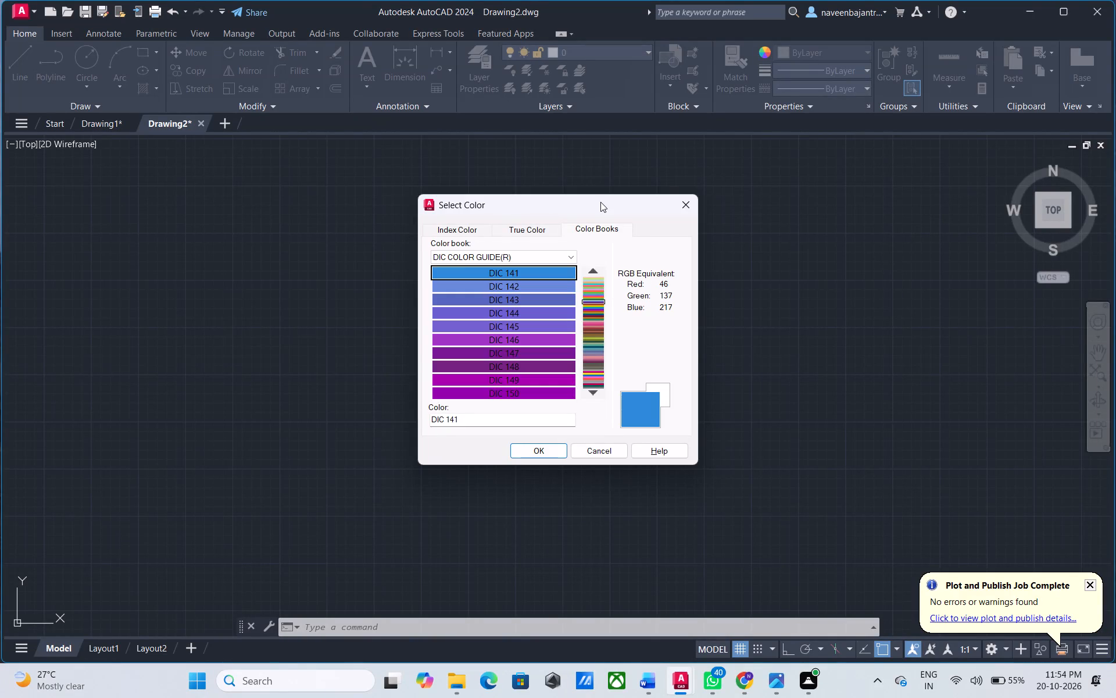
{"action": "key", "text": "Down"}
{"action": "key", "text": "Down"}
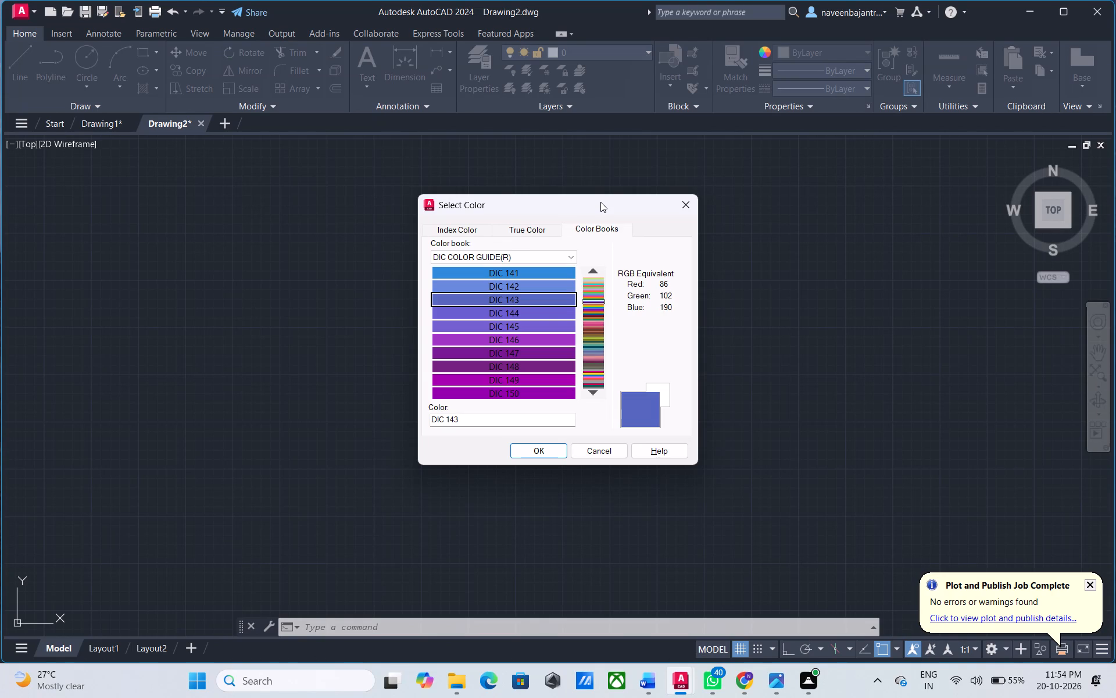
{"action": "key", "text": "Down"}
{"action": "key", "text": "Down"}
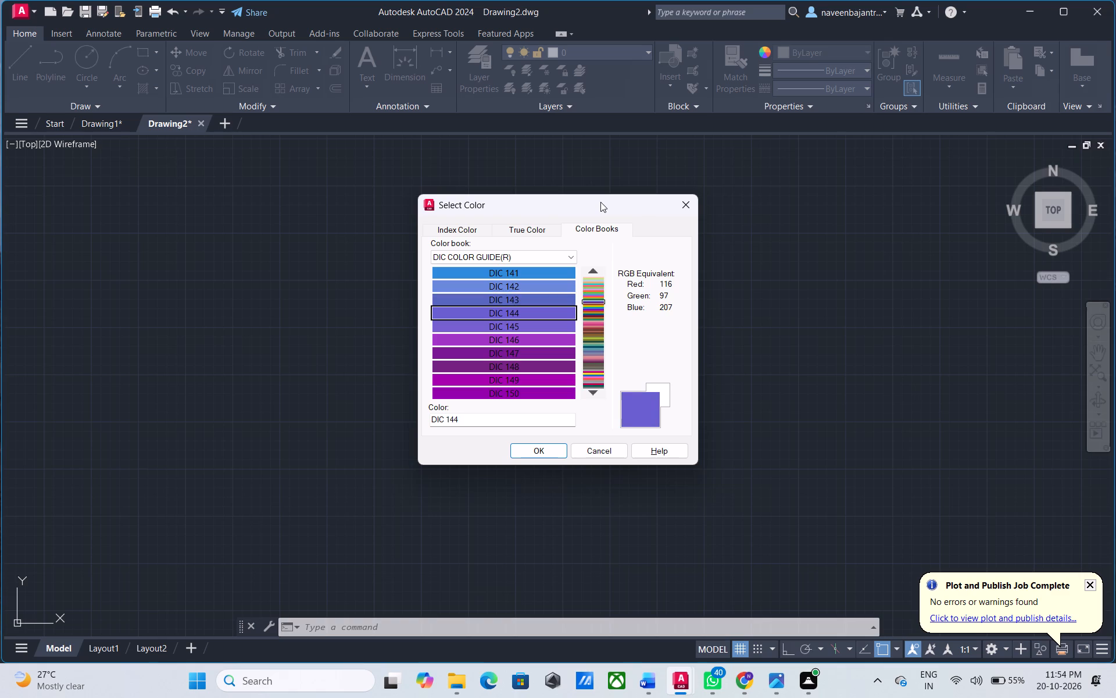
{"action": "key", "text": "Down"}
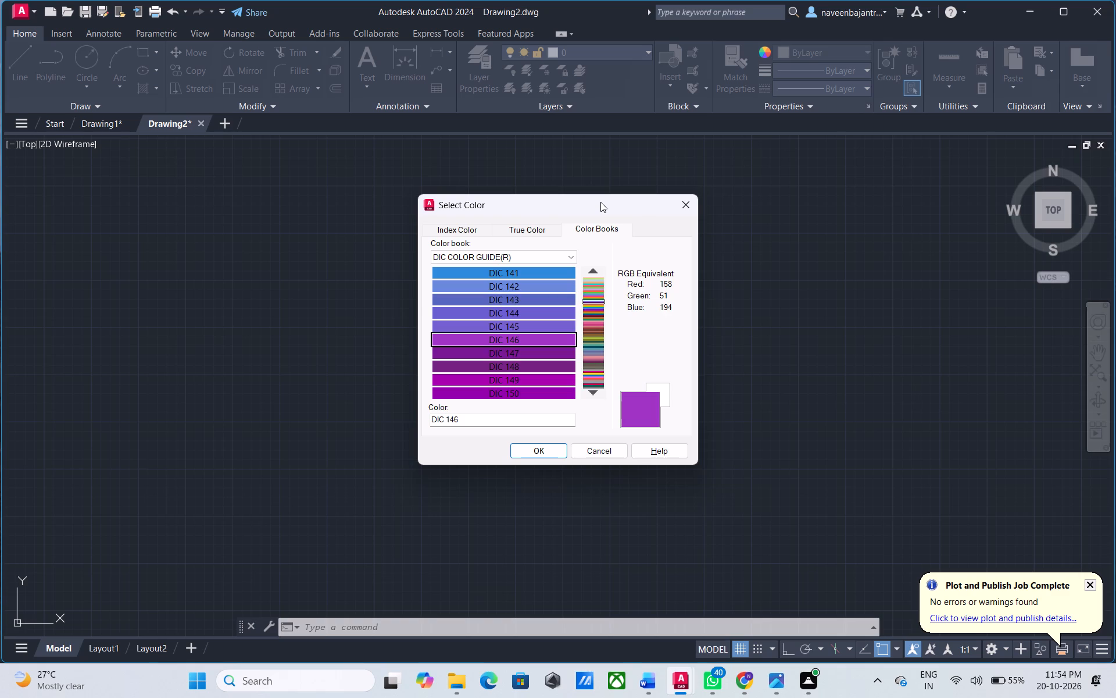
{"action": "key", "text": "Down"}
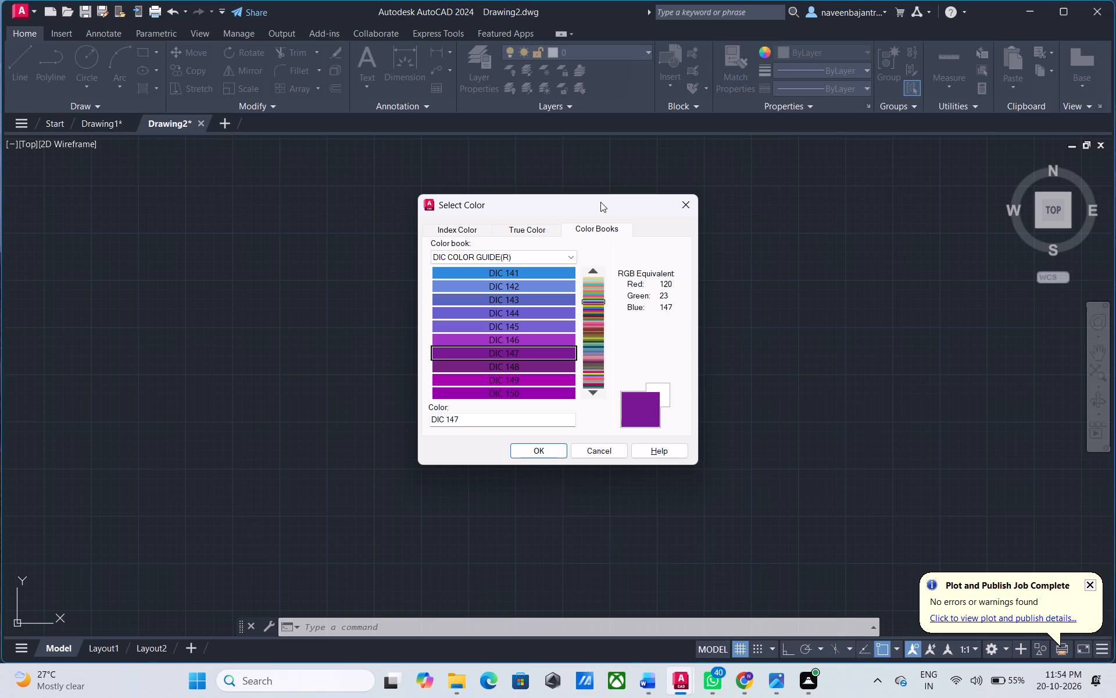
{"action": "key", "text": "Down"}
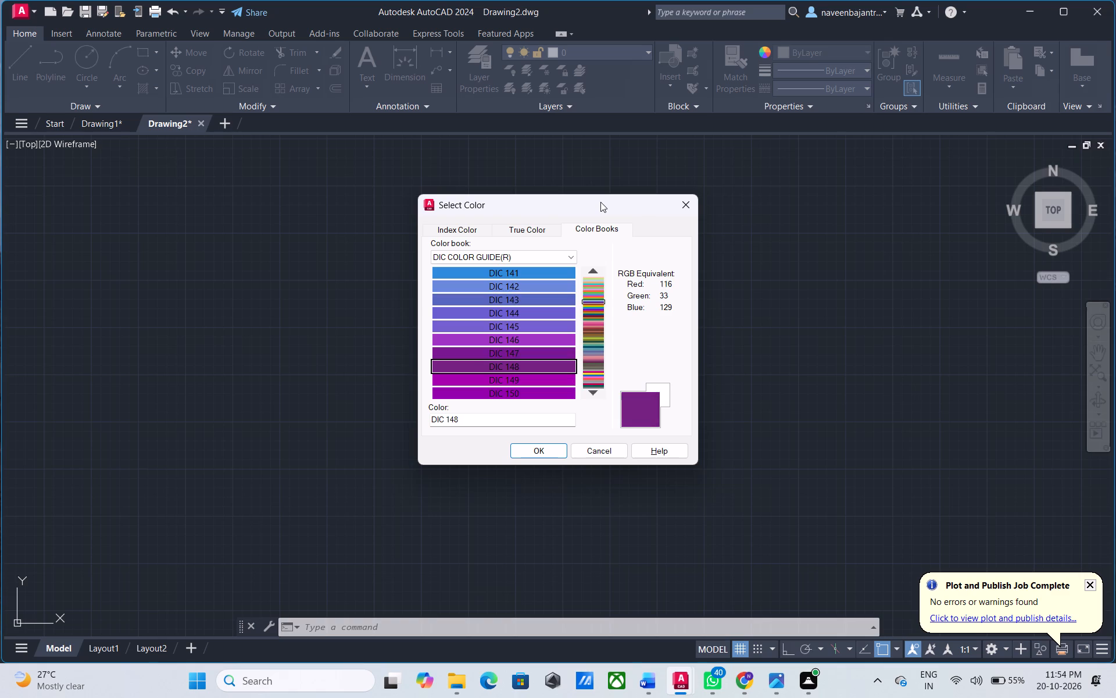
{"action": "key", "text": "Down"}
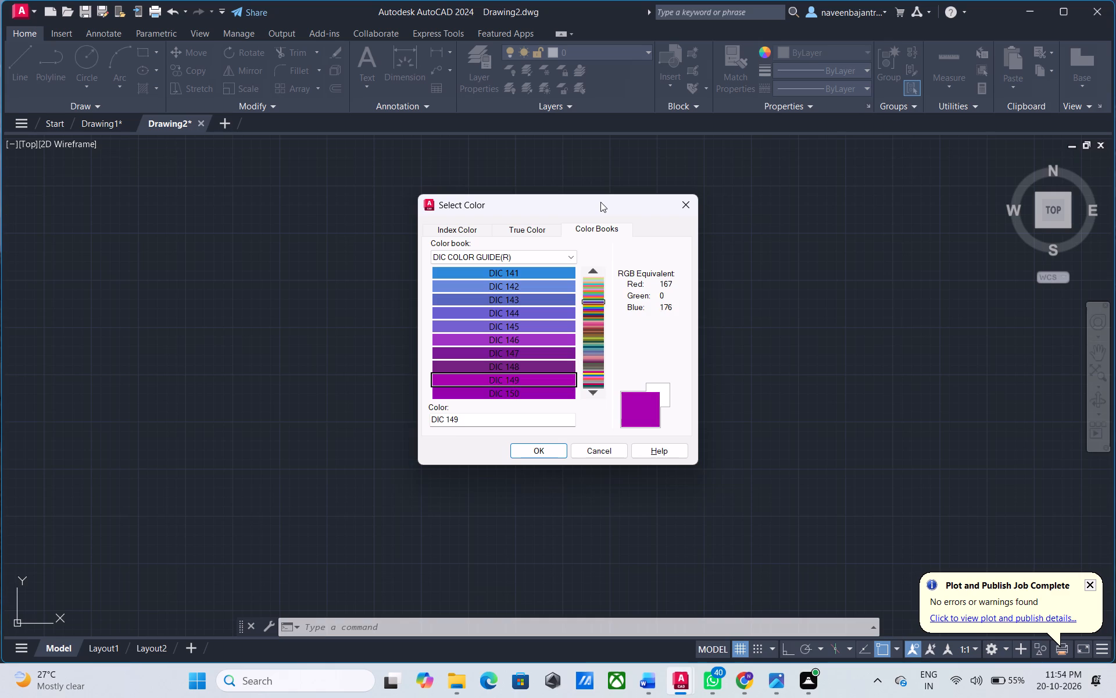
{"action": "key", "text": "Down"}
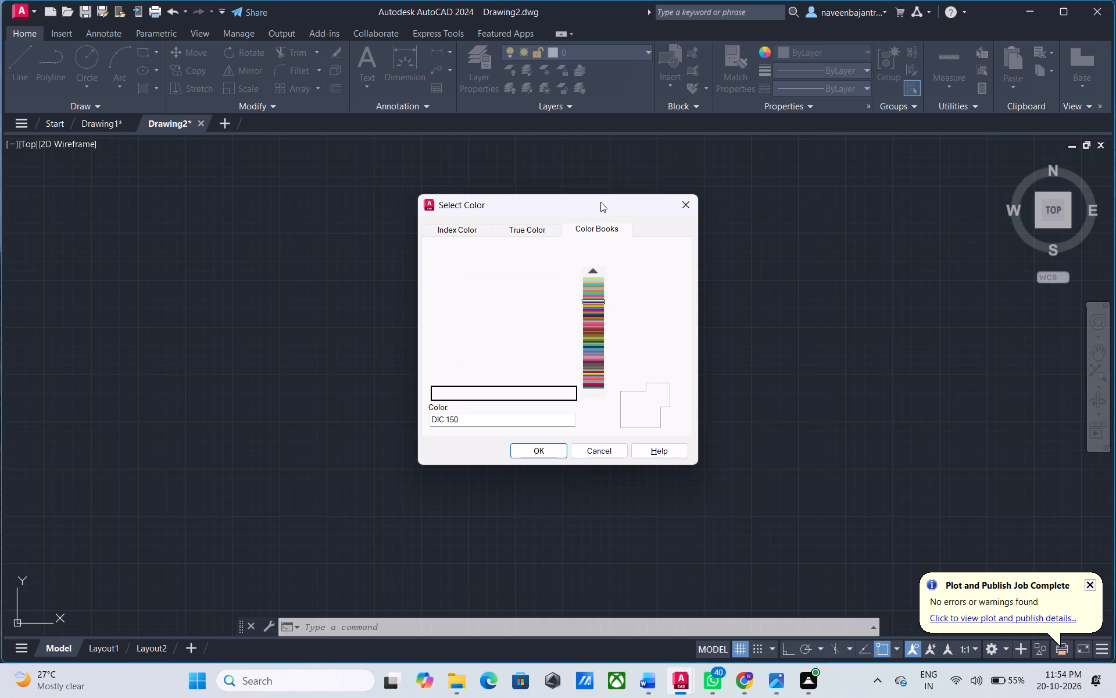
{"action": "key", "text": "Down"}
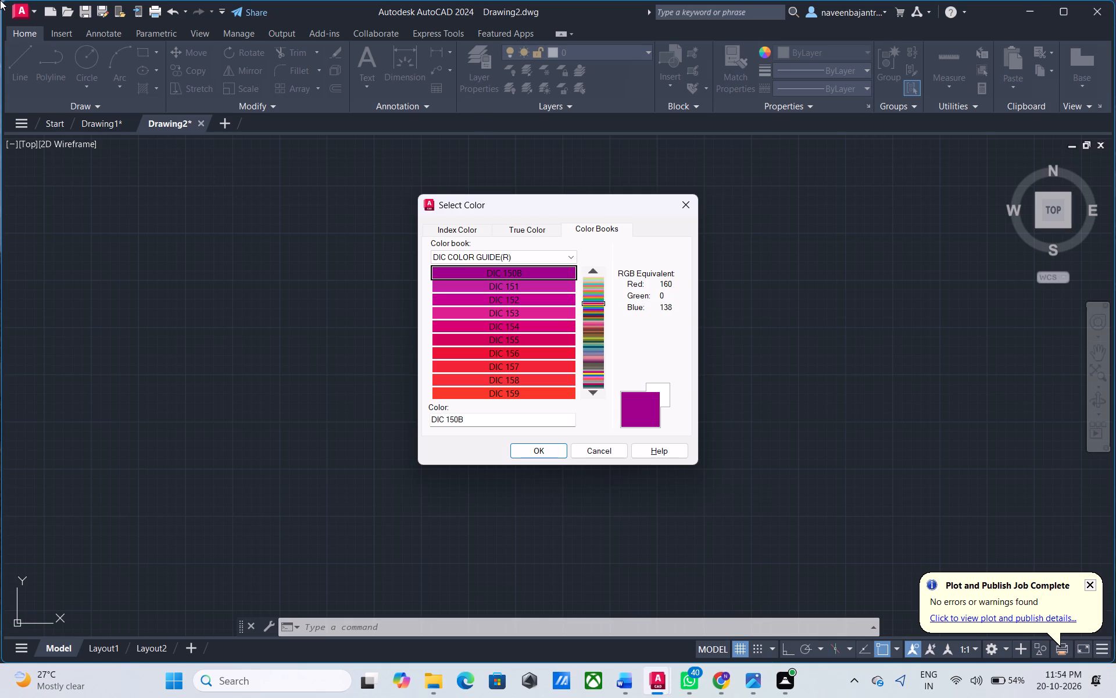
{"action": "key", "text": "Down"}
{"action": "key", "text": "Down"}
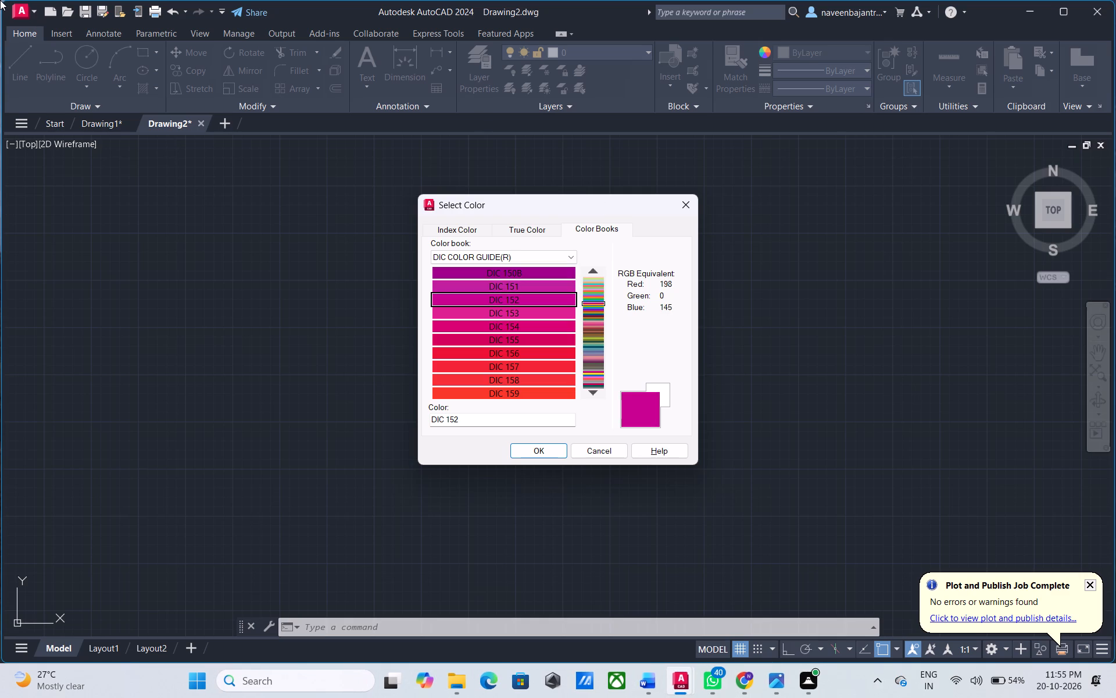
{"action": "key", "text": "Down"}
{"action": "key", "text": "Down"}
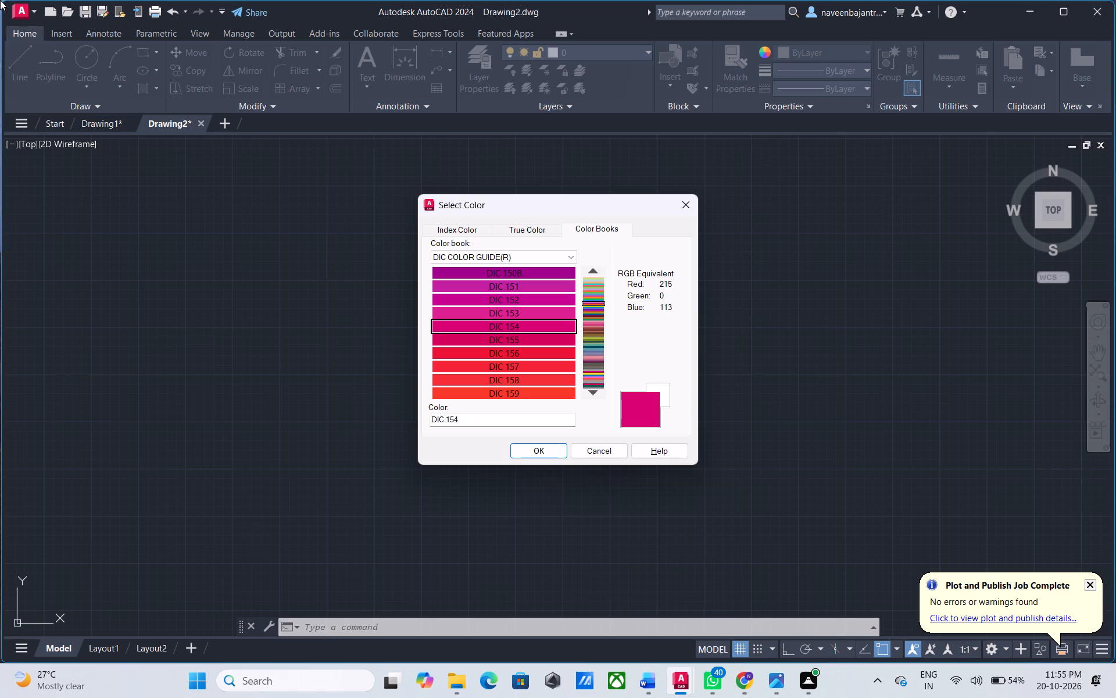
{"action": "key", "text": "Down"}
{"action": "key", "text": "Down"}
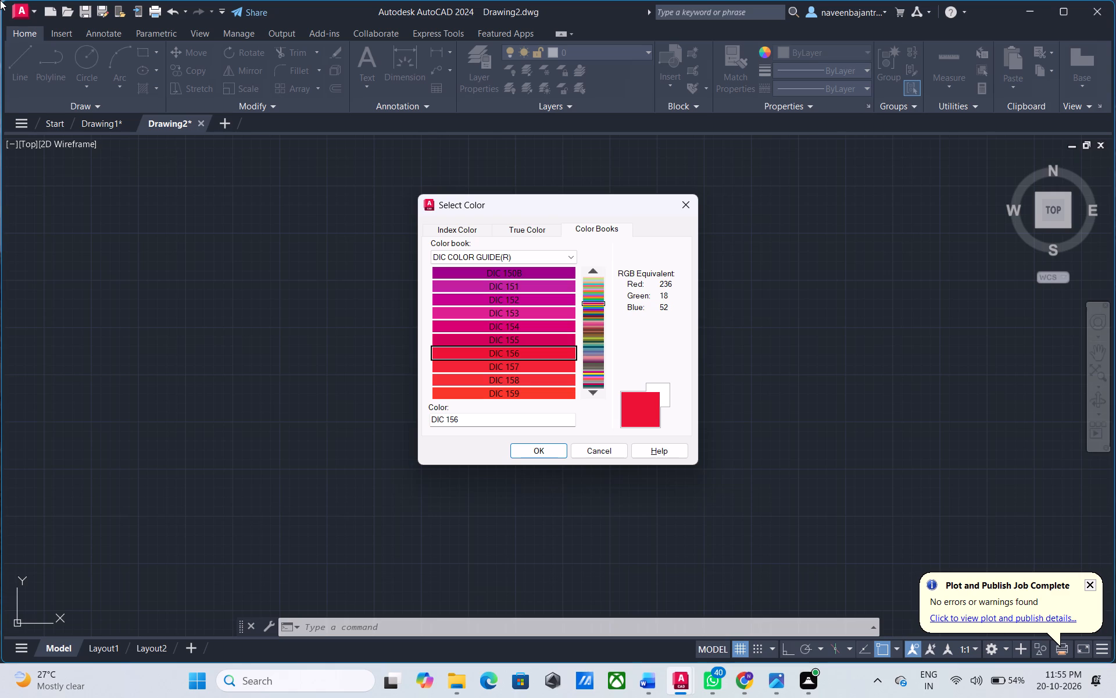
{"action": "key", "text": "Down"}
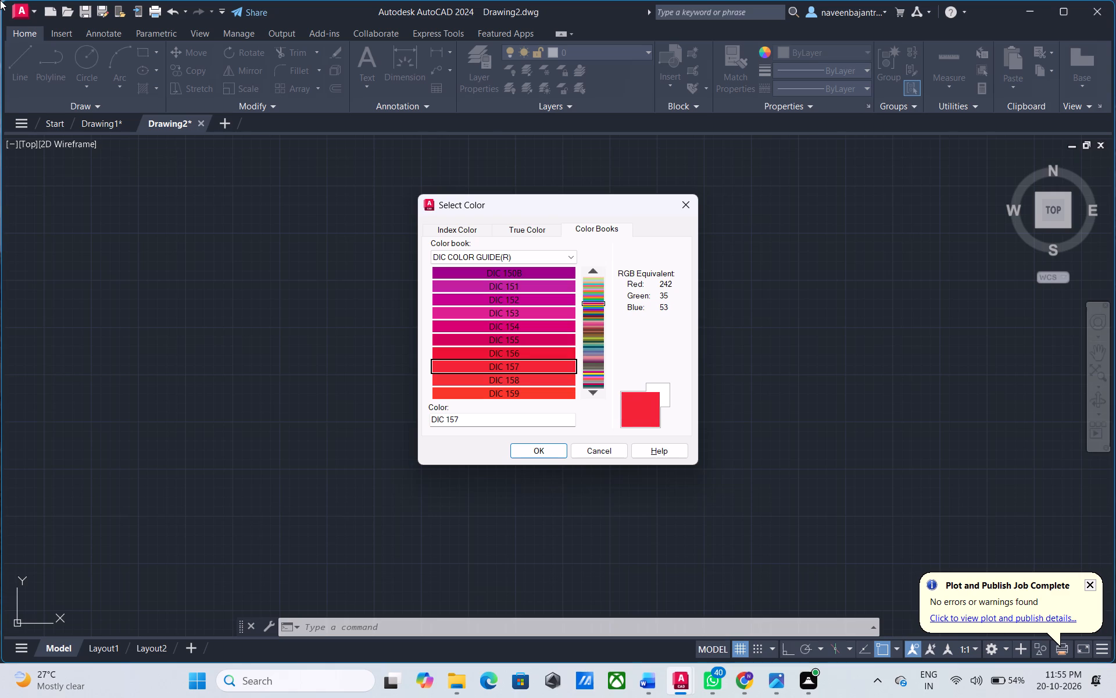
{"action": "key", "text": "Down"}
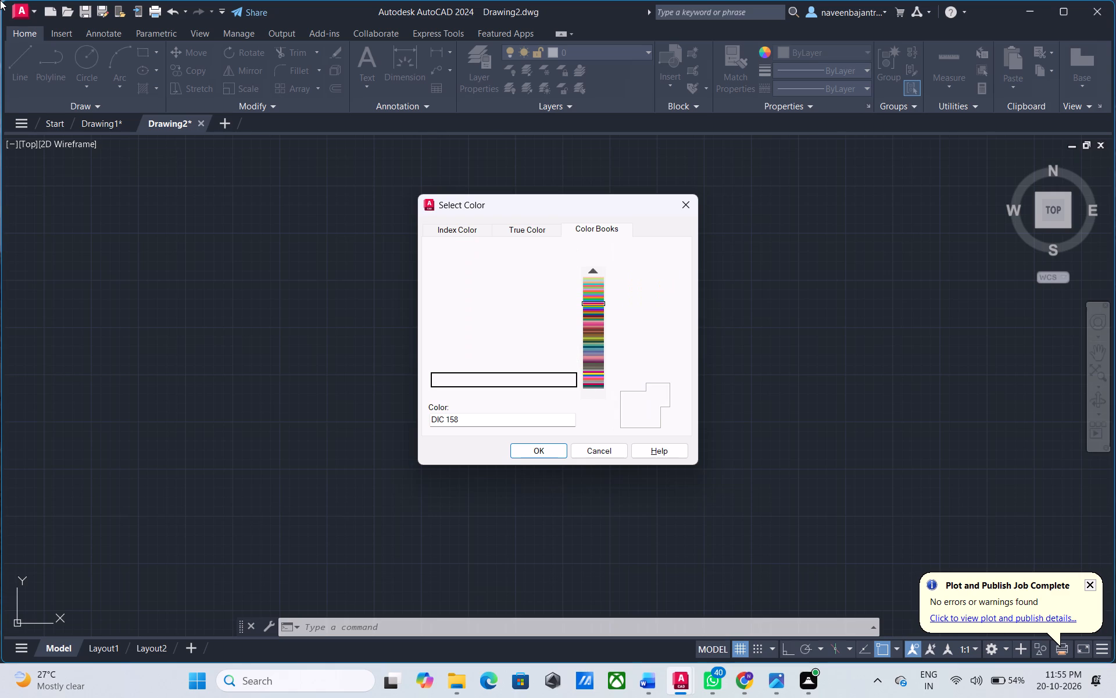
{"action": "key", "text": "Down"}
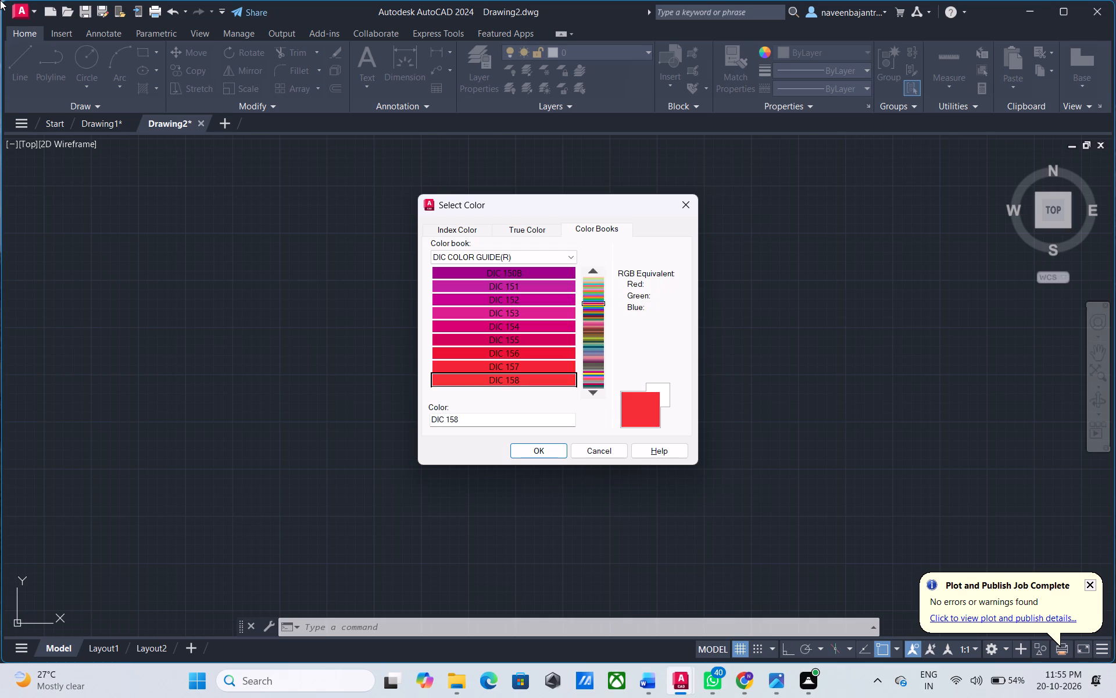
{"action": "key", "text": "Down"}
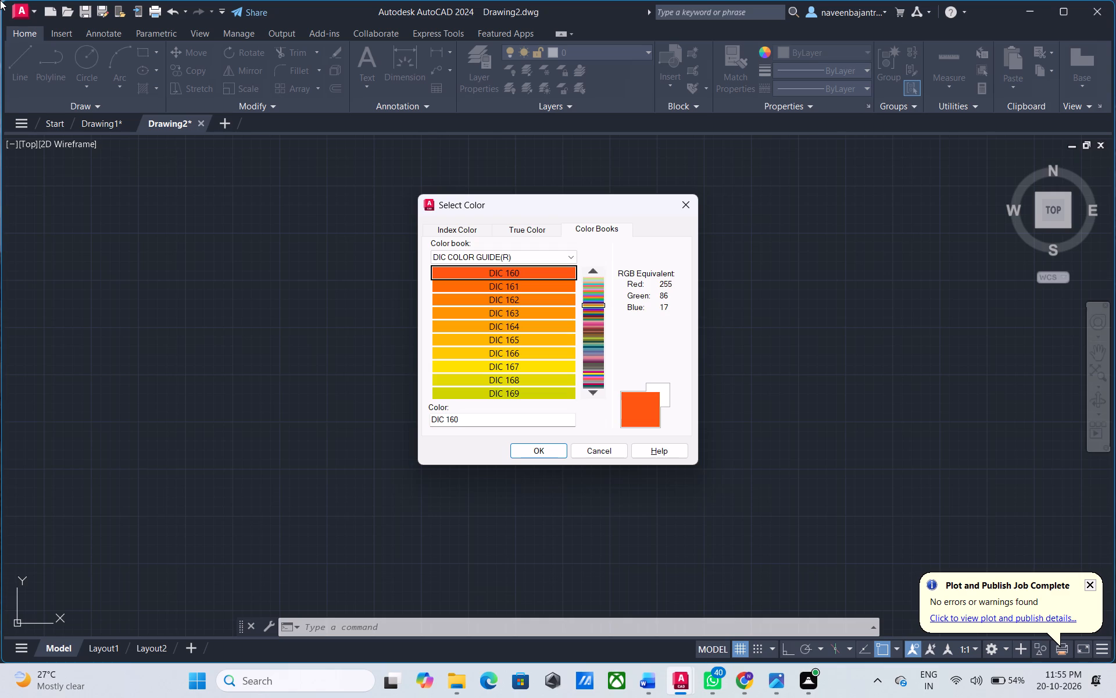
{"action": "key", "text": "Down"}
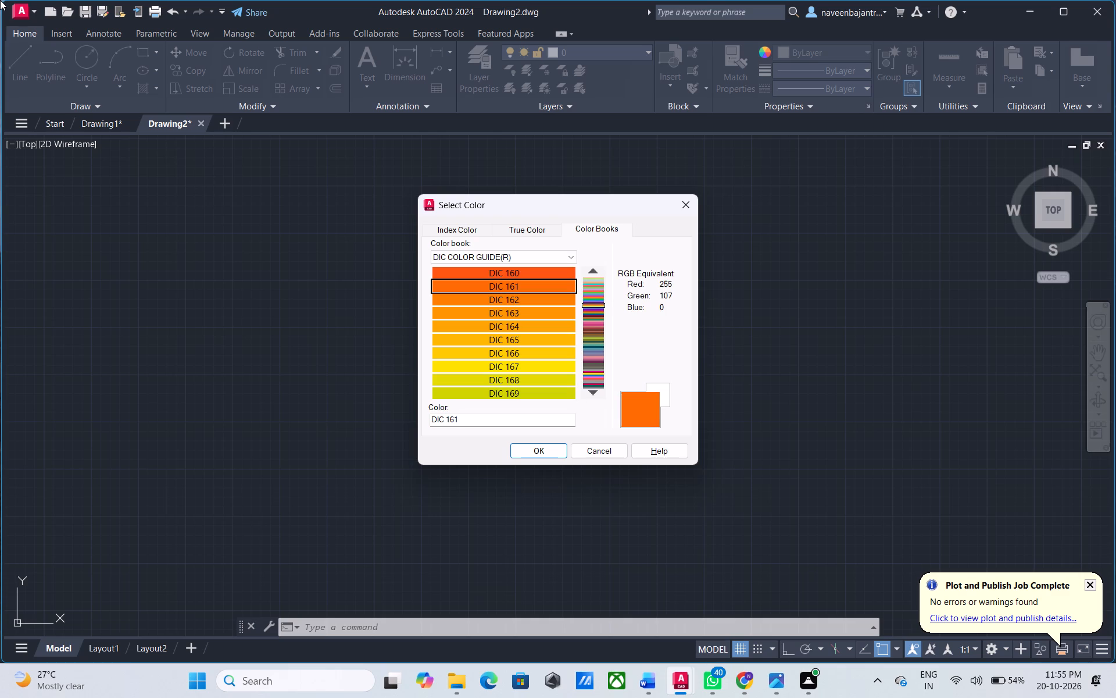
{"action": "key", "text": "Down"}
{"action": "key", "text": "Down"}
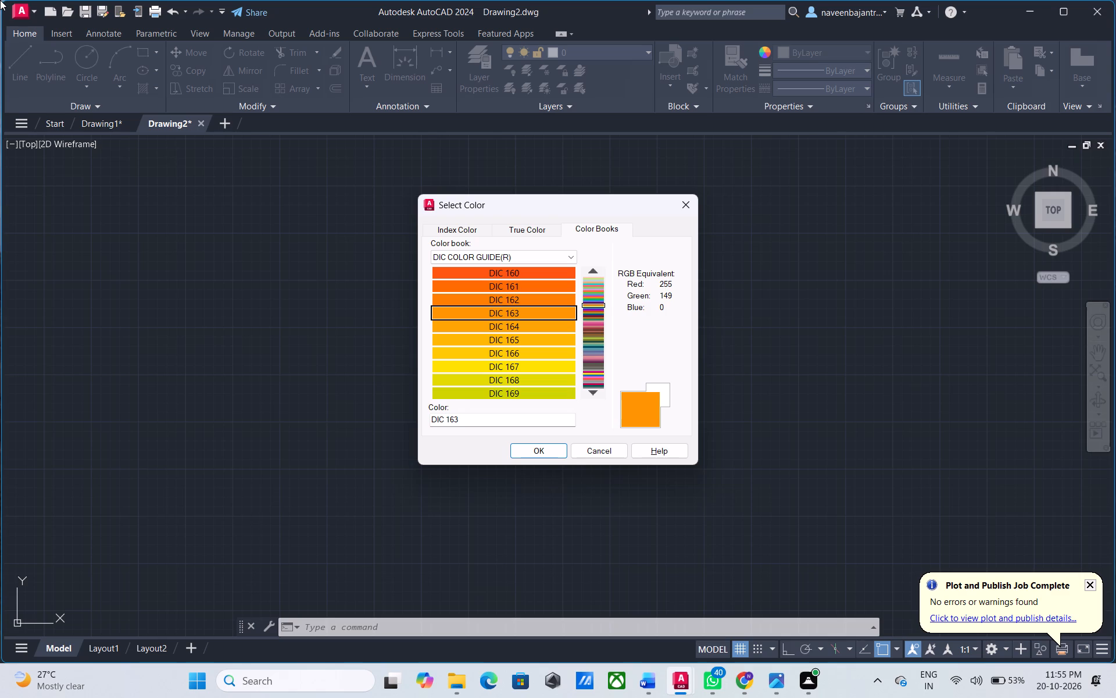
{"action": "key", "text": "Down"}
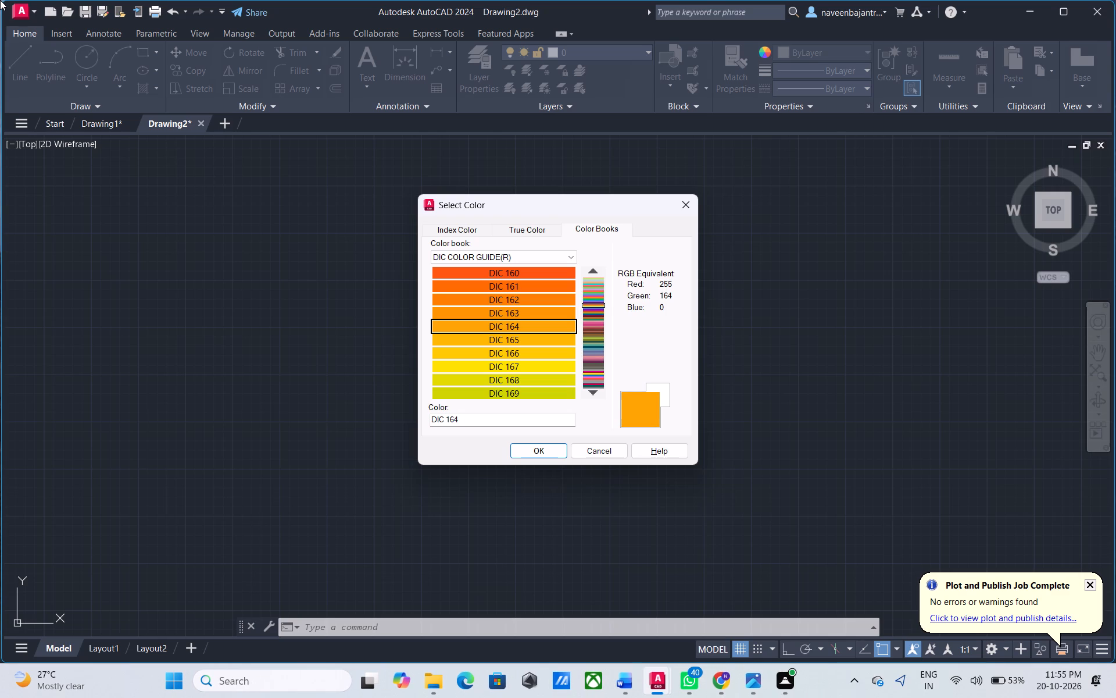
{"action": "key", "text": "Down"}
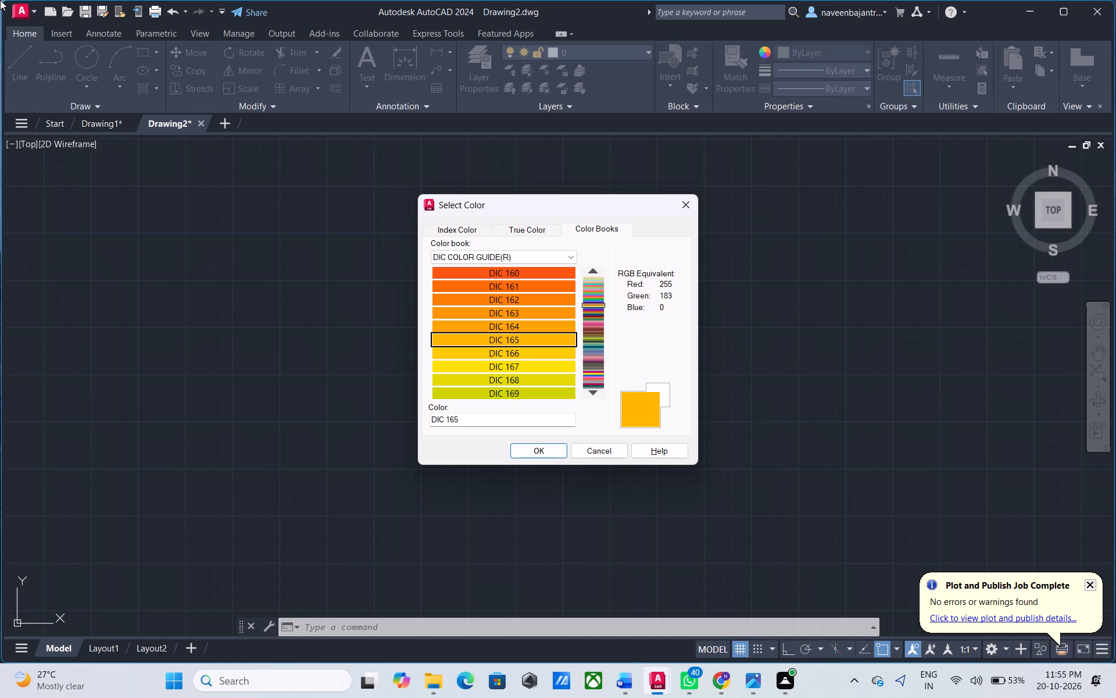
{"action": "key", "text": "Down"}
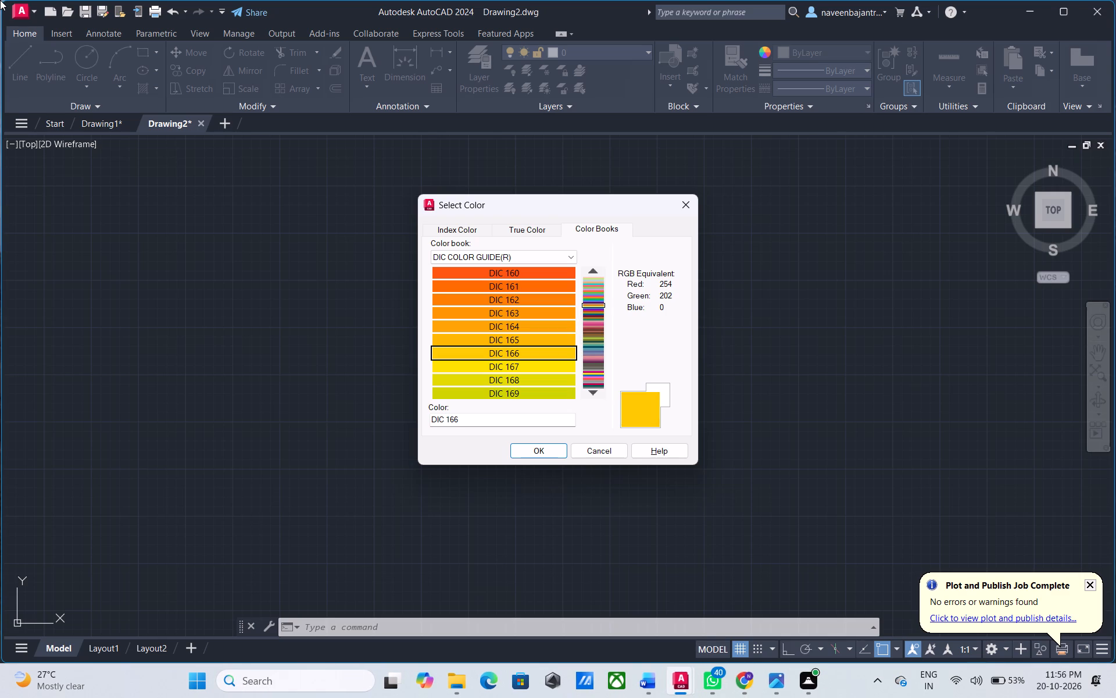
{"action": "key", "text": "Down"}
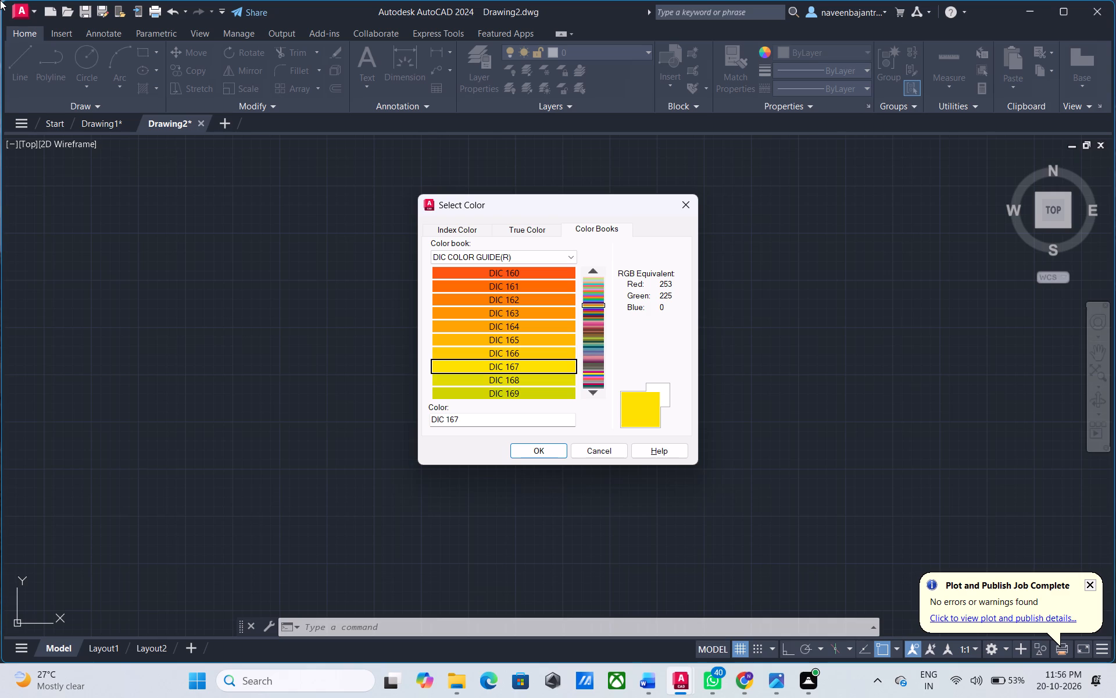
{"action": "key", "text": "Down"}
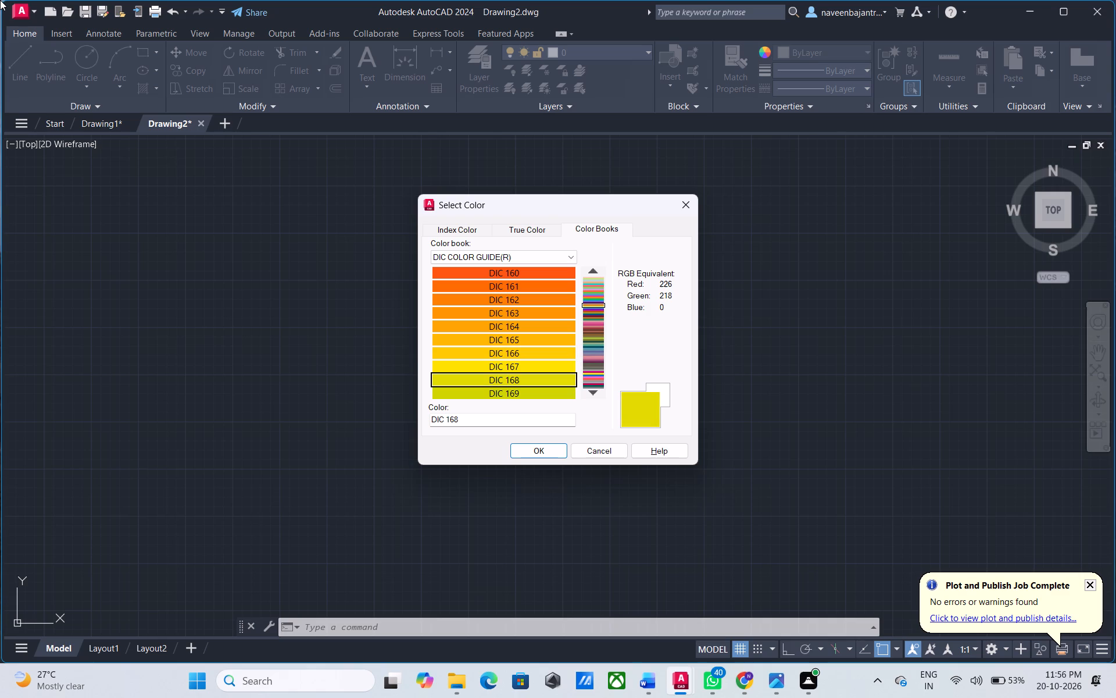
{"action": "key", "text": "Down"}
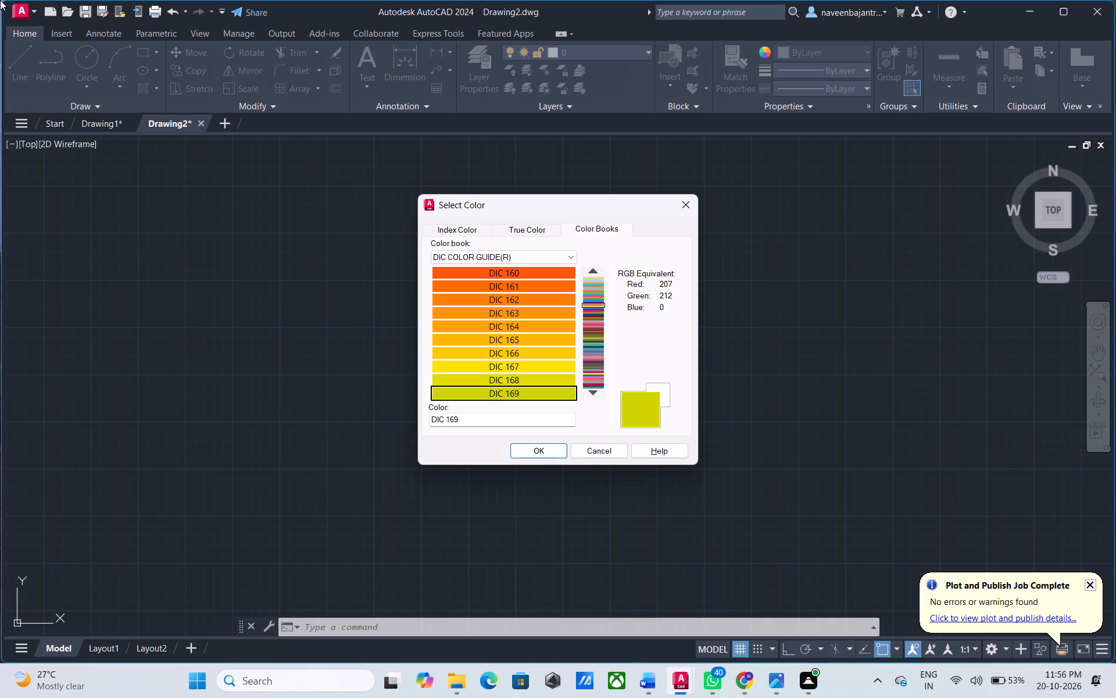
{"action": "key", "text": "Down"}
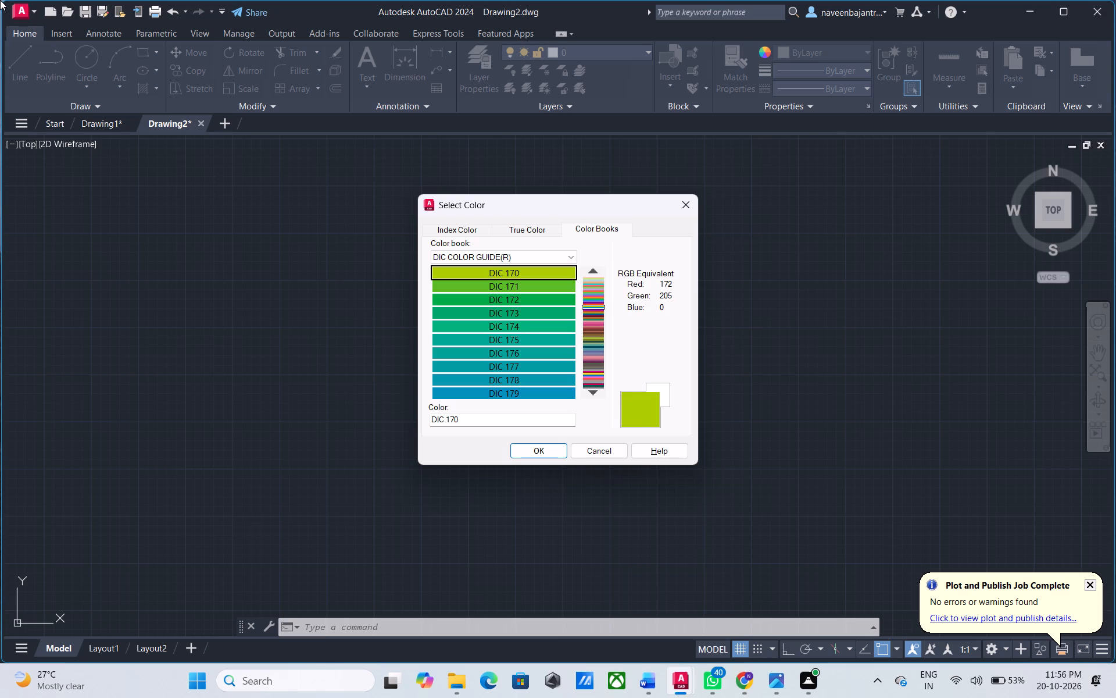
{"action": "key", "text": "Down"}
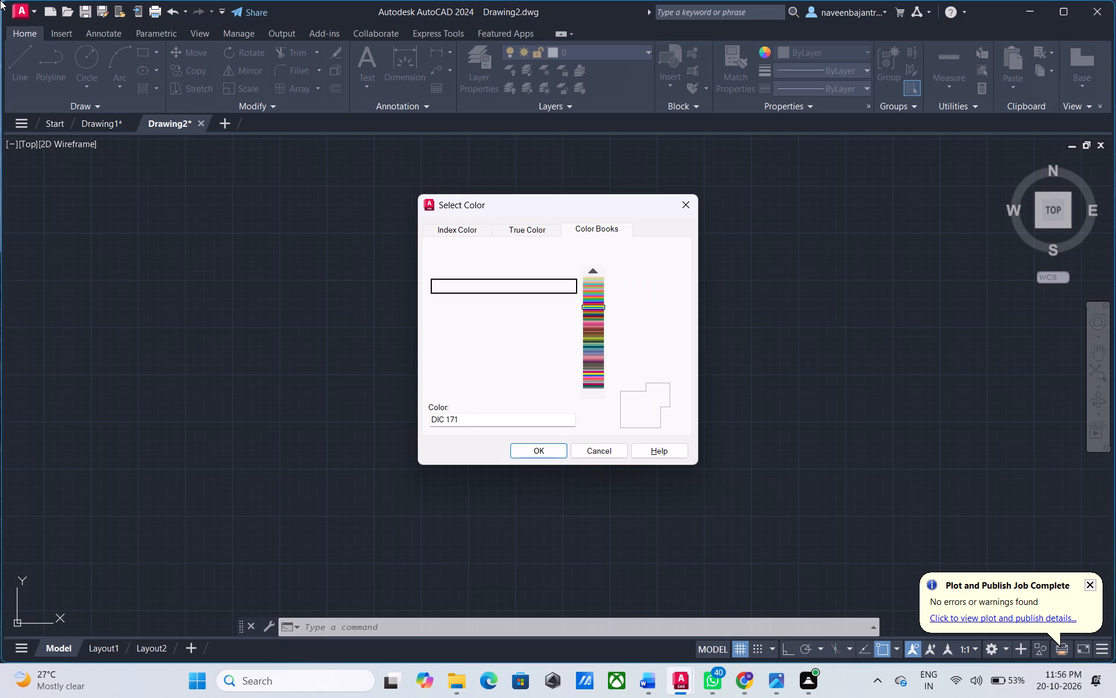
{"action": "key", "text": "Down"}
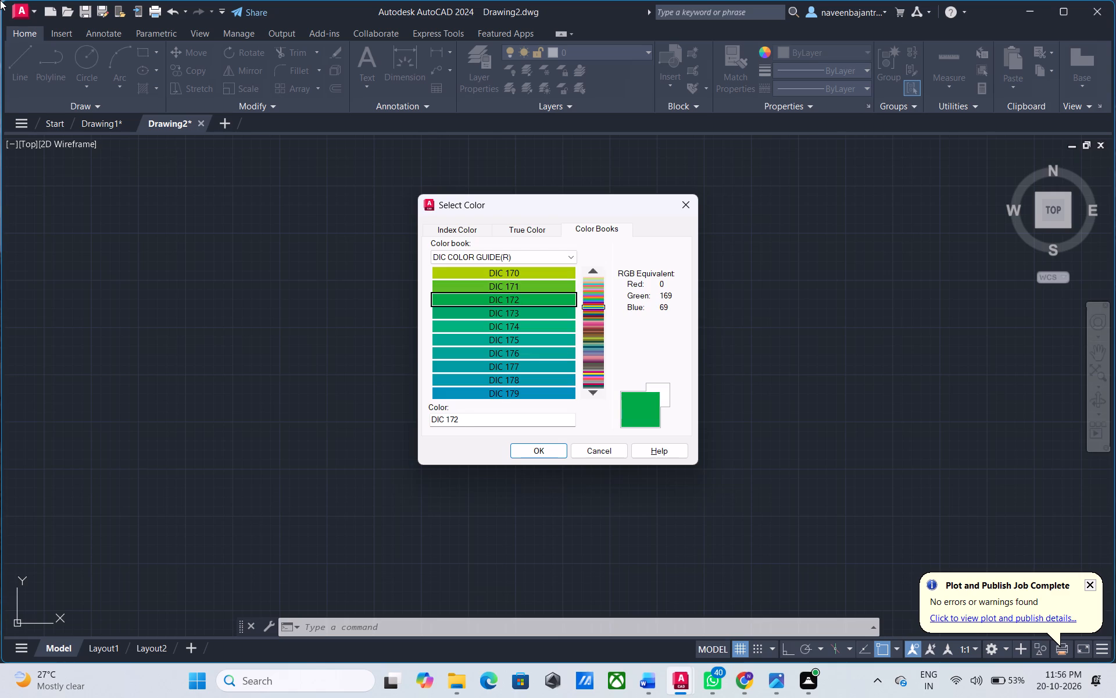
{"action": "key", "text": "Down"}
{"action": "key", "text": "Down"}
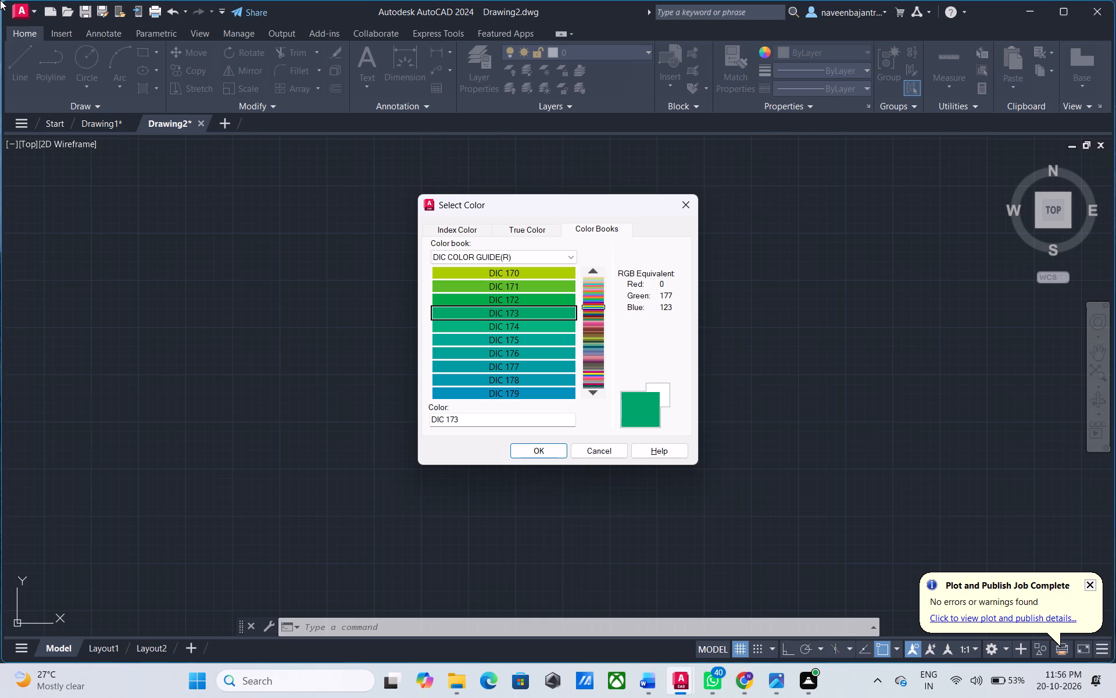
{"action": "key", "text": "Down"}
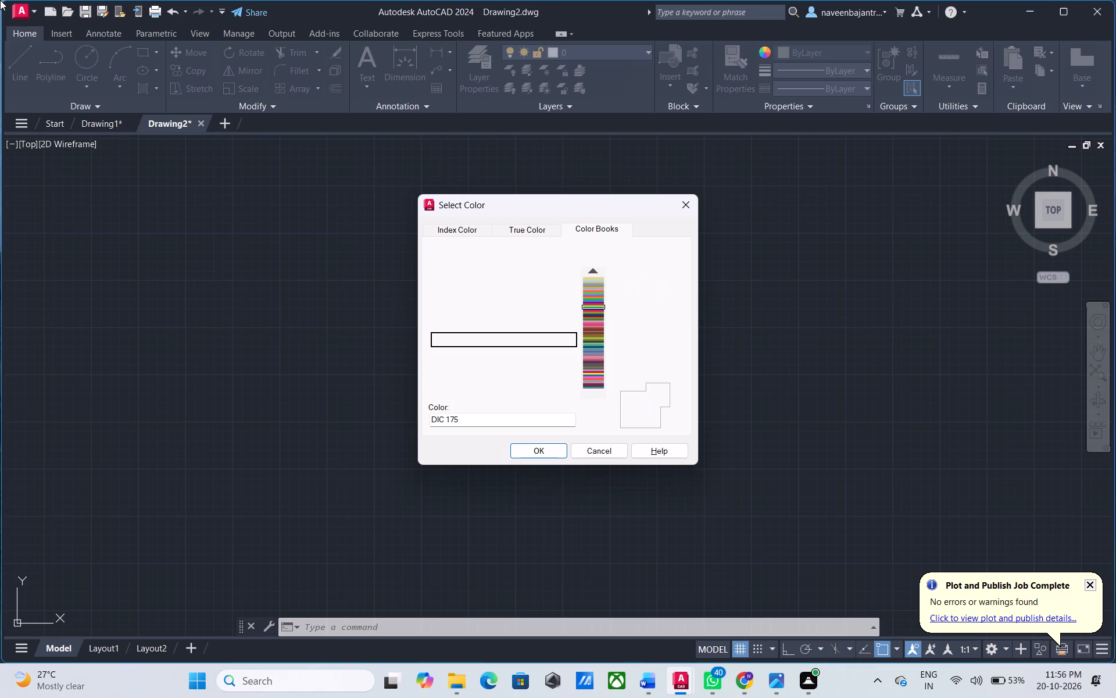
Examine the DIC COLOR GUIDE(R) color book swatches one by one from DIC 176 to DIC 214 for the current object colour.
{"action": "key", "text": "Down"}
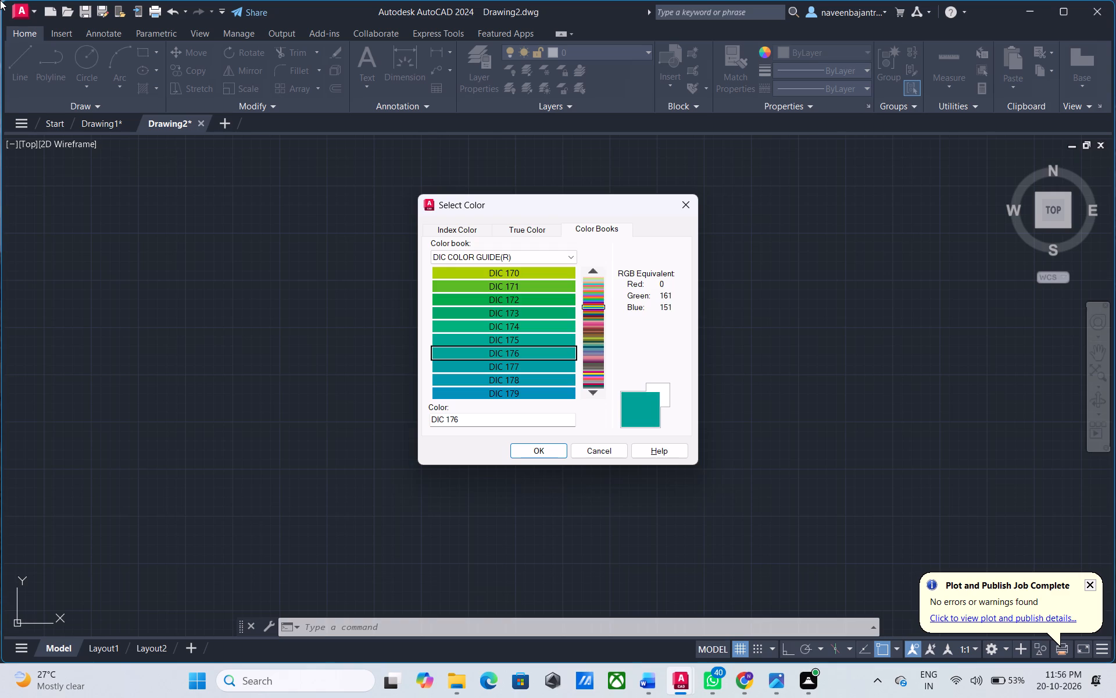
{"action": "key", "text": "Down"}
{"action": "key", "text": "Down"}
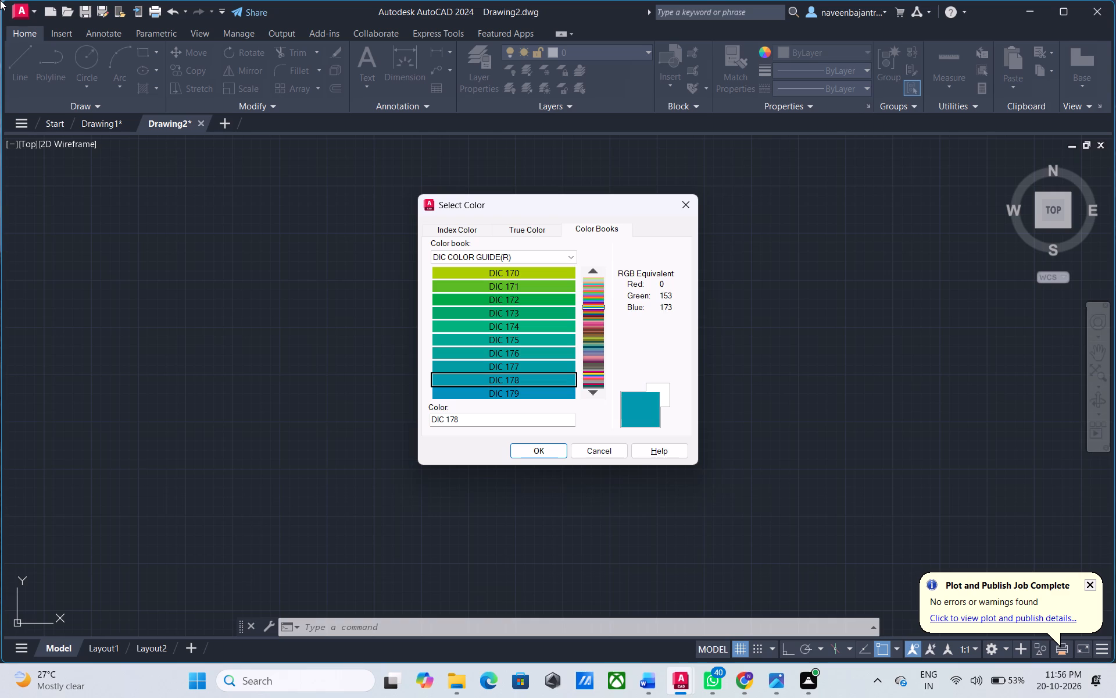
{"action": "key", "text": "Down"}
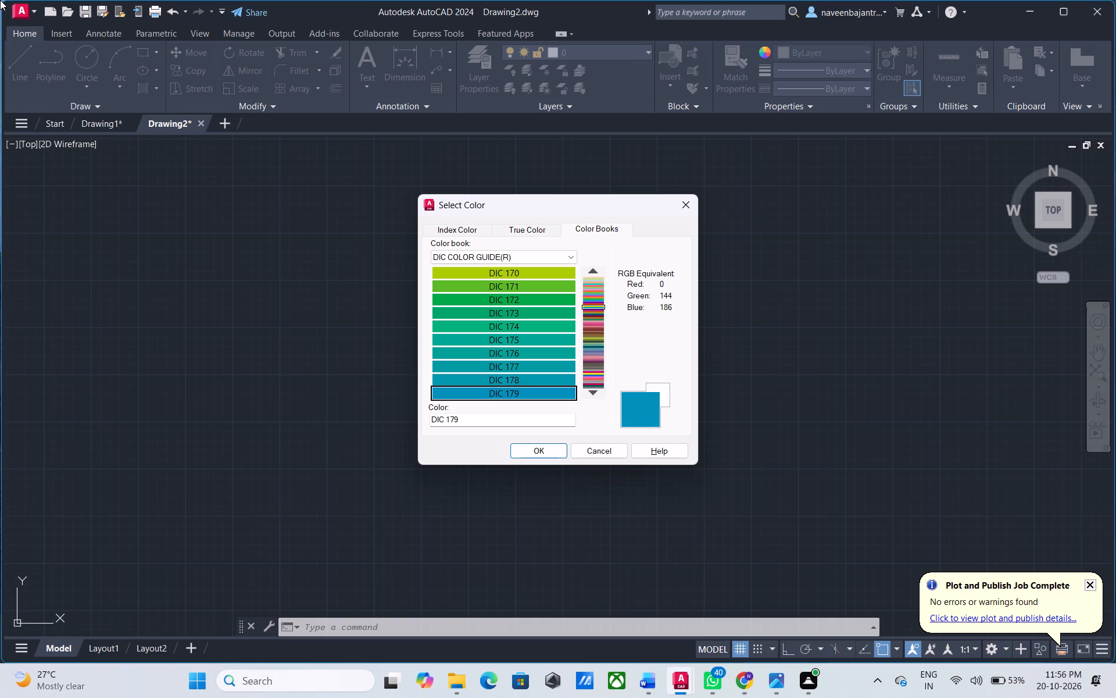
{"action": "key", "text": "Down"}
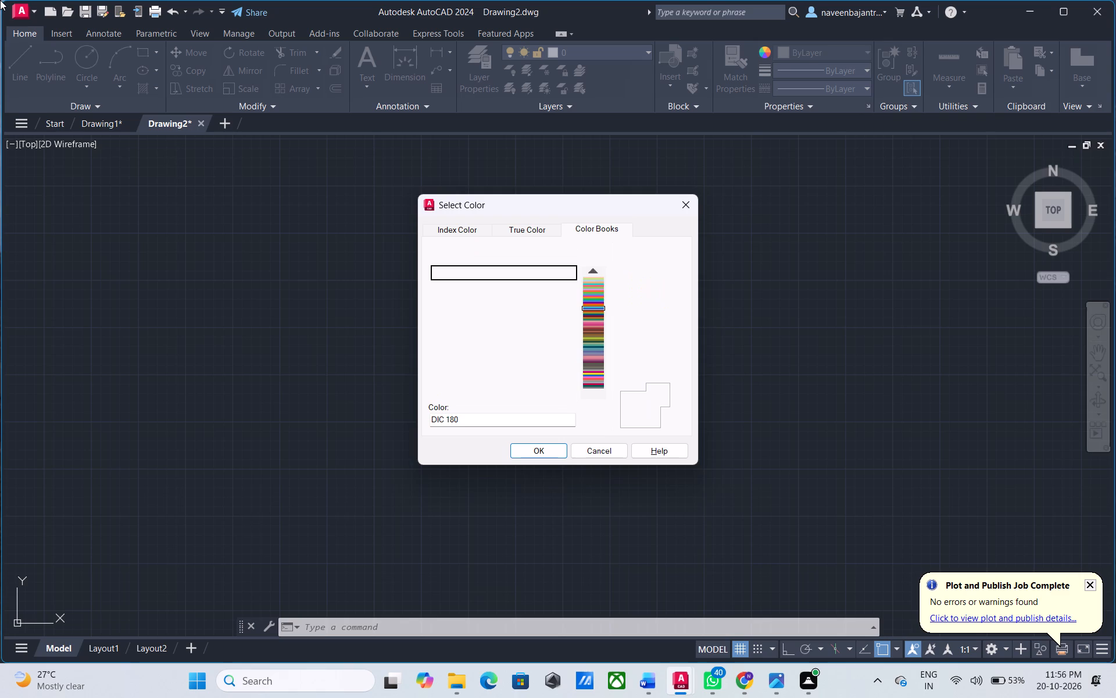
{"action": "key", "text": "Down"}
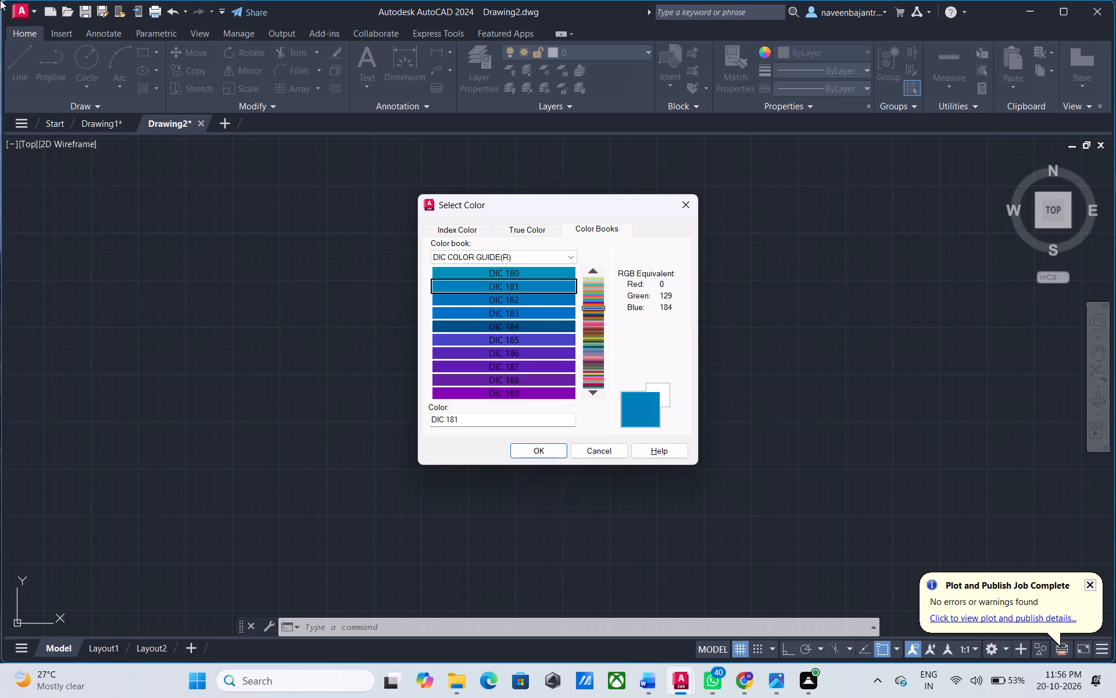
{"action": "key", "text": "Down"}
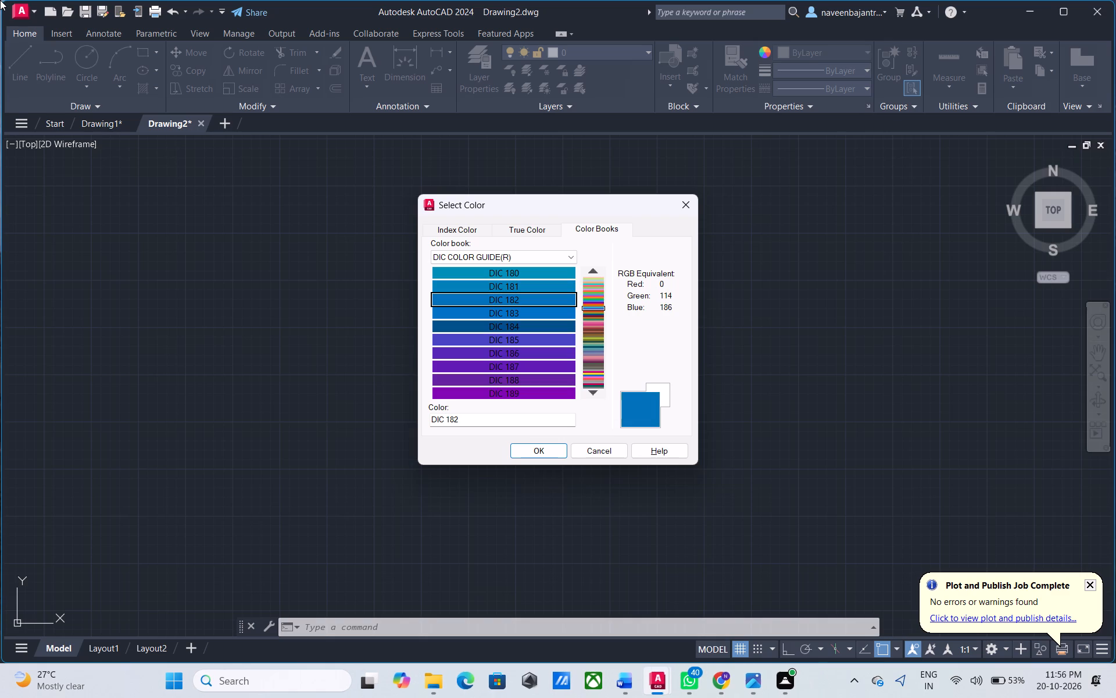
{"action": "key", "text": "Down"}
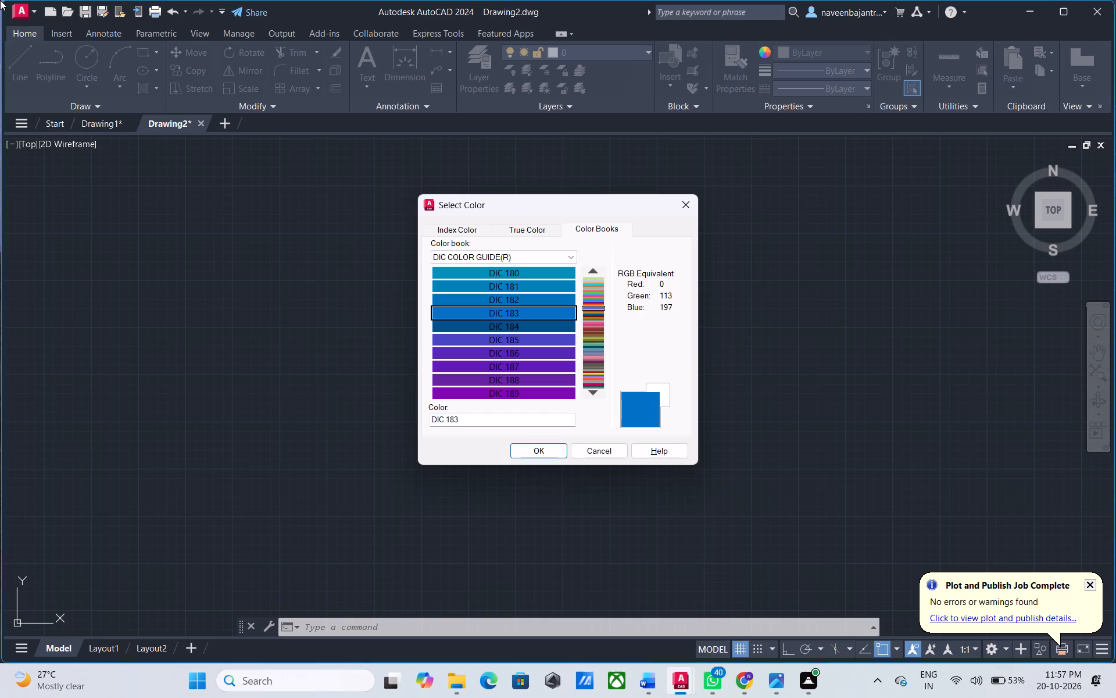
{"action": "key", "text": "Down"}
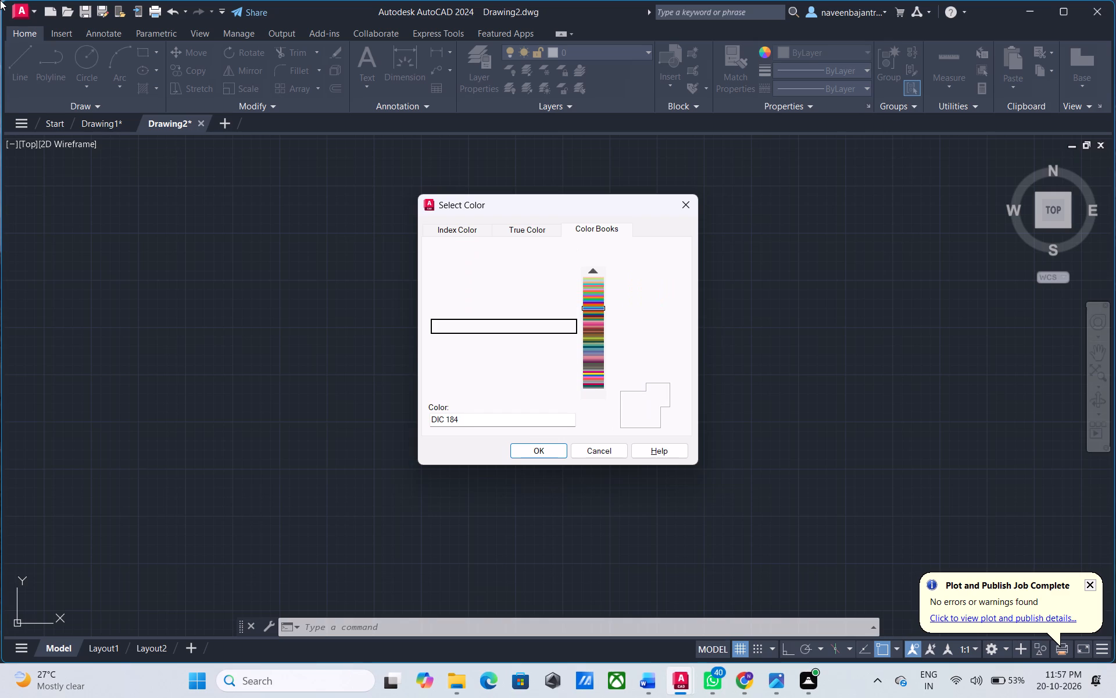
{"action": "key", "text": "Down"}
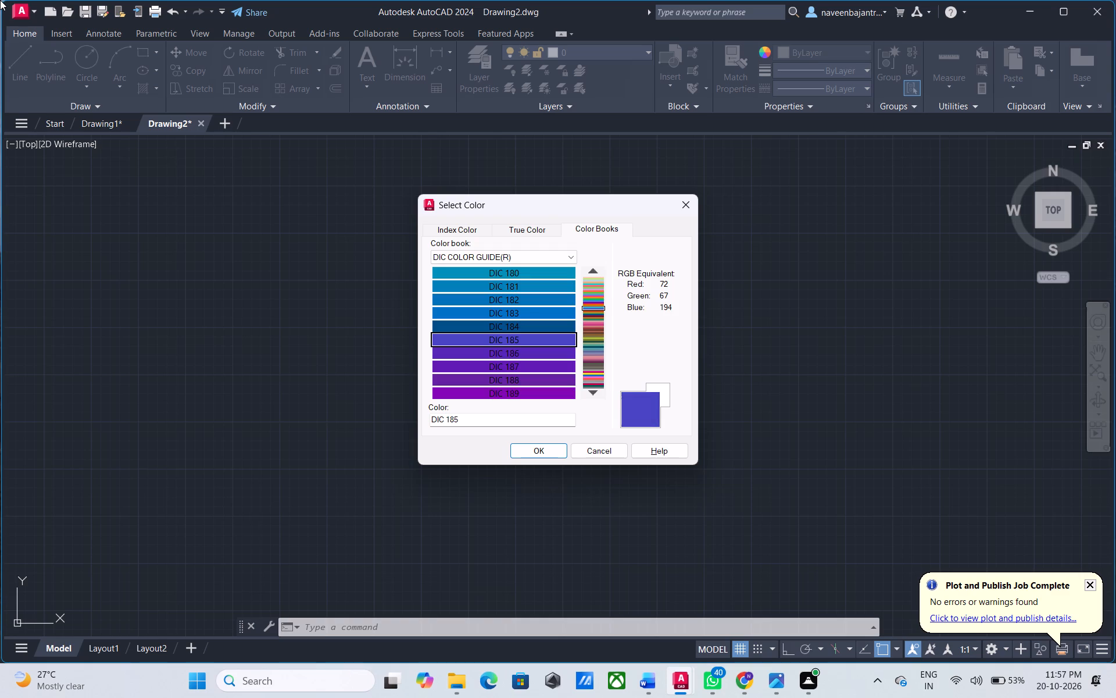
{"action": "key", "text": "Down"}
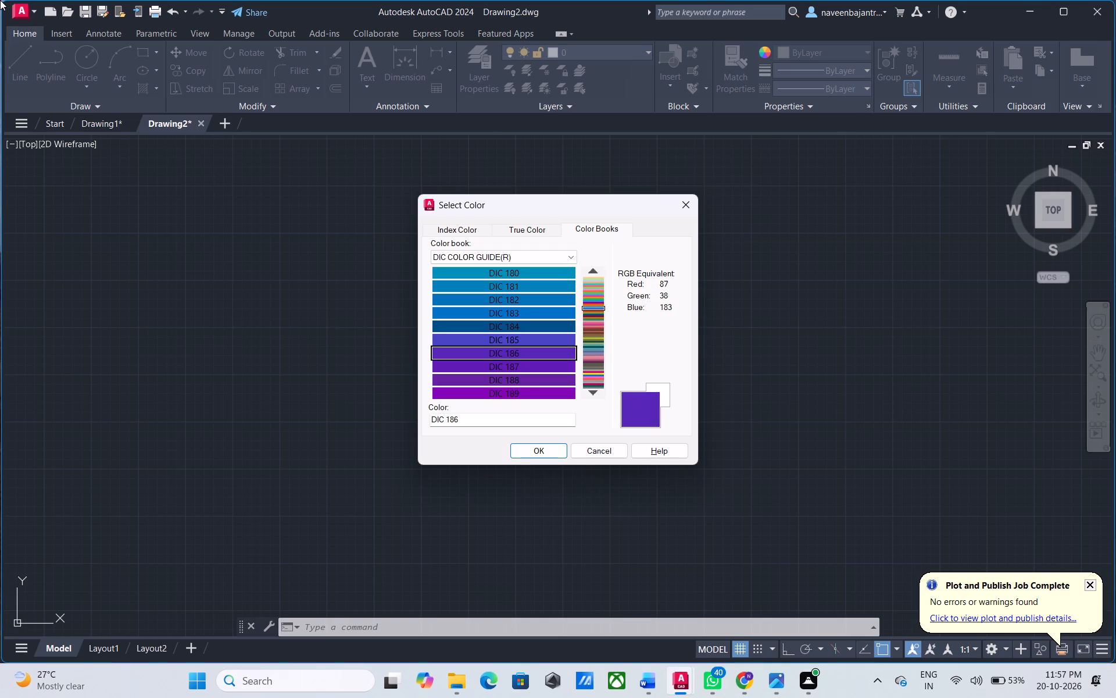
{"action": "key", "text": "Down"}
{"action": "key", "text": "Down"}
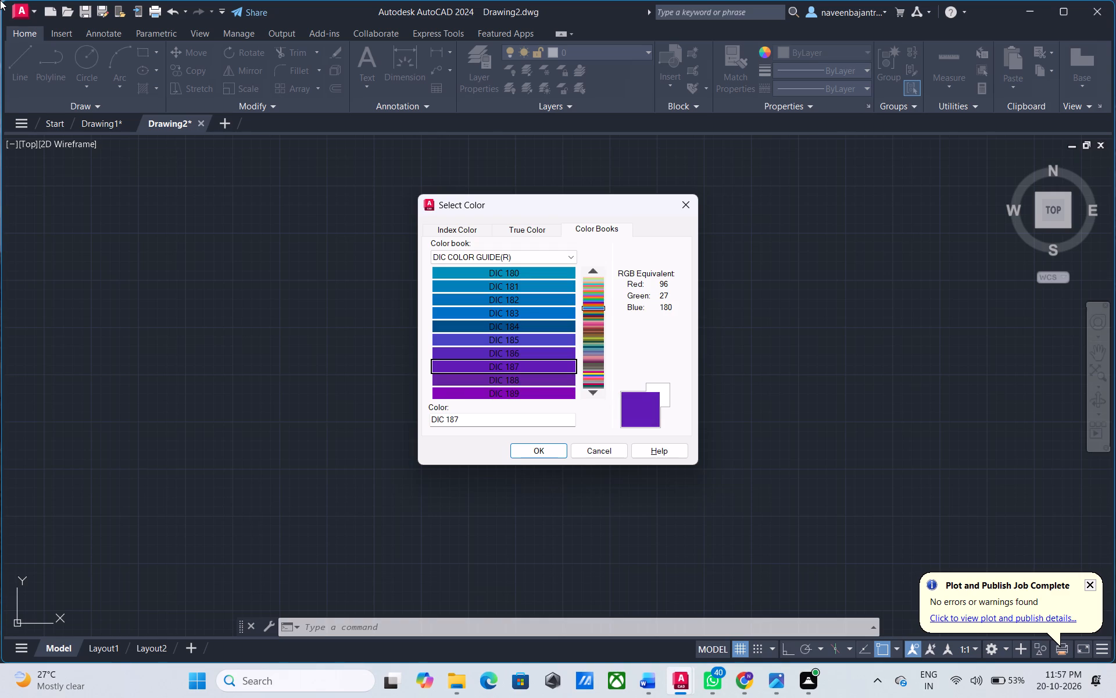
{"action": "key", "text": "Down"}
{"action": "key", "text": "Down"}
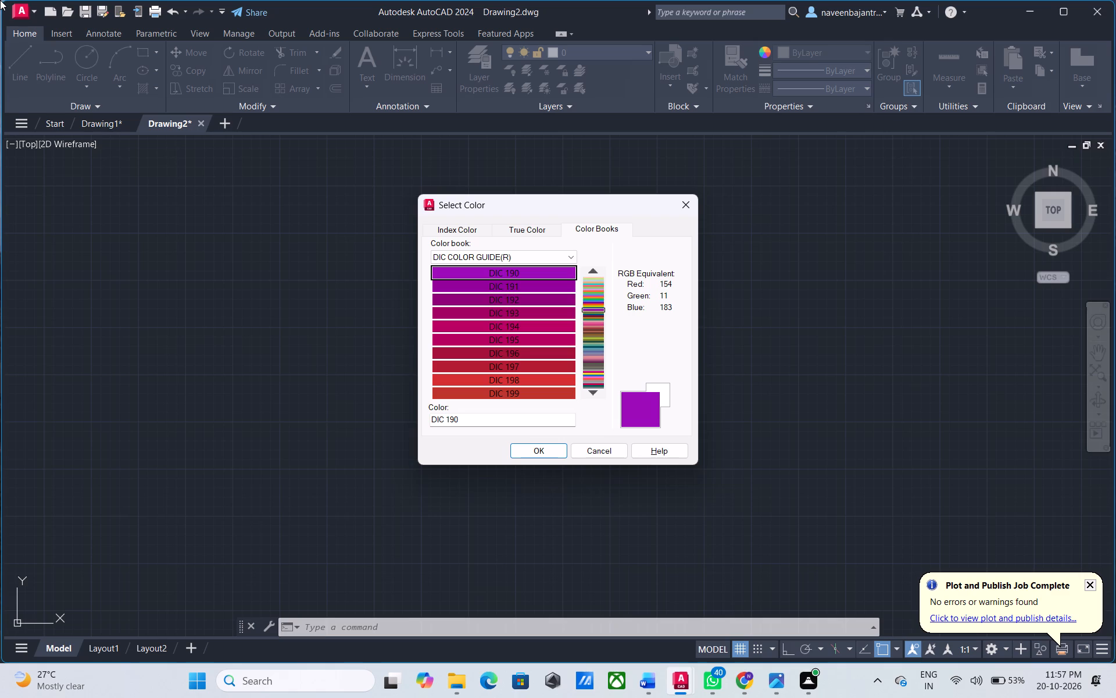
{"action": "key", "text": "Down"}
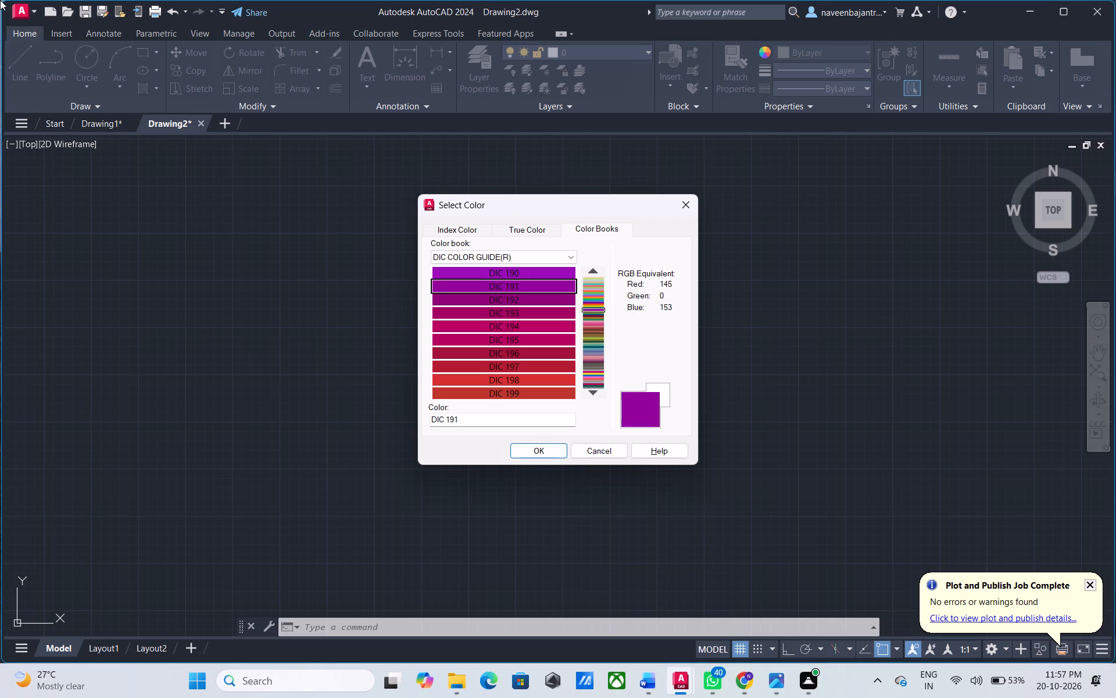
{"action": "key", "text": "Down"}
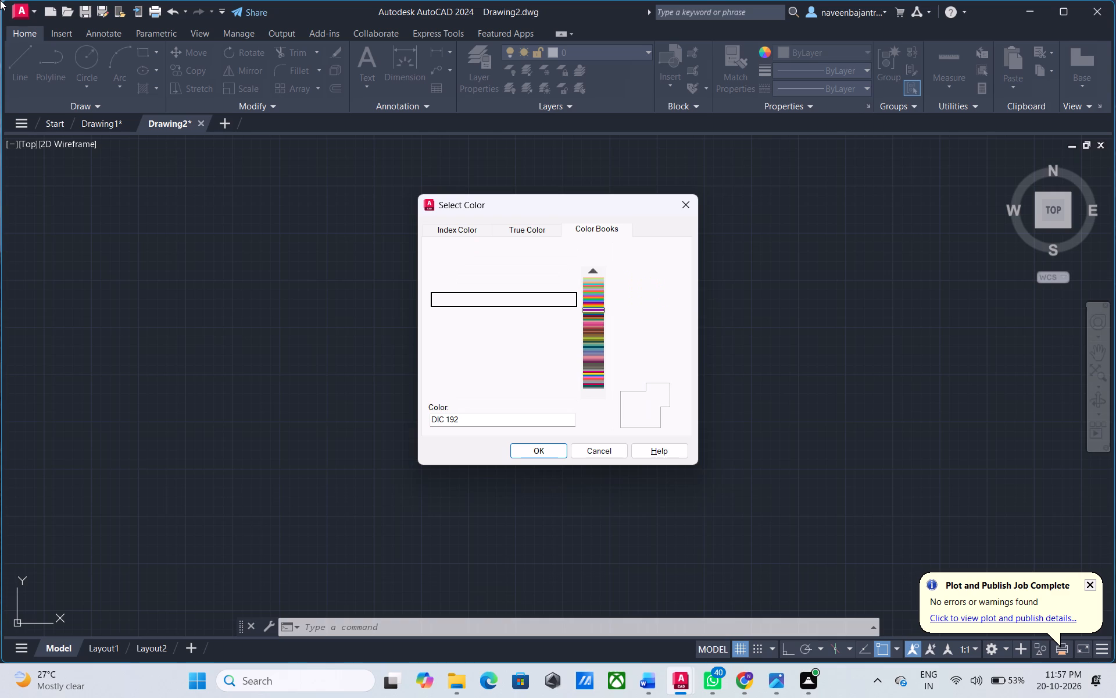
{"action": "key", "text": "Down"}
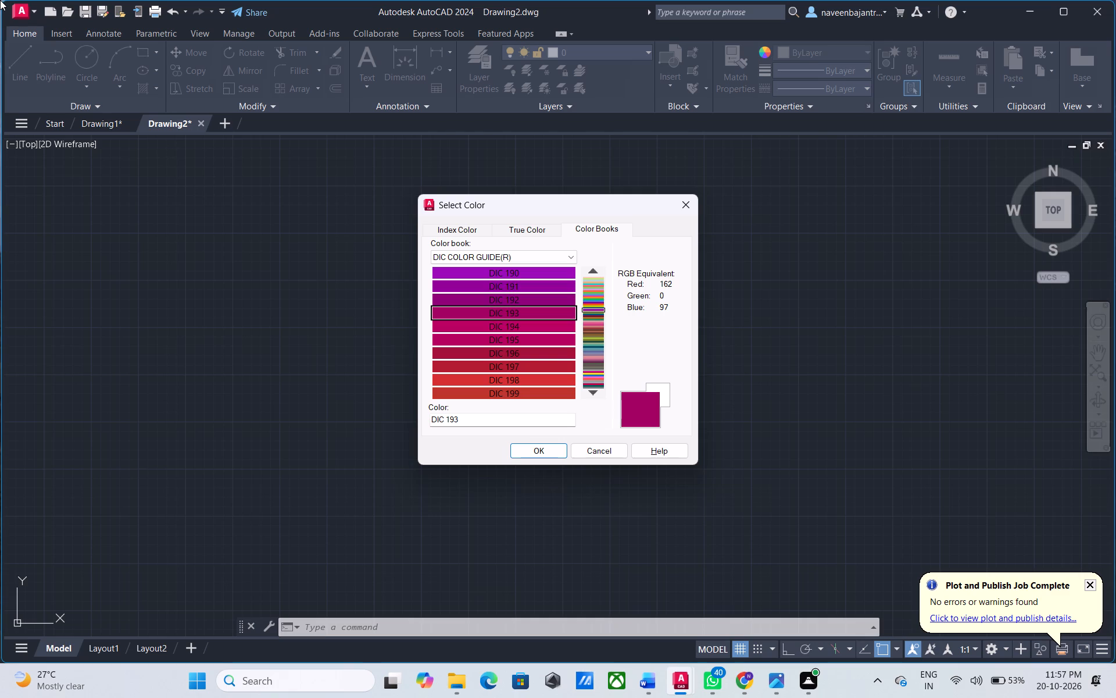
{"action": "key", "text": "Down"}
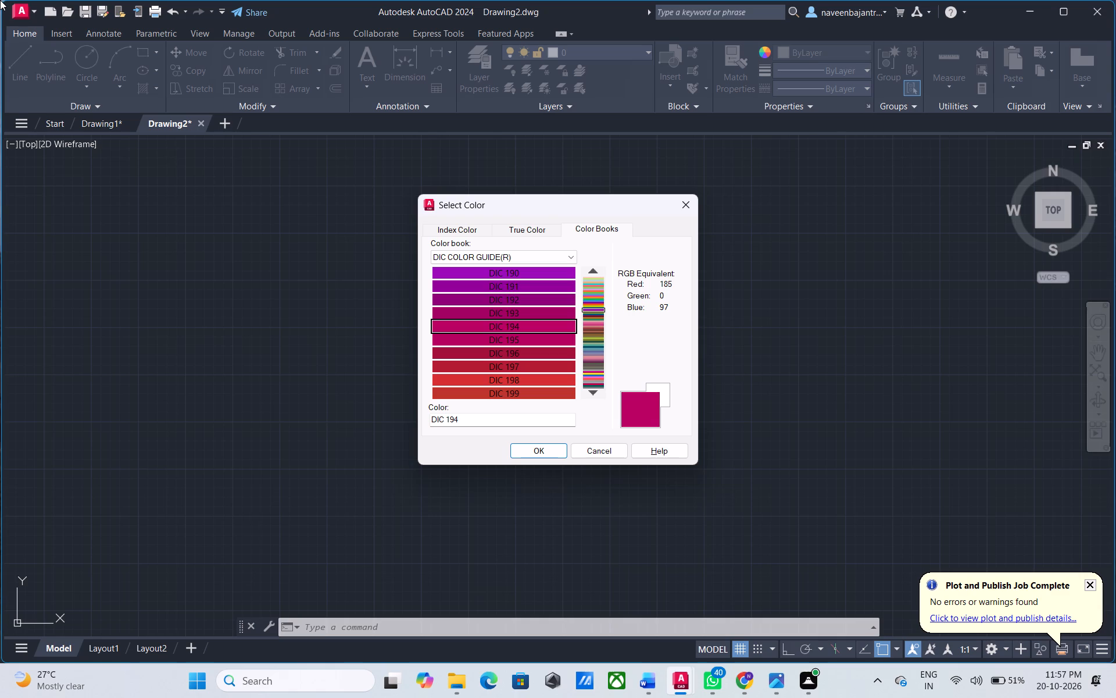
{"action": "key", "text": "Down"}
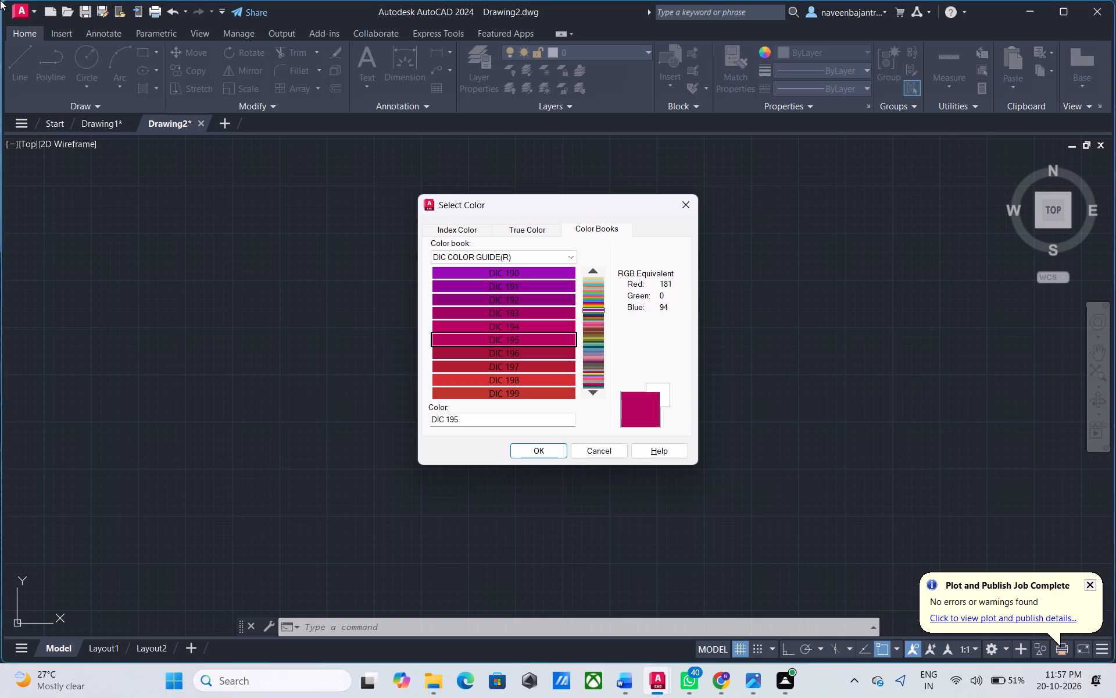
{"action": "key", "text": "Down"}
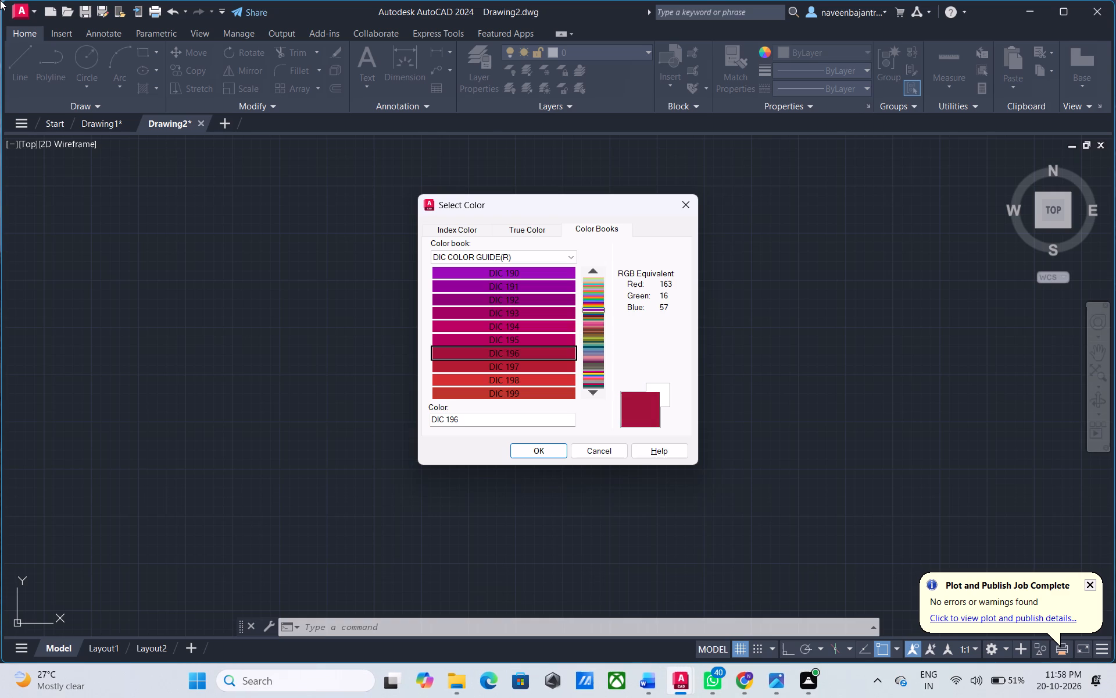
{"action": "key", "text": "Down"}
{"action": "key", "text": "Down"}
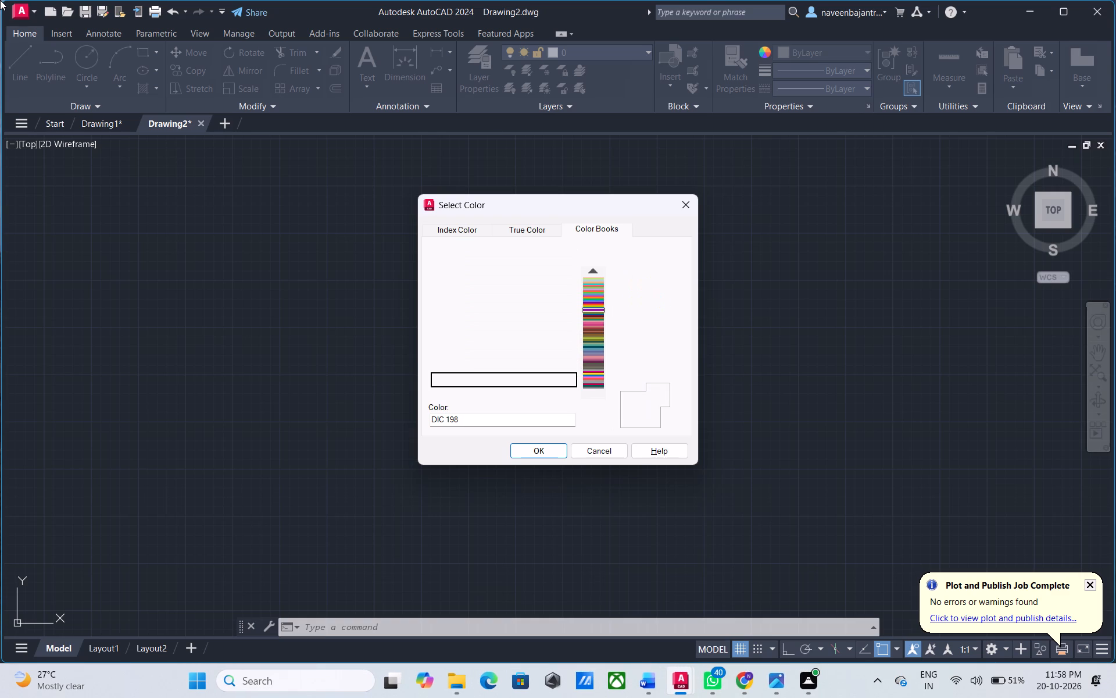
{"action": "key", "text": "Down"}
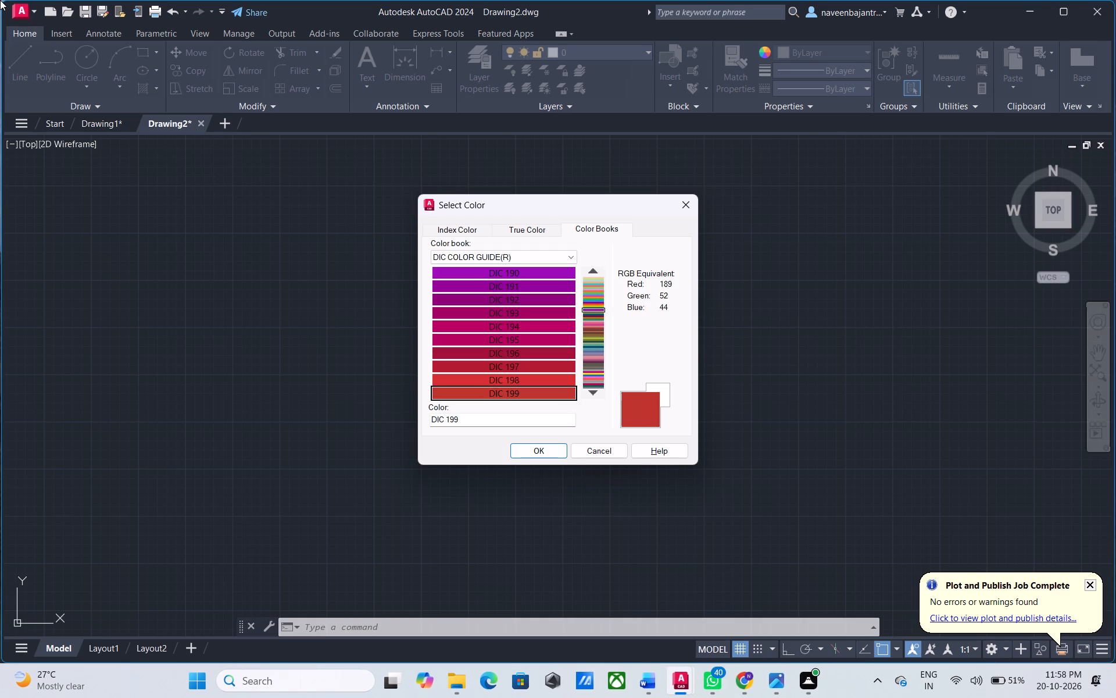
{"action": "key", "text": "Down"}
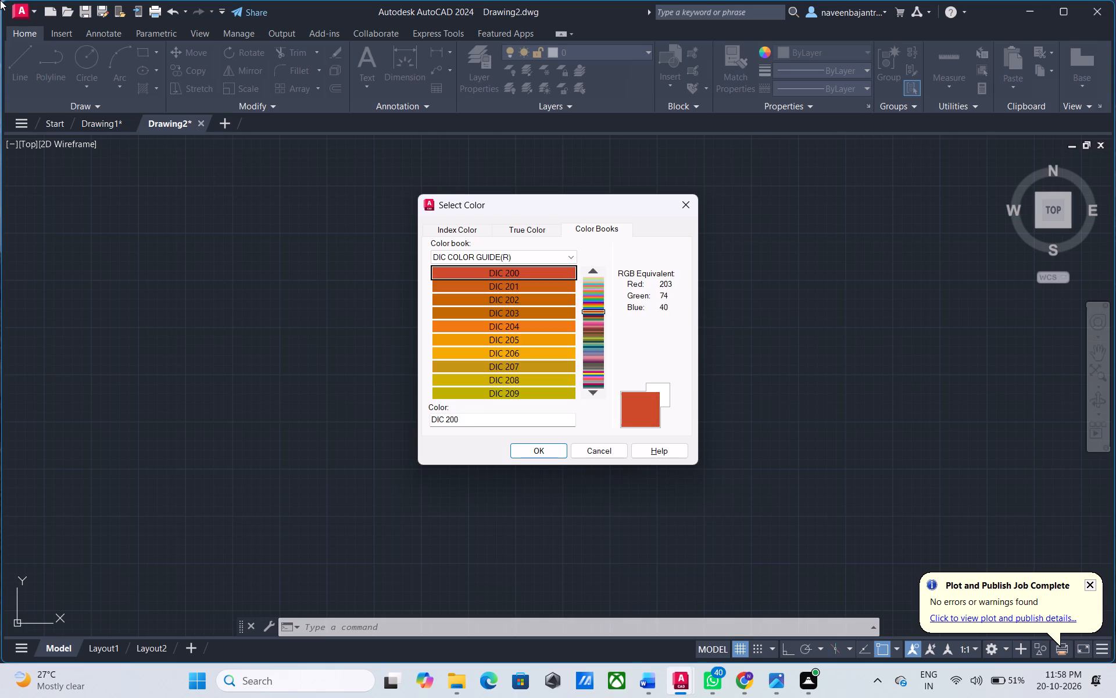
{"action": "key", "text": "Down"}
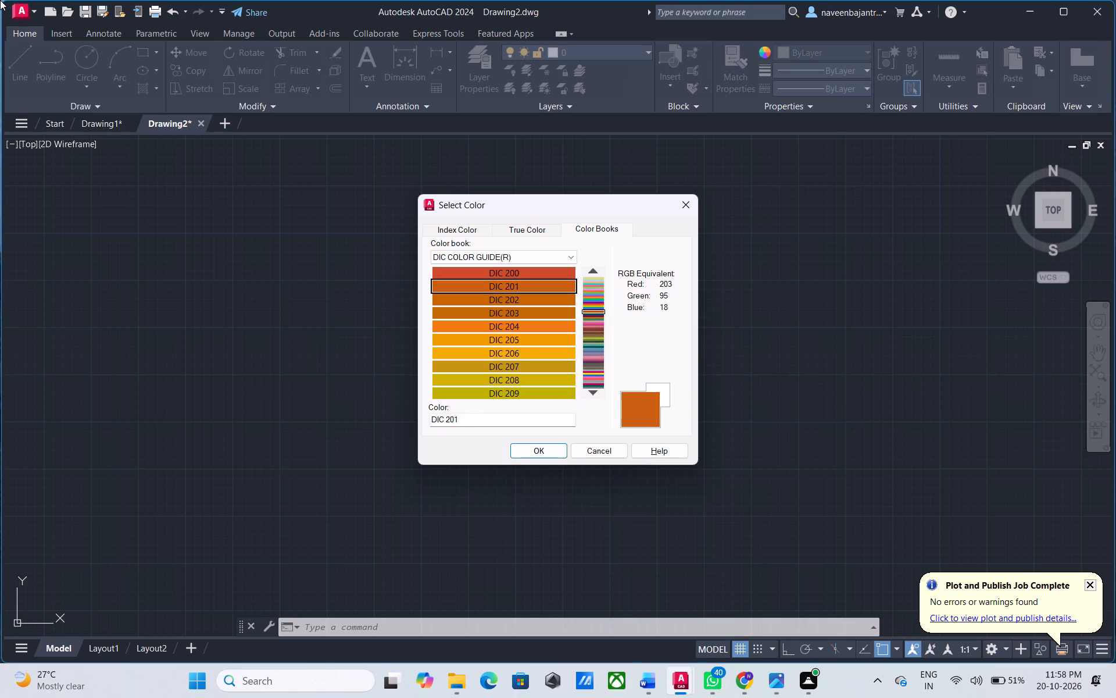
{"action": "key", "text": "Down"}
{"action": "key", "text": "Down"}
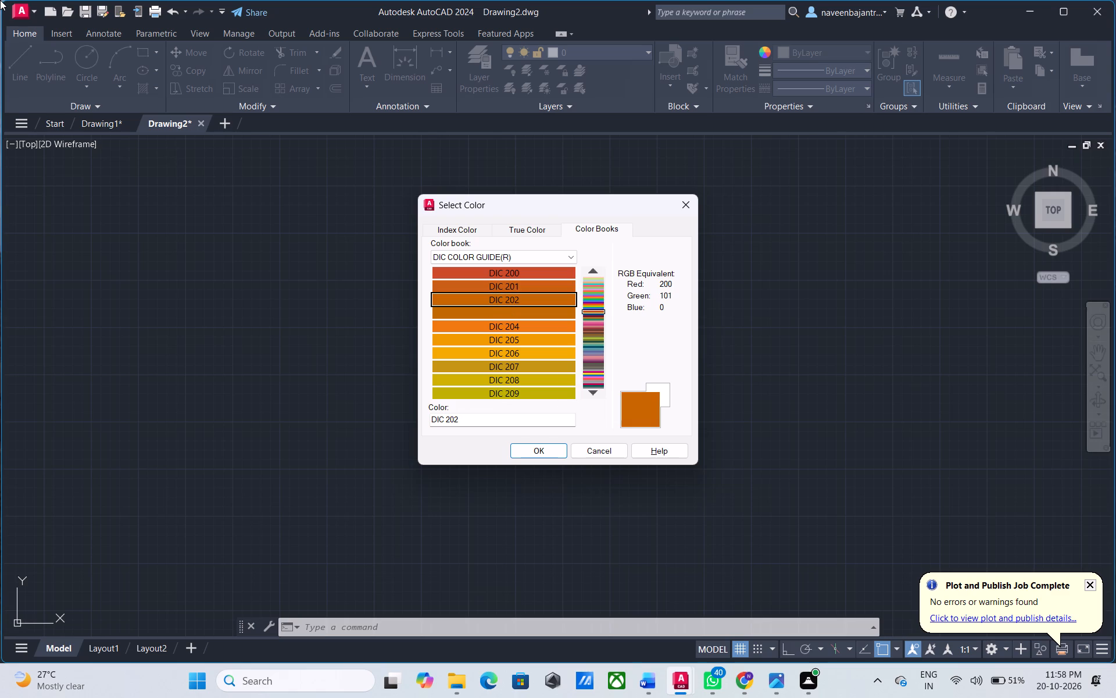
{"action": "key", "text": "Down"}
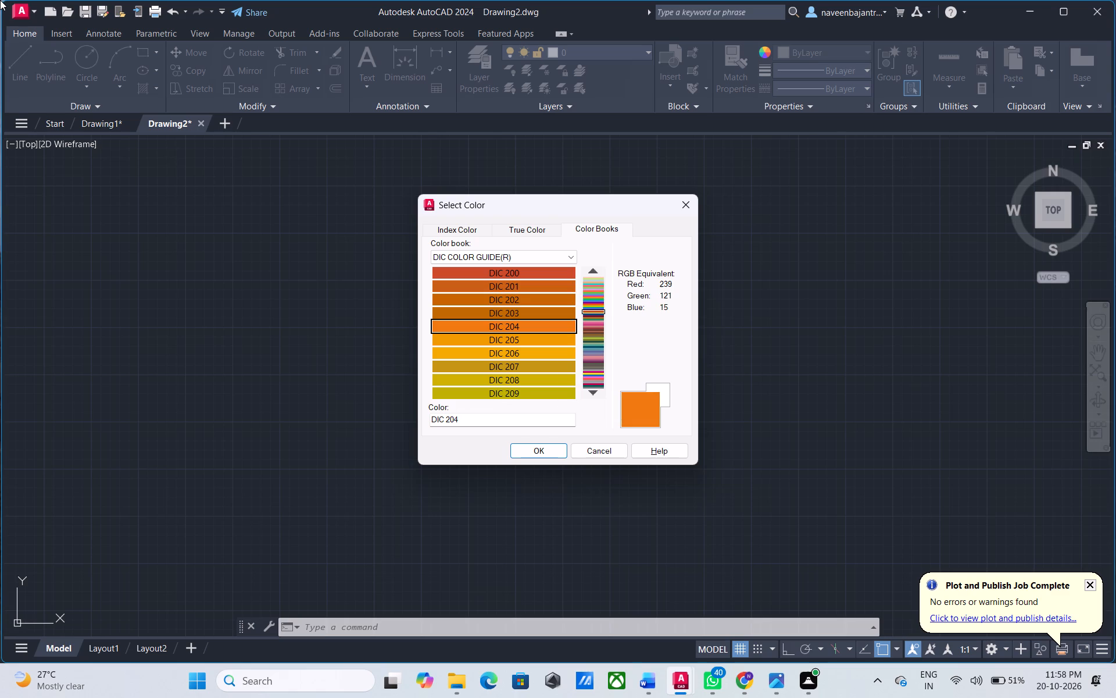
{"action": "key", "text": "Down"}
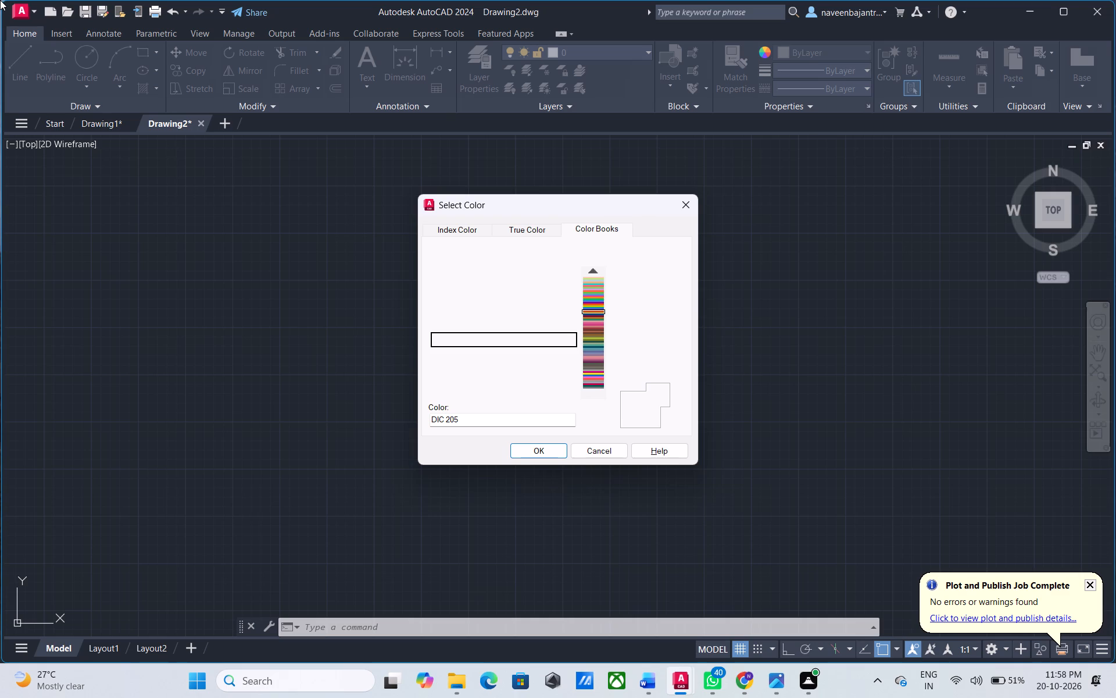
{"action": "key", "text": "Down"}
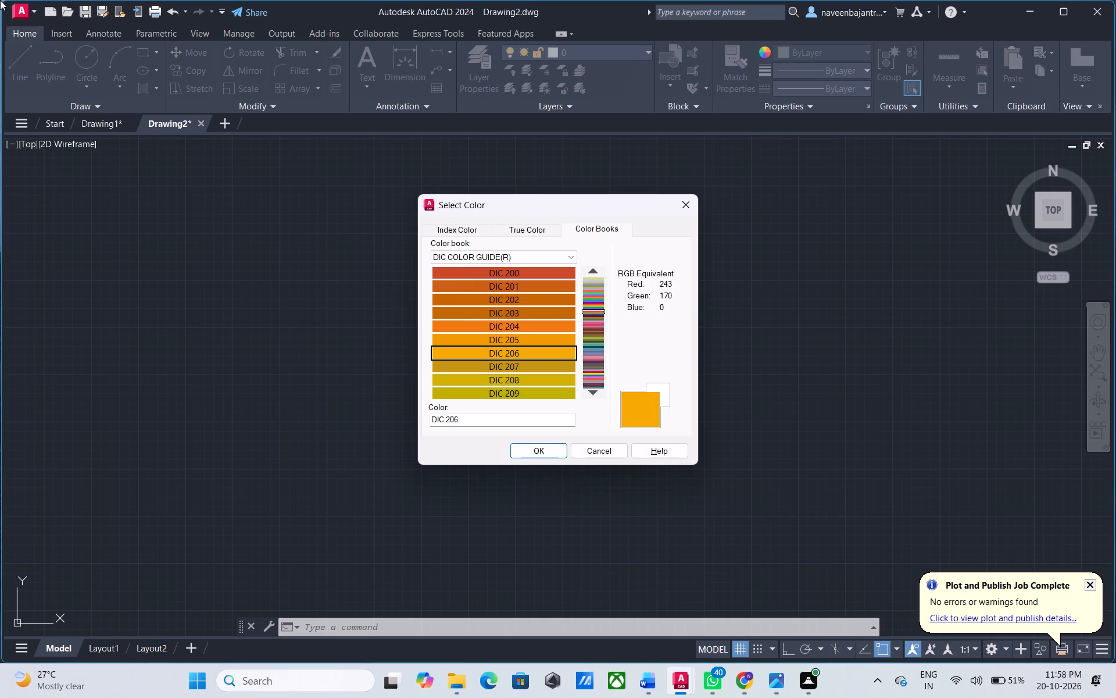
{"action": "key", "text": "Down"}
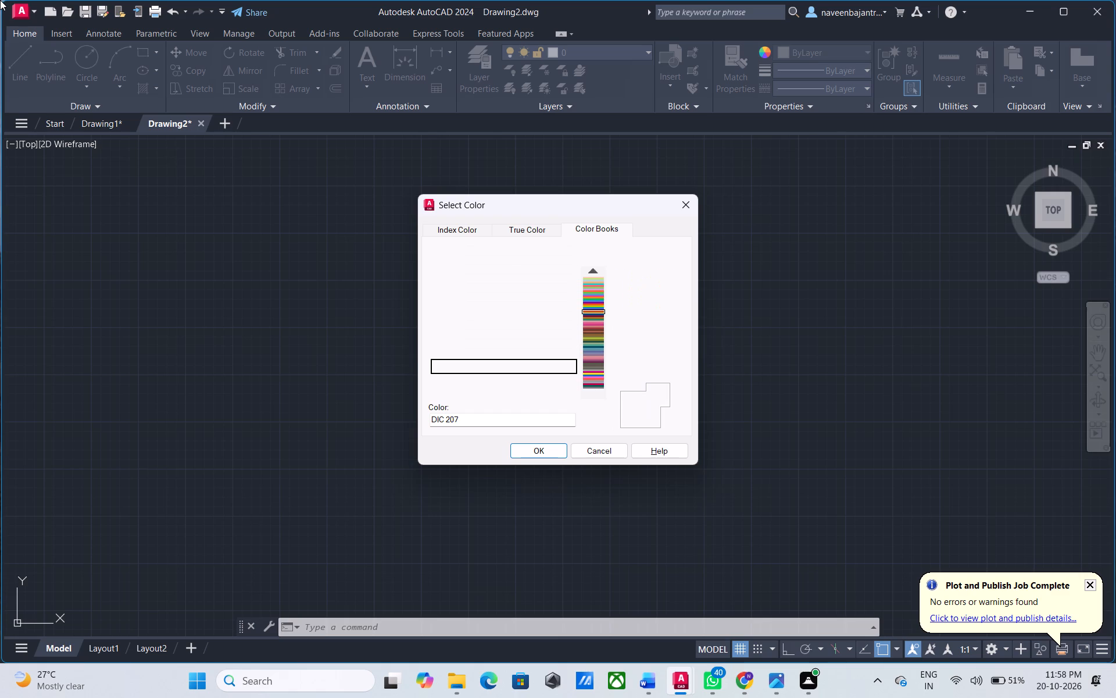
{"action": "key", "text": "Down"}
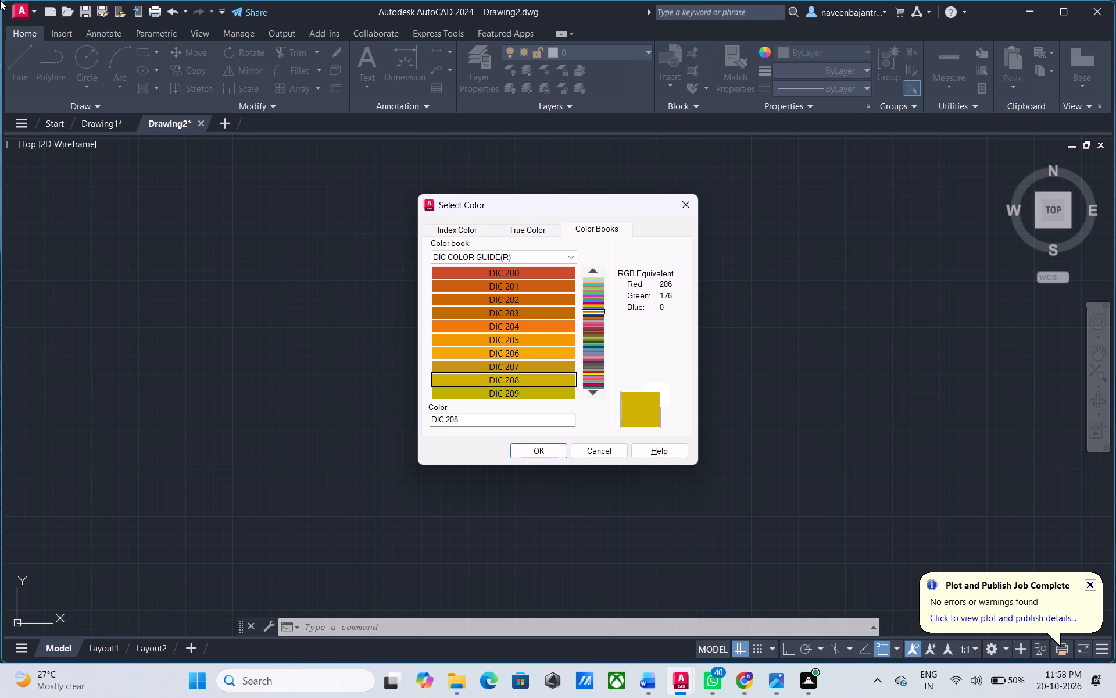
{"action": "key", "text": "Down"}
{"action": "key", "text": "Down"}
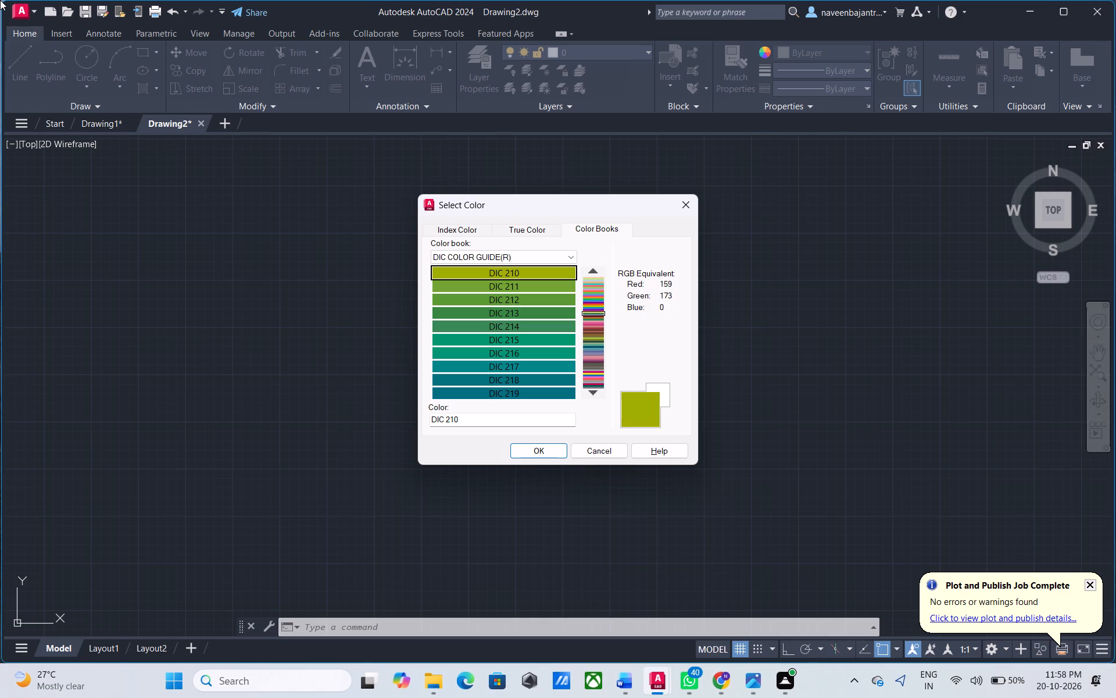
{"action": "key", "text": "Down"}
{"action": "key", "text": "Down"}
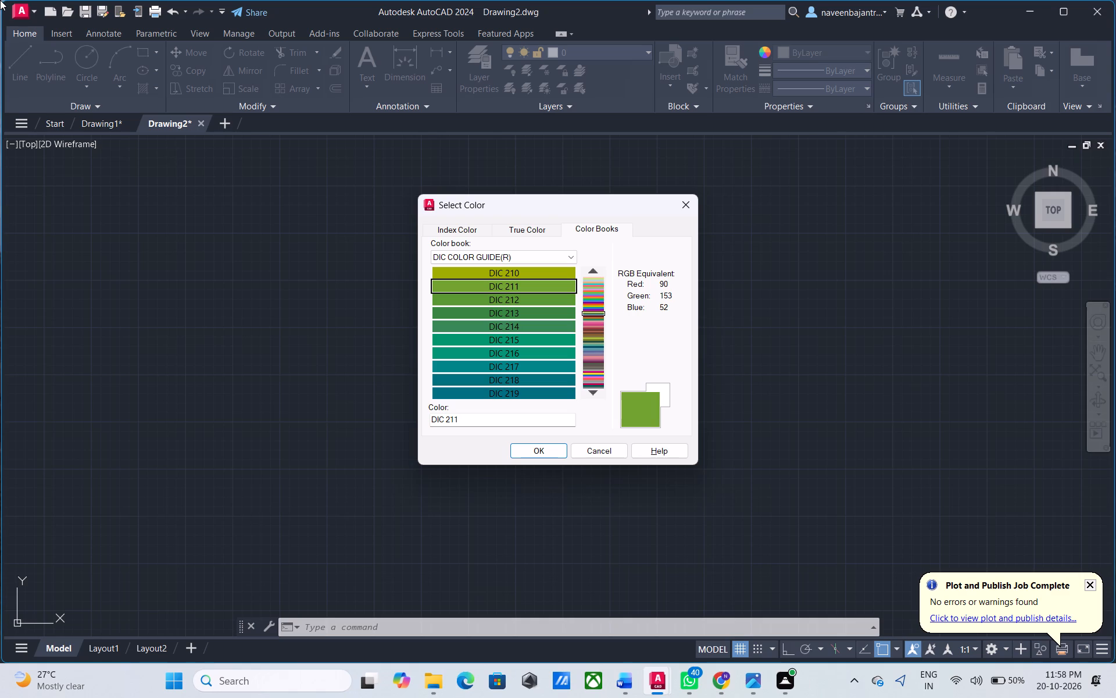
{"action": "key", "text": "Down"}
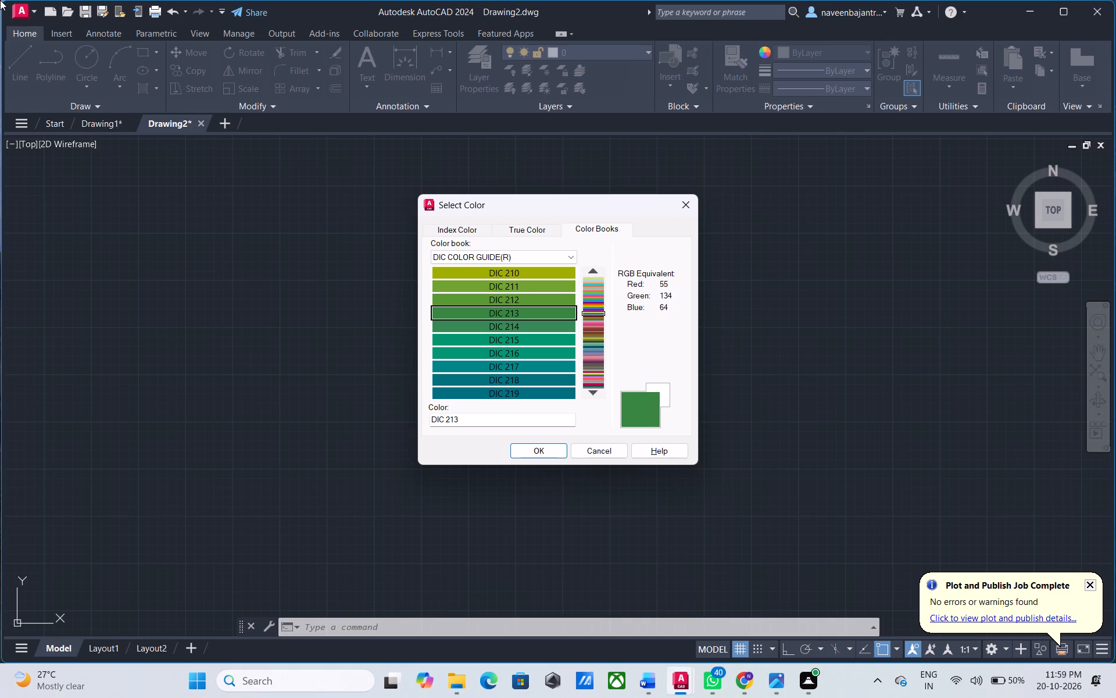
{"action": "key", "text": "Down"}
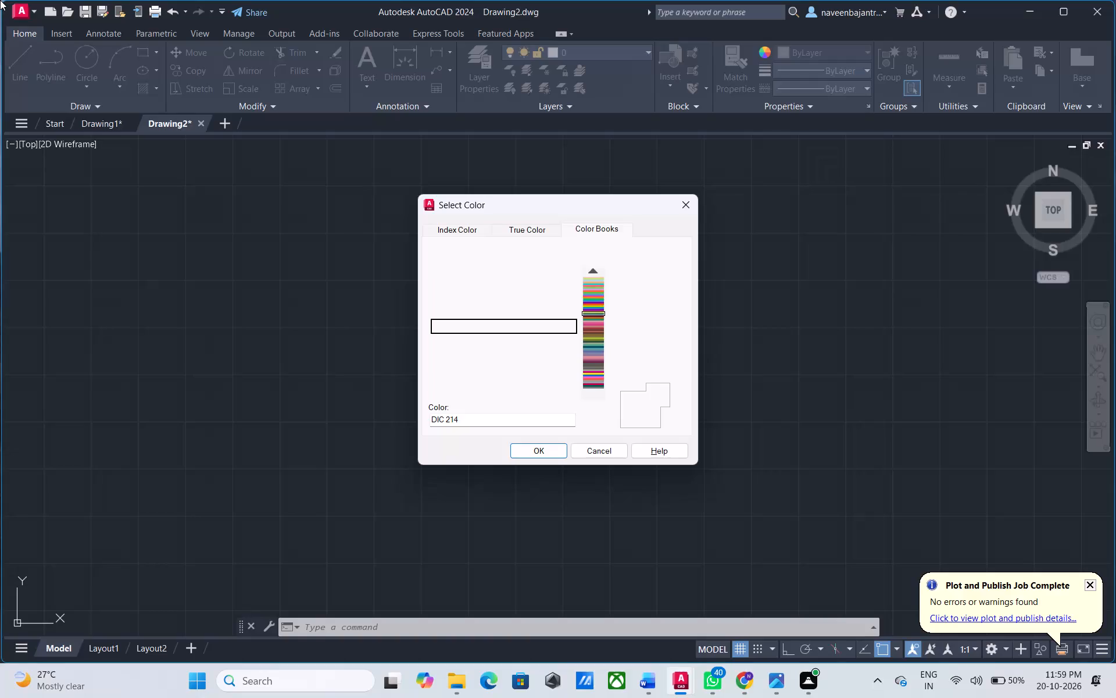
Examine the DIC COLOR GUIDE(R) color book swatches one by one from DIC 215 to DIC 248 for the current object colour.
{"action": "key", "text": "Down"}
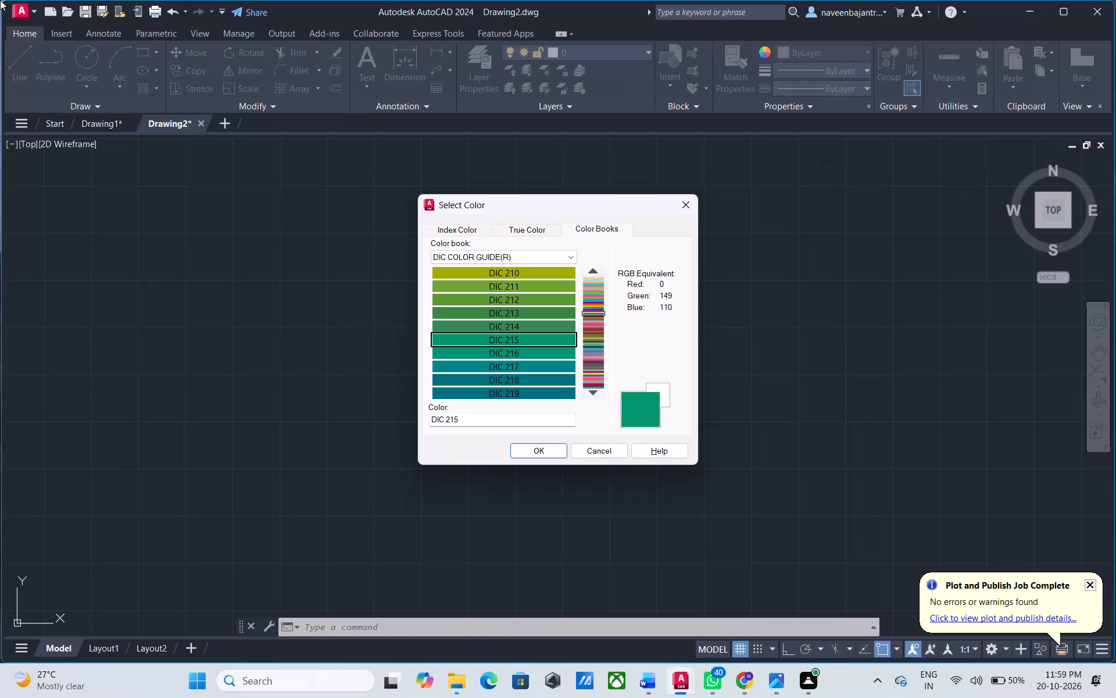
{"action": "key", "text": "Down"}
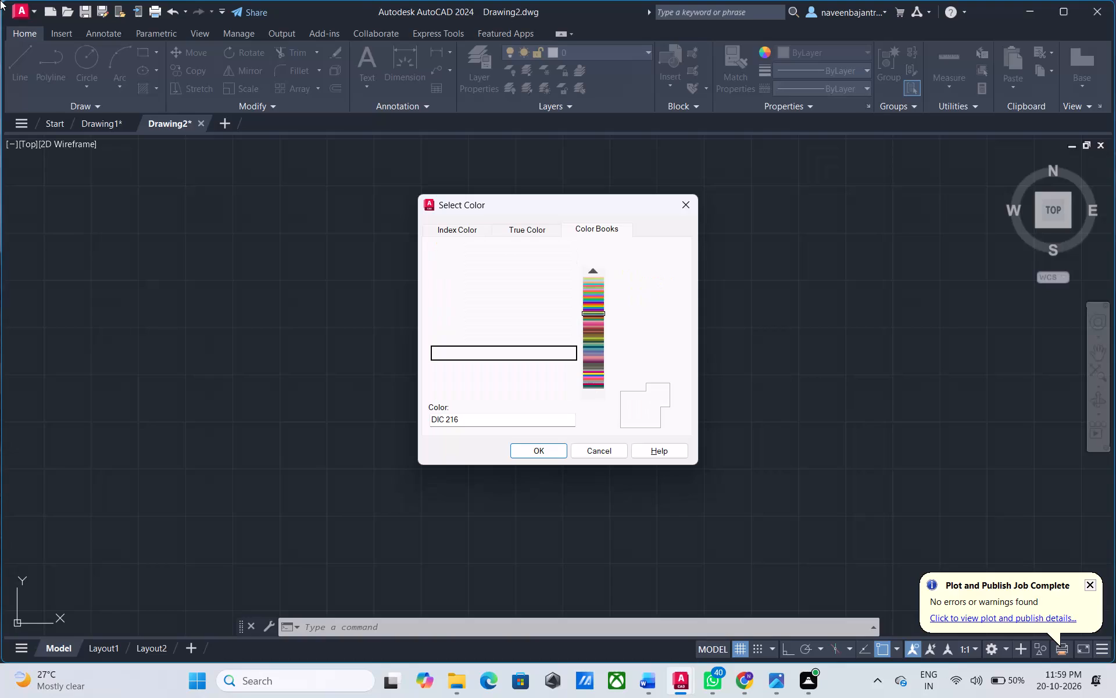
{"action": "key", "text": "Down"}
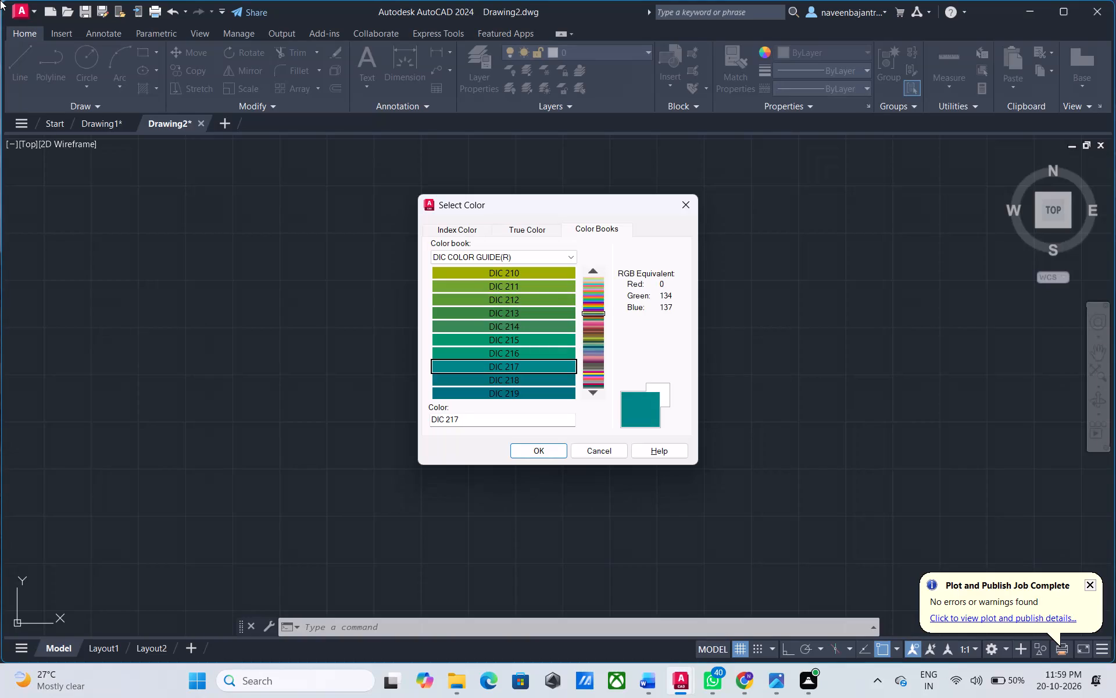
{"action": "key", "text": "Down"}
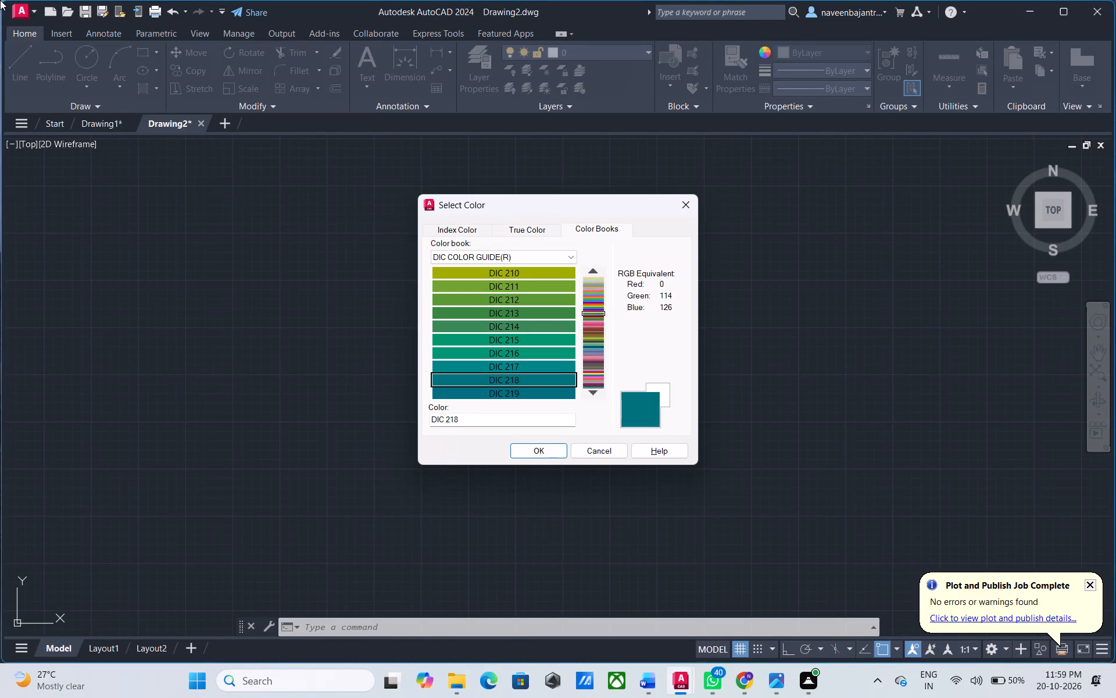
{"action": "key", "text": "Down"}
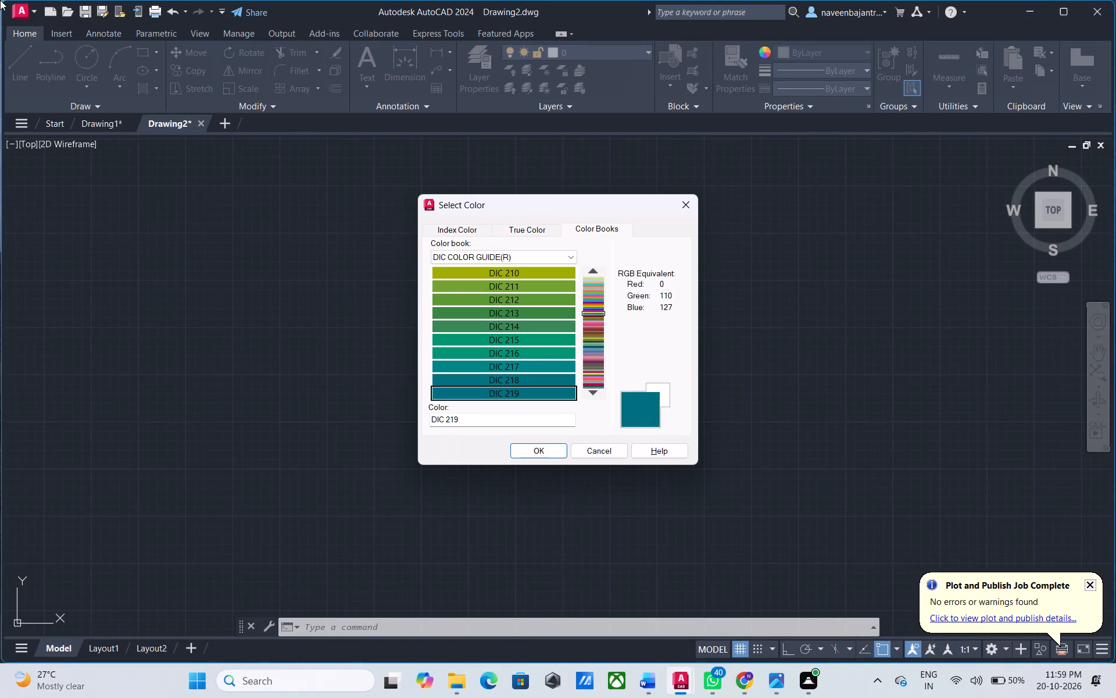
{"action": "key", "text": "Down"}
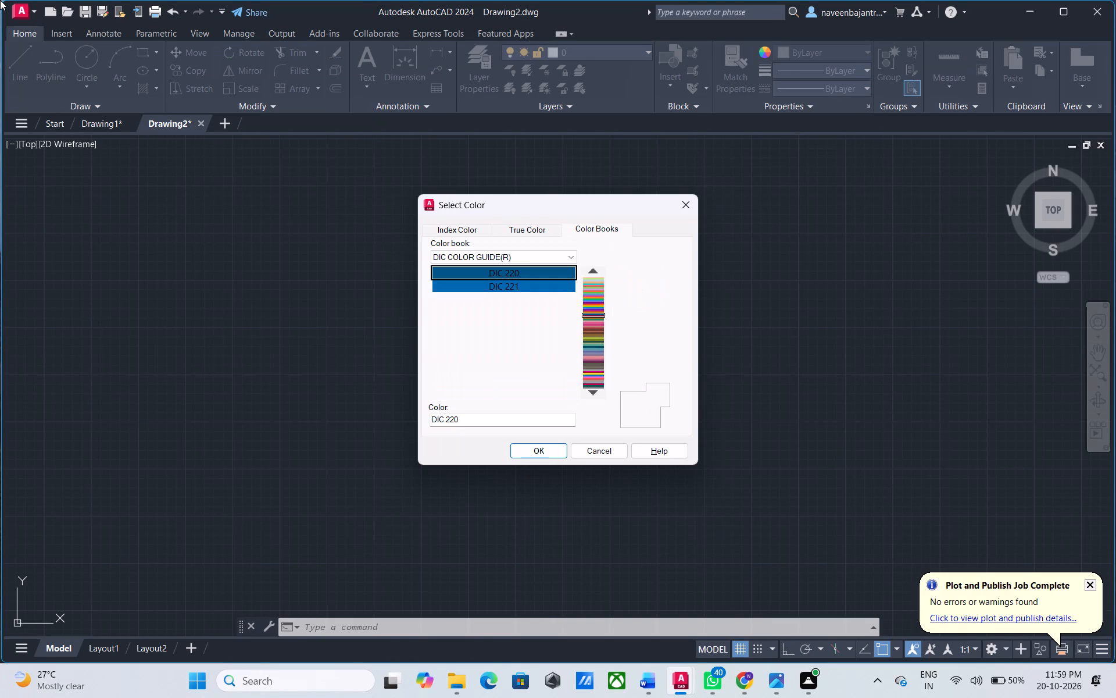
{"action": "key", "text": "Down"}
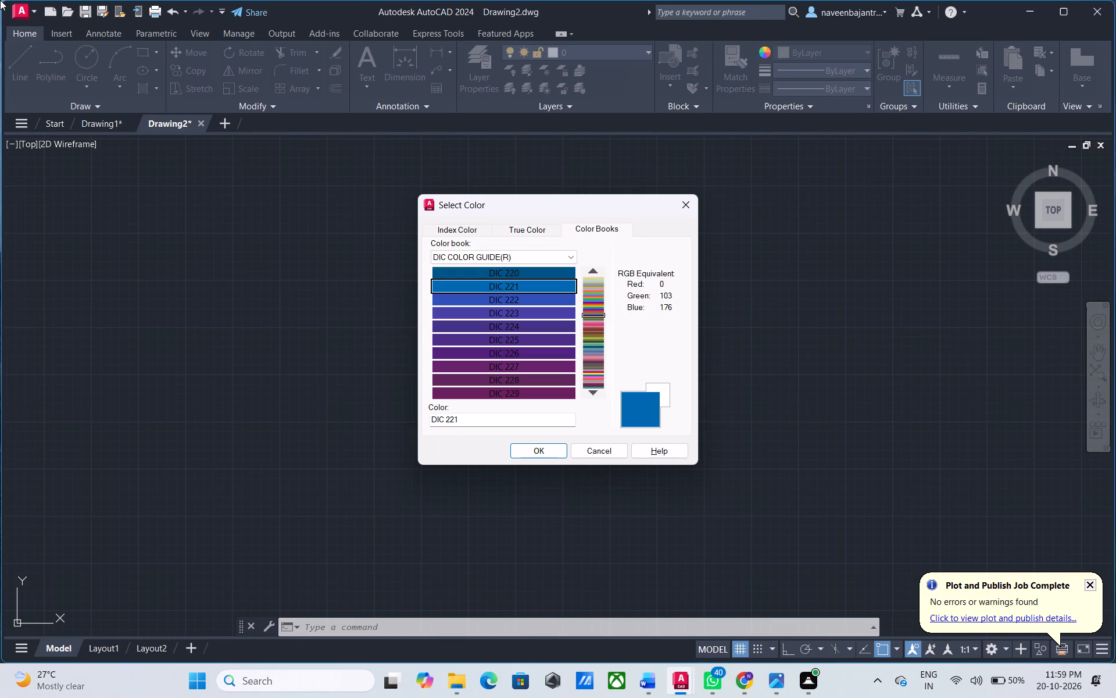
{"action": "key", "text": "Down"}
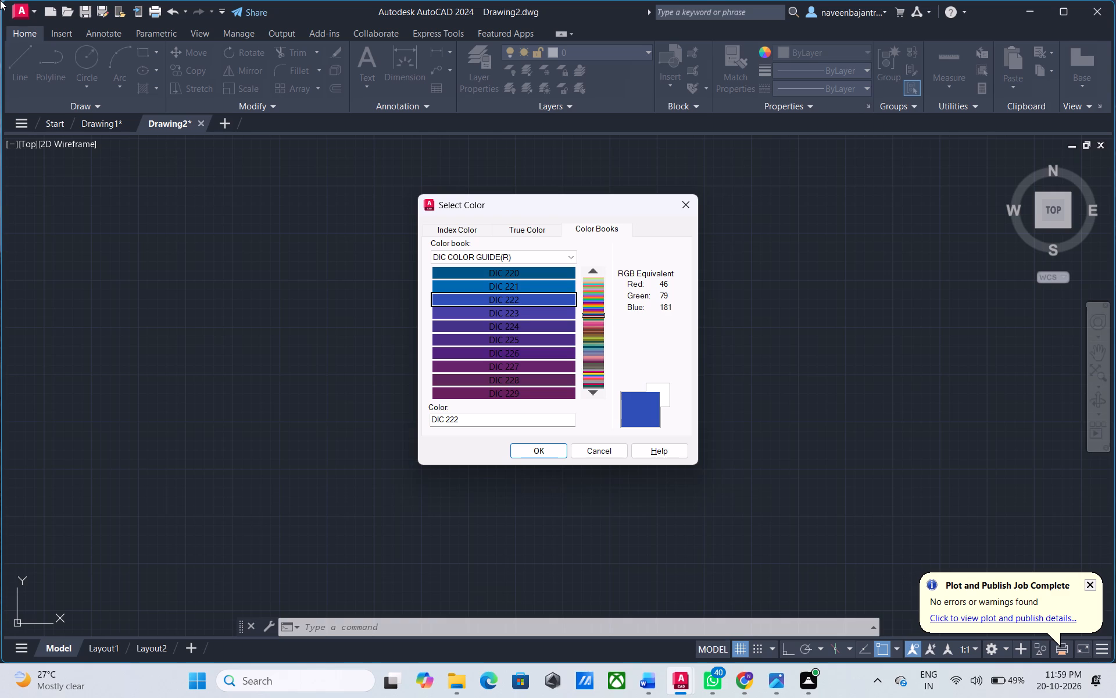
{"action": "key", "text": "Down"}
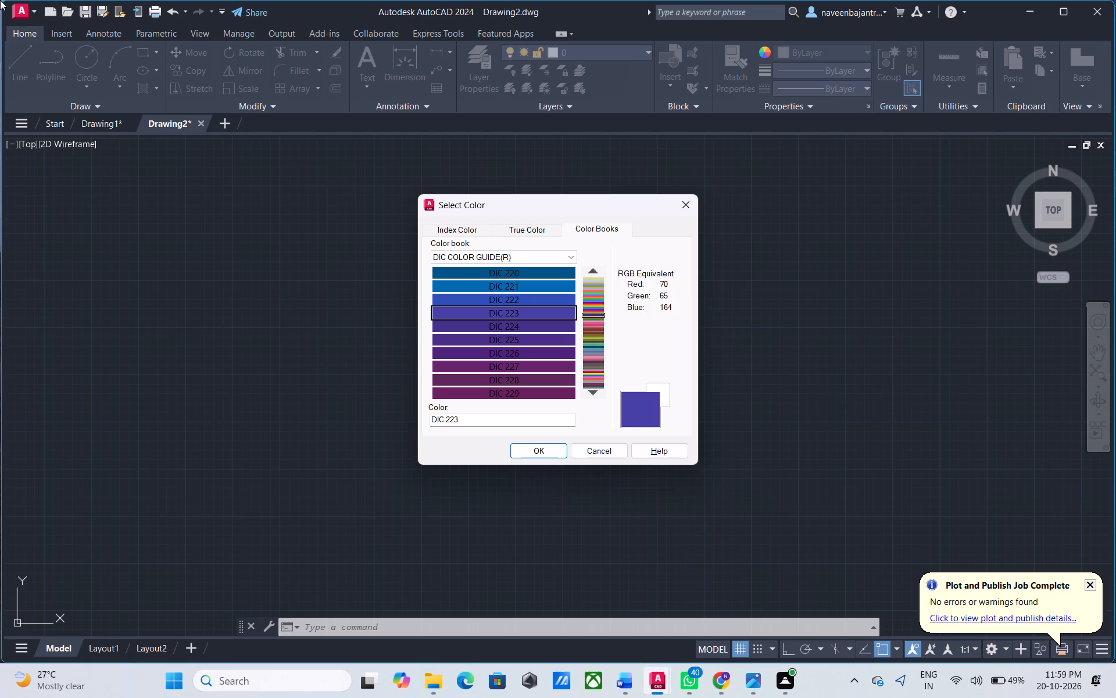
{"action": "key", "text": "Down"}
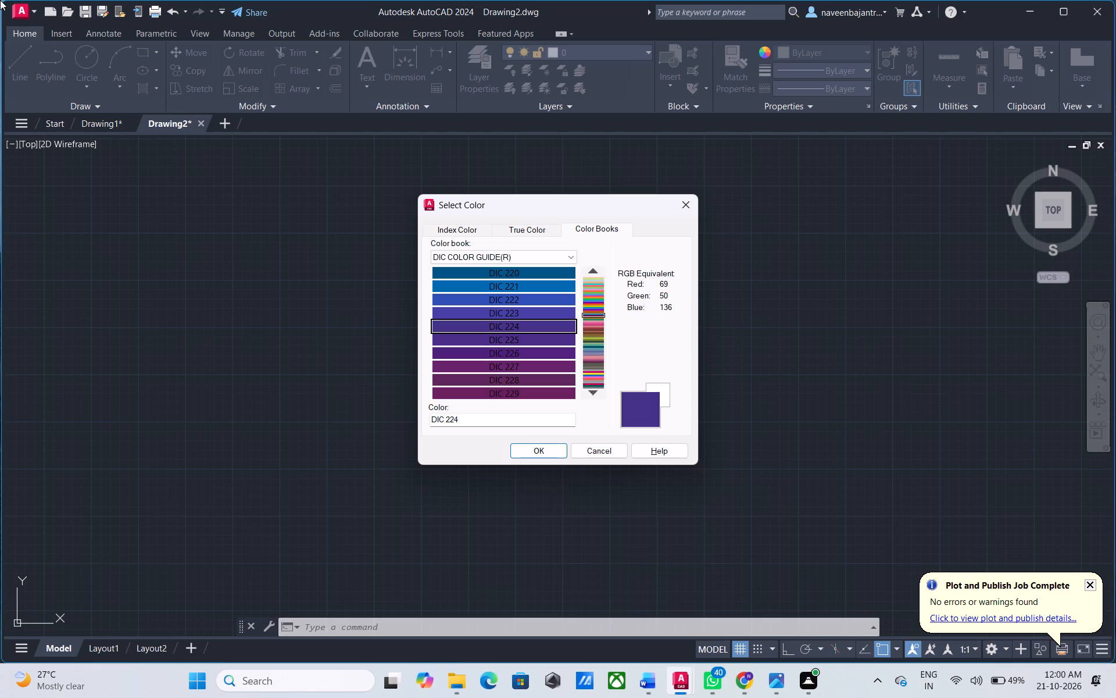
{"action": "key", "text": "Down"}
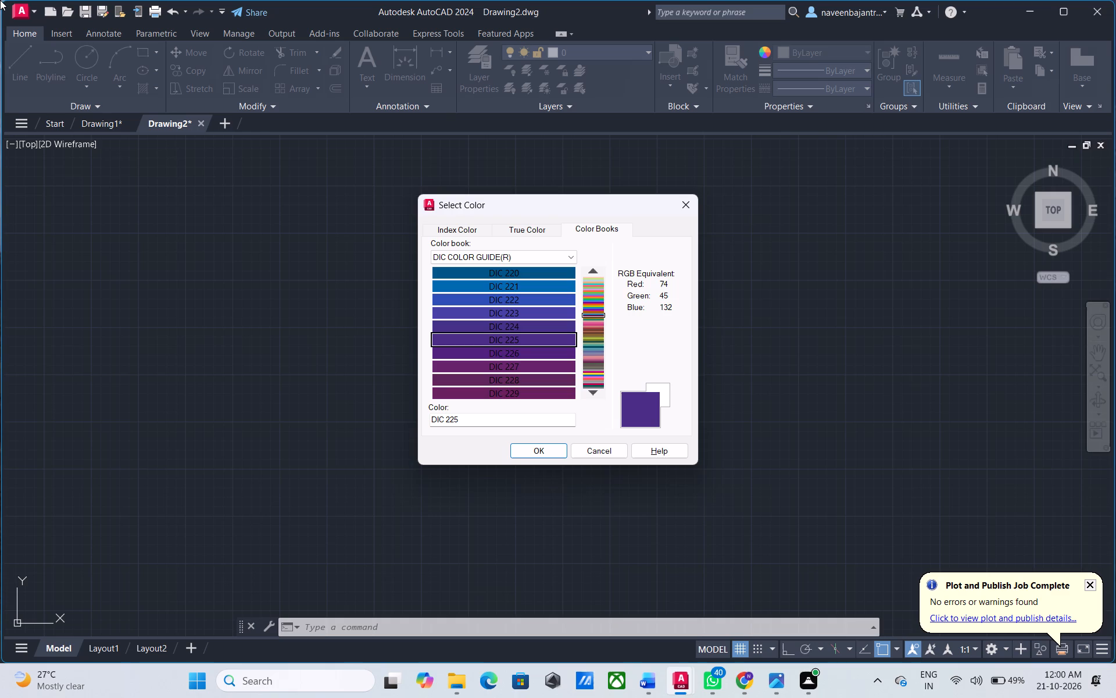
{"action": "key", "text": "Down"}
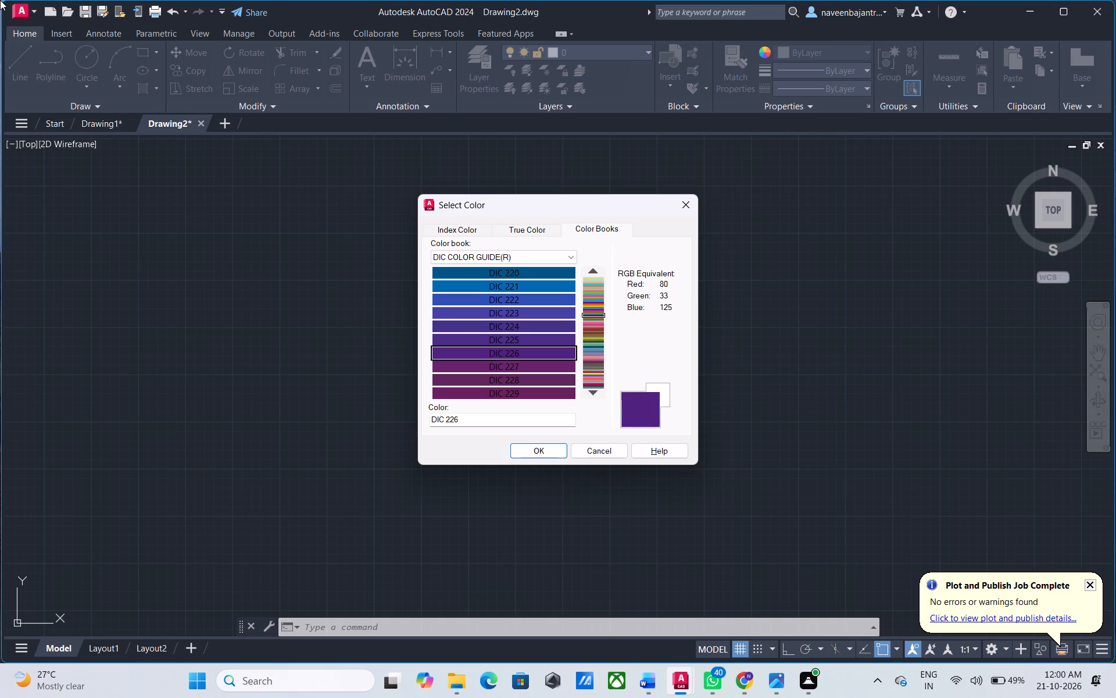
{"action": "key", "text": "Down"}
{"action": "key", "text": "Down"}
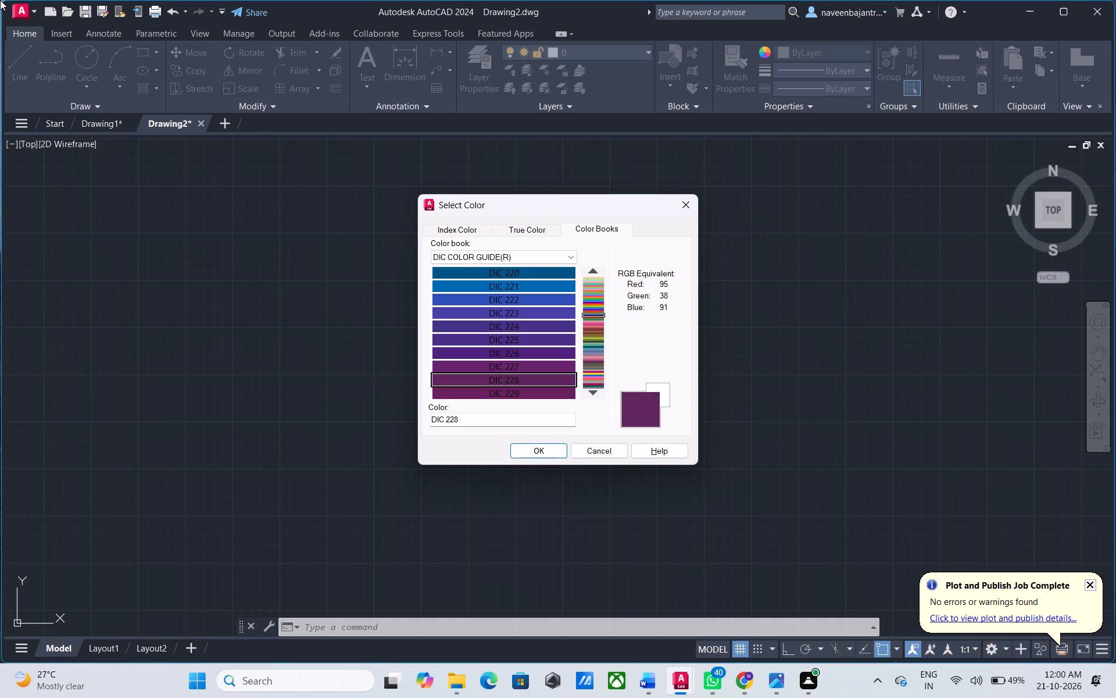
{"action": "key", "text": "Down"}
{"action": "key", "text": "Down"}
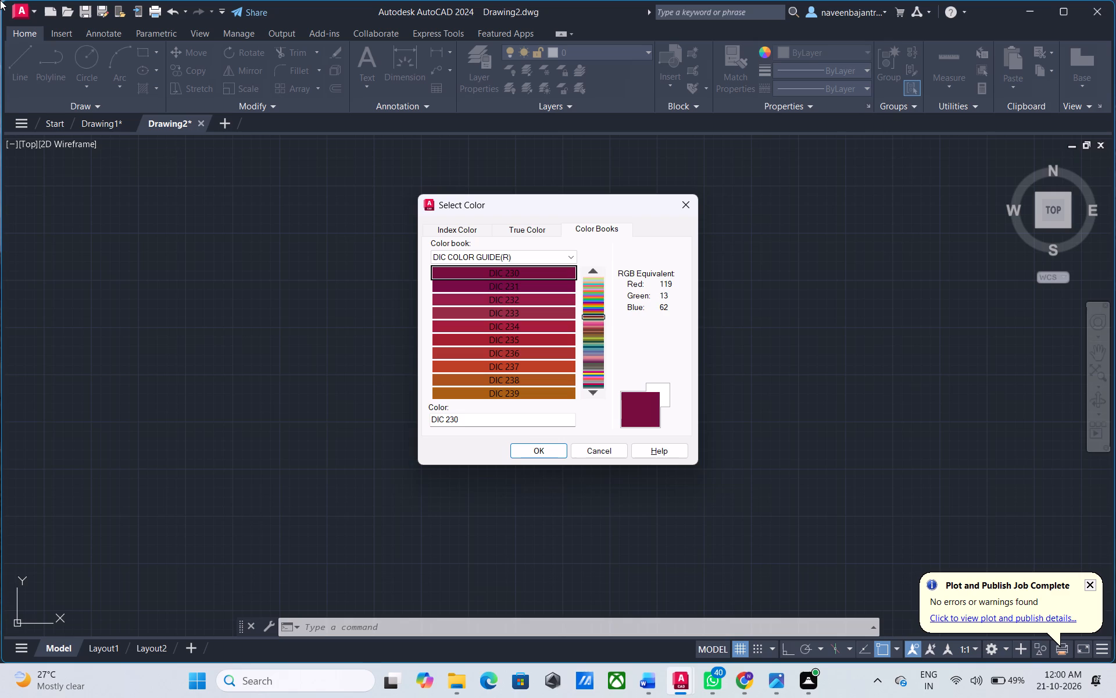
{"action": "key", "text": "Down"}
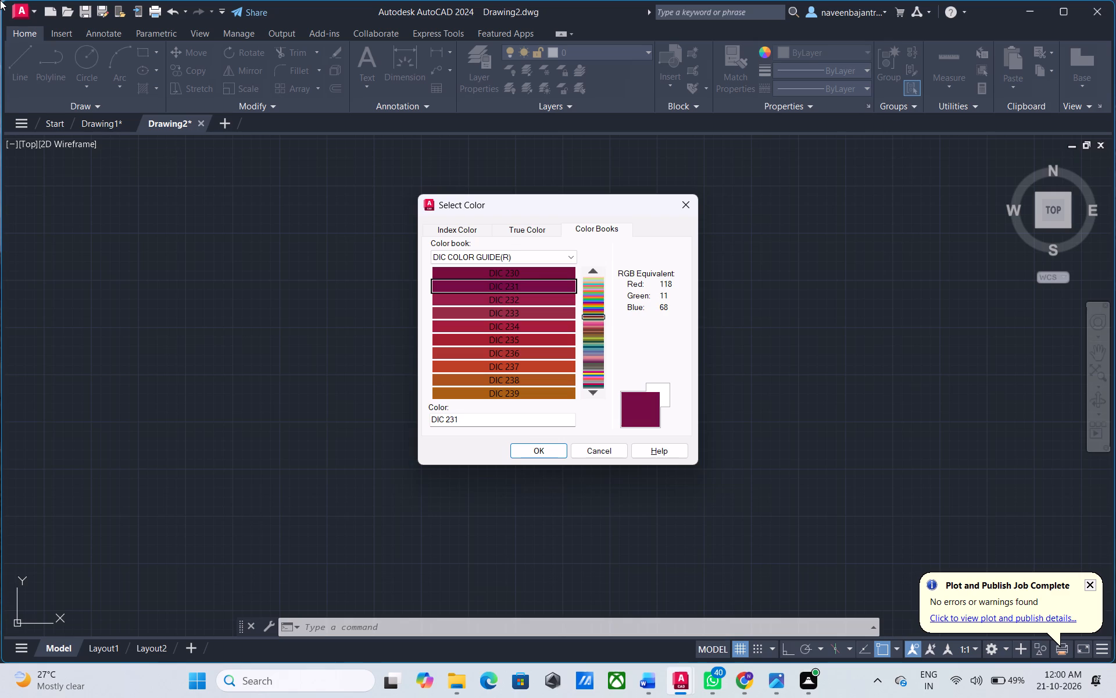
{"action": "key", "text": "Down"}
{"action": "key", "text": "Down"}
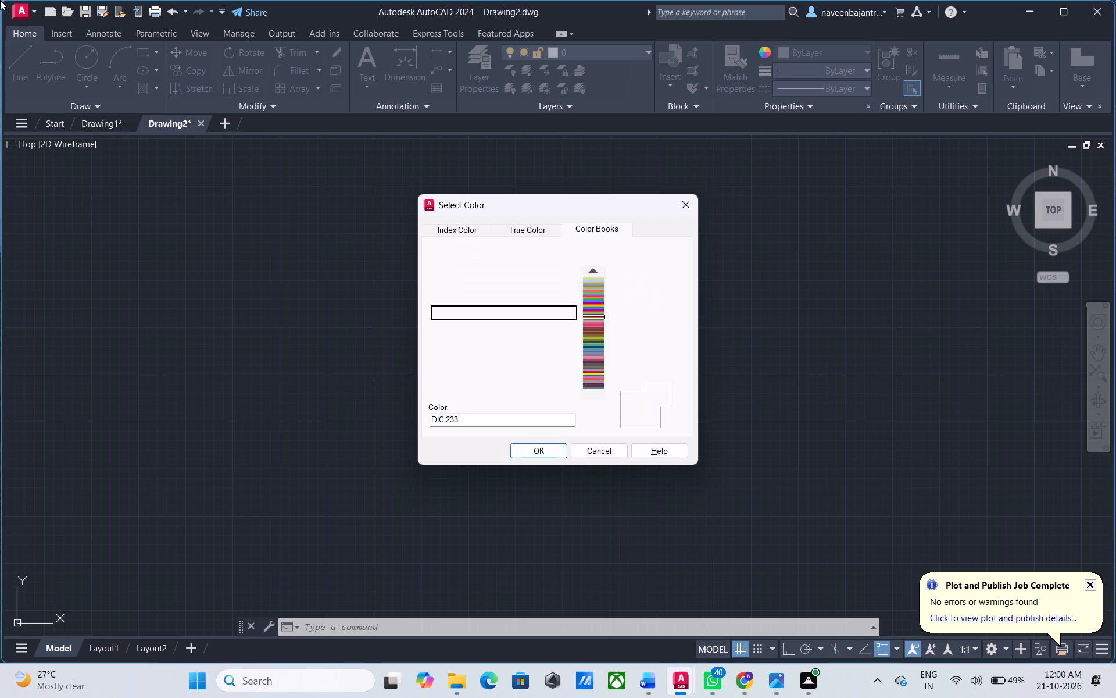
{"action": "key", "text": "Down"}
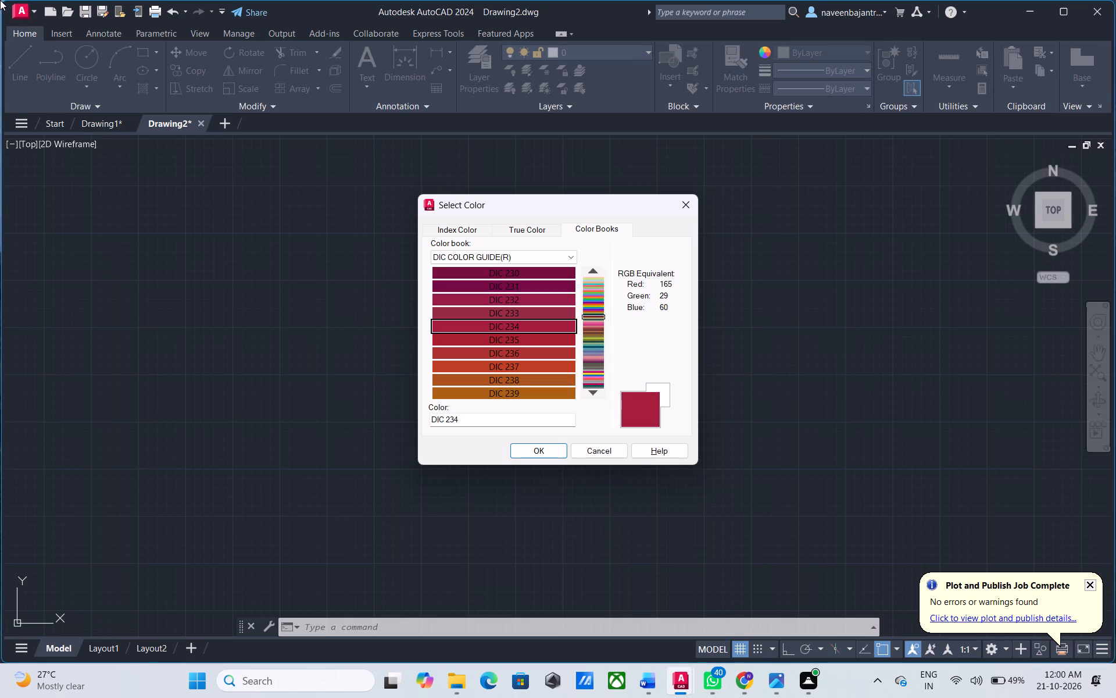
{"action": "key", "text": "Down"}
{"action": "key", "text": "Down"}
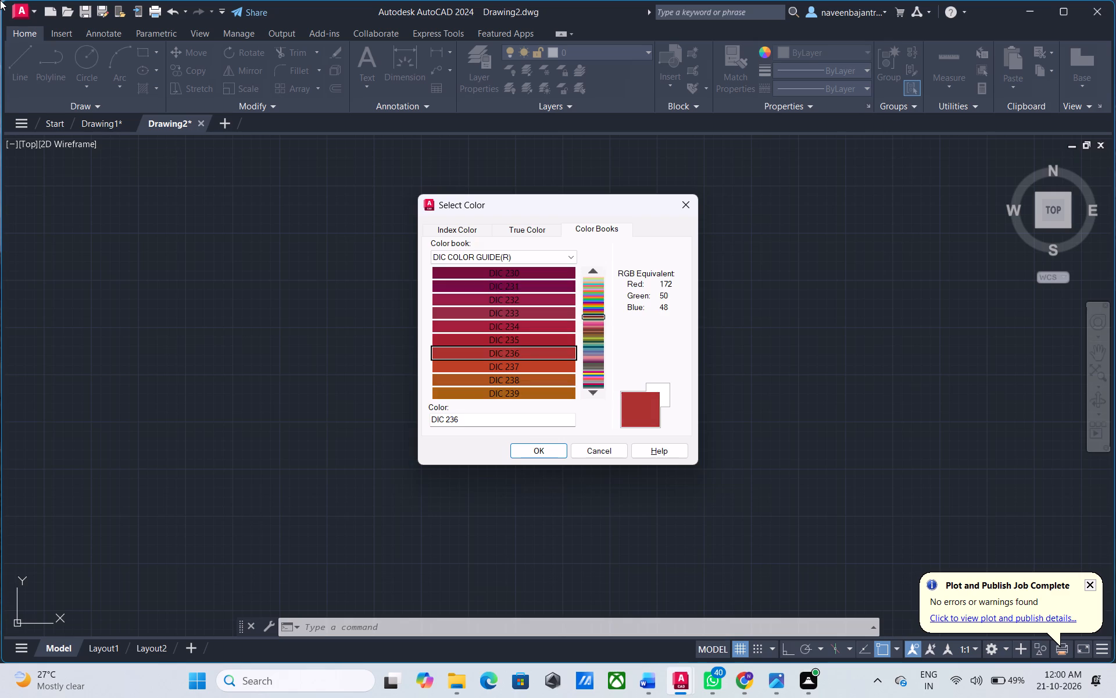
{"action": "key", "text": "Down"}
{"action": "key", "text": "Down"}
{"action": "key", "text": "Down"}
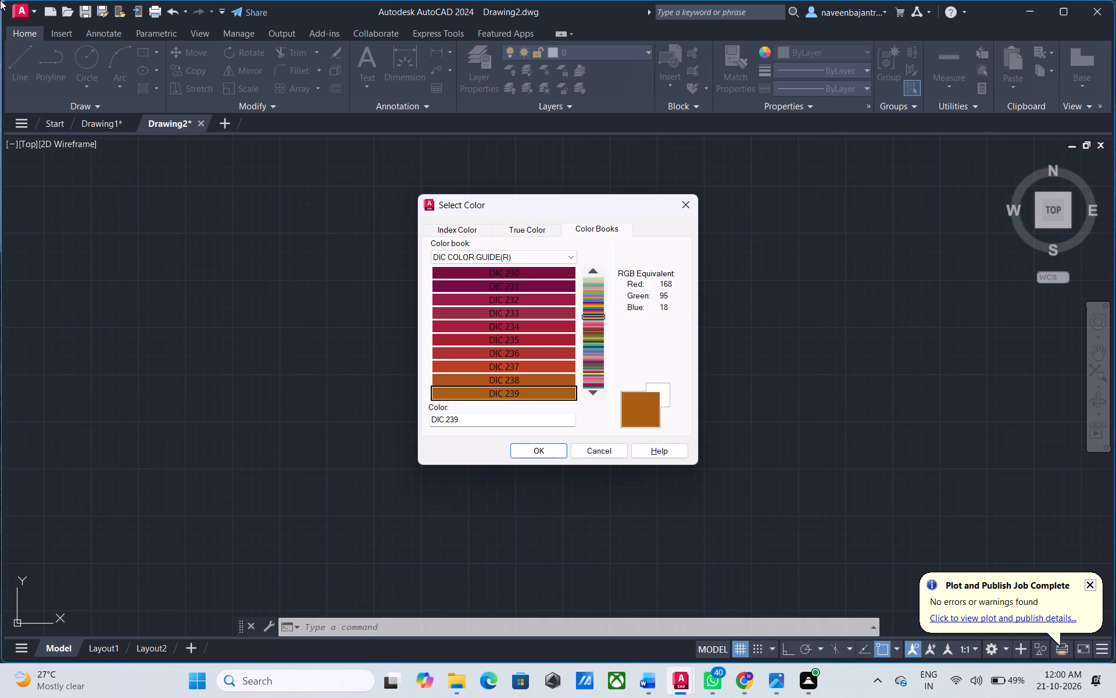
{"action": "key", "text": "Down"}
{"action": "key", "text": "Down"}
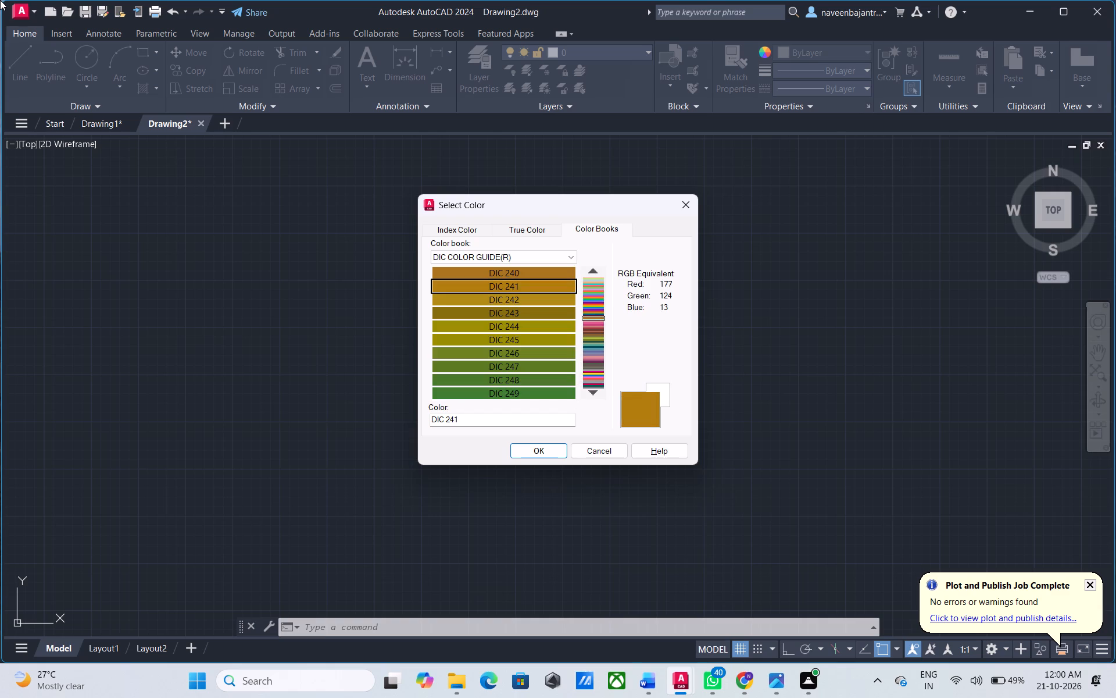
{"action": "key", "text": "Down"}
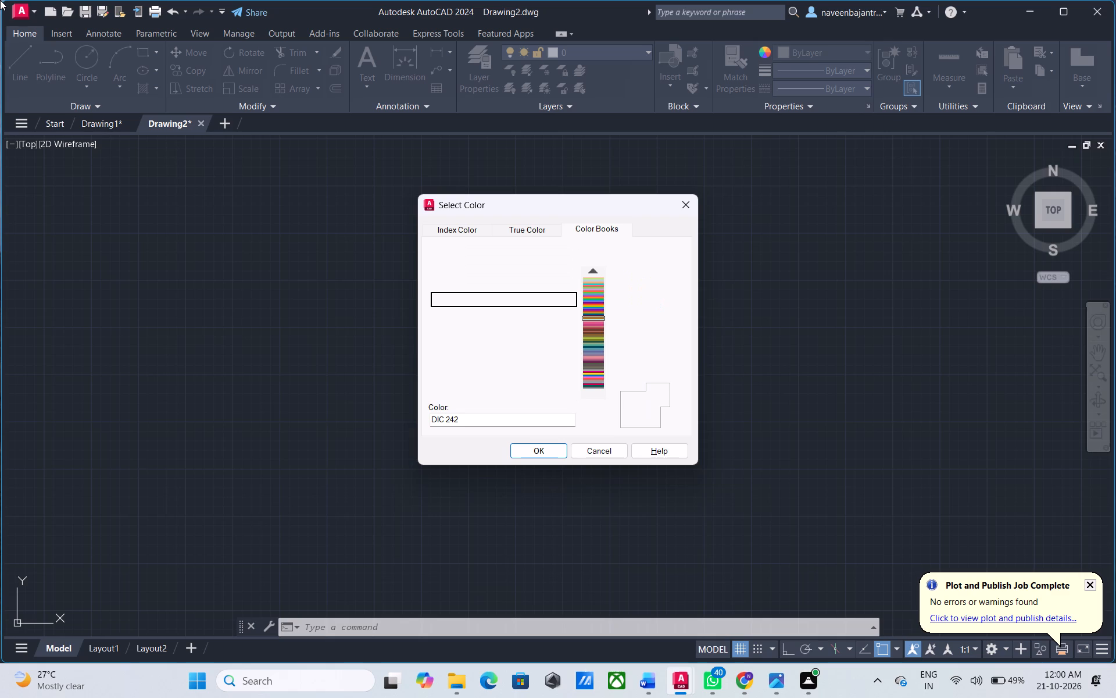
{"action": "key", "text": "Down"}
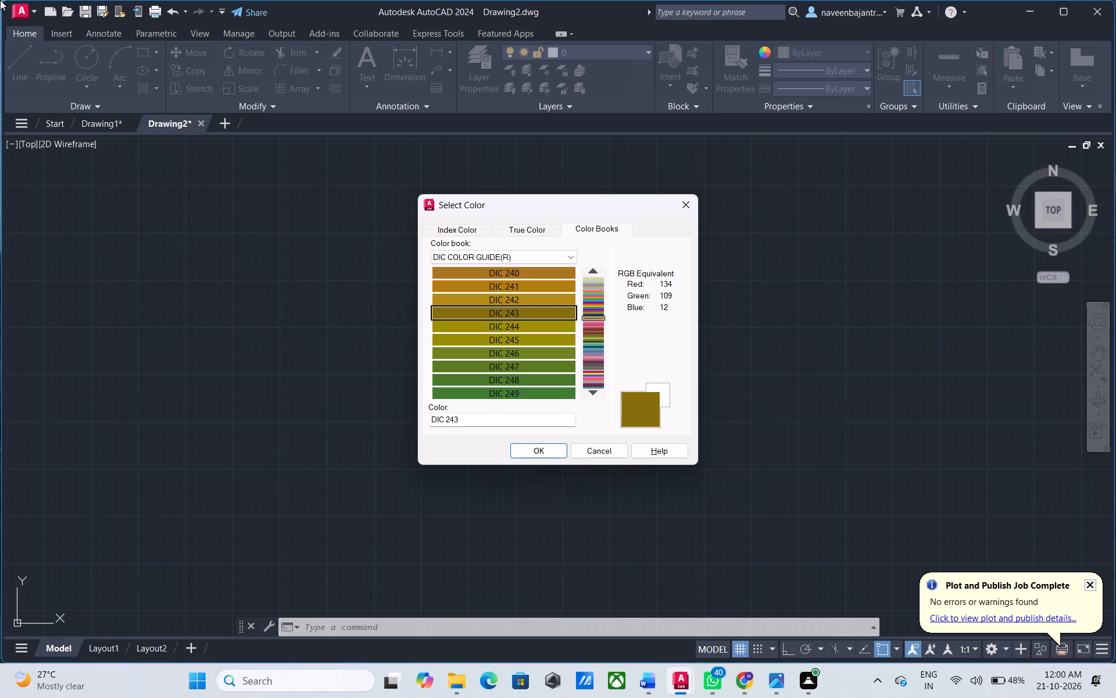
{"action": "key", "text": "Down"}
{"action": "key", "text": "Down"}
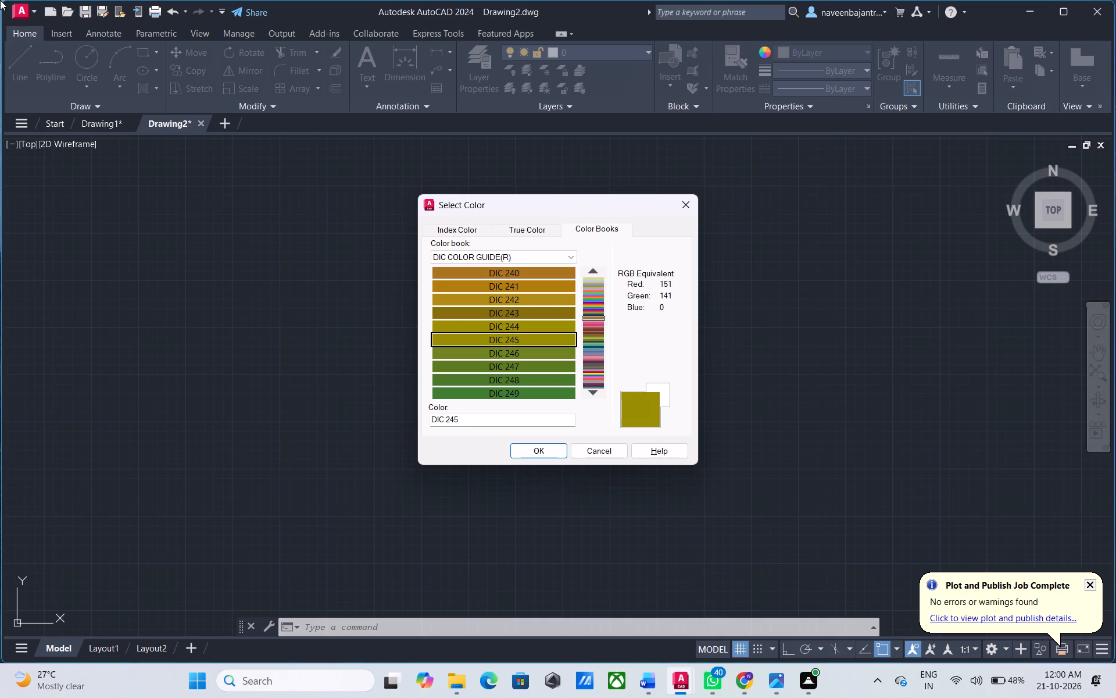
{"action": "key", "text": "Down"}
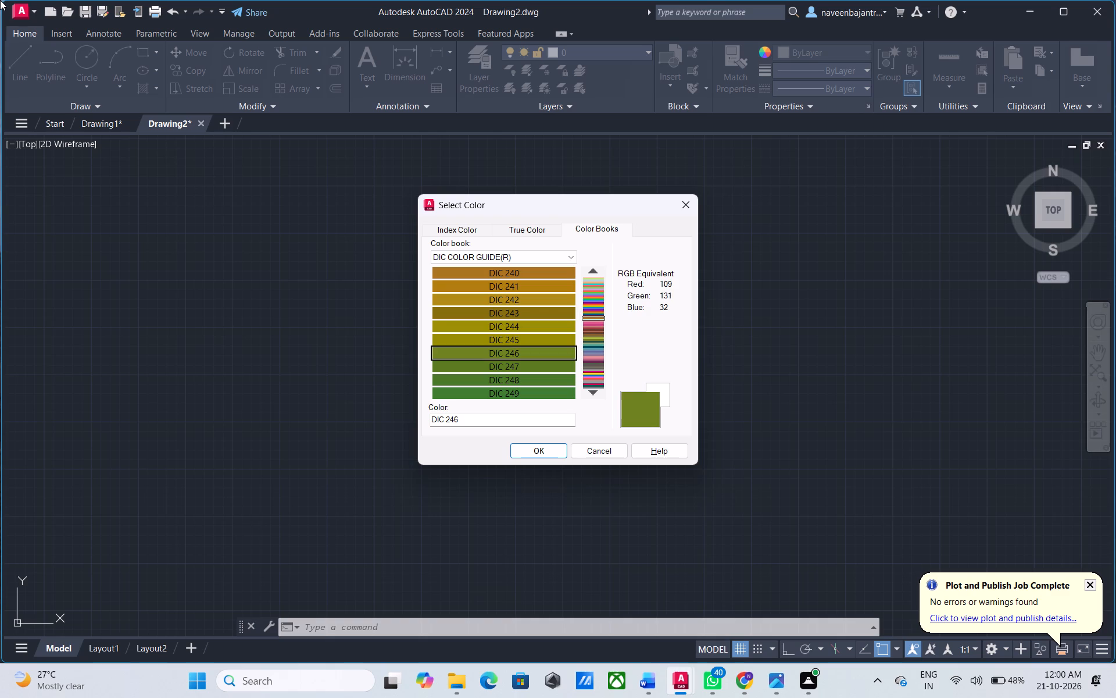
{"action": "key", "text": "Down"}
{"action": "key", "text": "Down"}
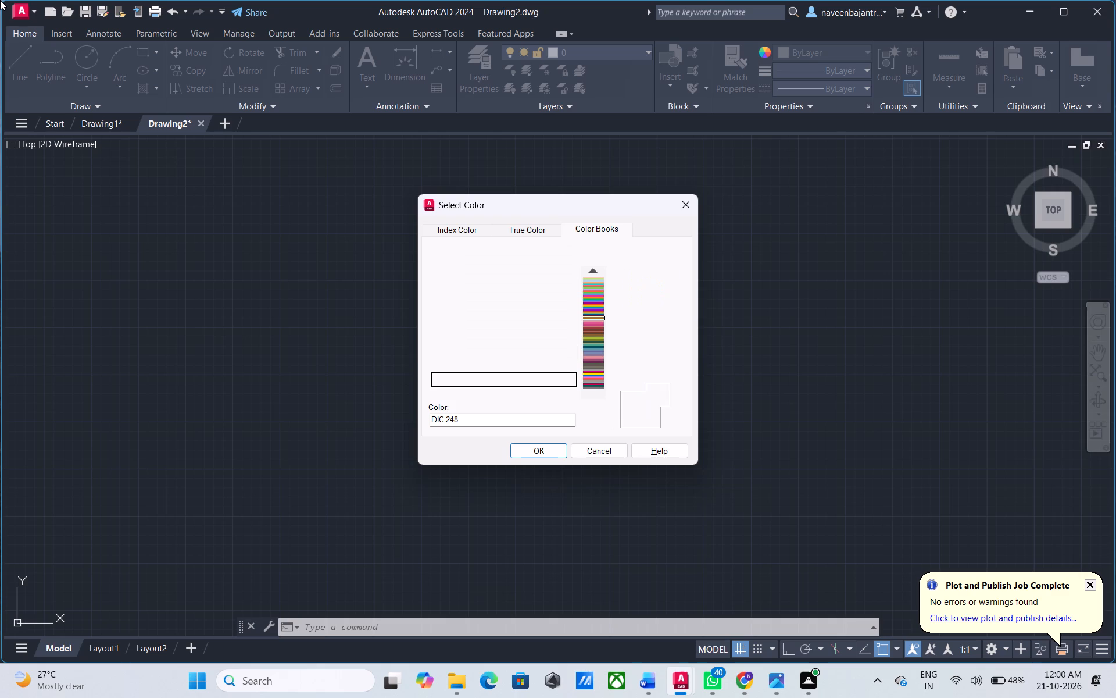
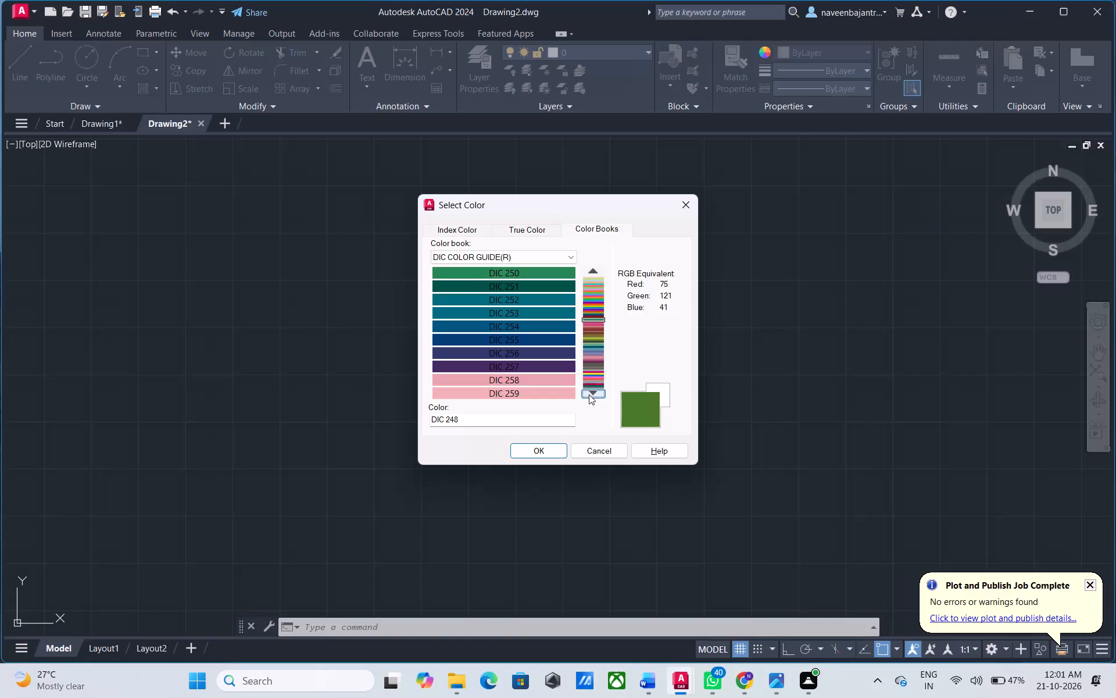
Examine the DIC COLOR GUIDE(R) color book swatches one by one from DIC 260 to DIC 279 for the current object colour.
{"action": "left_click", "coordinate": [589, 394]}
{"action": "left_click", "coordinate": [532, 277]}
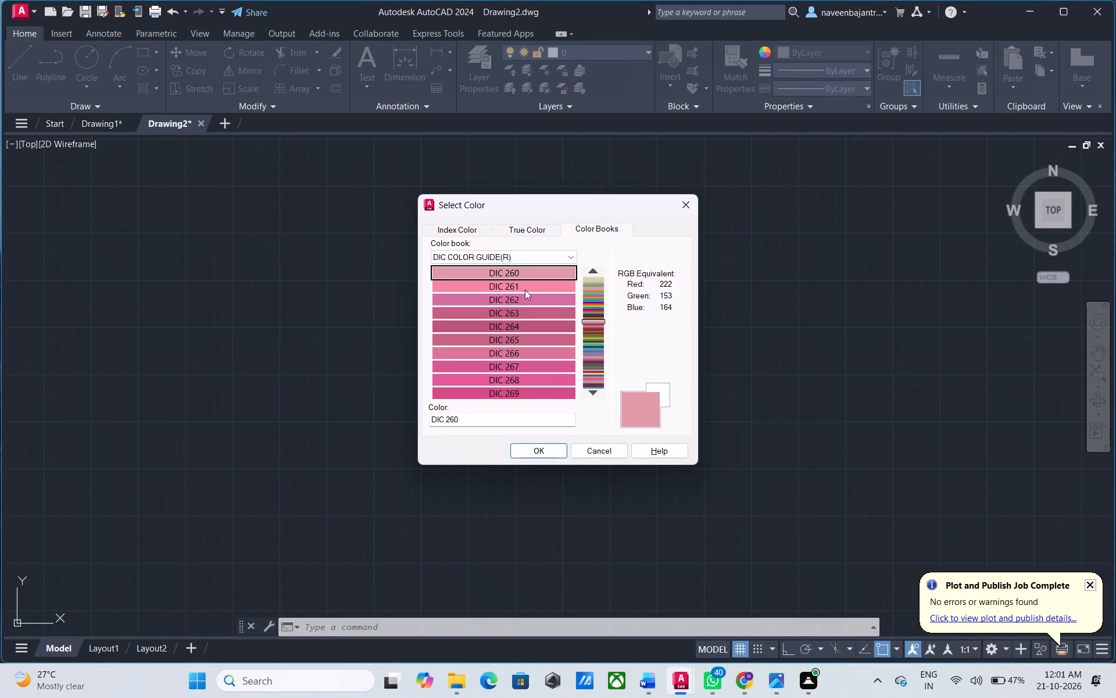
{"action": "left_click", "coordinate": [520, 286]}
{"action": "left_click", "coordinate": [520, 299]}
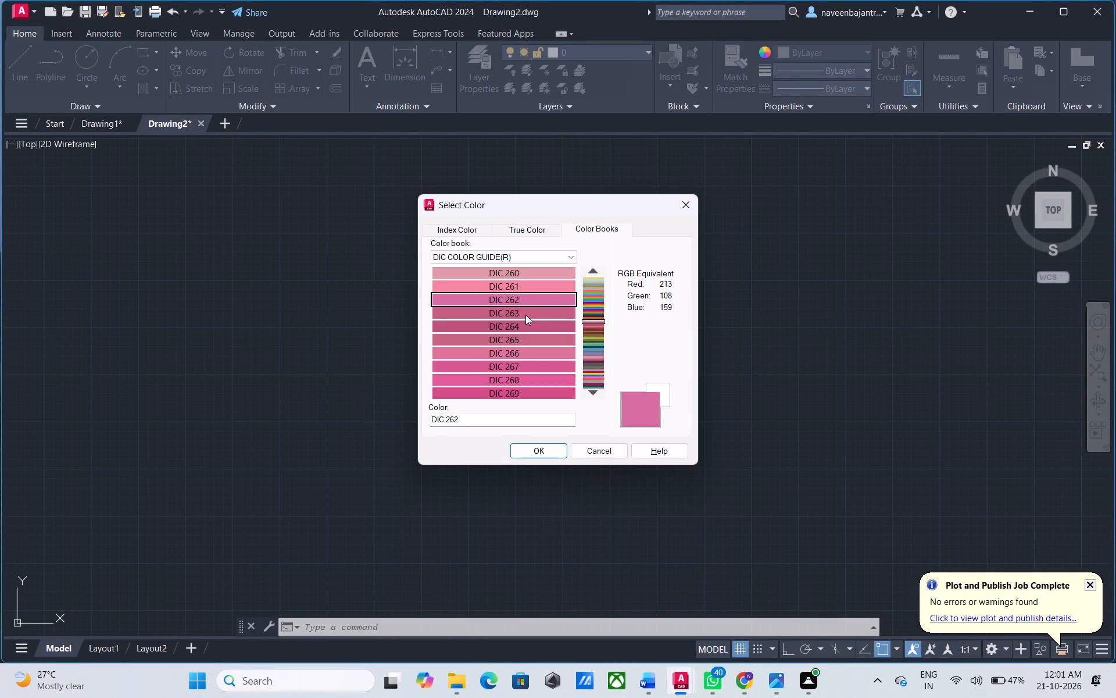
{"action": "left_click", "coordinate": [525, 315]}
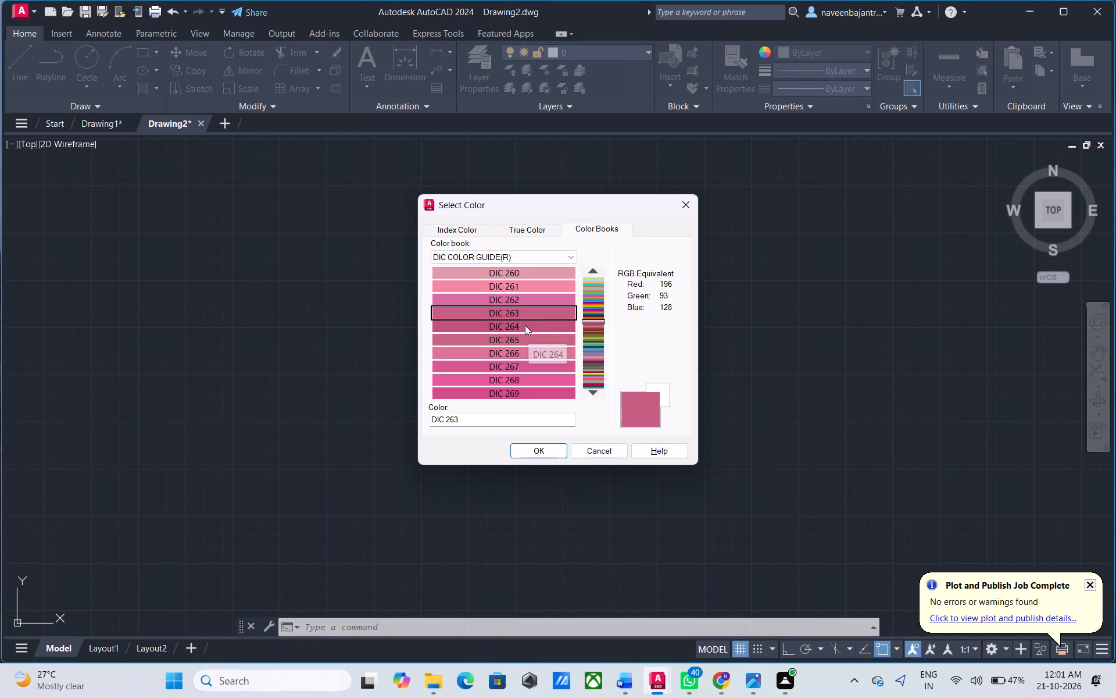
{"action": "left_click", "coordinate": [525, 325]}
{"action": "left_click", "coordinate": [525, 337]}
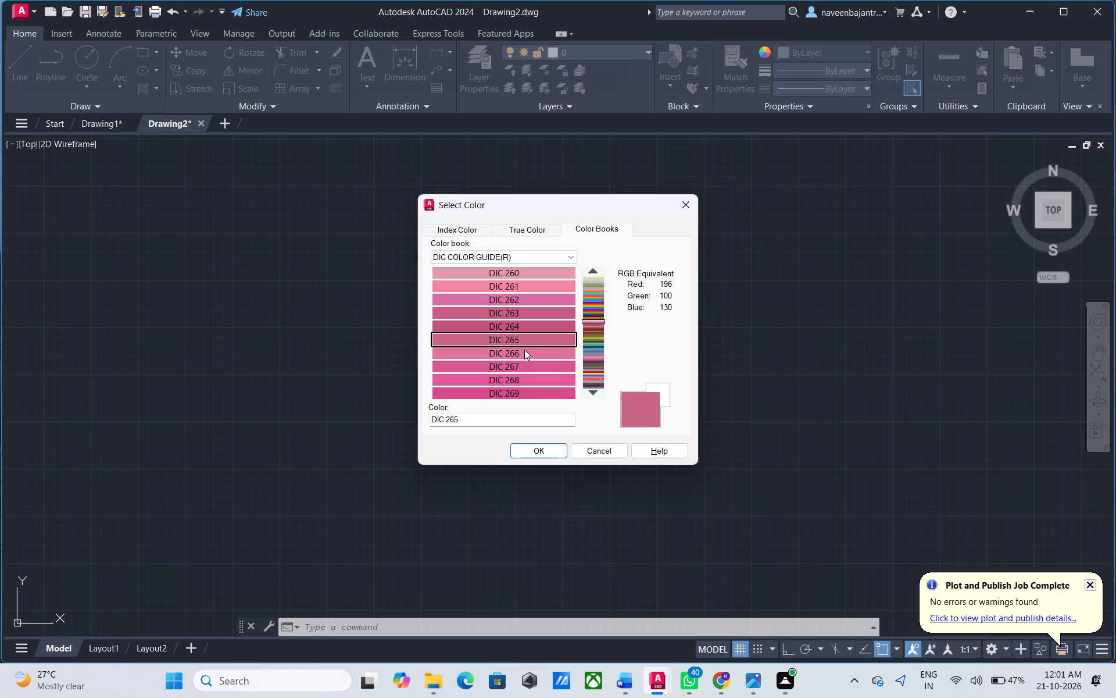
{"action": "left_click", "coordinate": [524, 350]}
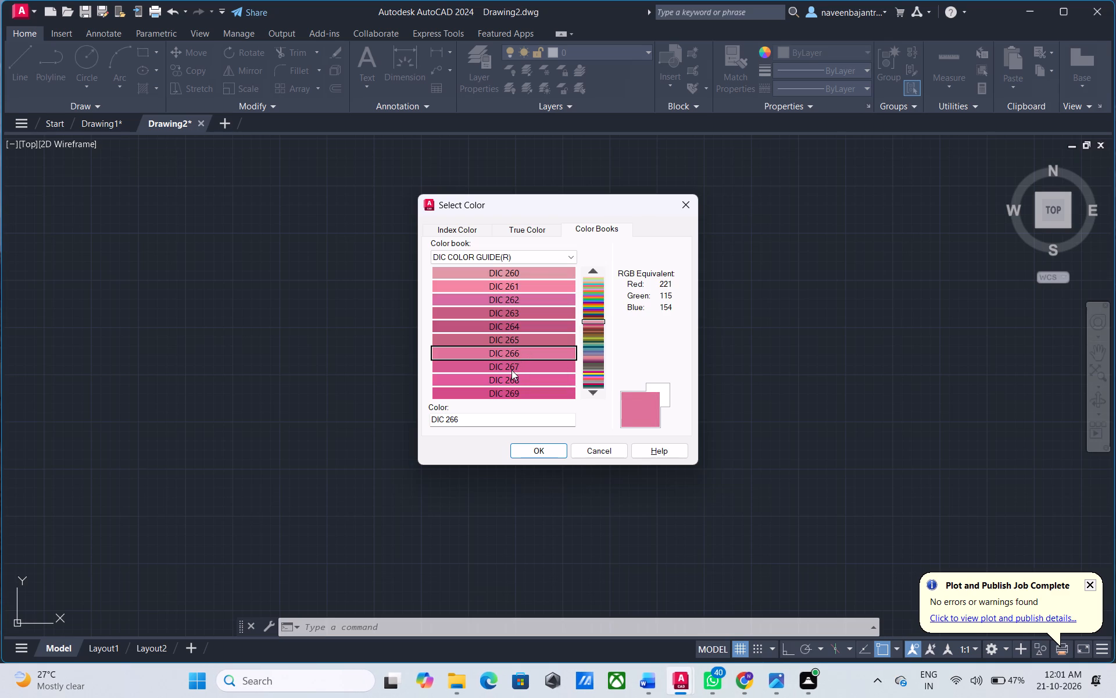
{"action": "left_click", "coordinate": [512, 370]}
{"action": "left_click", "coordinate": [516, 350]}
{"action": "key", "text": "Down"}
{"action": "key", "text": "Down"}
{"action": "key", "text": "Down"}
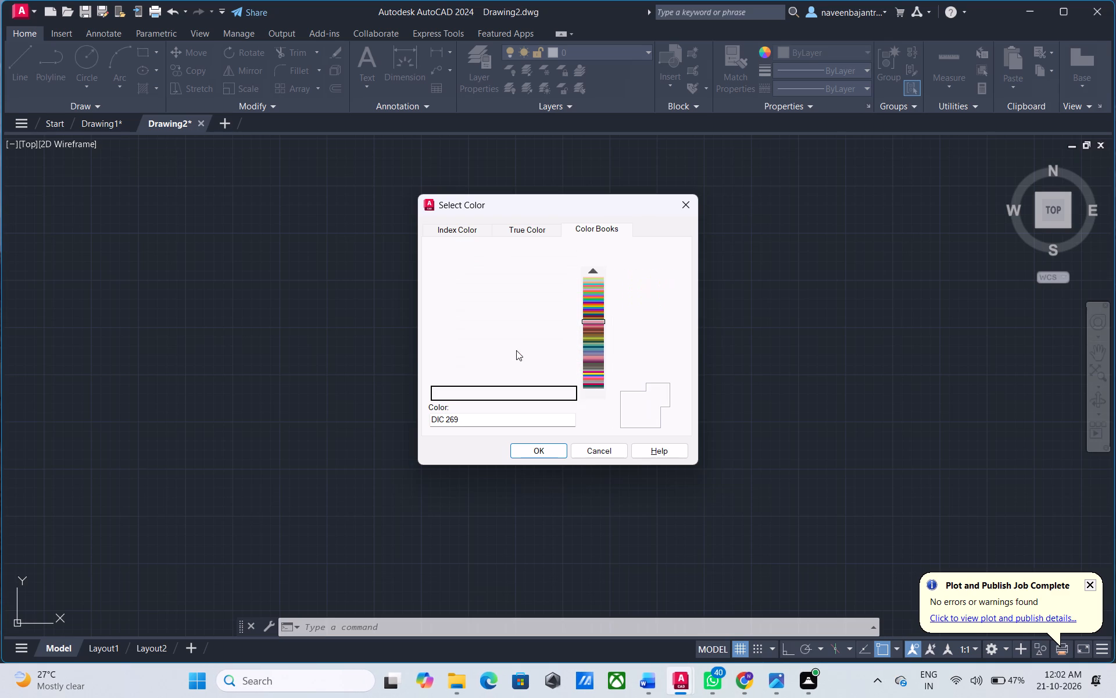
{"action": "key", "text": "Down"}
{"action": "key", "text": "Down"}
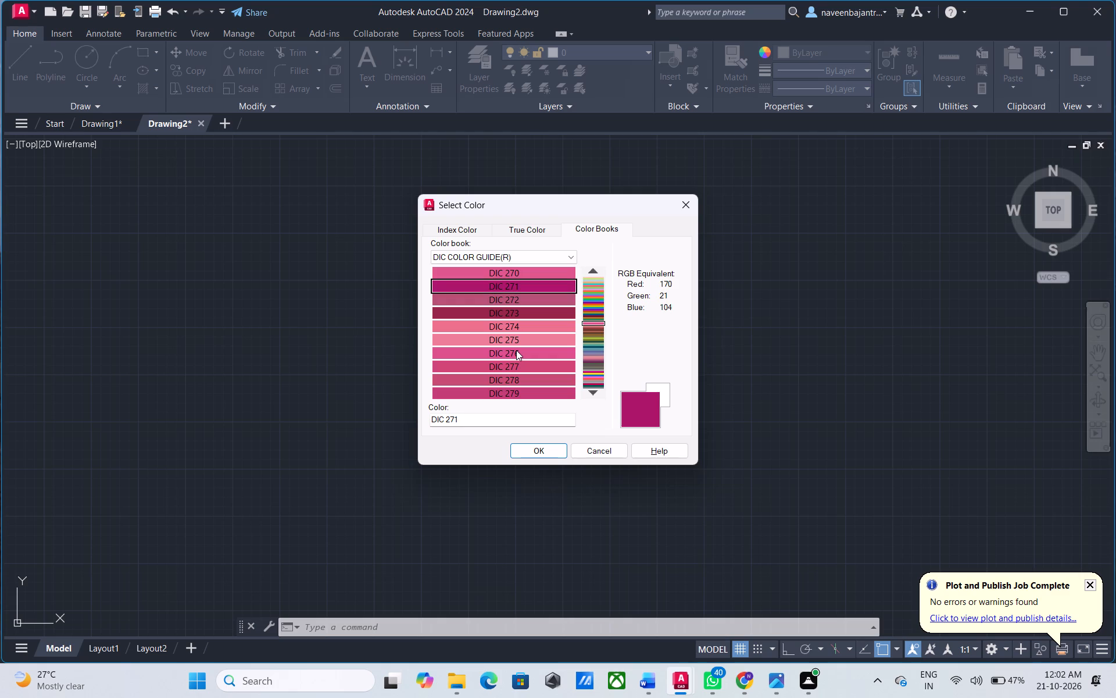
{"action": "key", "text": "Down"}
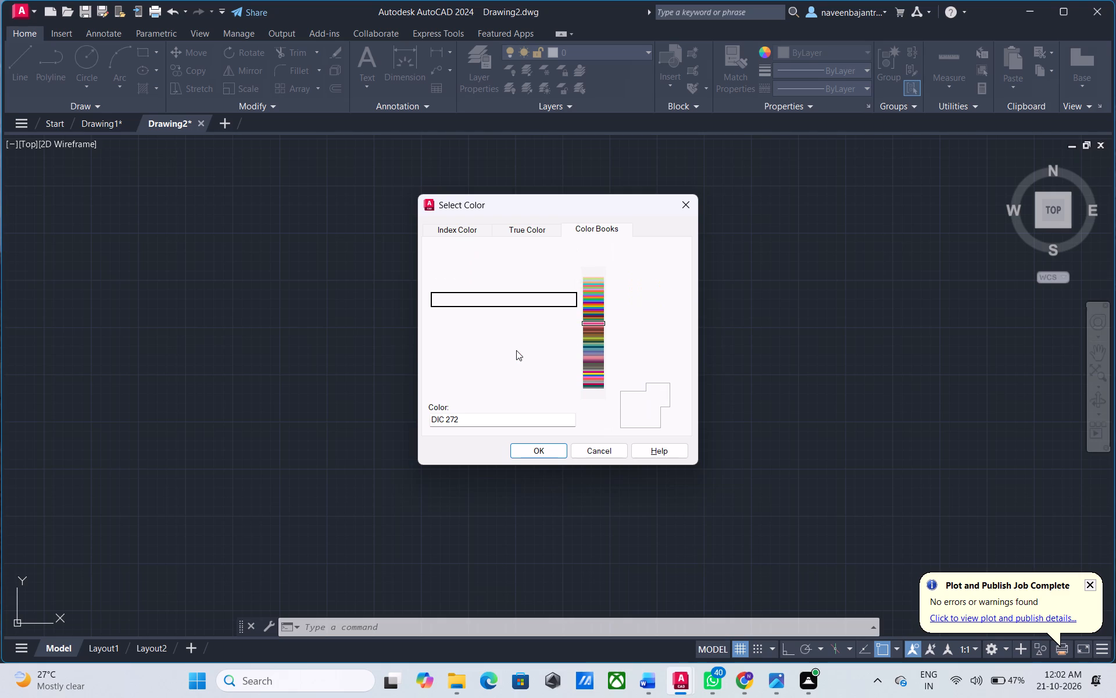
{"action": "key", "text": "Down"}
{"action": "key", "text": "Down"}
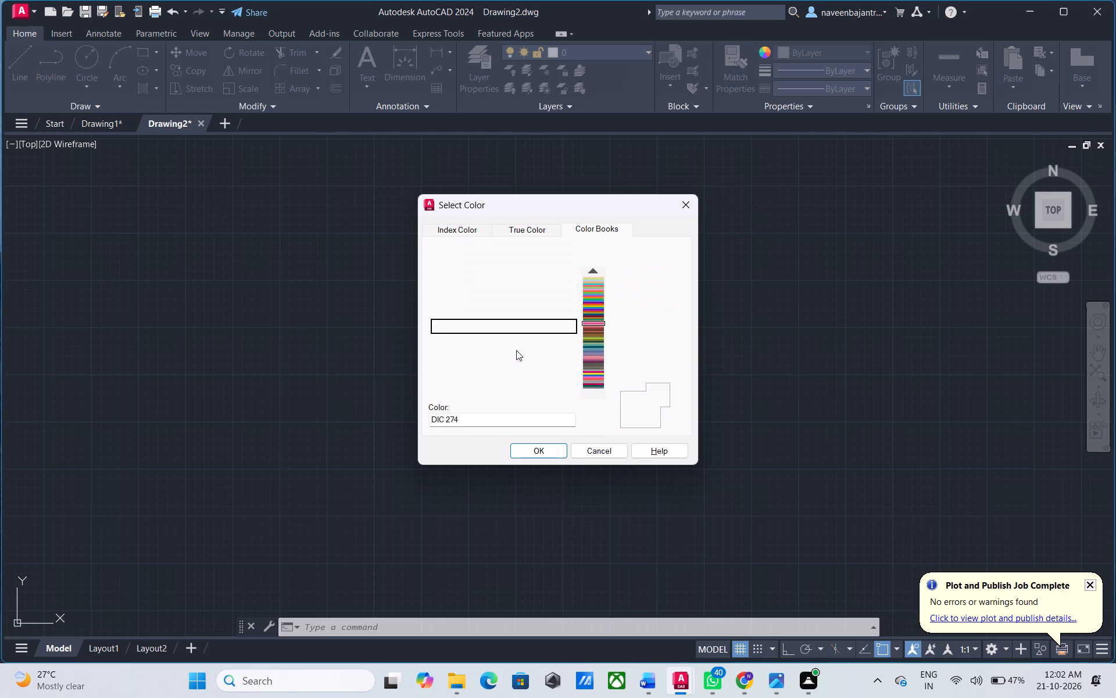
{"action": "key", "text": "Down"}
{"action": "key", "text": "Down"}
{"action": "key", "text": "Down"}
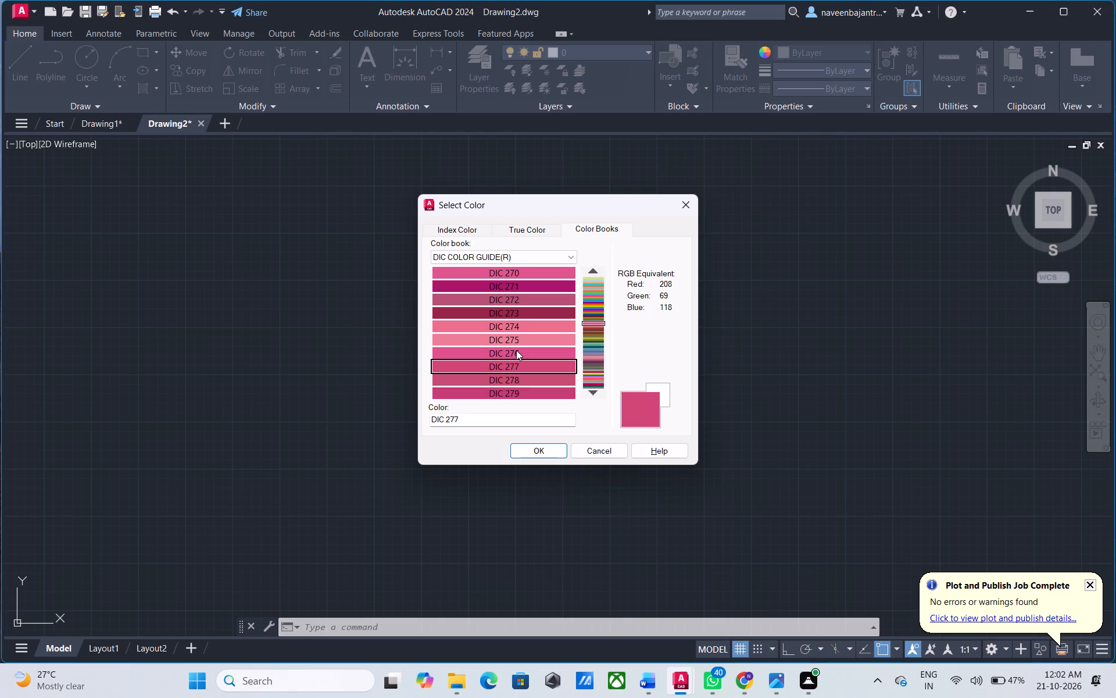
{"action": "key", "text": "Down"}
{"action": "key", "text": "Down"}
Examine the DIC COLOR GUIDE(R) color book swatches one by one from DIC 280 to DIC 299 for the current object colour.
{"action": "key", "text": "Down"}
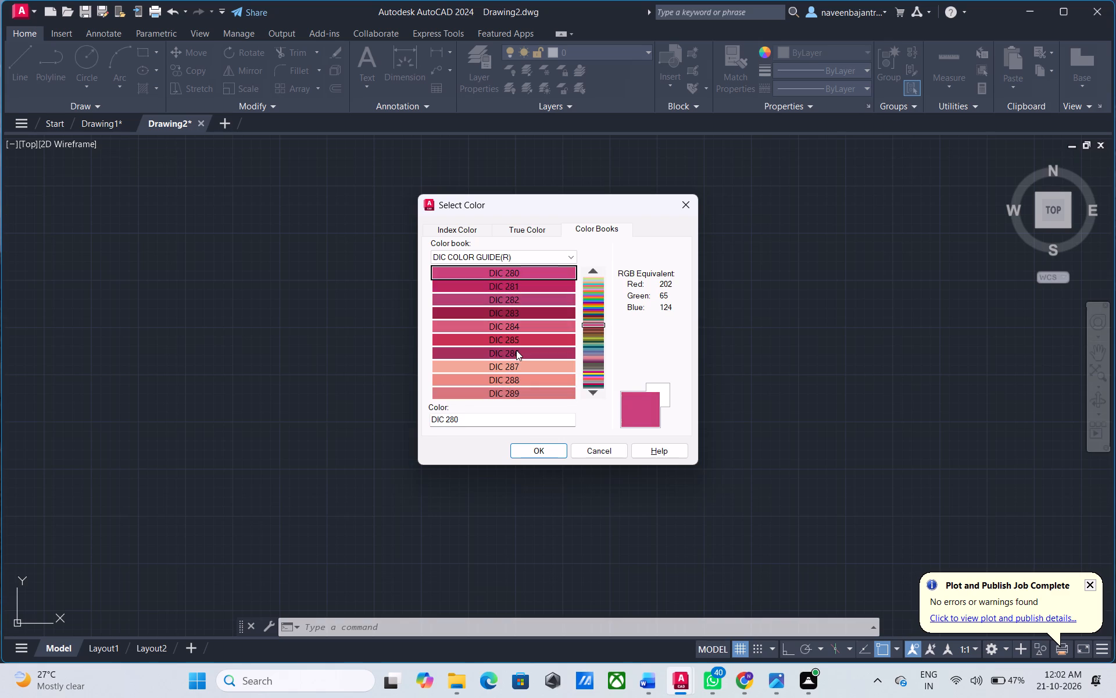
{"action": "key", "text": "Down"}
{"action": "key", "text": "Down"}
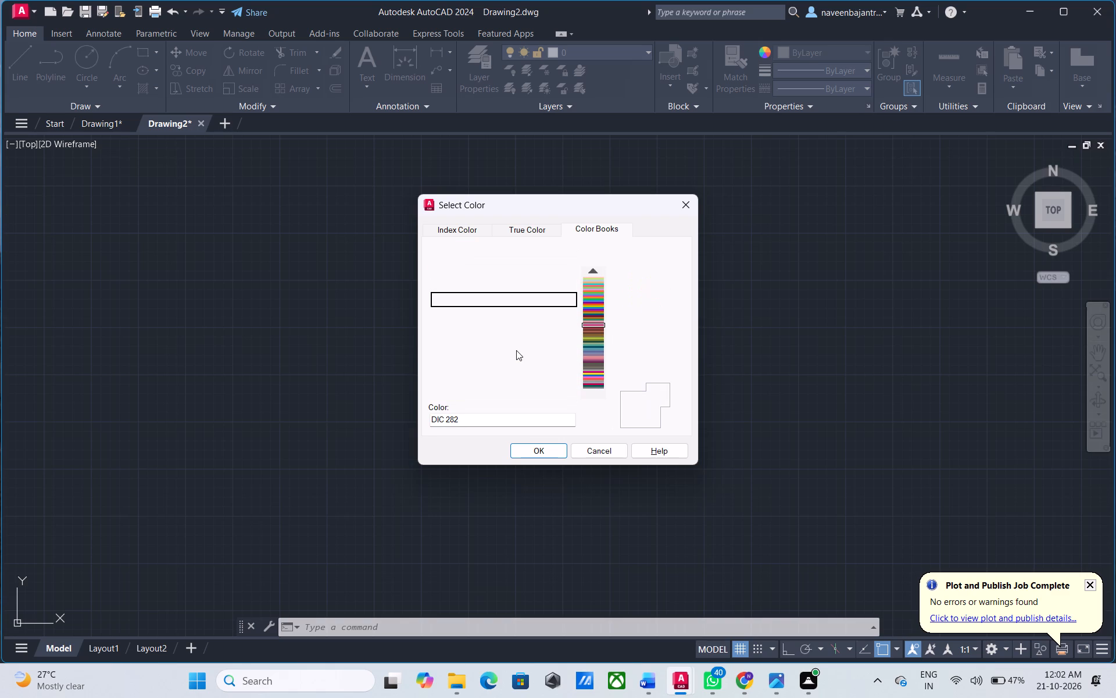
{"action": "key", "text": "Down"}
{"action": "key", "text": "Down"}
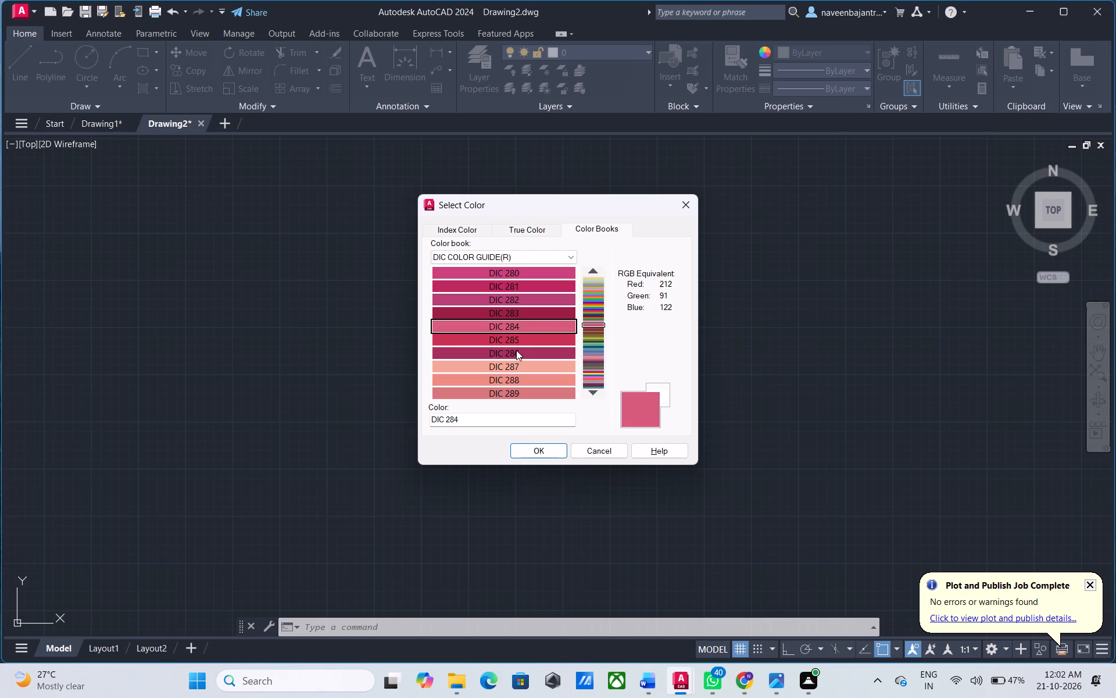
{"action": "key", "text": "Down"}
{"action": "key", "text": "Down"}
{"action": "key", "text": "Down"}
{"action": "key", "text": "Down"}
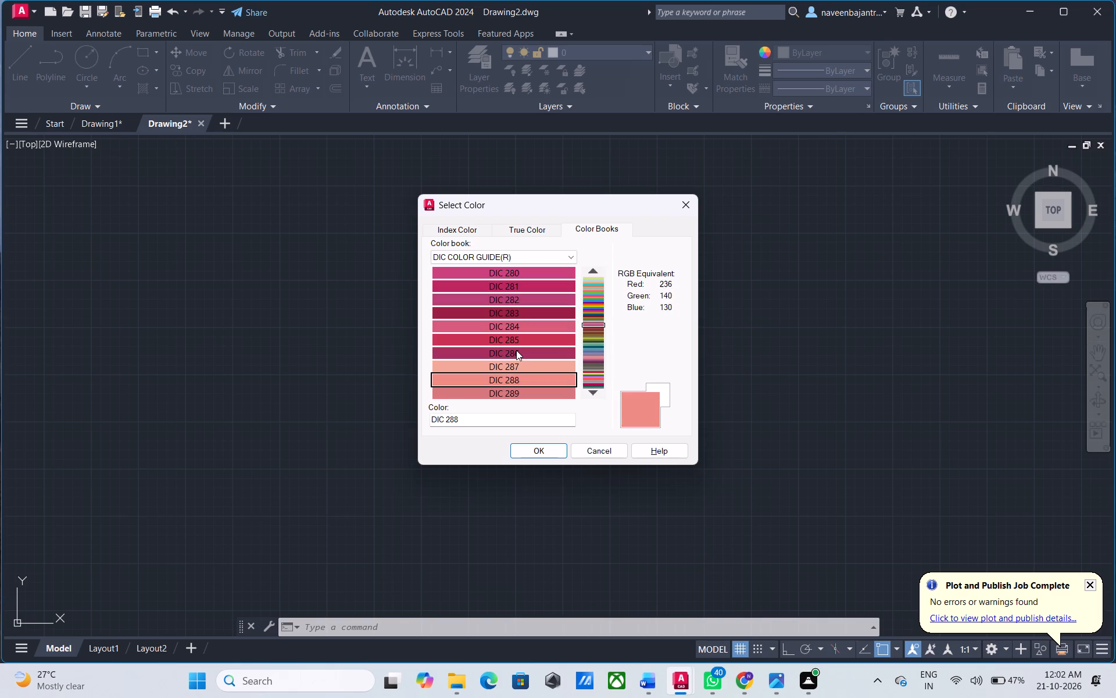
{"action": "key", "text": "Down"}
{"action": "key", "text": "Down"}
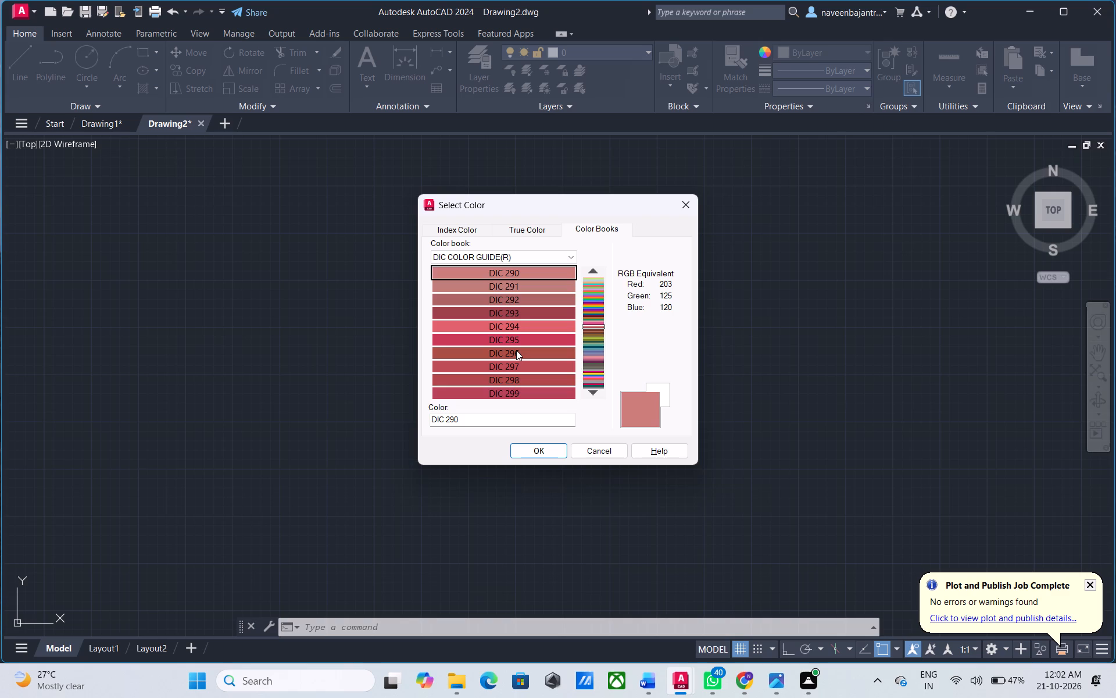
{"action": "key", "text": "Down"}
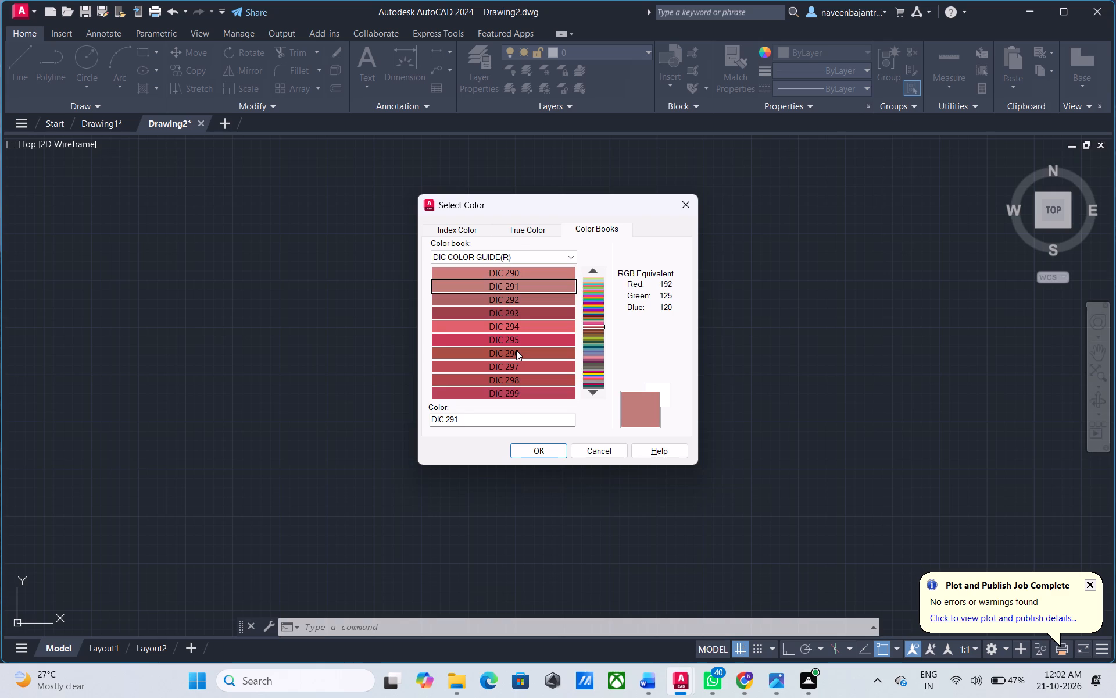
{"action": "key", "text": "Down"}
{"action": "key", "text": "Down"}
{"action": "key", "text": "Down"}
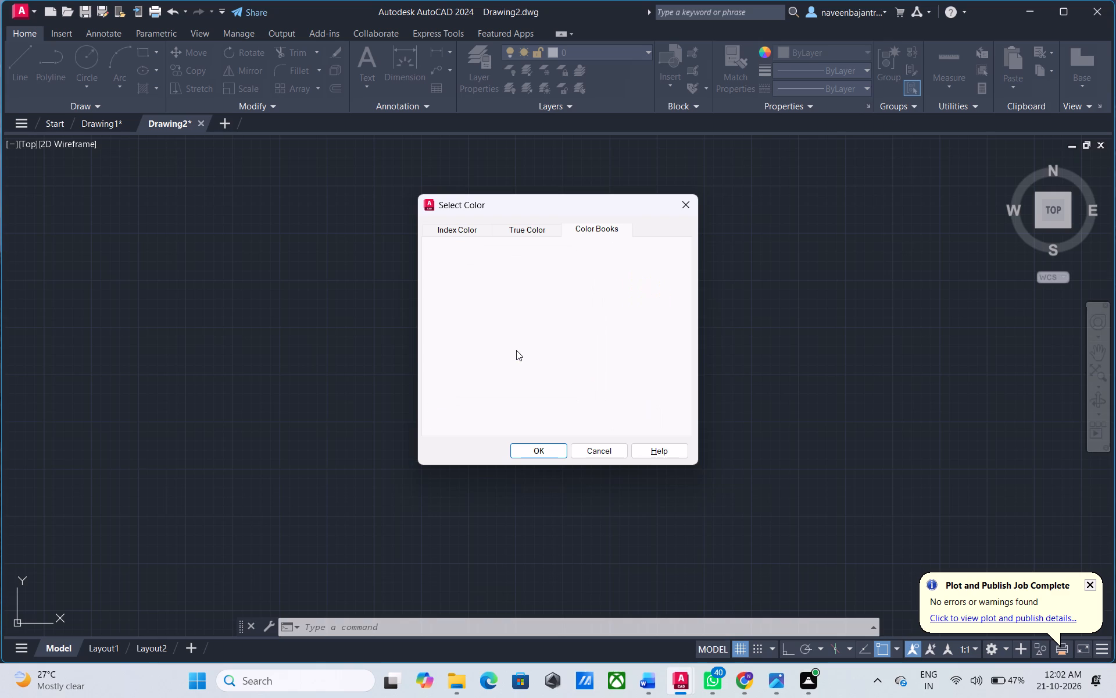
{"action": "key", "text": "Down"}
{"action": "key", "text": "Down"}
{"action": "key", "text": "Down"}
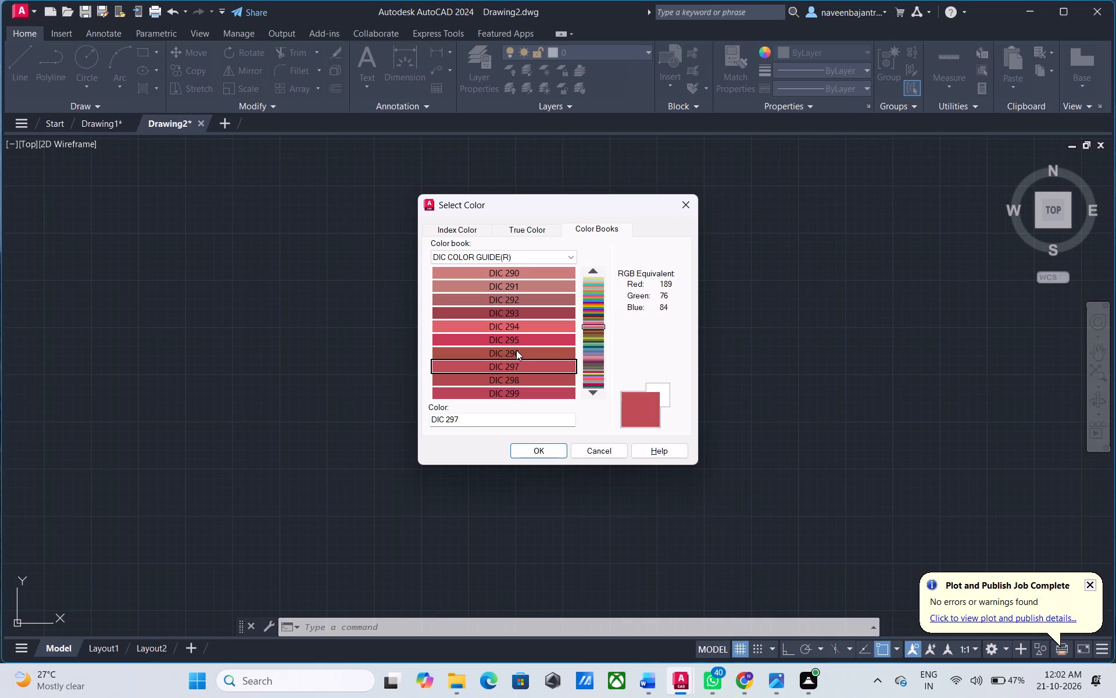
{"action": "key", "text": "Down"}
{"action": "key", "text": "Down"}
Examine the DIC COLOR GUIDE(R) color book swatches one by one from DIC 300 to DIC 323 for the current object colour.
{"action": "key", "text": "Down"}
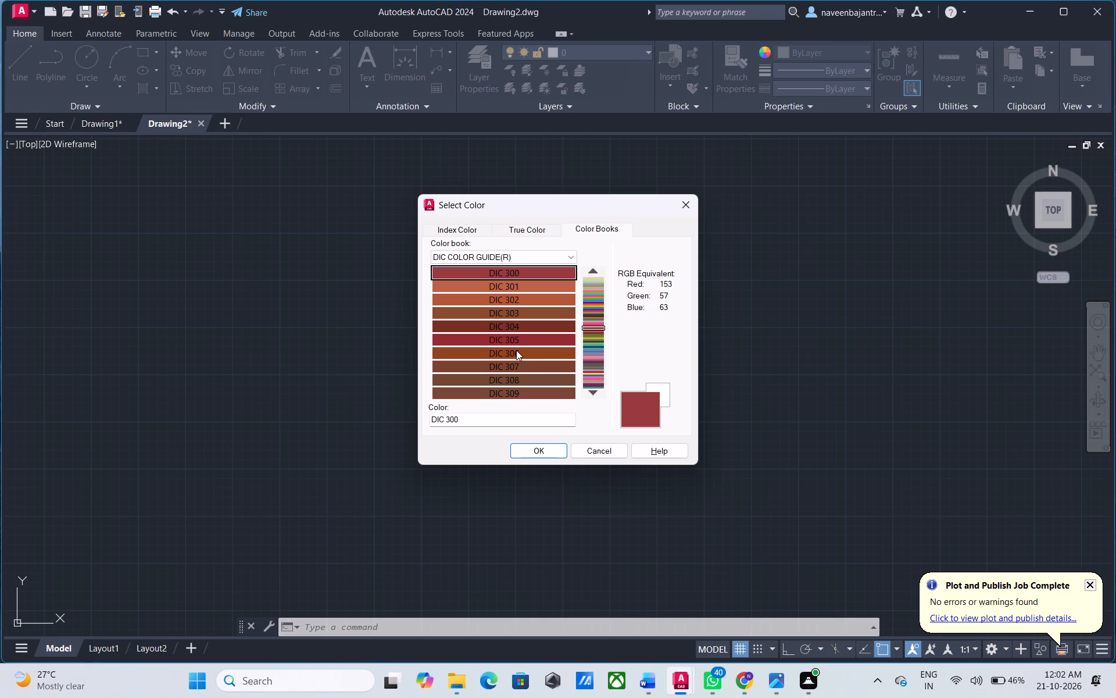
{"action": "key", "text": "Down"}
{"action": "key", "text": "Down"}
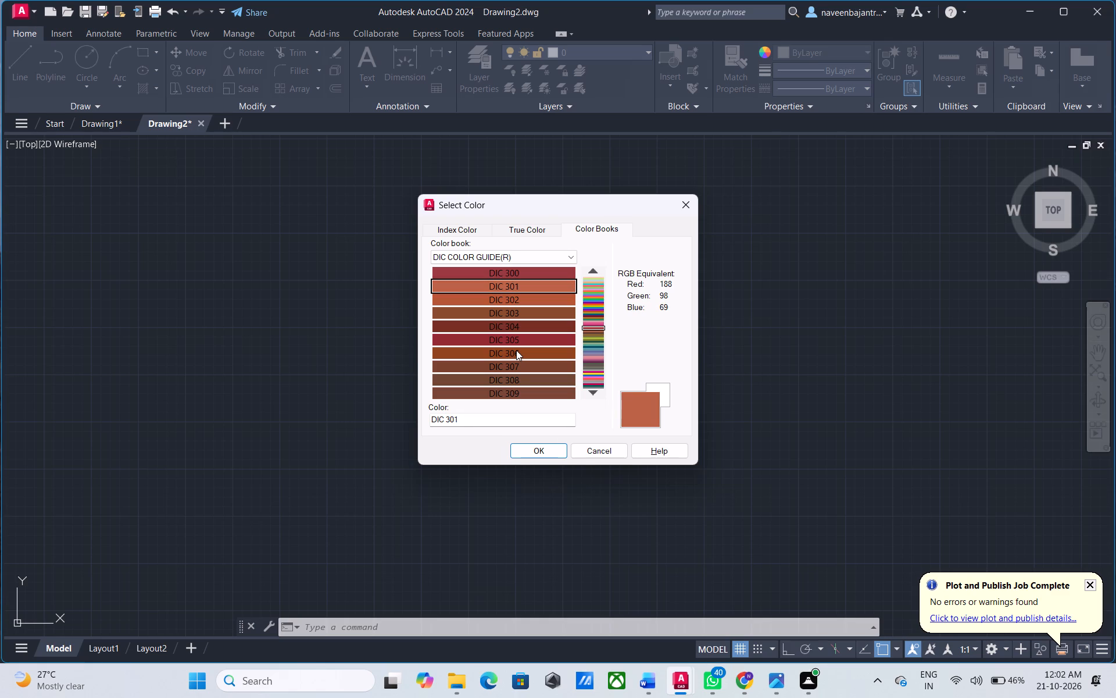
{"action": "key", "text": "Down"}
{"action": "key", "text": "Down"}
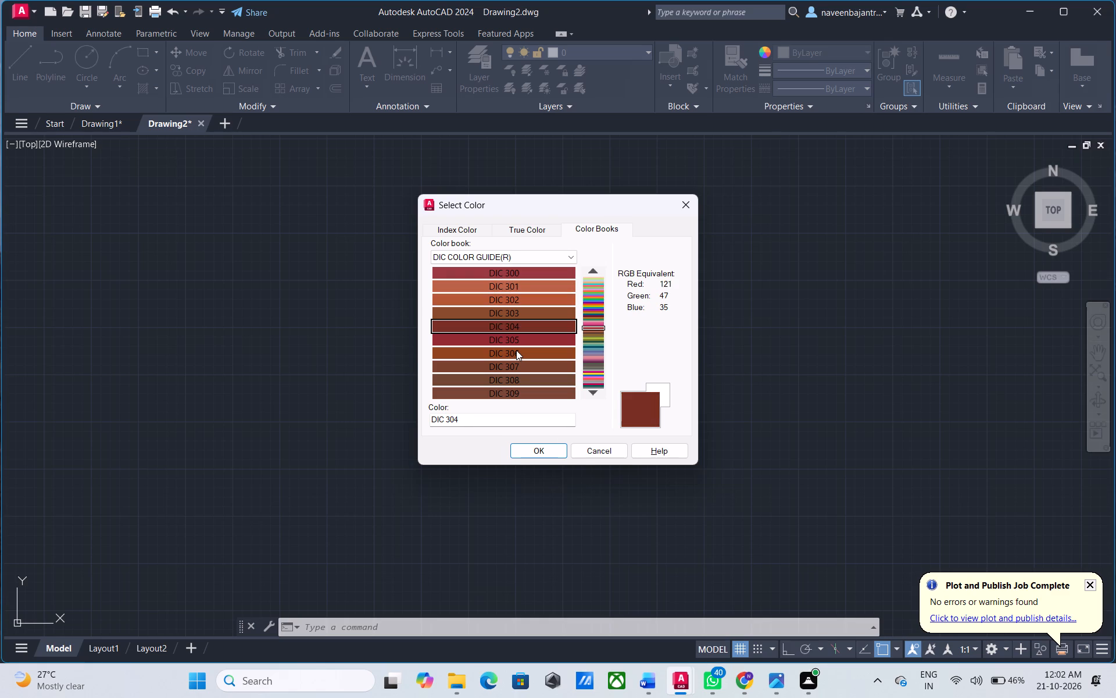
{"action": "key", "text": "Down"}
{"action": "key", "text": "Down"}
{"action": "key", "text": "Down"}
{"action": "key", "text": "Down"}
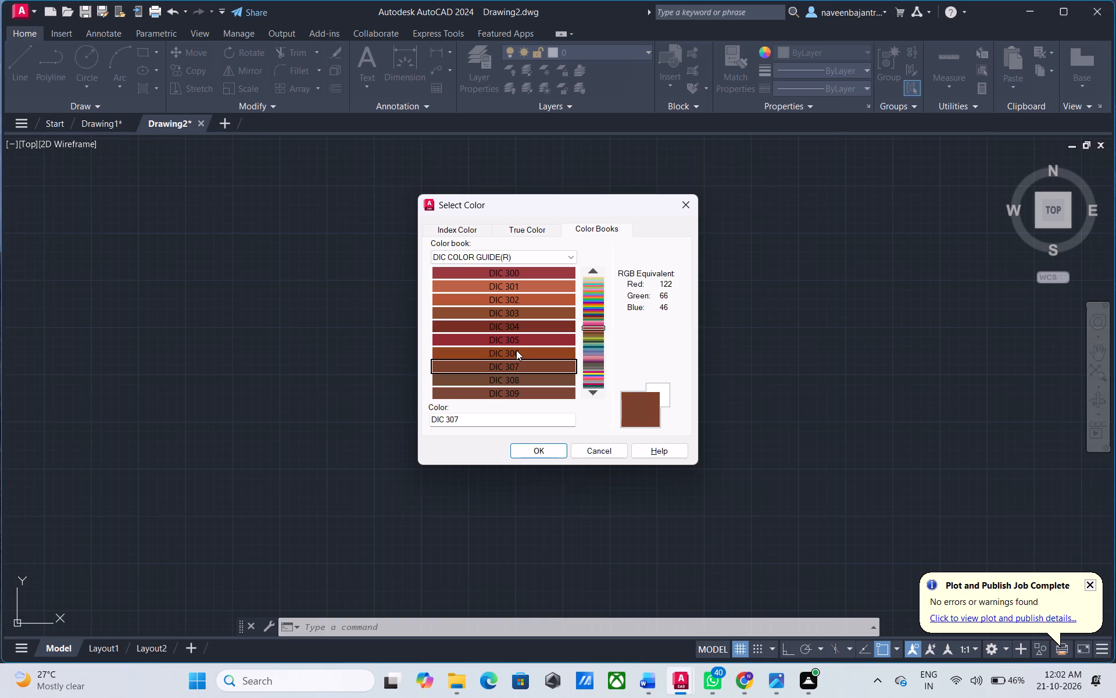
{"action": "key", "text": "Down"}
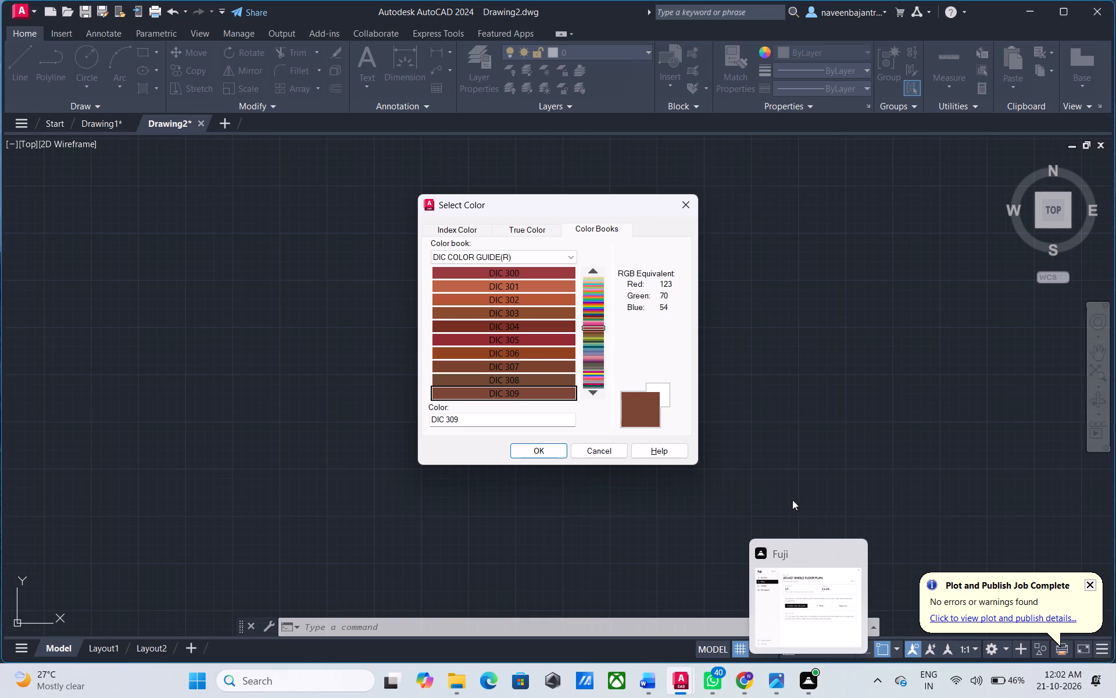
{"action": "key", "text": "Down"}
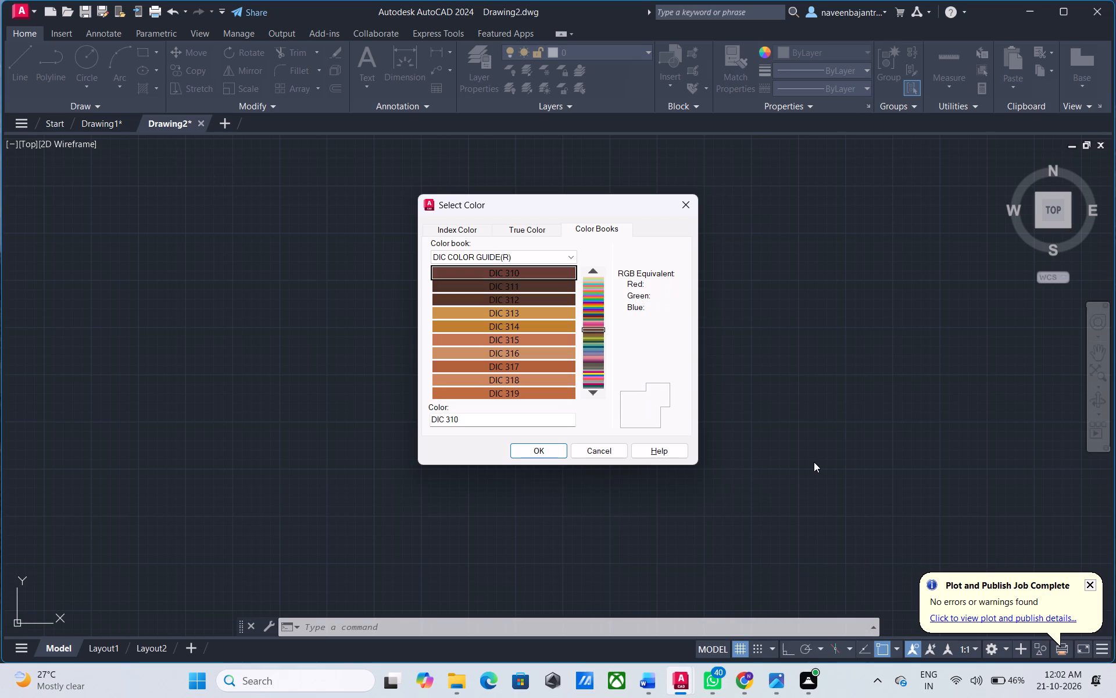
{"action": "key", "text": "Down"}
{"action": "key", "text": "Down"}
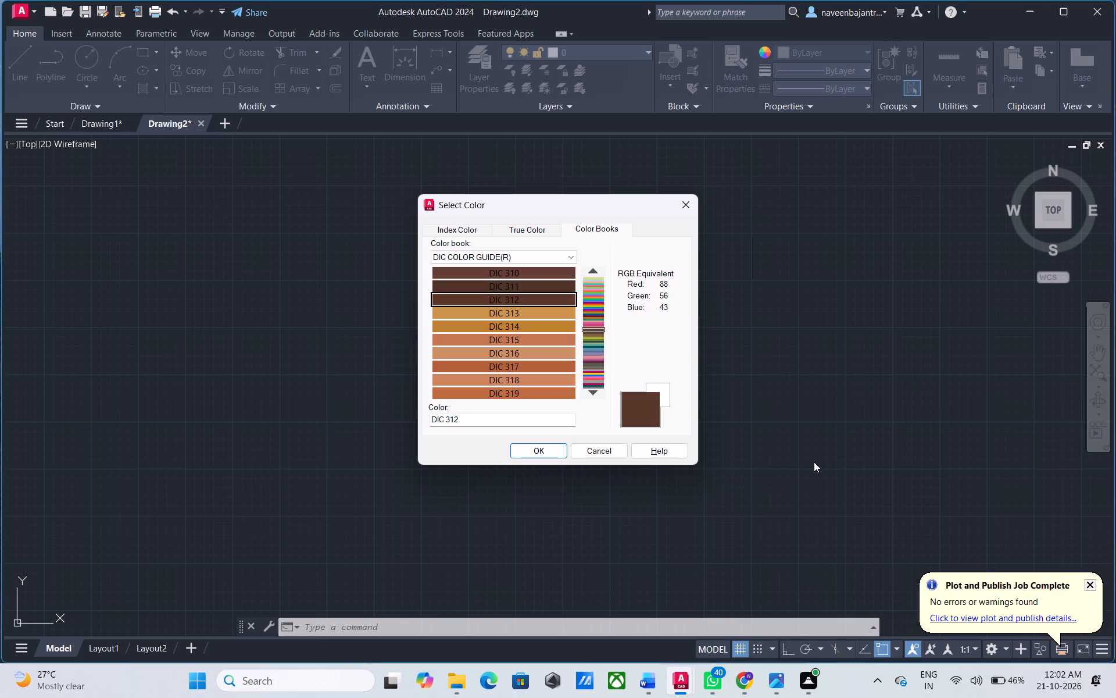
{"action": "key", "text": "Down"}
{"action": "key", "text": "Down"}
{"action": "key", "text": "Down"}
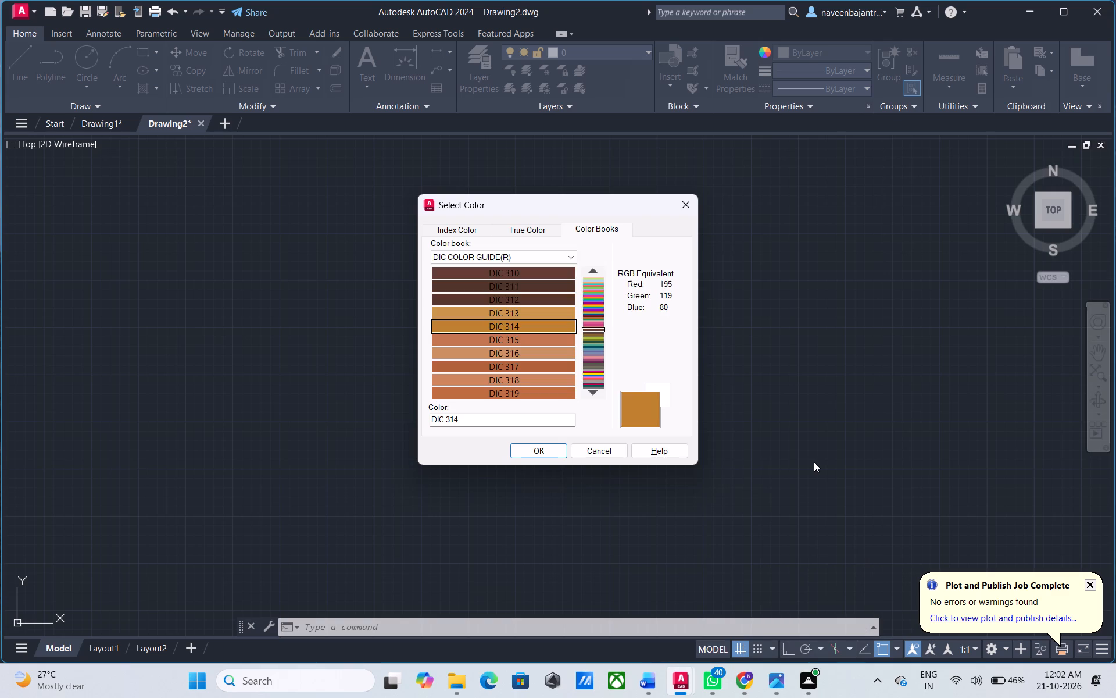
{"action": "key", "text": "Down"}
{"action": "key", "text": "Down"}
{"action": "key", "text": "Down"}
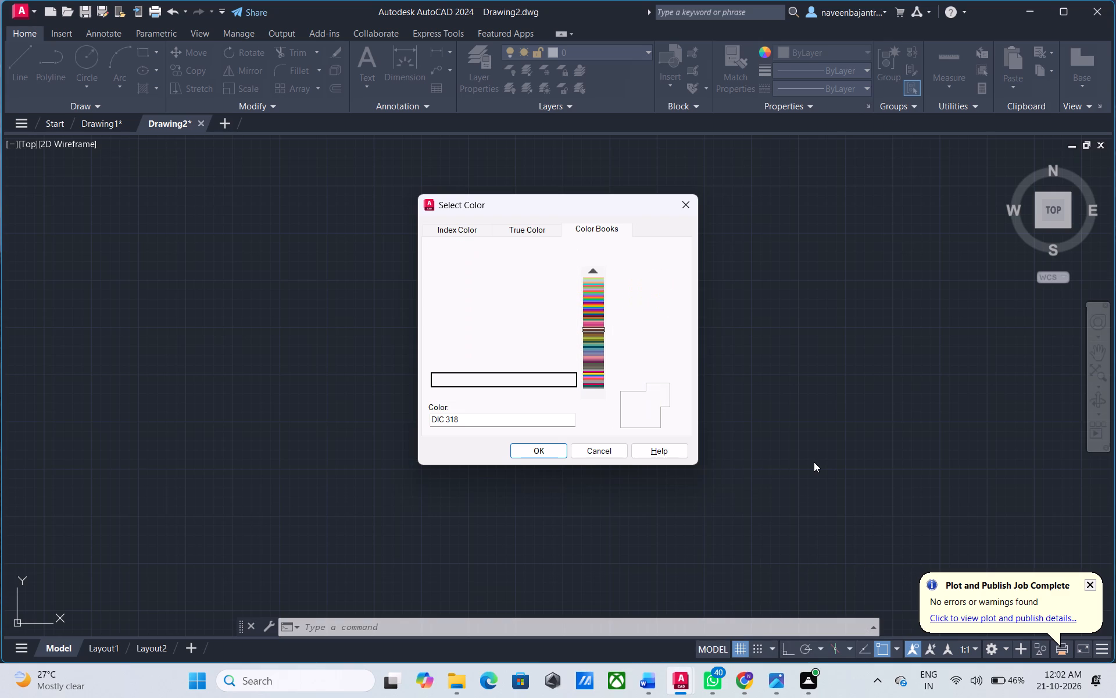
{"action": "key", "text": "Down"}
{"action": "key", "text": "Down"}
{"action": "key", "text": "Down"}
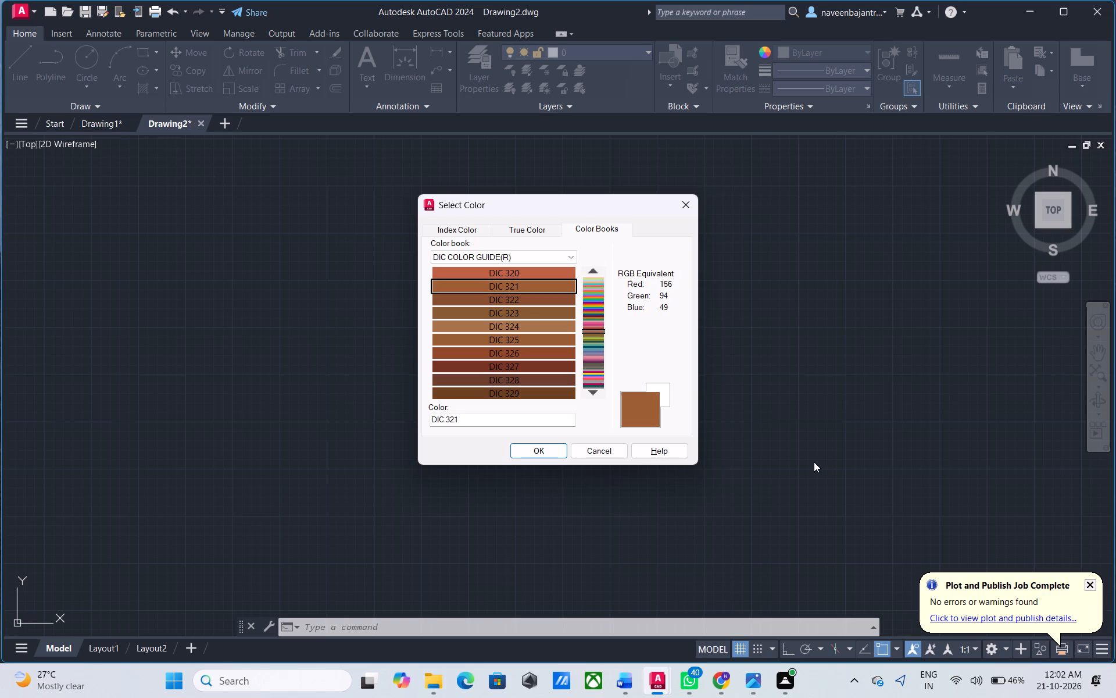
{"action": "key", "text": "Down"}
{"action": "key", "text": "Down"}
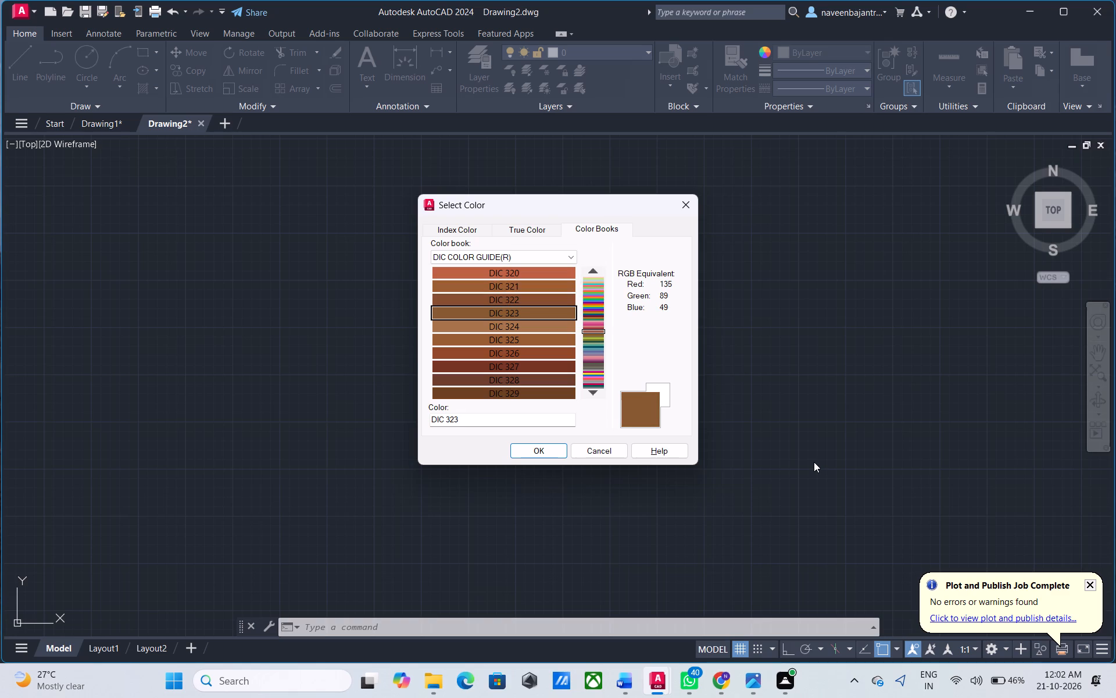
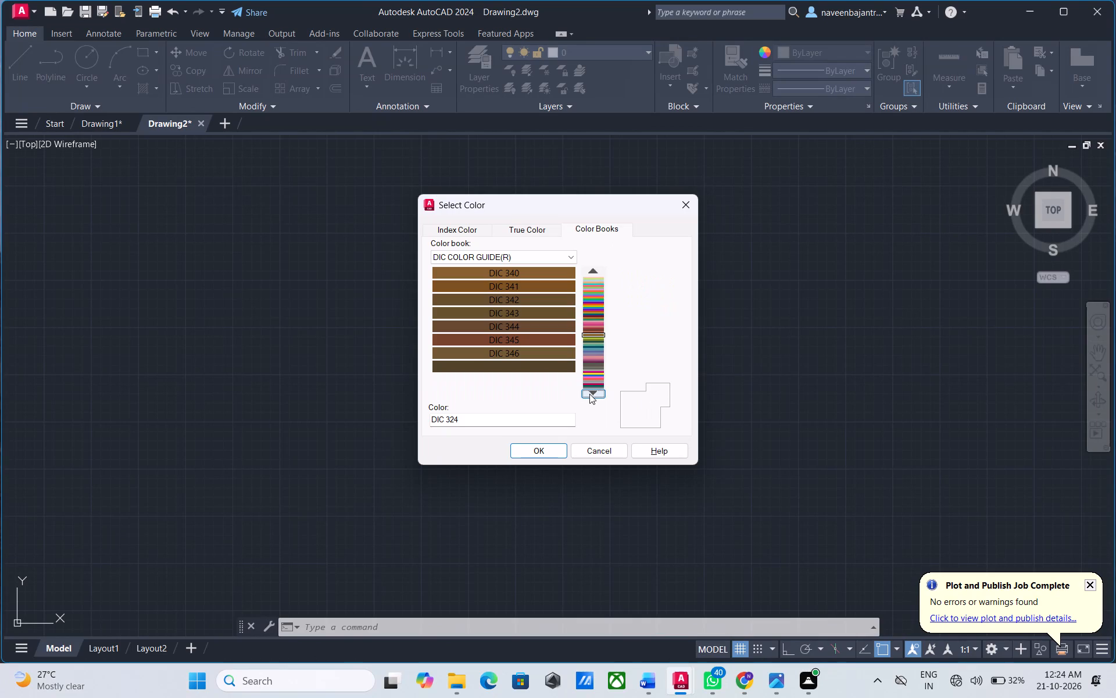
Skip ahead in the DIC COLOR GUIDE(R) color book and examine its swatches one by one from DIC 400 to DIC 409.
{"action": "left_click", "coordinate": [589, 394]}
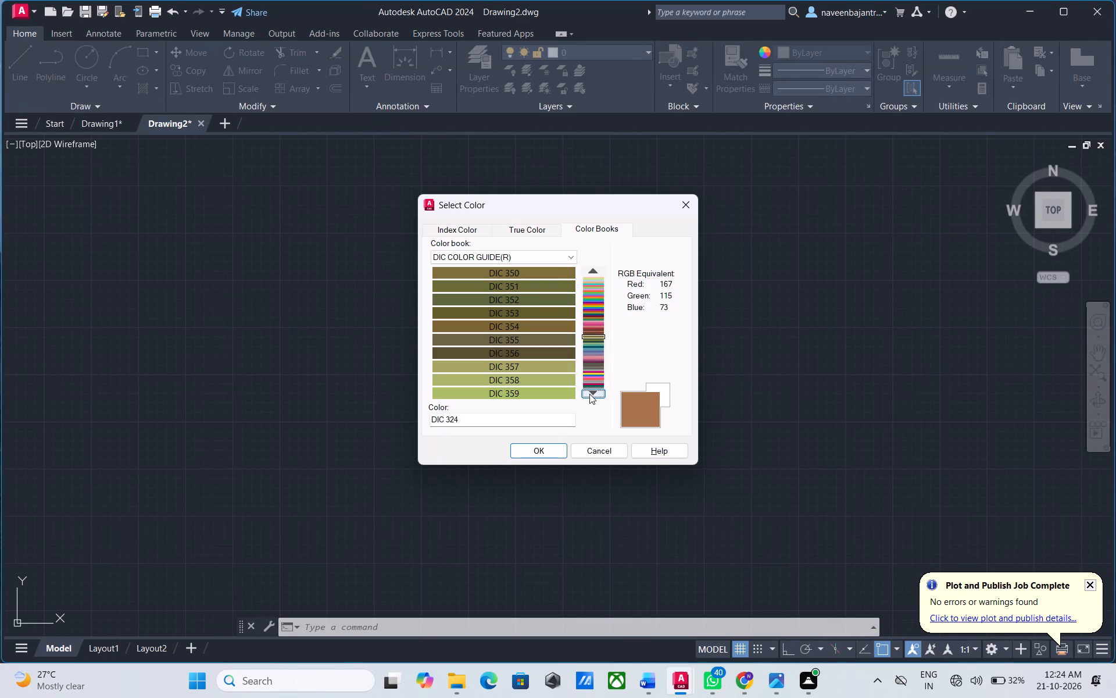
{"action": "left_click", "coordinate": [589, 394]}
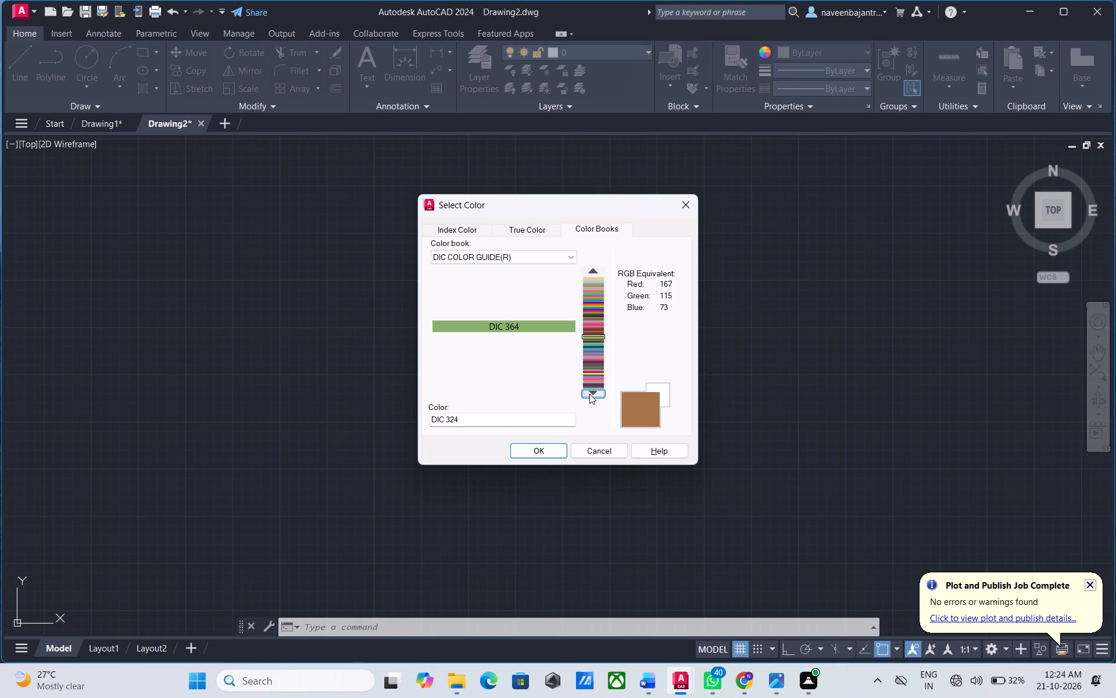
{"action": "left_click", "coordinate": [589, 394]}
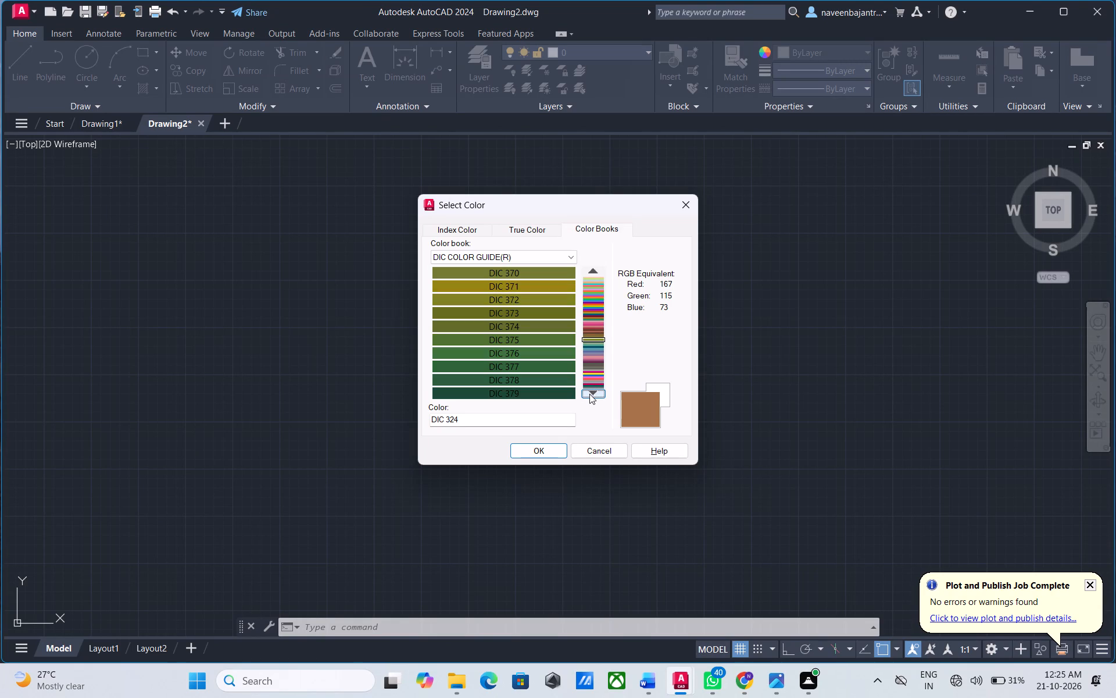
{"action": "left_click", "coordinate": [589, 394]}
{"action": "left_click", "coordinate": [589, 394]}
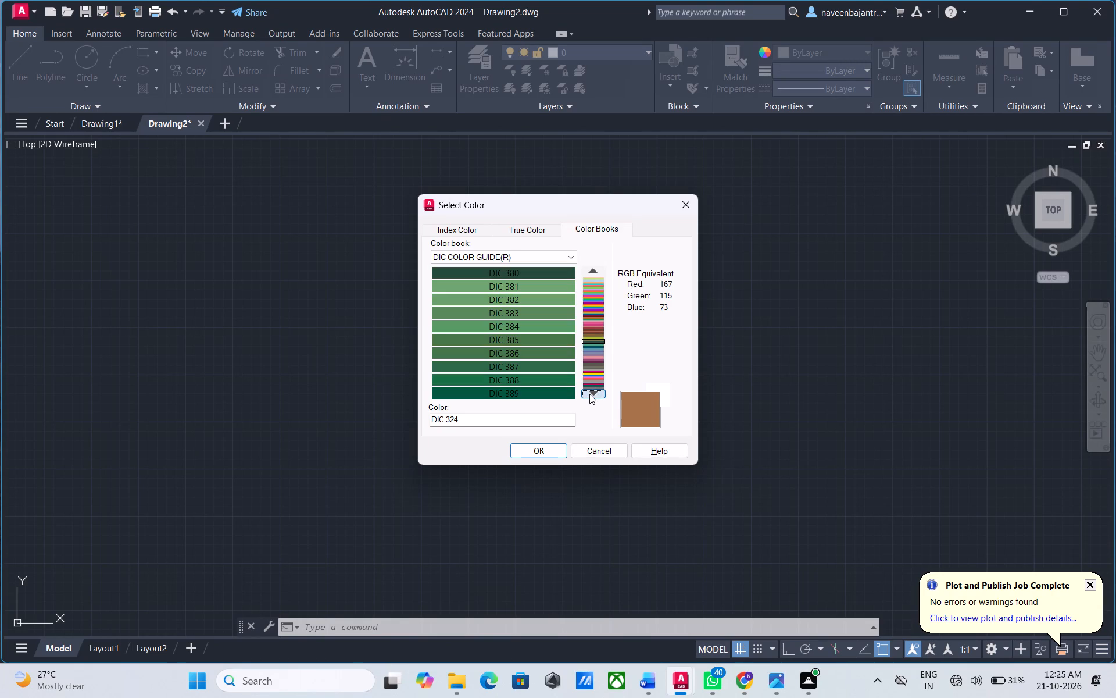
{"action": "left_click", "coordinate": [589, 394]}
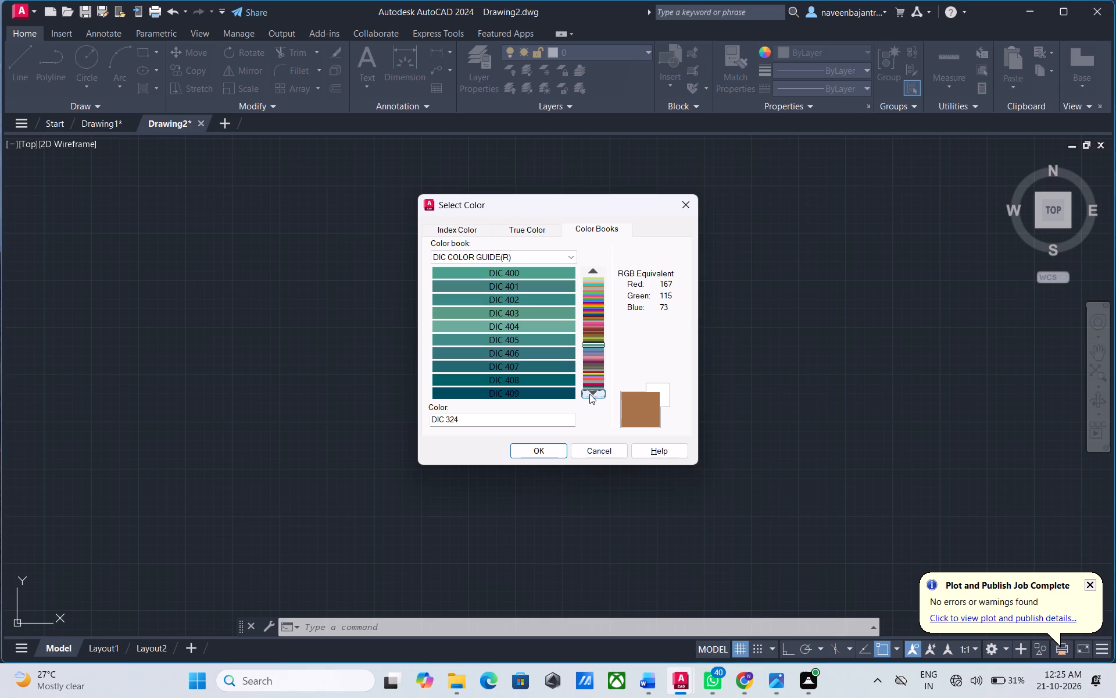
{"action": "left_click", "coordinate": [497, 272]}
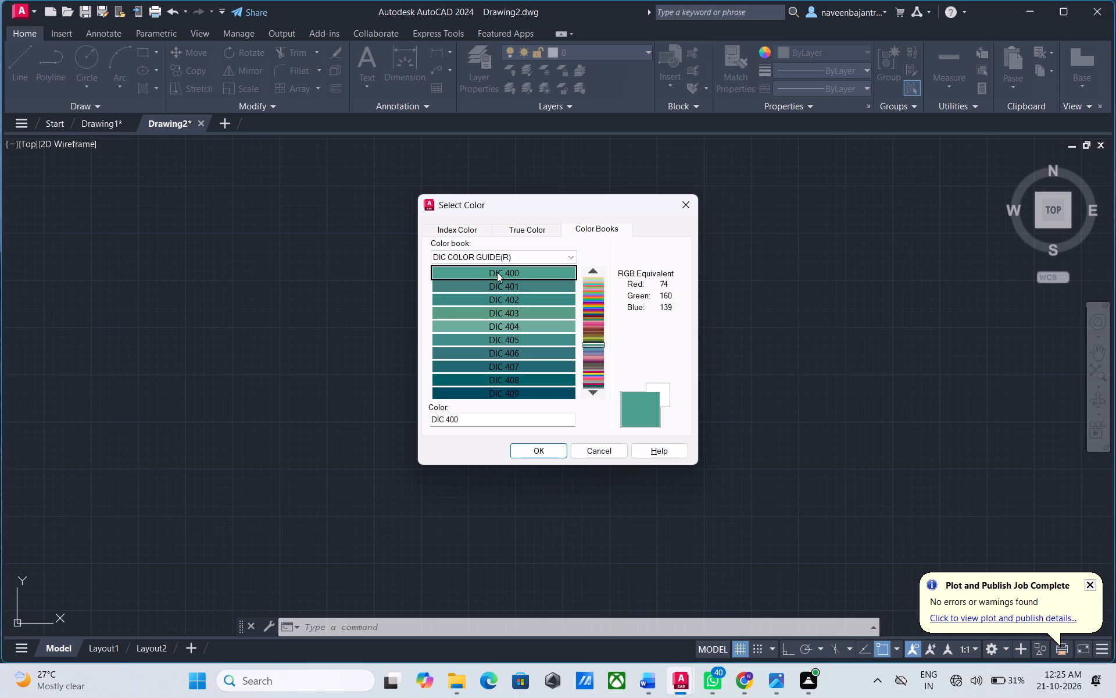
{"action": "key", "text": "Down"}
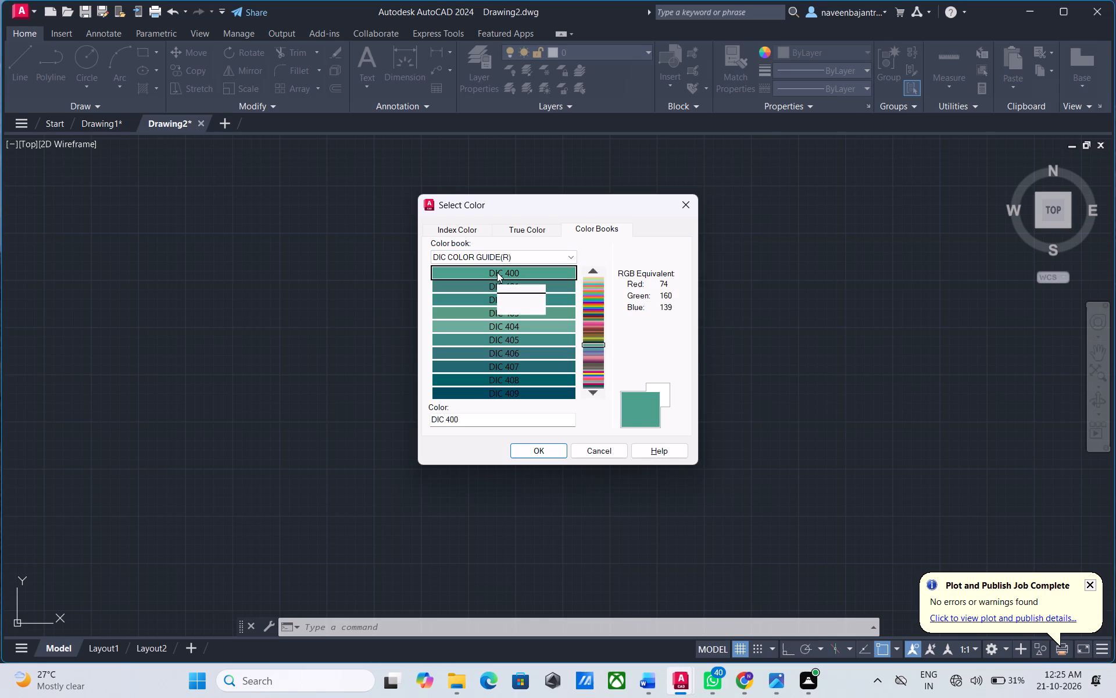
{"action": "key", "text": "Down"}
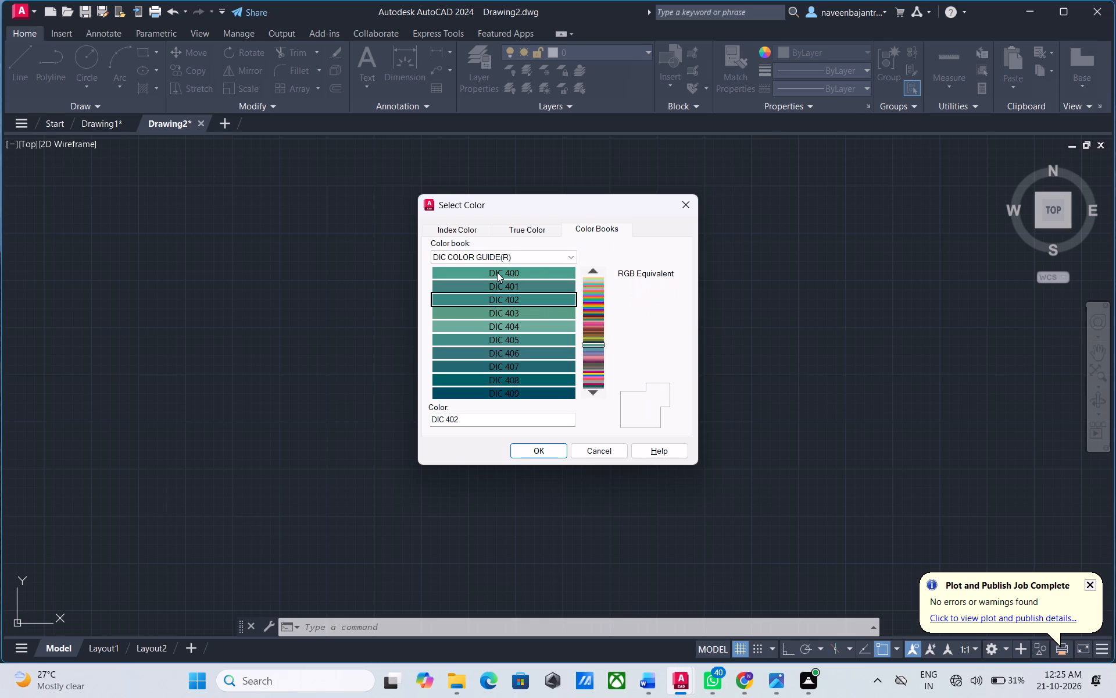
{"action": "key", "text": "Down"}
{"action": "key", "text": "Down"}
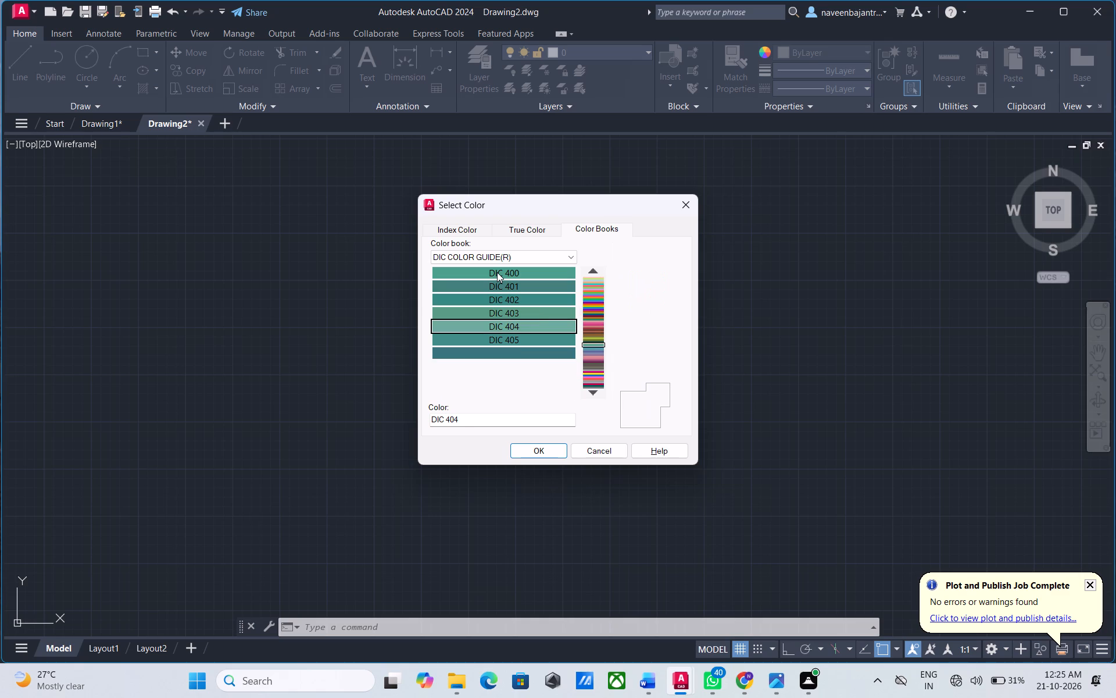
{"action": "key", "text": "Down"}
{"action": "key", "text": "Down"}
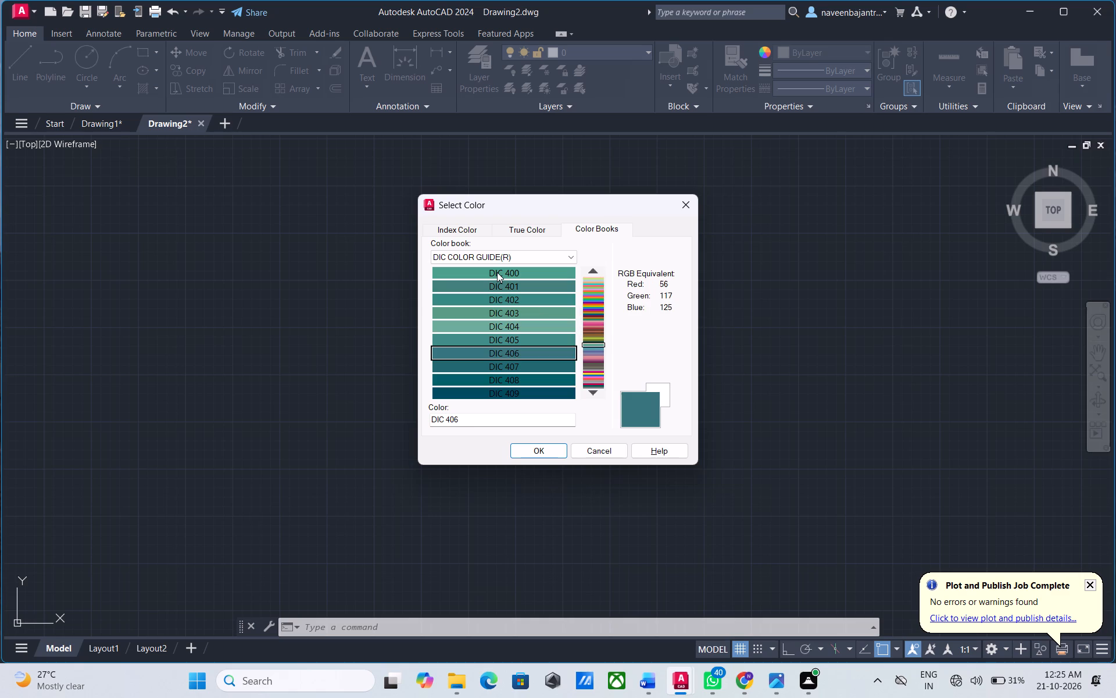
{"action": "key", "text": "Down"}
{"action": "key", "text": "Down"}
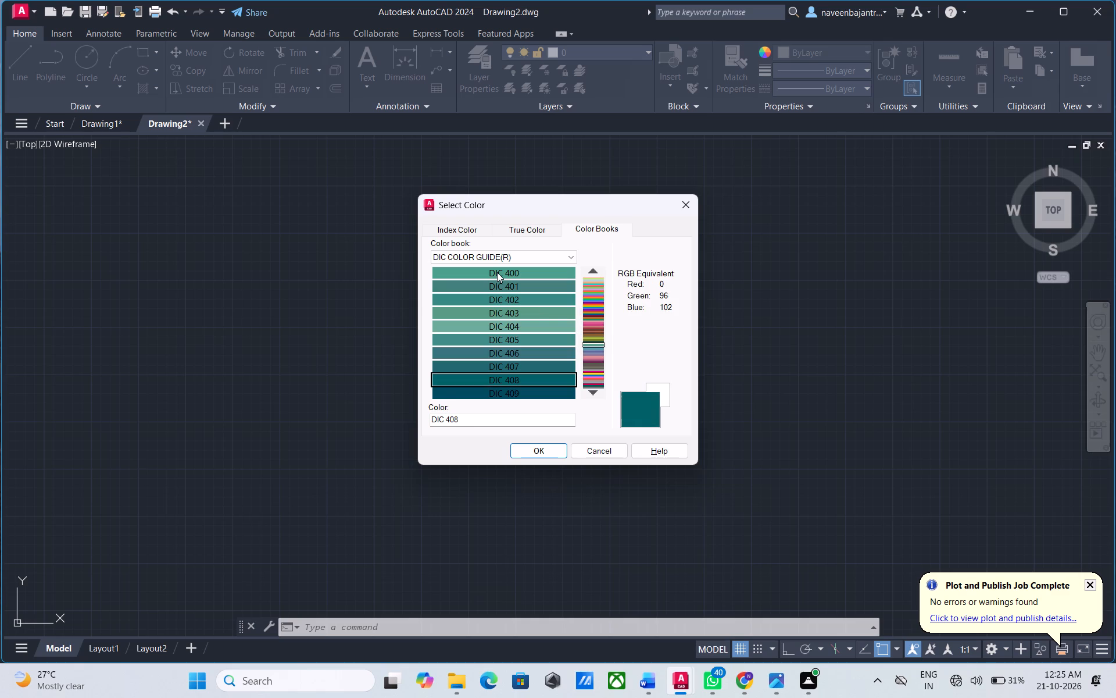
{"action": "key", "text": "Down"}
Examine the DIC COLOR GUIDE(R) color book swatches one by one from DIC 410 to DIC 419 for the current object colour.
{"action": "key", "text": "Down"}
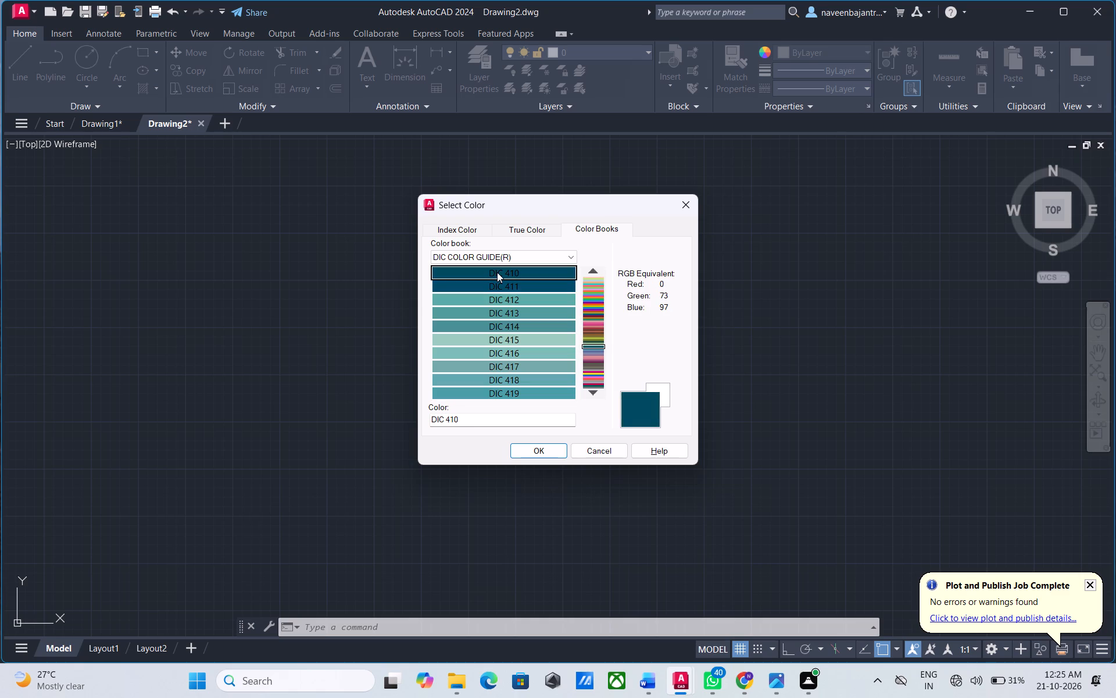
{"action": "key", "text": "Down"}
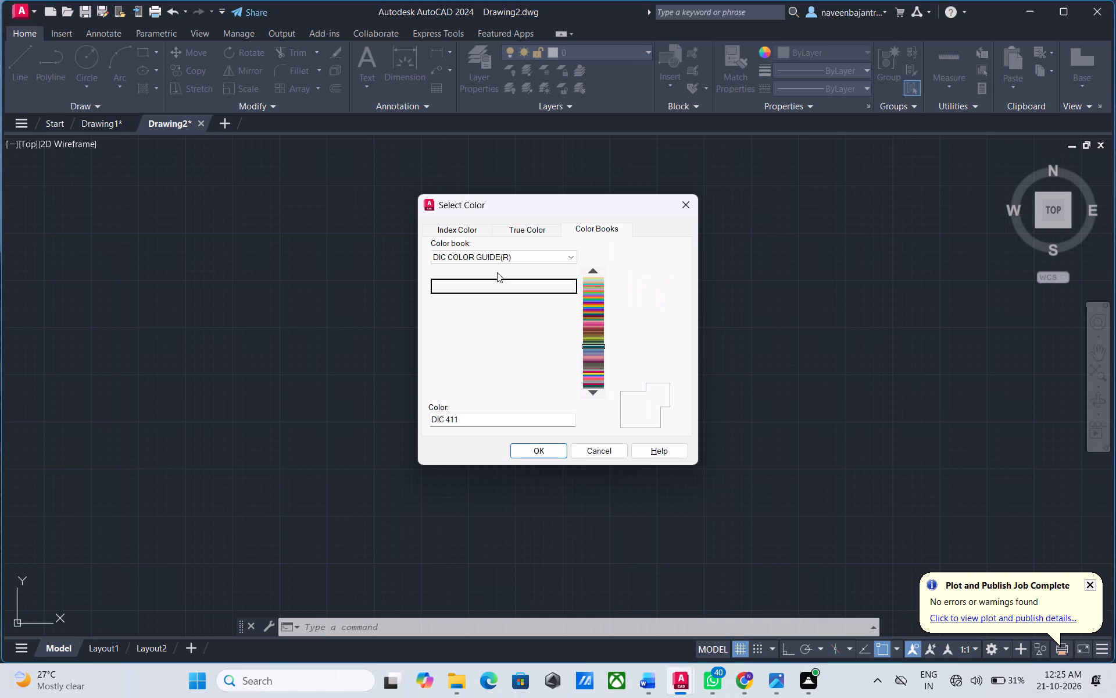
{"action": "key", "text": "Down"}
{"action": "key", "text": "Down"}
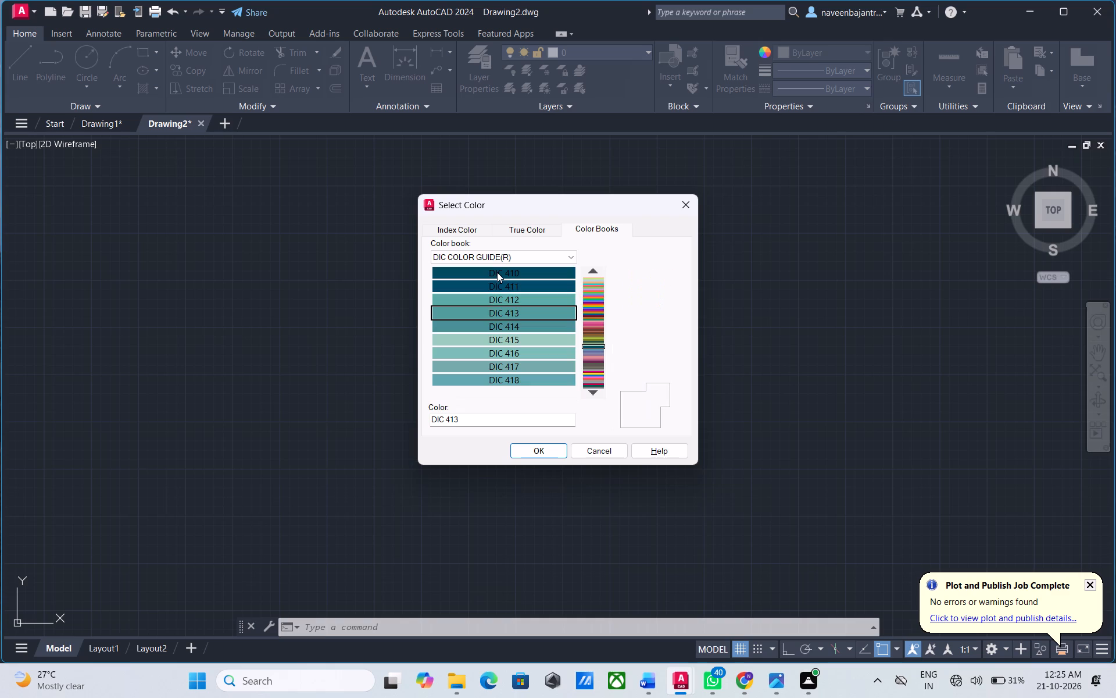
{"action": "key", "text": "Down"}
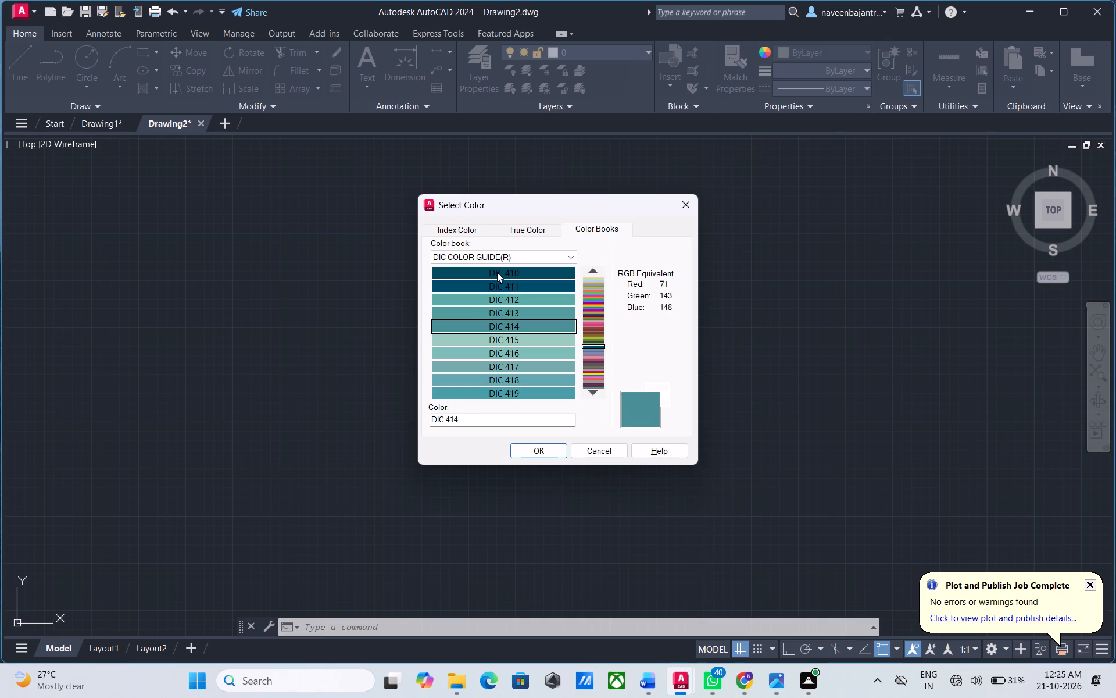
{"action": "key", "text": "Down"}
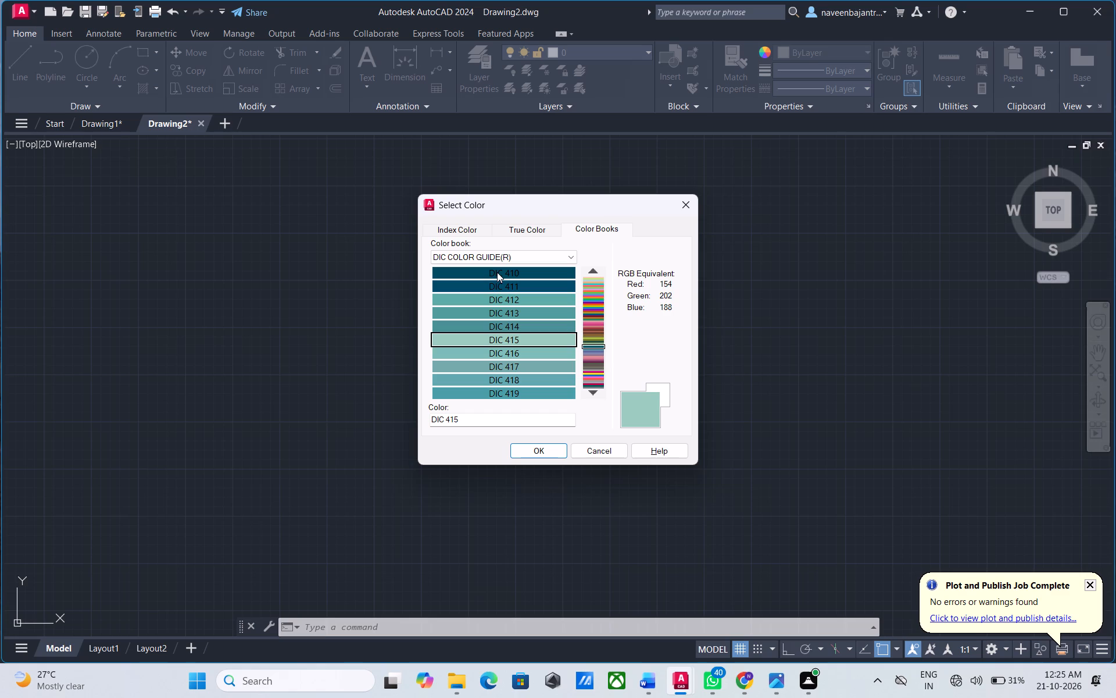
{"action": "key", "text": "Down"}
{"action": "key", "text": "Down"}
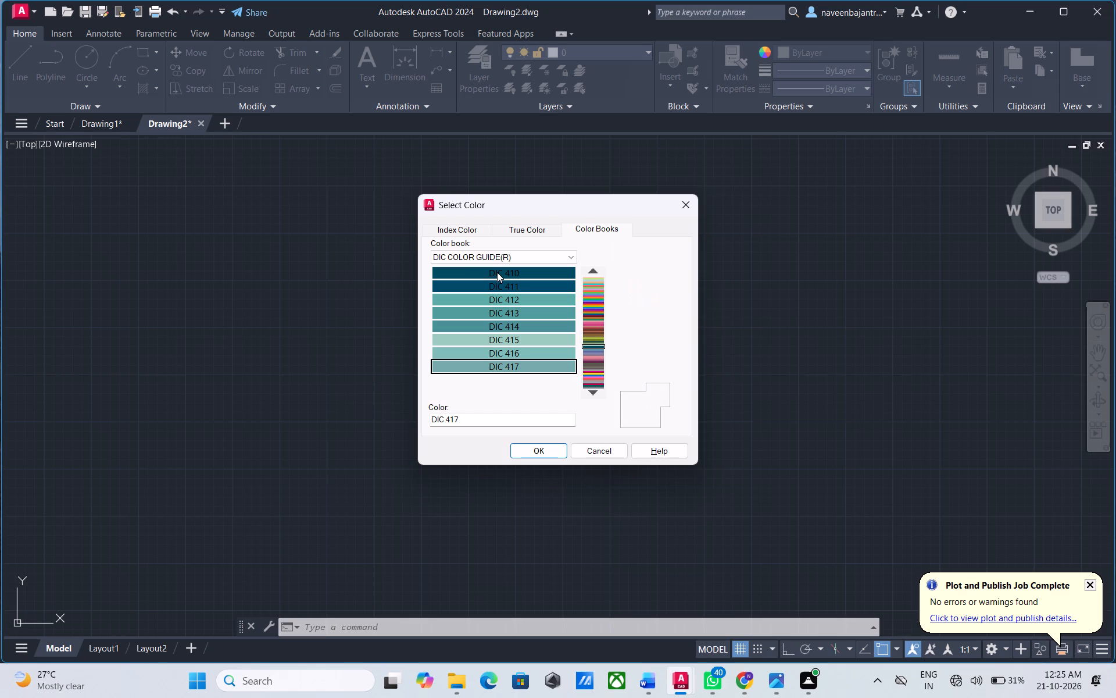
{"action": "key", "text": "Down"}
{"action": "key", "text": "Down"}
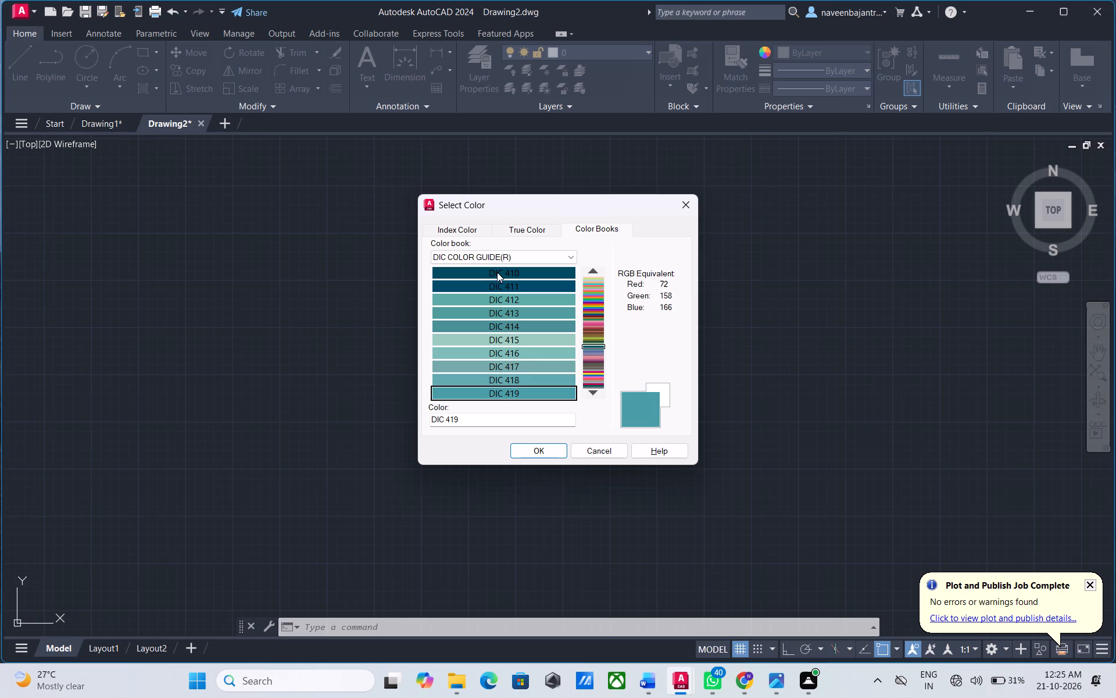
Examine the DIC COLOR GUIDE(R) color book swatches one by one from DIC 420 to DIC 429 for the current object colour.
{"action": "key", "text": "Down"}
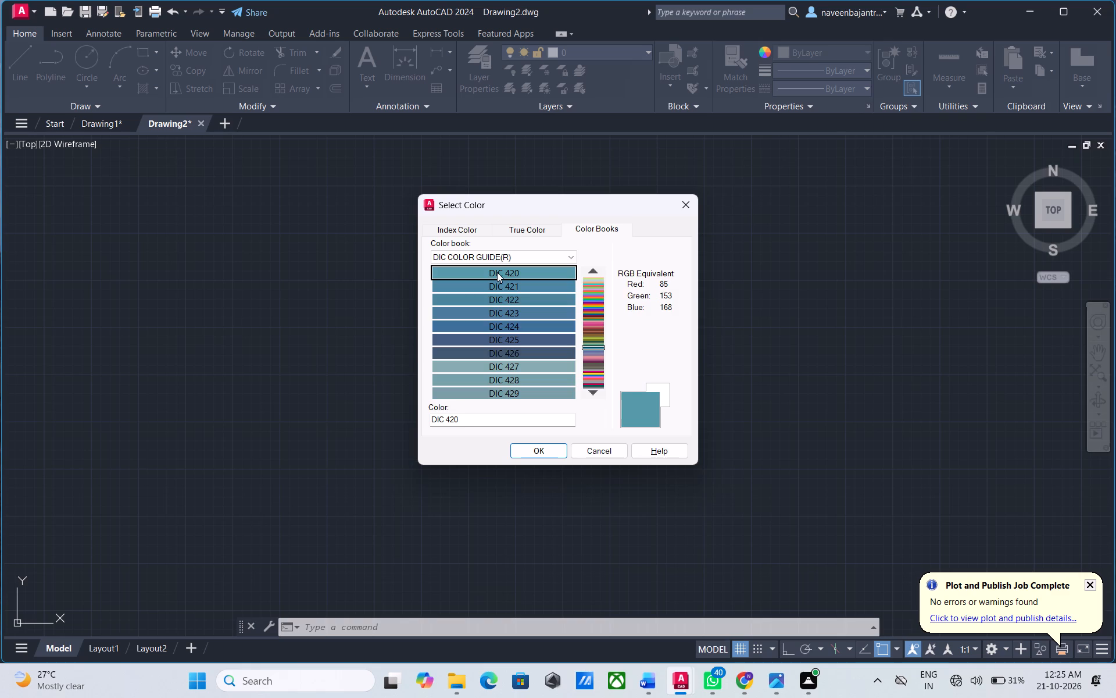
{"action": "key", "text": "Down"}
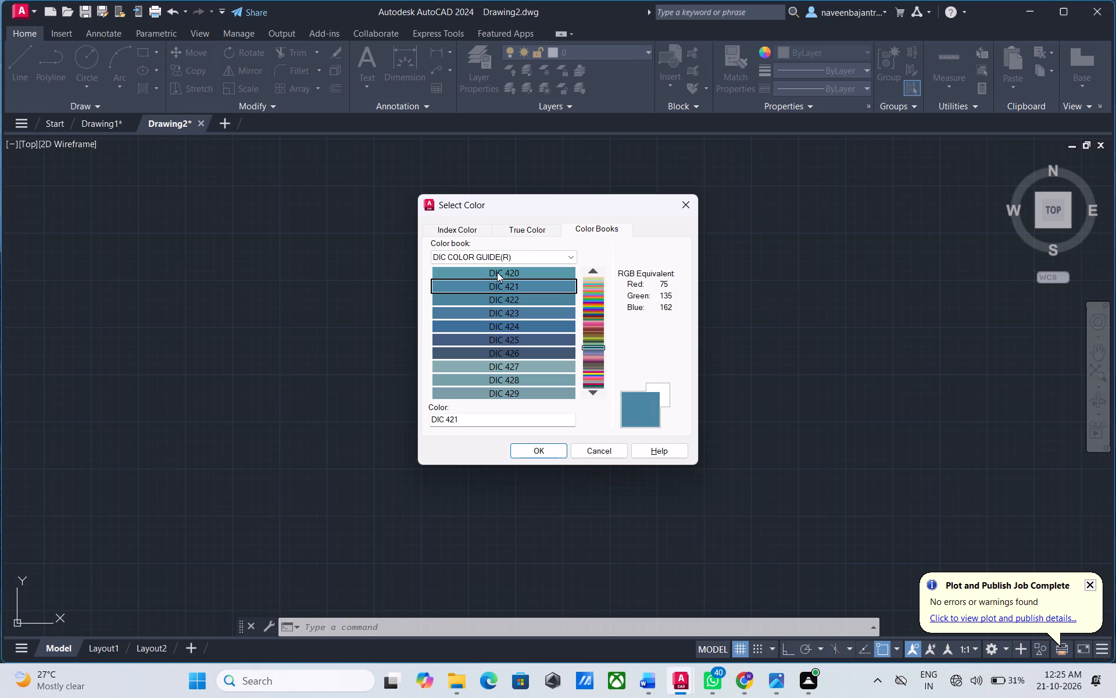
{"action": "key", "text": "Down"}
{"action": "key", "text": "Down"}
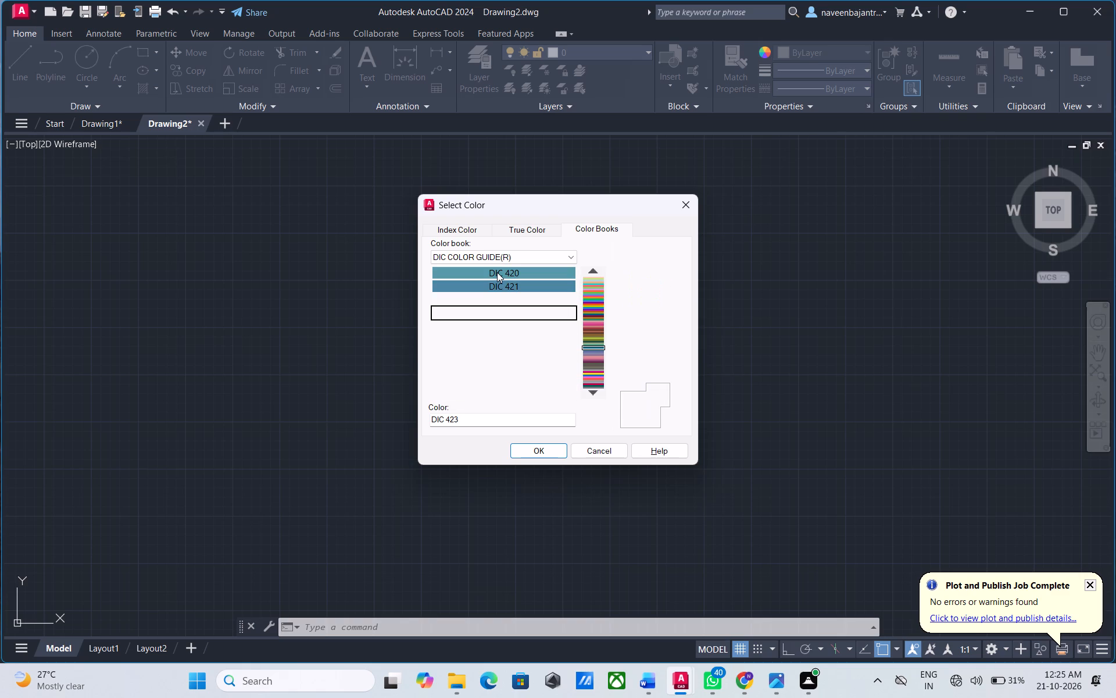
{"action": "key", "text": "Down"}
{"action": "key", "text": "Down"}
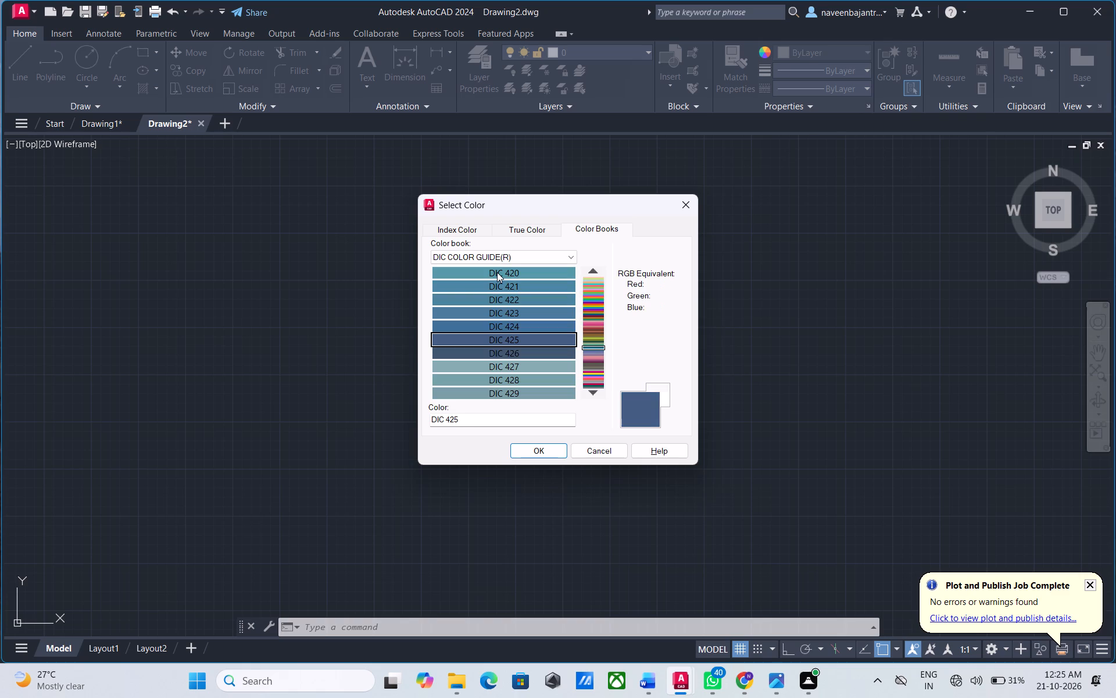
{"action": "key", "text": "Down"}
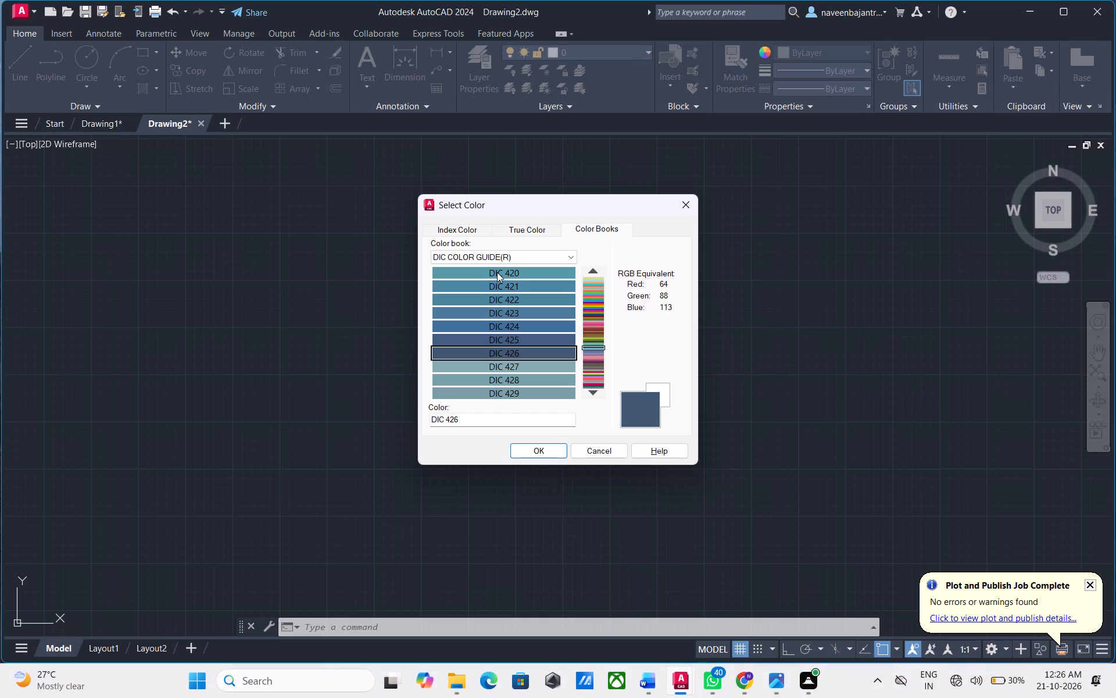
{"action": "key", "text": "Down"}
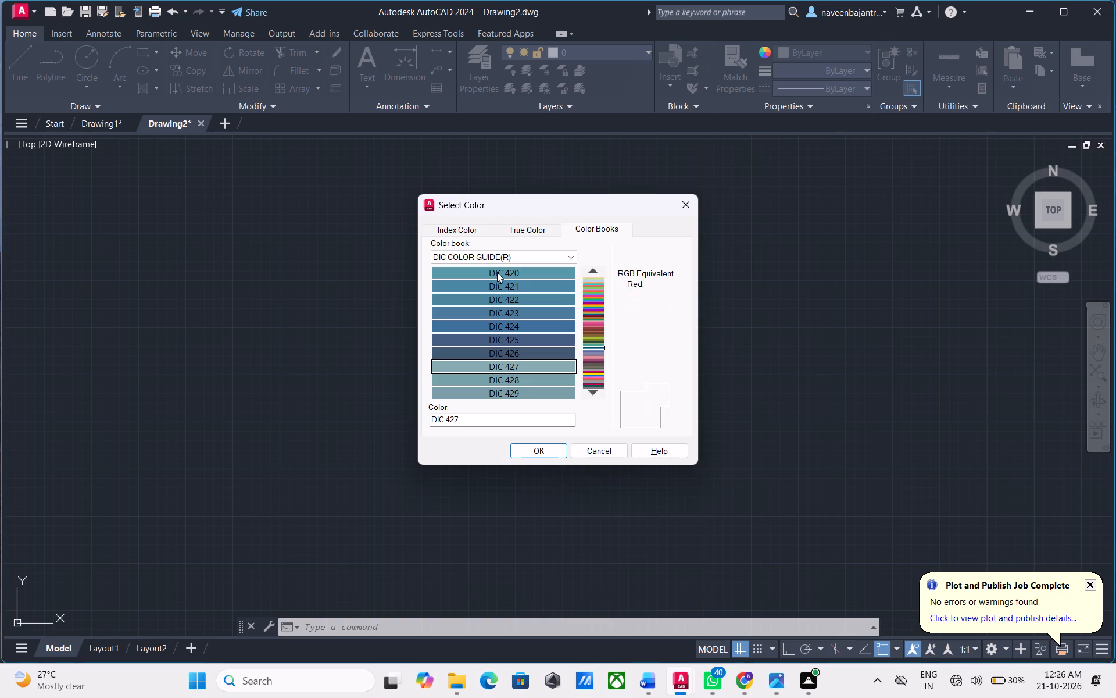
{"action": "key", "text": "Down"}
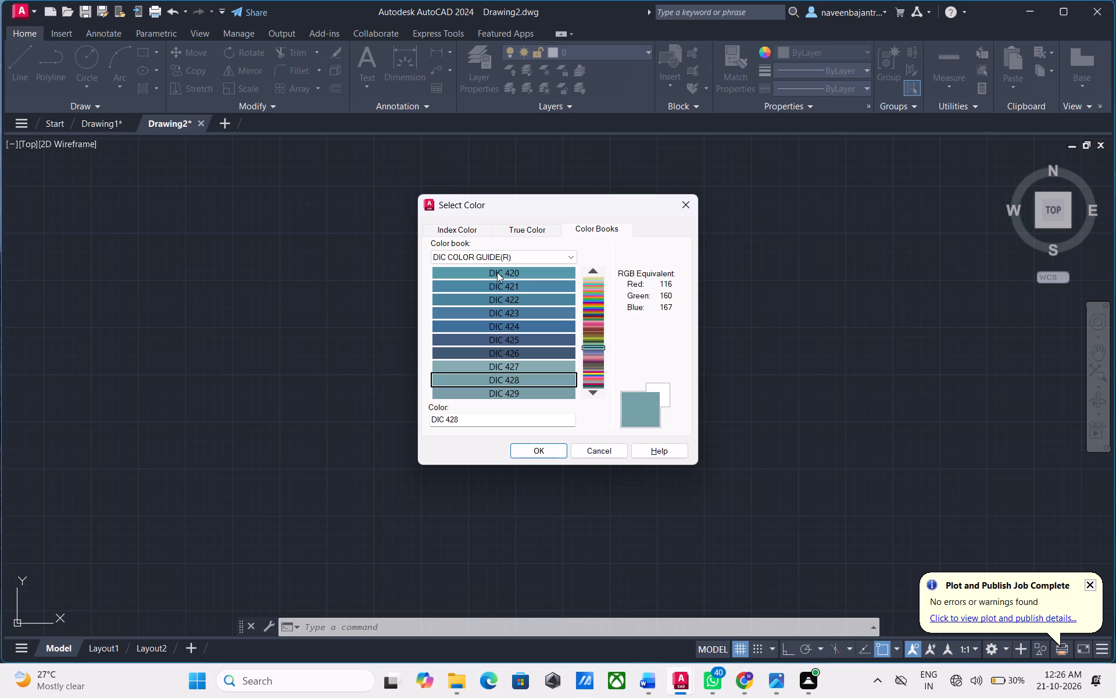
{"action": "key", "text": "Down"}
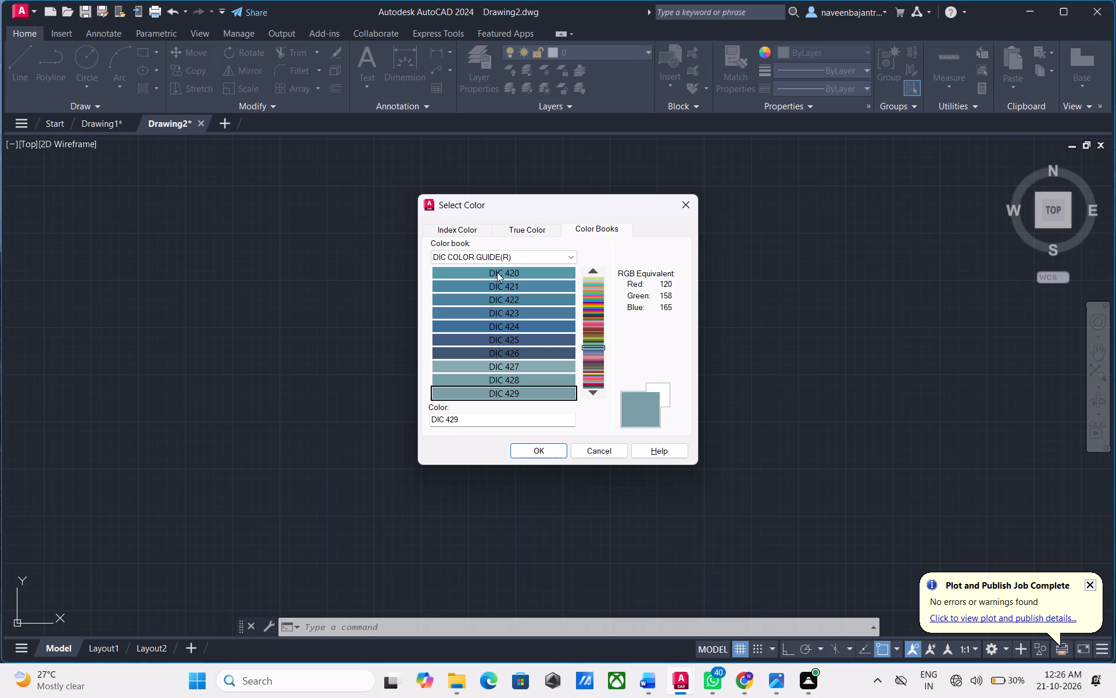
Examine the DIC COLOR GUIDE(R) swatches from DIC 430 to DIC 434, and leave the colour selection without applying a colour.
{"action": "key", "text": "Down"}
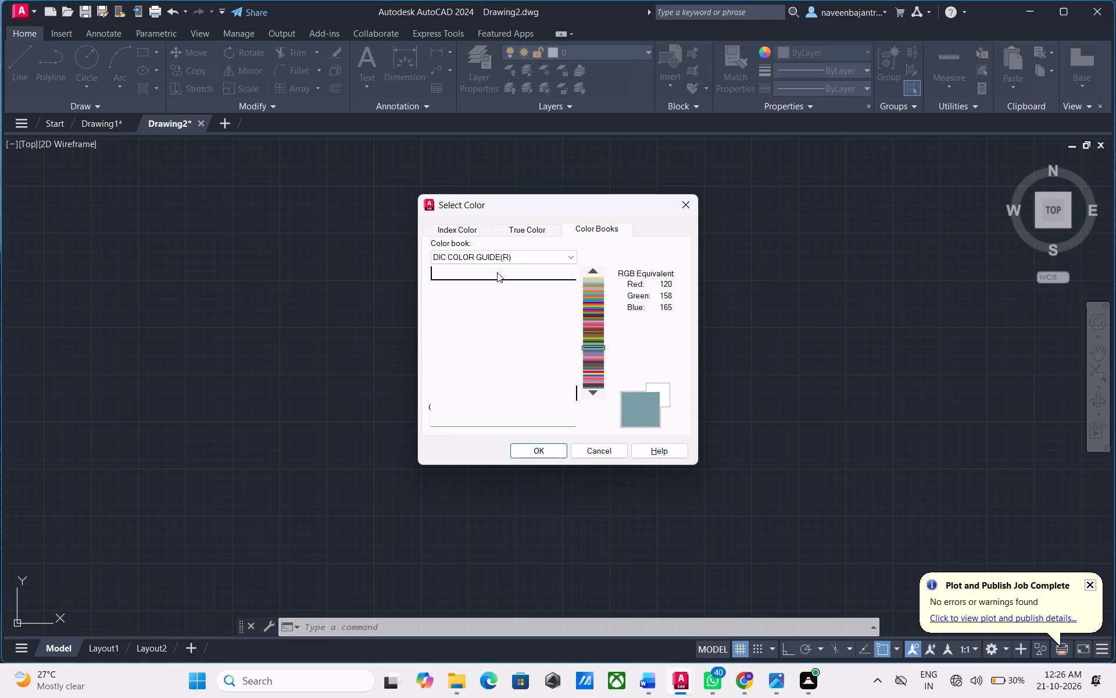
{"action": "key", "text": "Down"}
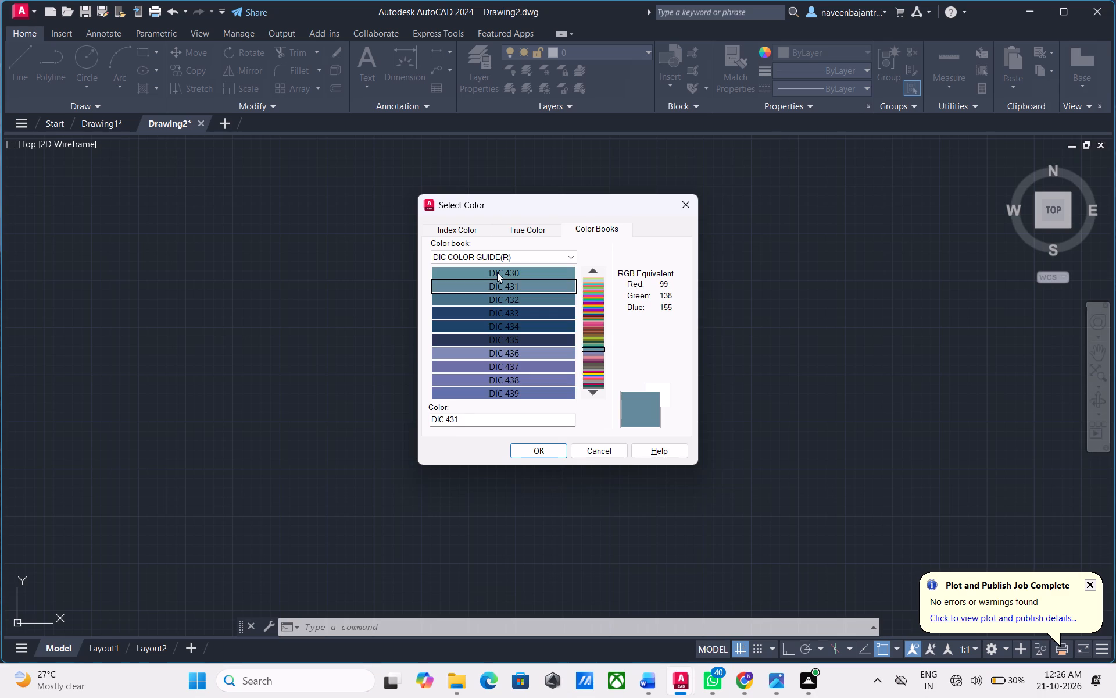
{"action": "key", "text": "Down"}
{"action": "key", "text": "Down"}
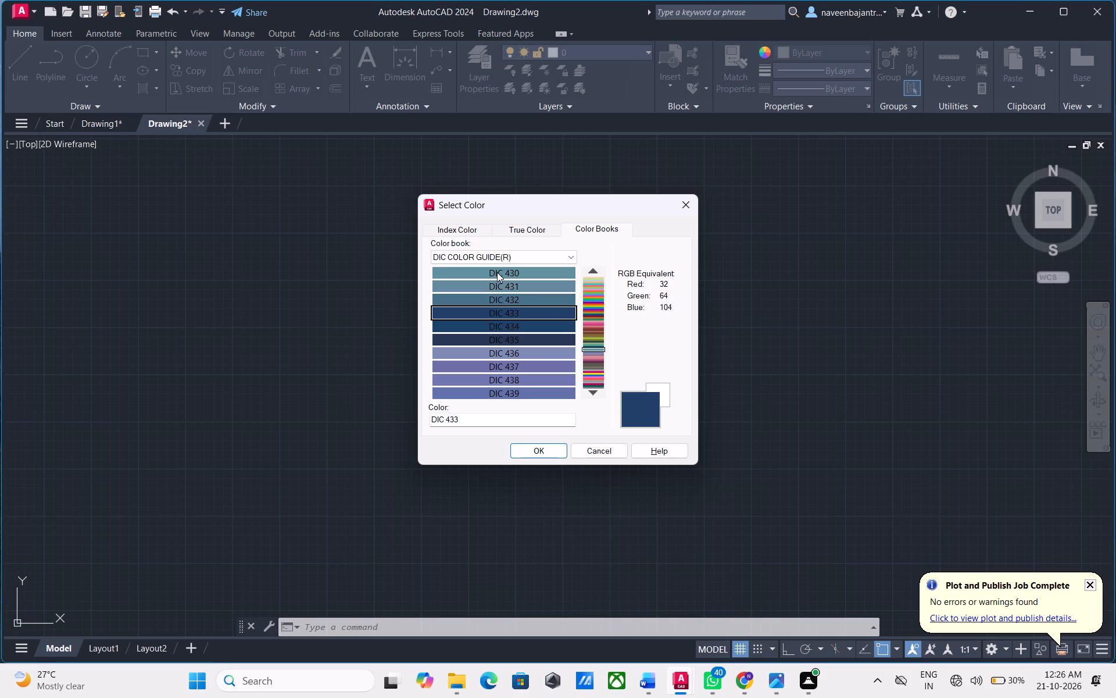
{"action": "key", "text": "Down"}
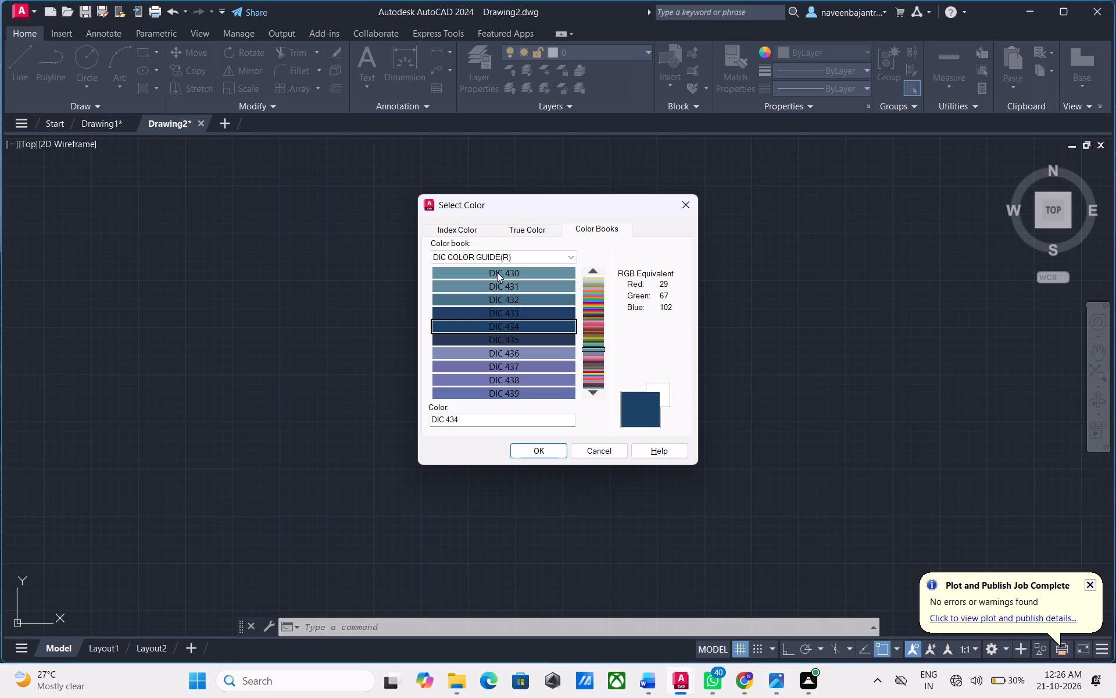
{"action": "left_click", "coordinate": [588, 444]}
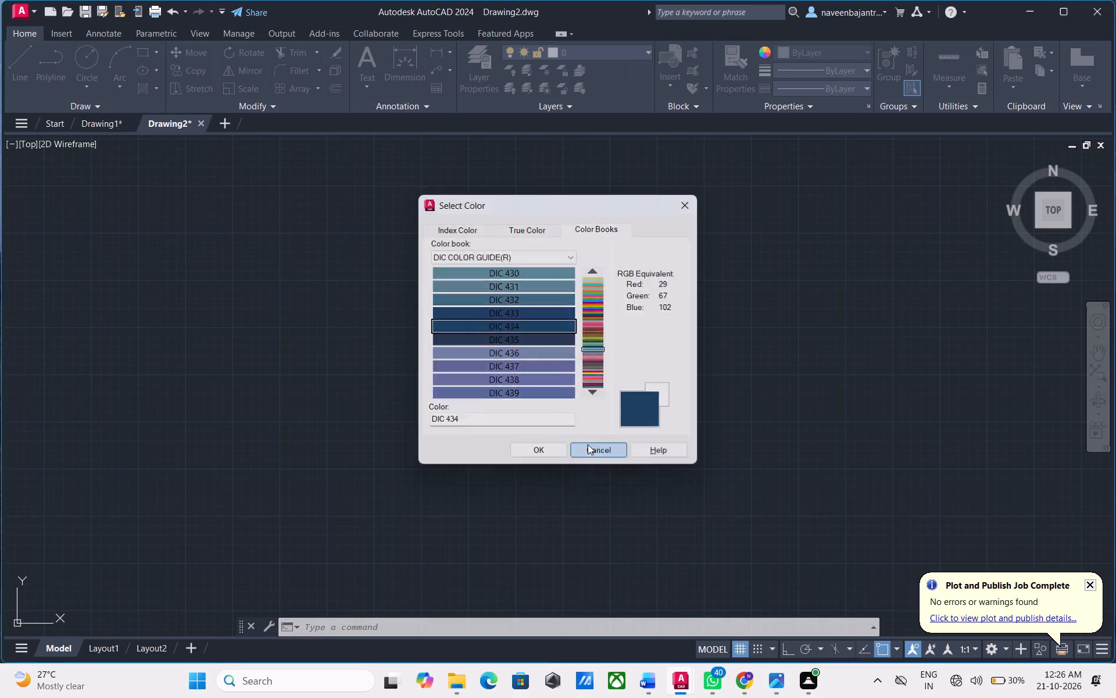
{"action": "key", "text": "Escape"}
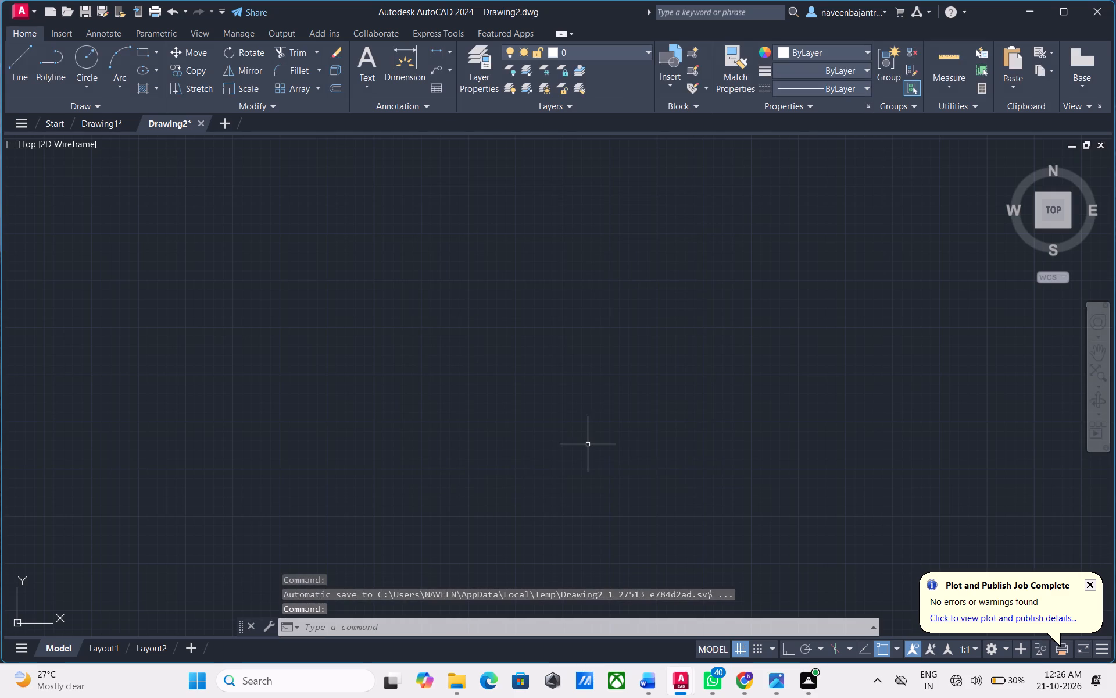
Turn on Ortho mode and draw a closed rectangular outline 30' wide and 42' high with the Line command.
{"action": "type", "text": "L"}
{"action": "key", "text": "space"}
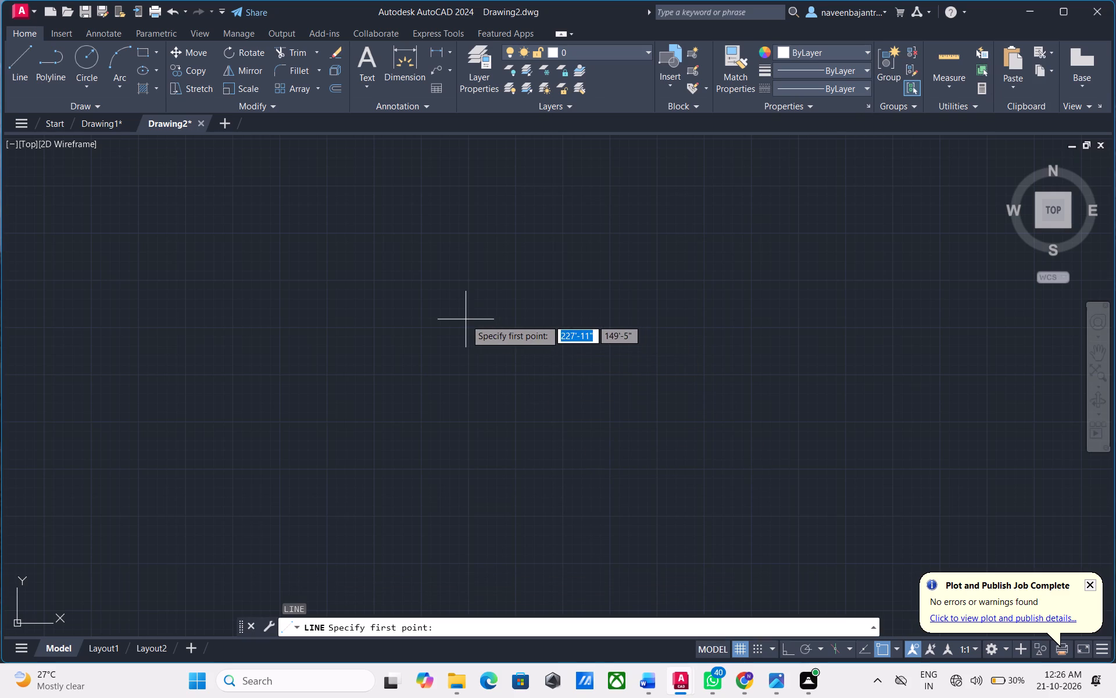
{"action": "left_click", "coordinate": [787, 648]}
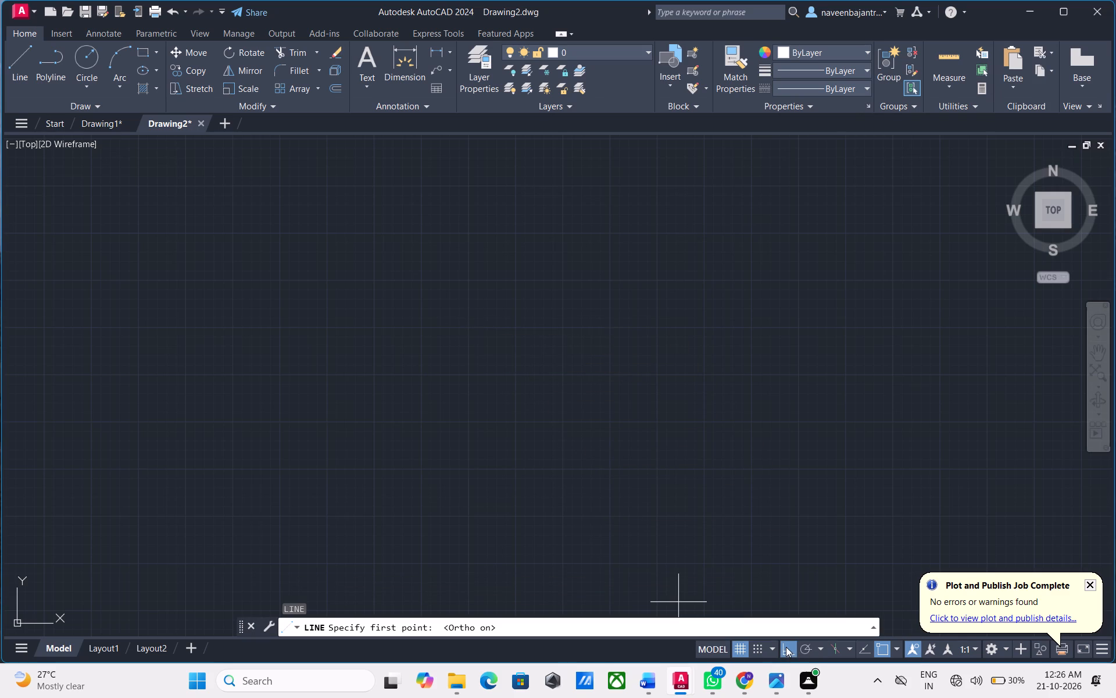
{"action": "scroll", "coordinate": [785, 645], "scroll_direction": "down", "scroll_amount": 4}
{"action": "scroll", "coordinate": [416, 426], "scroll_direction": "down", "scroll_amount": 3}
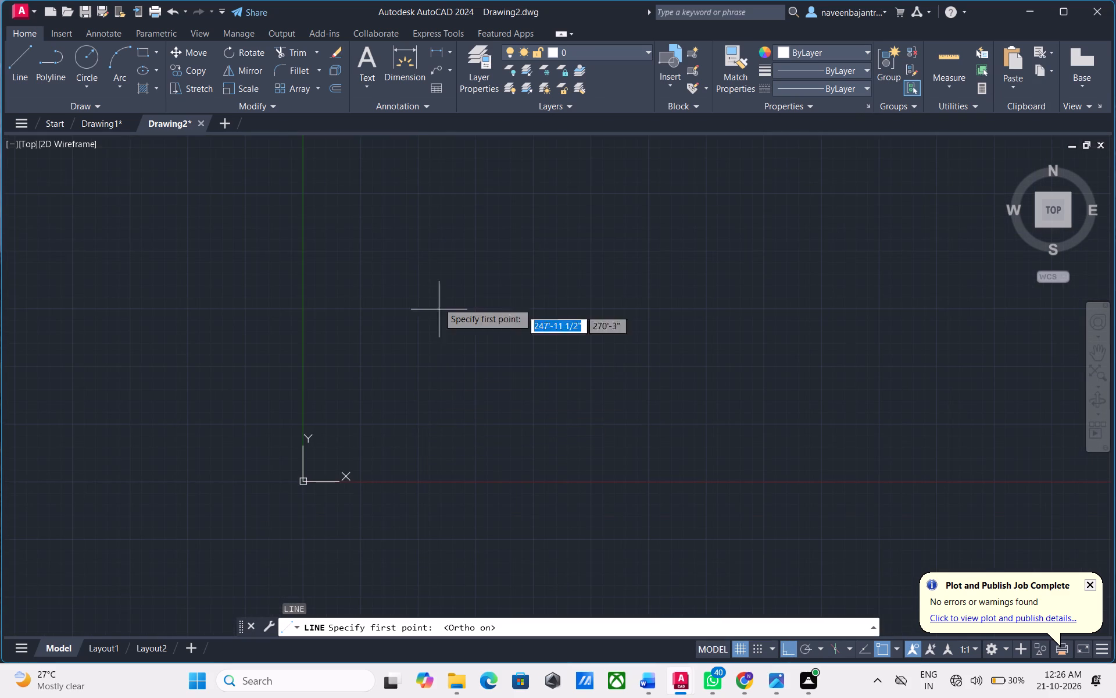
{"action": "scroll", "coordinate": [439, 266], "scroll_direction": "up", "scroll_amount": 2}
{"action": "scroll", "coordinate": [439, 262], "scroll_direction": "down", "scroll_amount": 1}
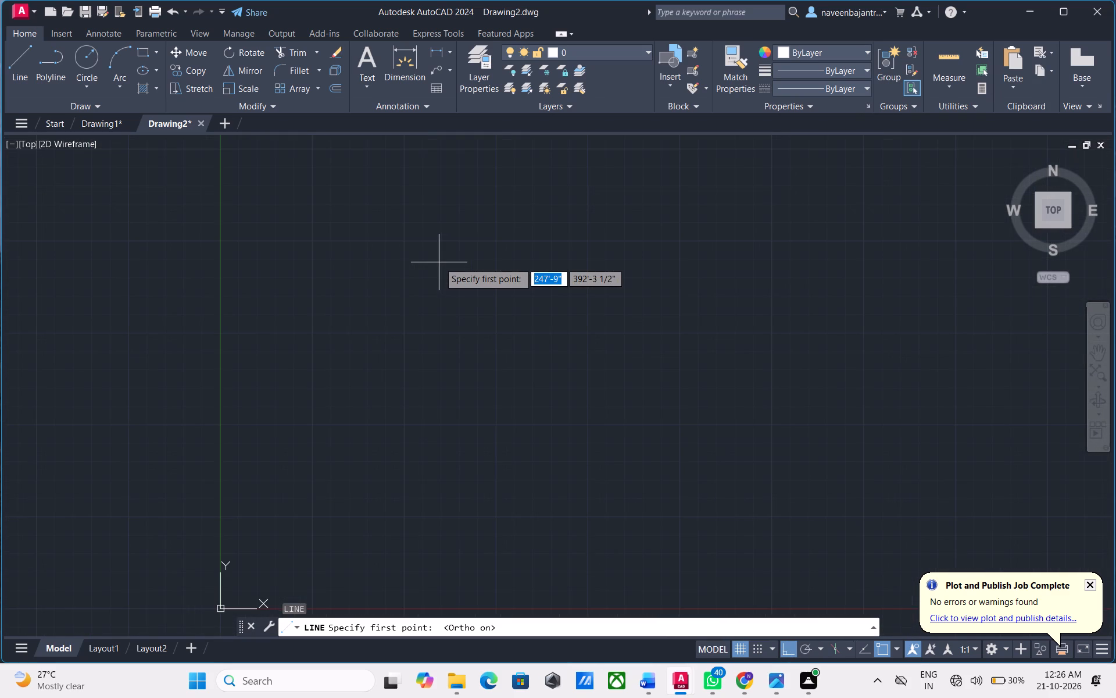
{"action": "left_click", "coordinate": [498, 240]}
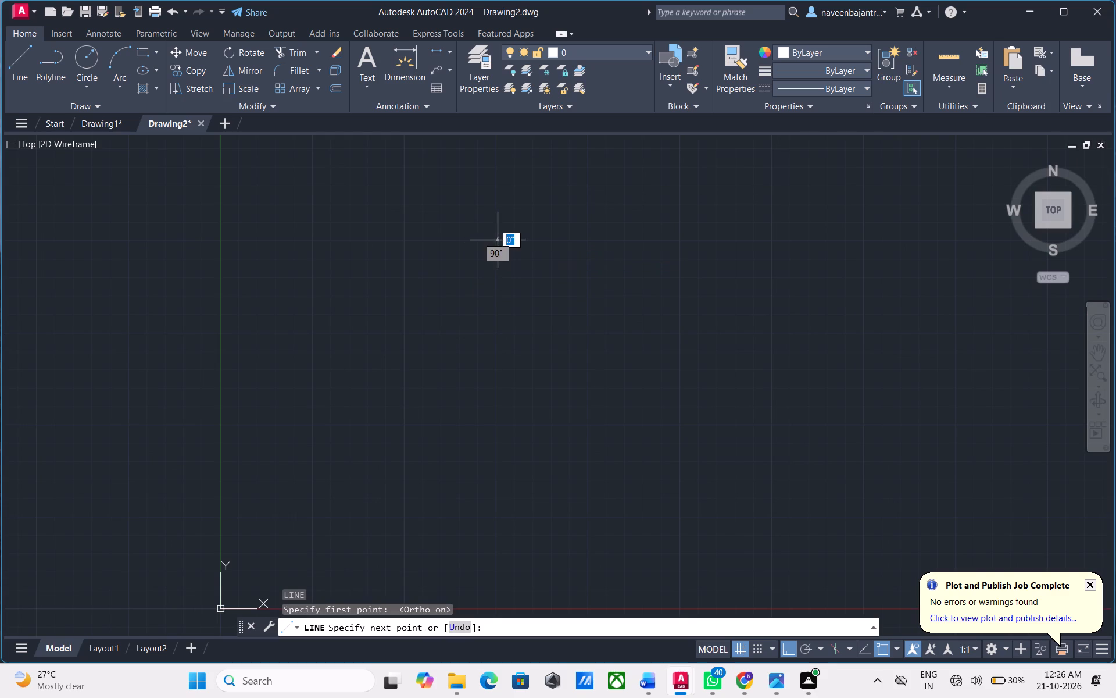
{"action": "type", "text": "30'"}
{"action": "key", "text": "Return"}
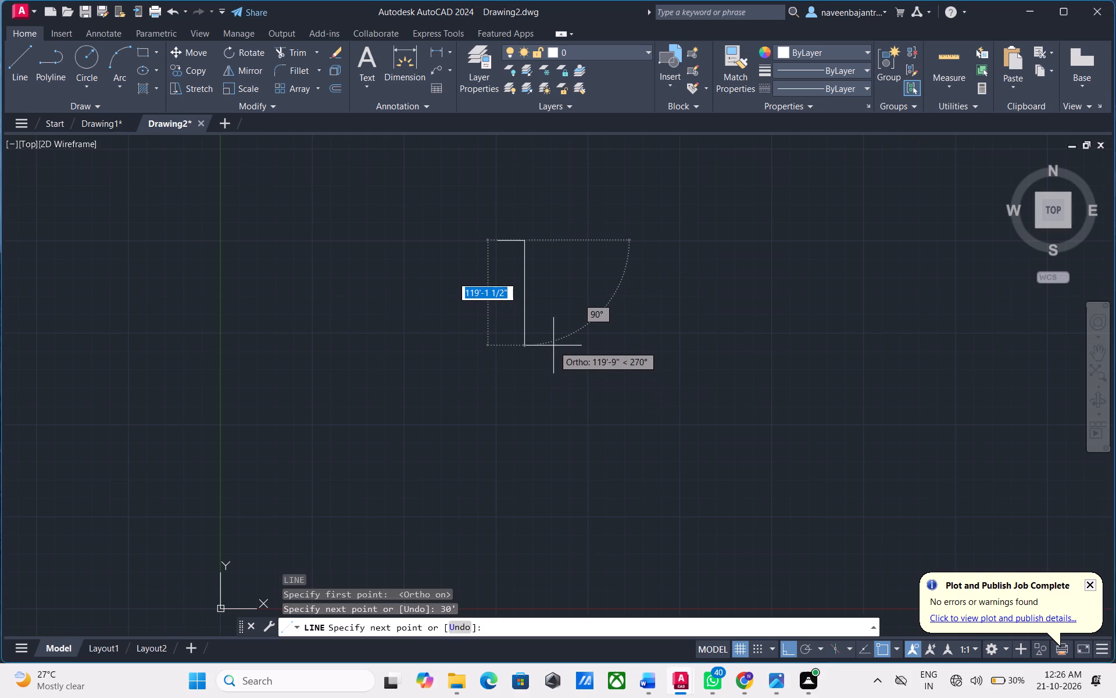
{"action": "type", "text": "42'"}
{"action": "key", "text": "Return"}
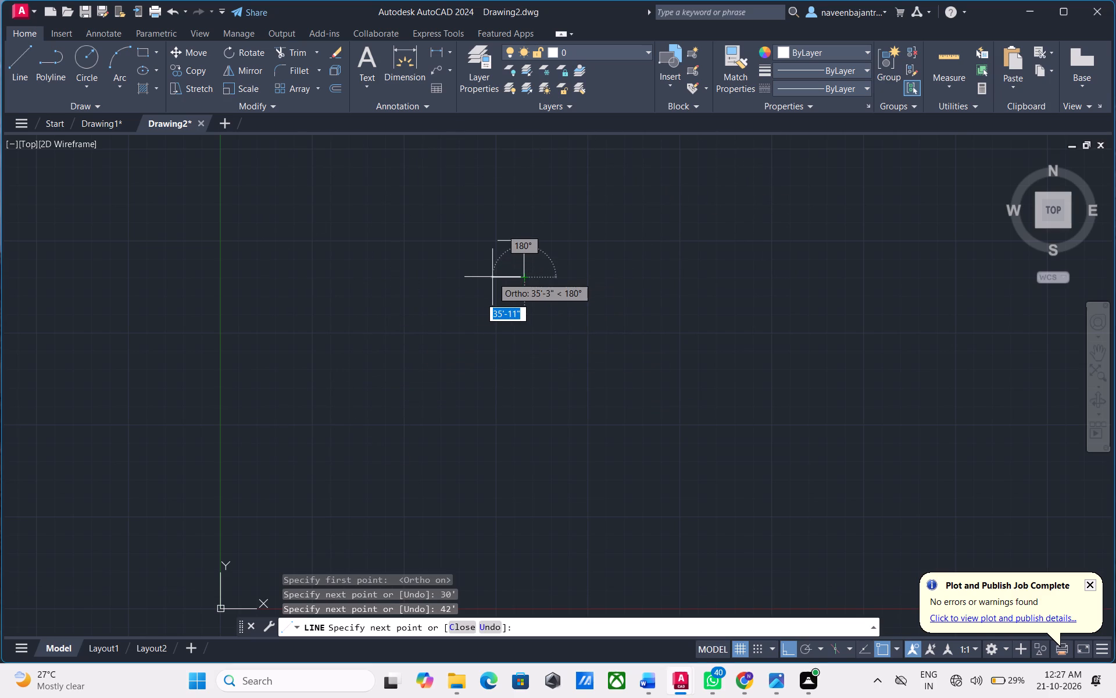
{"action": "type", "text": "30'"}
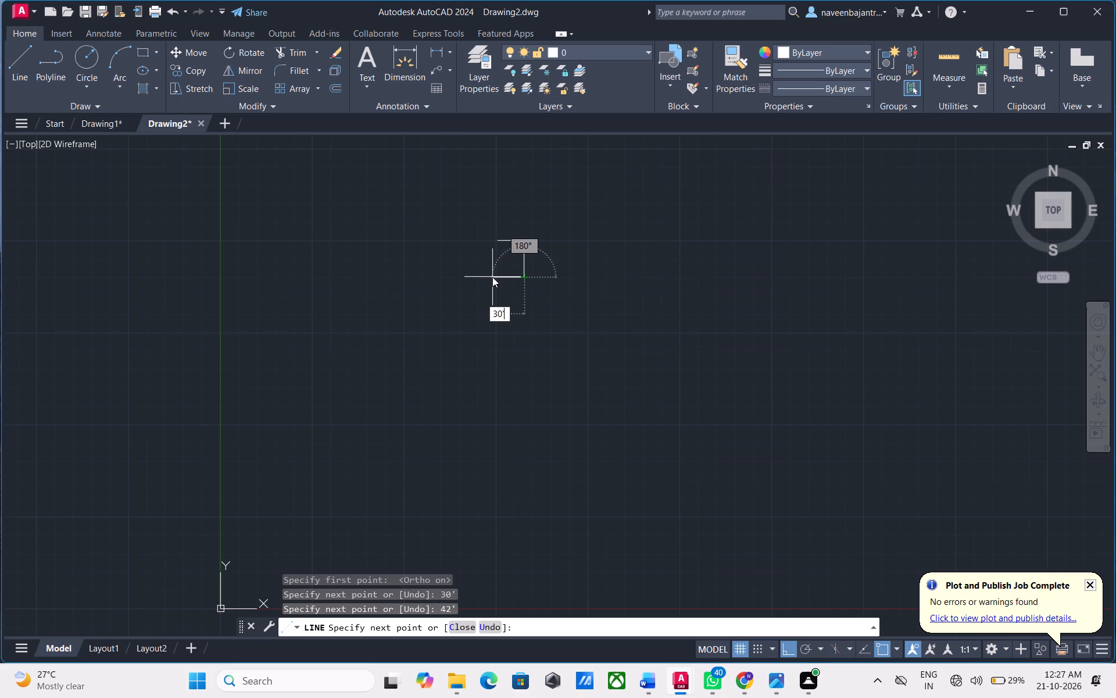
{"action": "key", "text": "Return"}
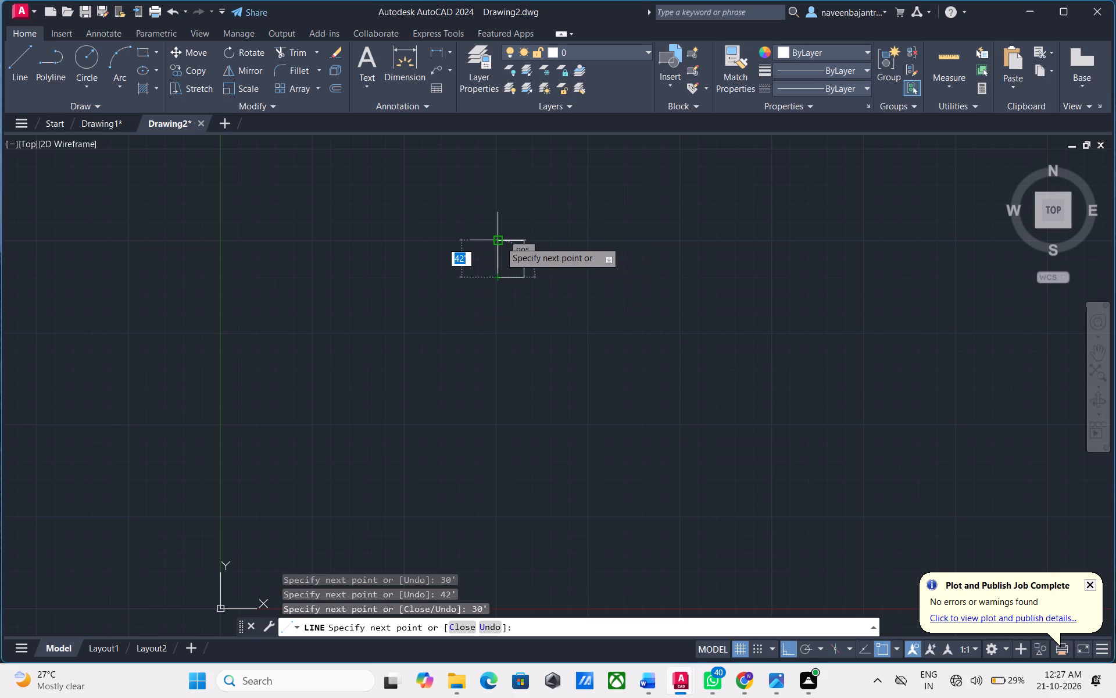
{"action": "left_click", "coordinate": [500, 241]}
{"action": "key", "text": "Escape"}
Offset all four sides of the rectangular outline 9" inward to form the outer wall thickness.
{"action": "scroll", "coordinate": [530, 226], "scroll_direction": "up", "scroll_amount": 1}
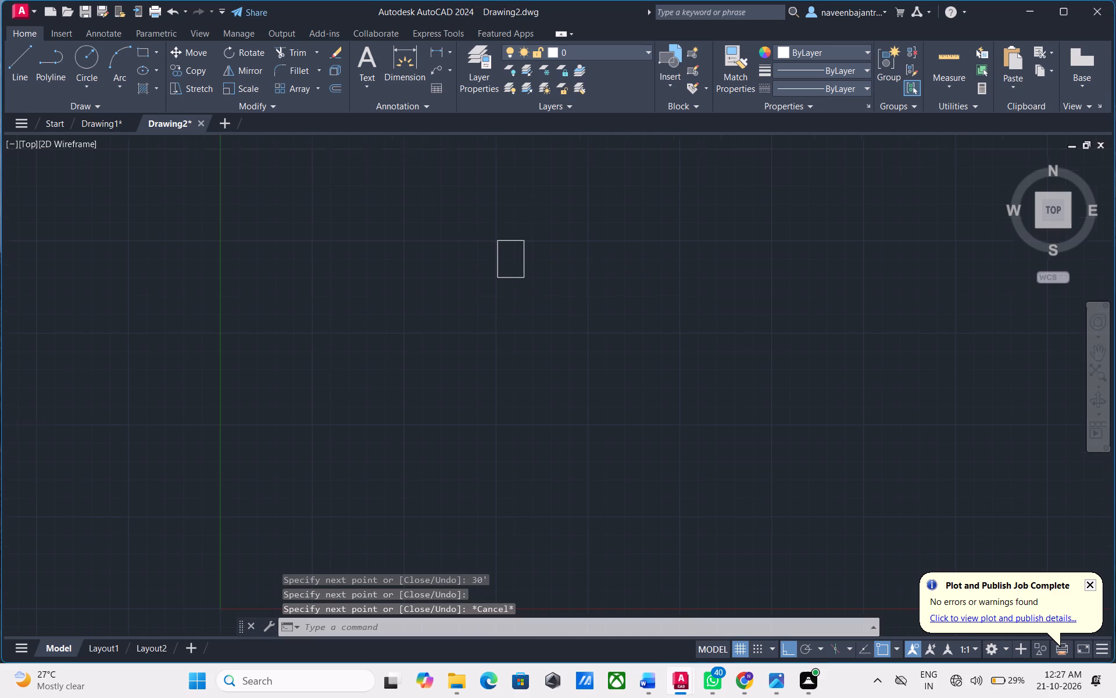
{"action": "scroll", "coordinate": [530, 226], "scroll_direction": "up", "scroll_amount": 3}
{"action": "scroll", "coordinate": [439, 408], "scroll_direction": "down", "scroll_amount": 1}
{"action": "middle_click_drag", "start_coordinate": [439, 408], "coordinate": [487, 329]}
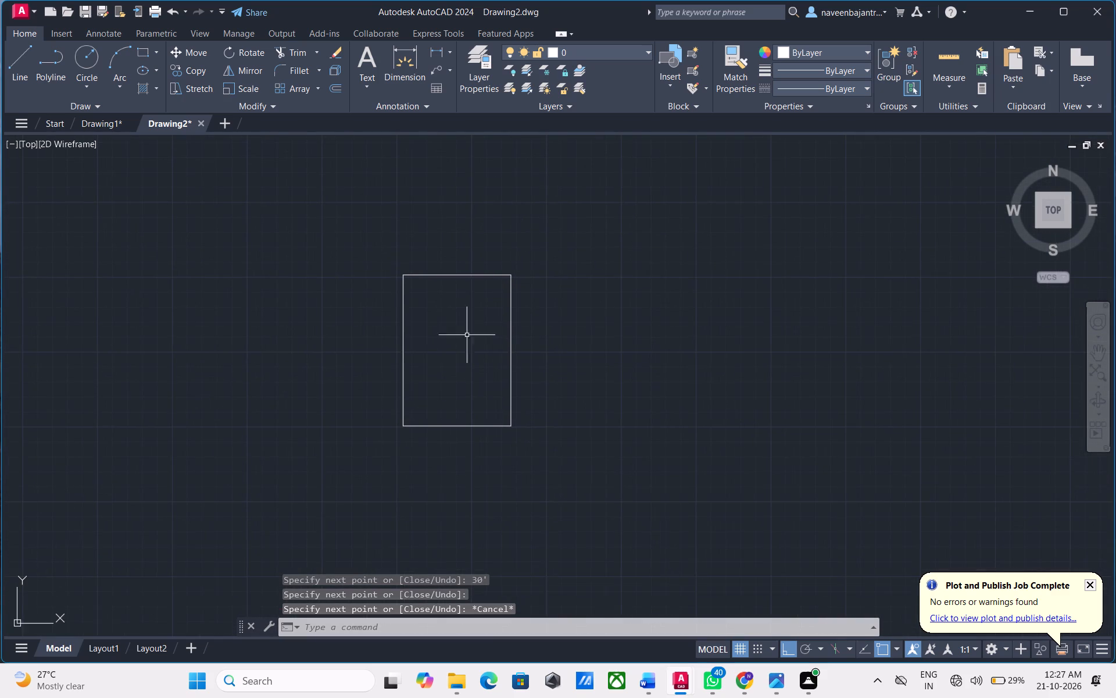
{"action": "scroll", "coordinate": [425, 353], "scroll_direction": "up", "scroll_amount": 1}
{"action": "key", "text": "Escape"}
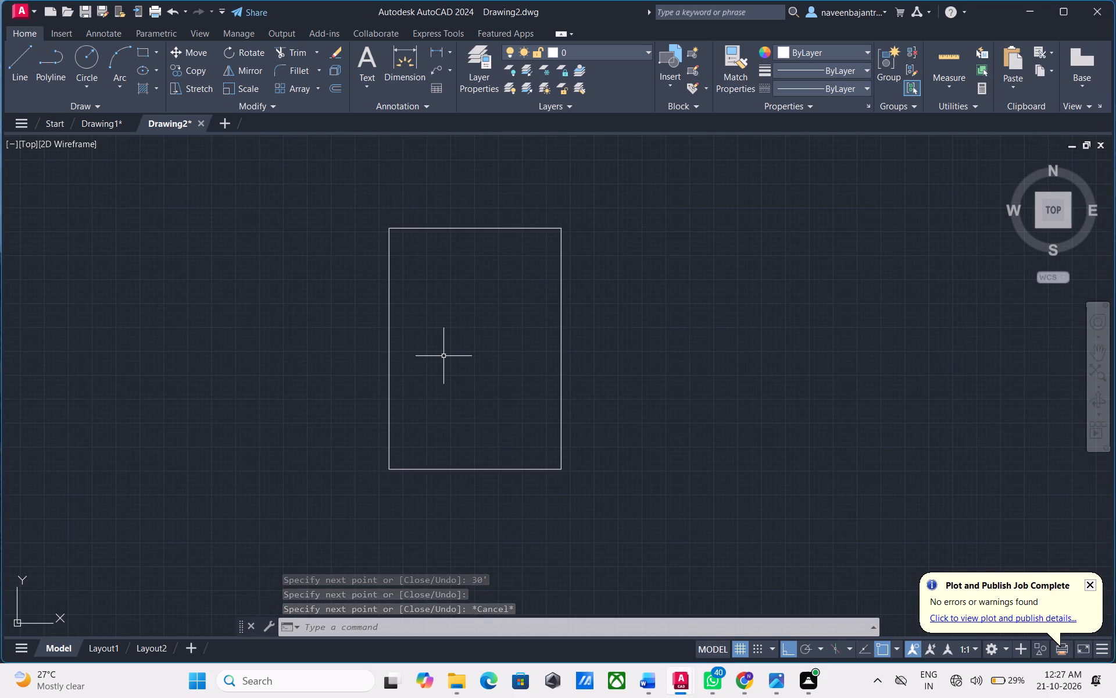
{"action": "key", "text": "Escape"}
{"action": "type", "text": "O 9"}
{"action": "key", "text": "shift+quotedbl"}
{"action": "key", "text": "Return"}
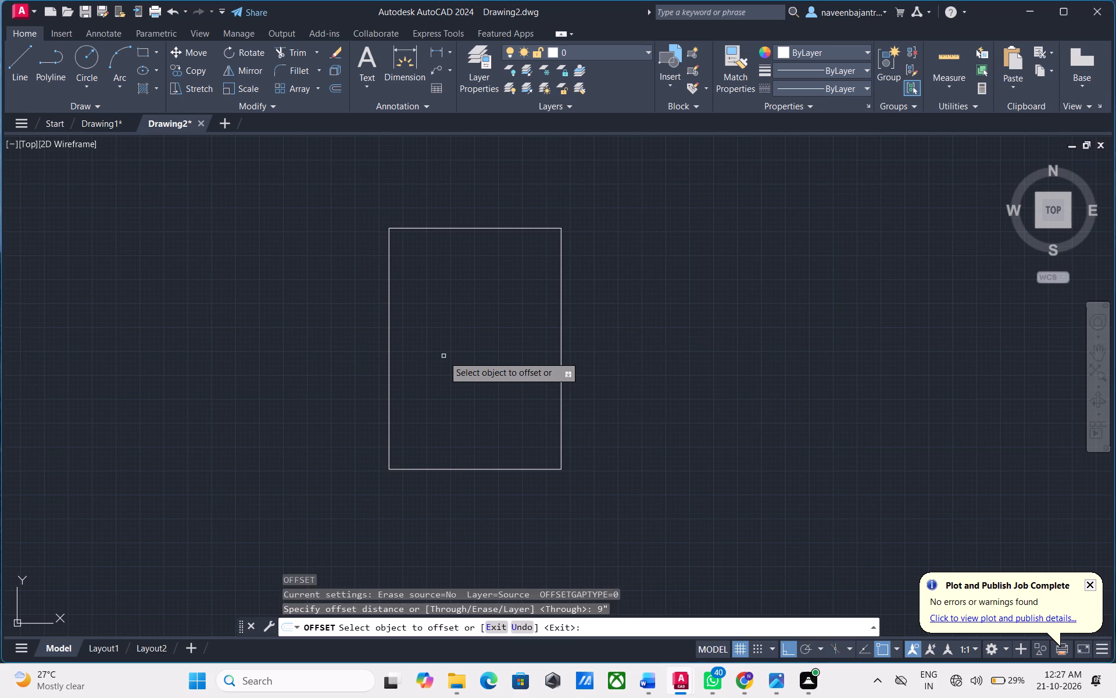
{"action": "left_click", "coordinate": [456, 470]}
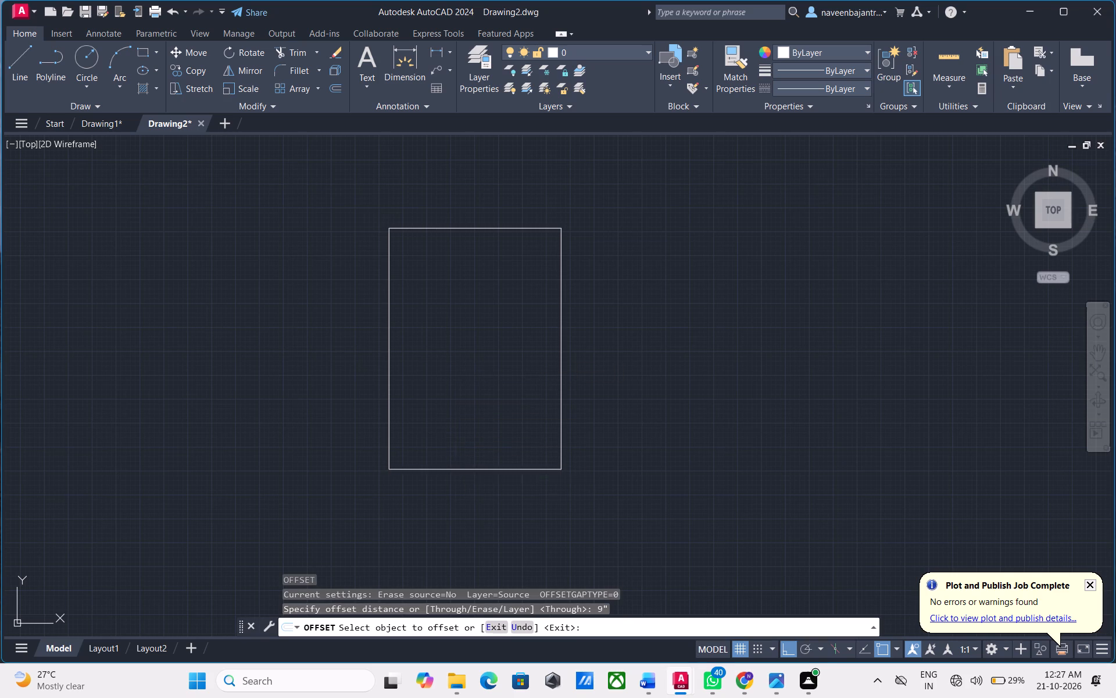
{"action": "left_click", "coordinate": [459, 439]}
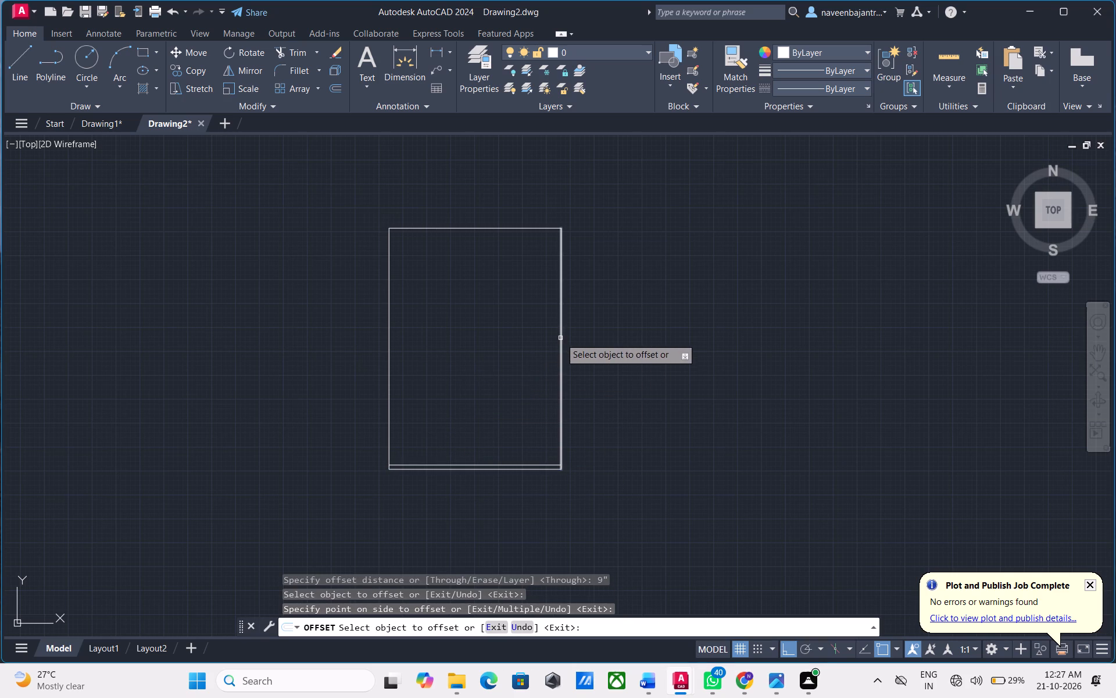
{"action": "left_click", "coordinate": [560, 338]}
{"action": "left_click", "coordinate": [539, 343]}
{"action": "left_click", "coordinate": [388, 368]}
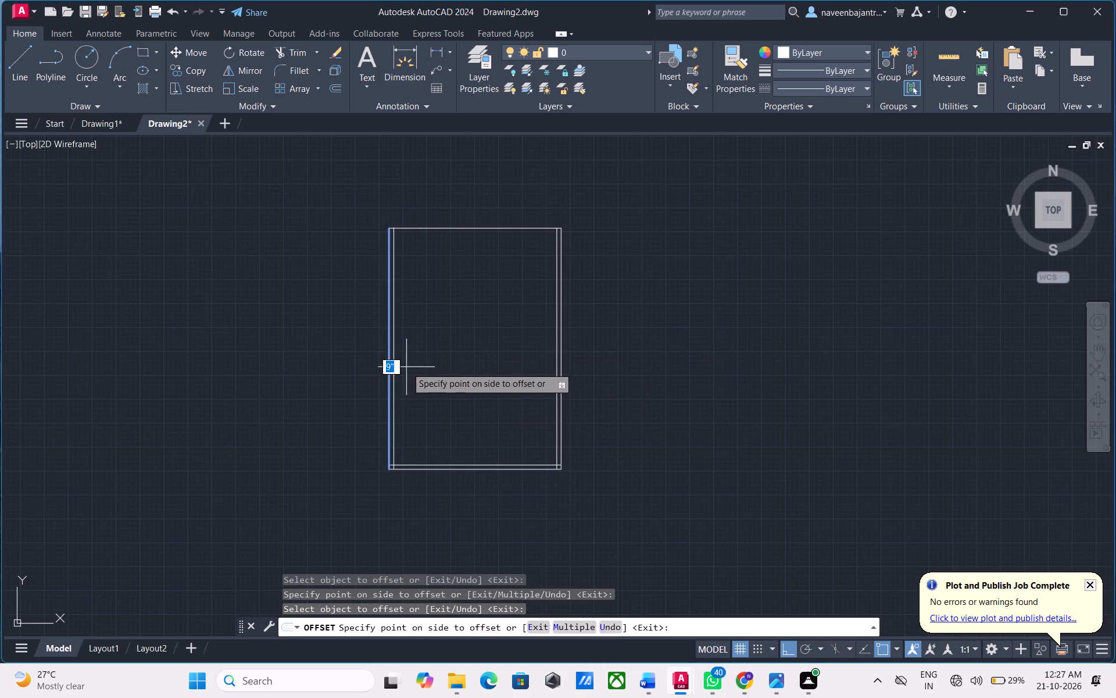
{"action": "left_click", "coordinate": [423, 367]}
{"action": "left_click", "coordinate": [442, 228]}
{"action": "left_click", "coordinate": [445, 273]}
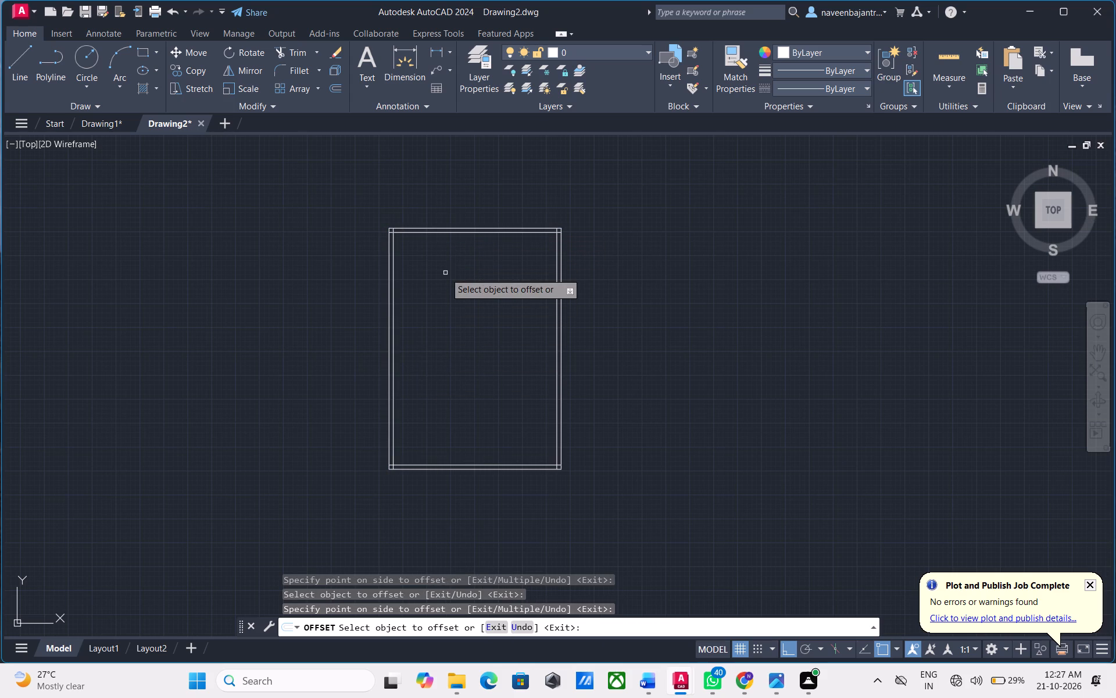
{"action": "key", "text": "Escape"}
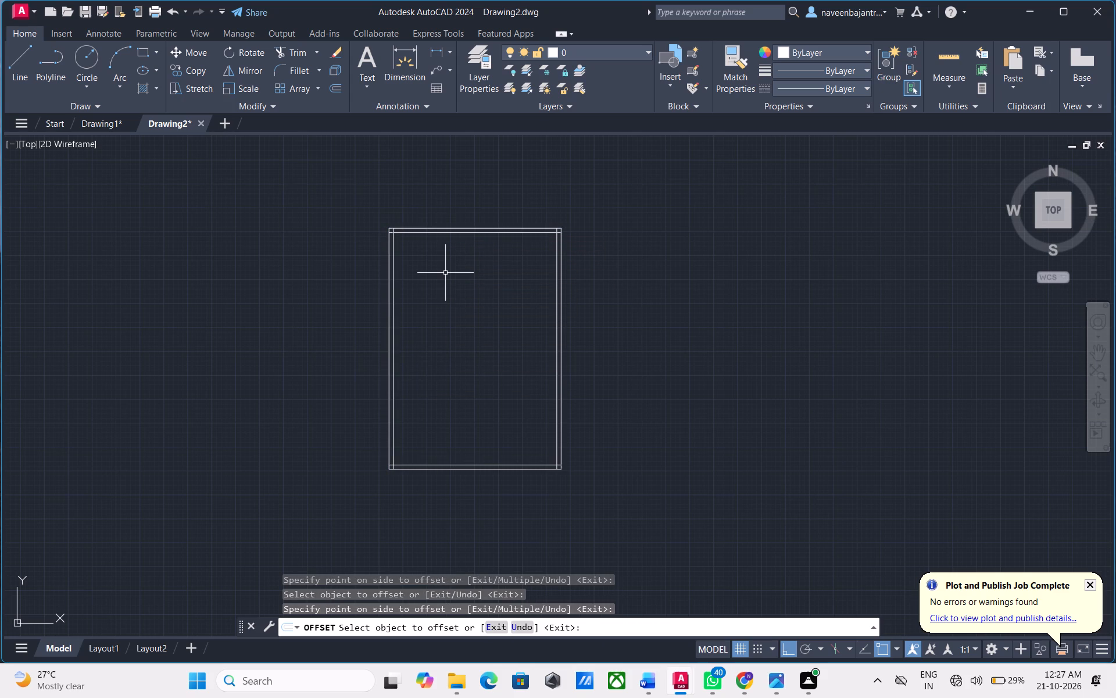
Trim the overlapping ends of the inner wall lines at the two upper corners of the outline.
{"action": "type", "text": "TR"}
{"action": "key", "text": "space"}
{"action": "scroll", "coordinate": [388, 233], "scroll_direction": "up", "scroll_amount": 4}
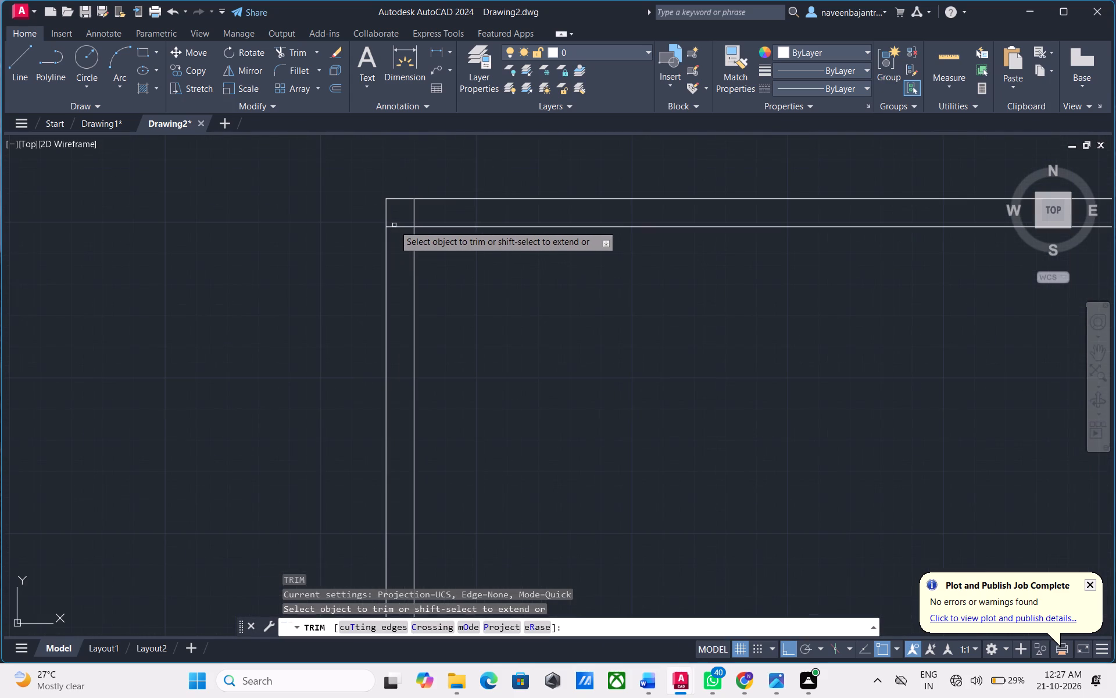
{"action": "left_click", "coordinate": [394, 225]}
{"action": "left_click", "coordinate": [416, 212]}
{"action": "left_click", "coordinate": [411, 214]}
{"action": "scroll", "coordinate": [411, 214], "scroll_direction": "down", "scroll_amount": 4}
{"action": "scroll", "coordinate": [577, 215], "scroll_direction": "up", "scroll_amount": 5}
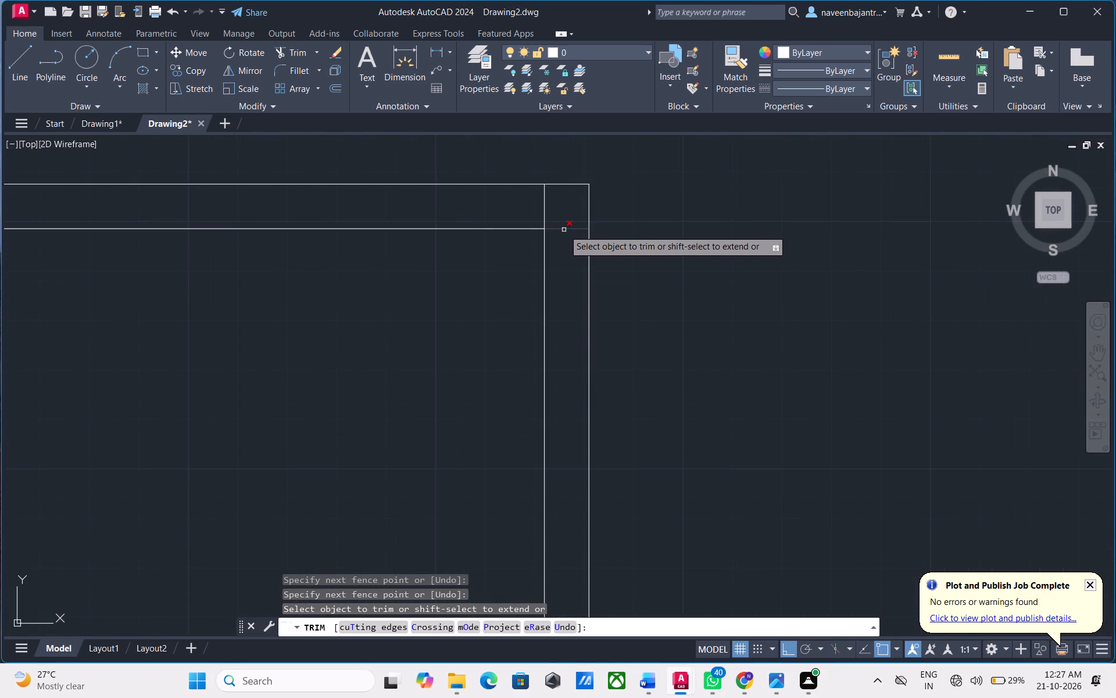
{"action": "left_click", "coordinate": [564, 230]}
{"action": "left_click", "coordinate": [543, 208]}
Trim the overlapping ends of the inner wall lines at the two lower corners of the outline.
{"action": "scroll", "coordinate": [543, 208], "scroll_direction": "down", "scroll_amount": 6}
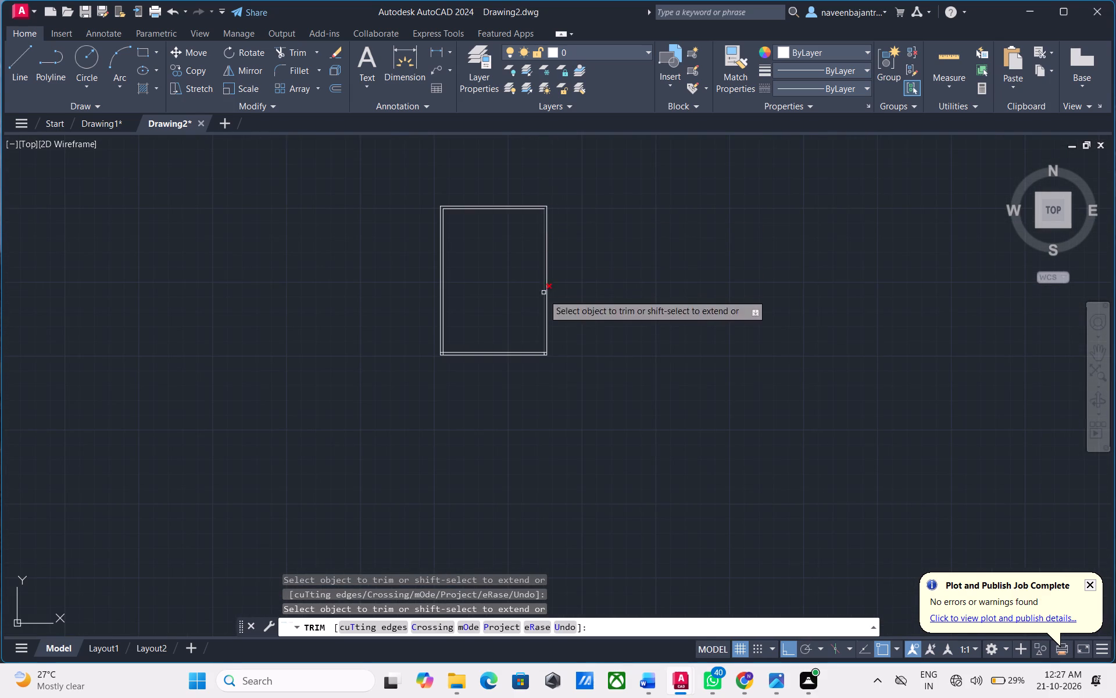
{"action": "scroll", "coordinate": [545, 354], "scroll_direction": "up", "scroll_amount": 5}
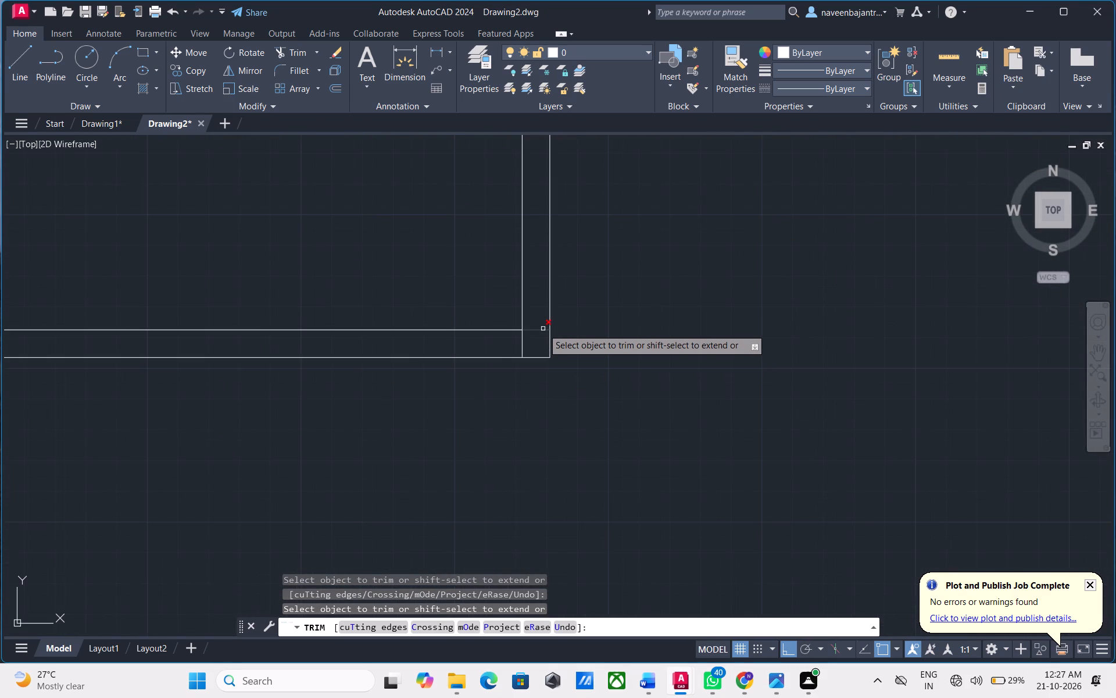
{"action": "left_click", "coordinate": [543, 329]}
{"action": "left_click", "coordinate": [524, 341]}
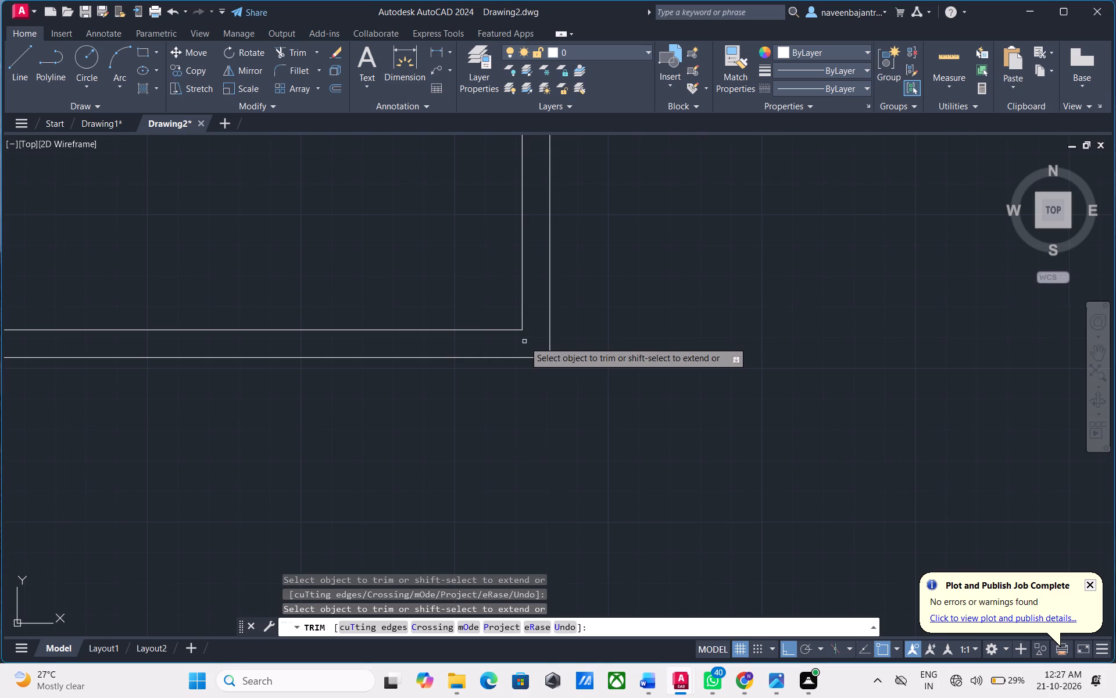
{"action": "scroll", "coordinate": [524, 341], "scroll_direction": "down", "scroll_amount": 6}
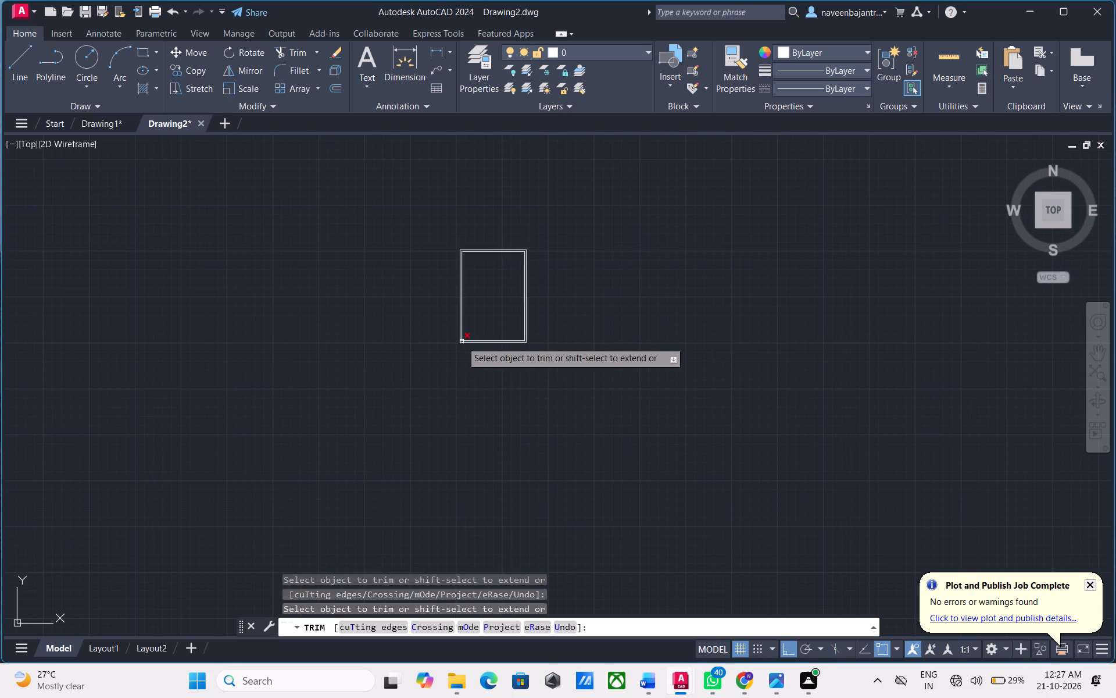
{"action": "scroll", "coordinate": [462, 341], "scroll_direction": "up", "scroll_amount": 5}
{"action": "left_click", "coordinate": [441, 339]}
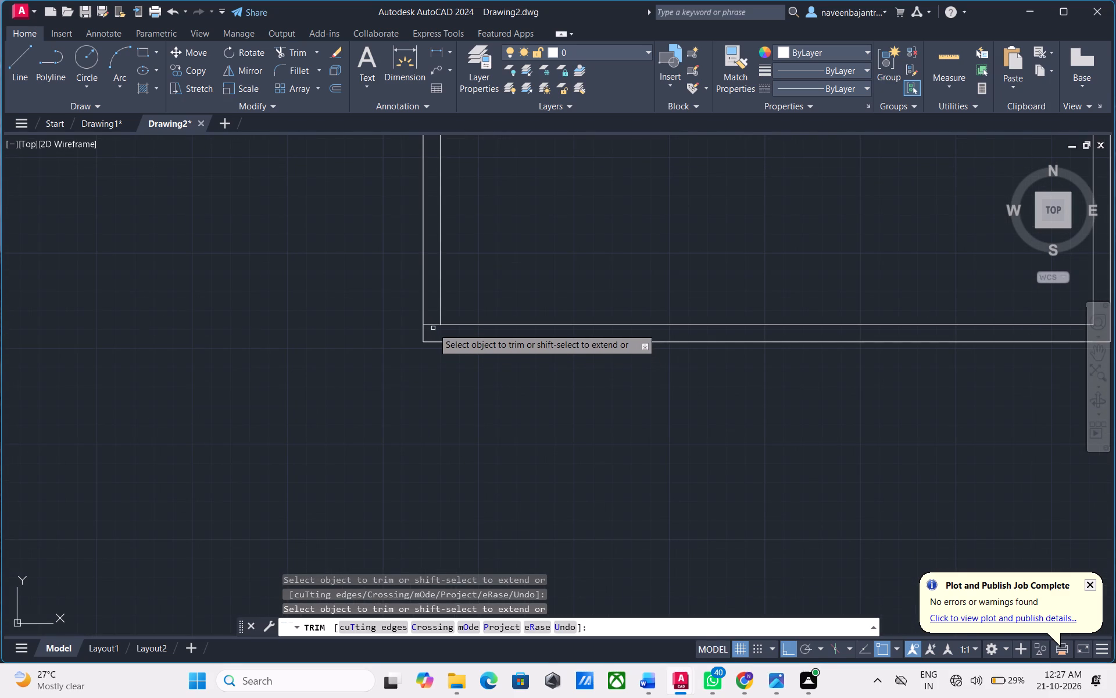
{"action": "left_click", "coordinate": [433, 326]}
{"action": "scroll", "coordinate": [433, 326], "scroll_direction": "down", "scroll_amount": 5}
{"action": "scroll", "coordinate": [460, 248], "scroll_direction": "up", "scroll_amount": 1}
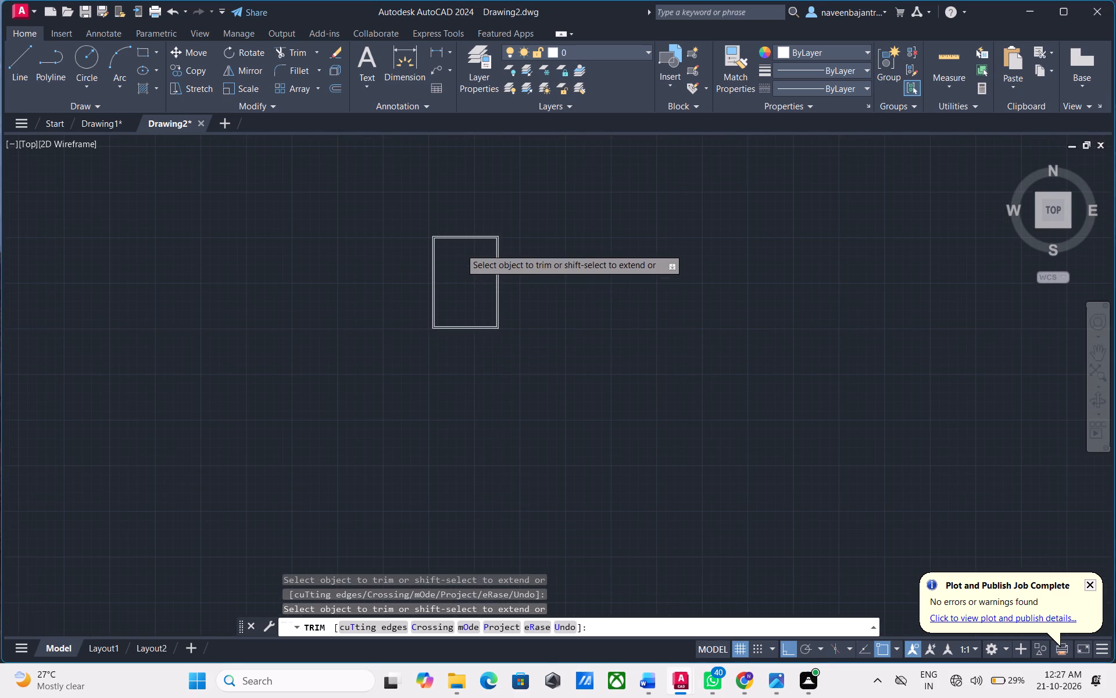
{"action": "scroll", "coordinate": [460, 248], "scroll_direction": "up", "scroll_amount": 2}
{"action": "key", "text": "Escape"}
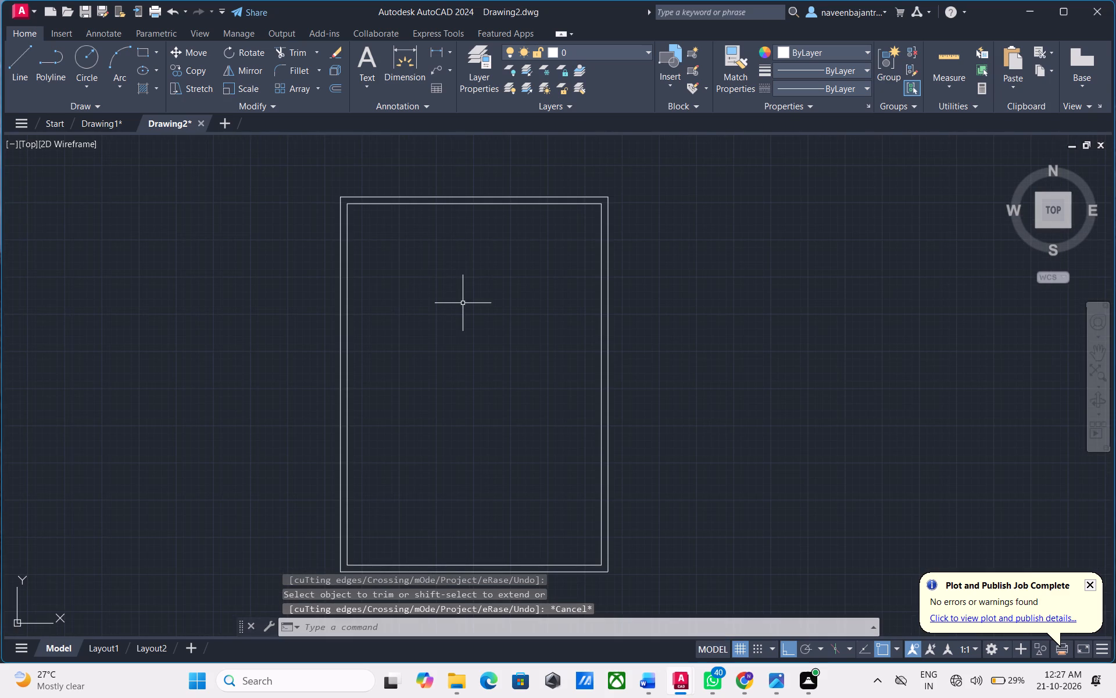
Offset the left inner wall line 14' toward the inside of the rectangle as a vertical partition line.
{"action": "middle_click_drag", "start_coordinate": [463, 304], "coordinate": [465, 285]}
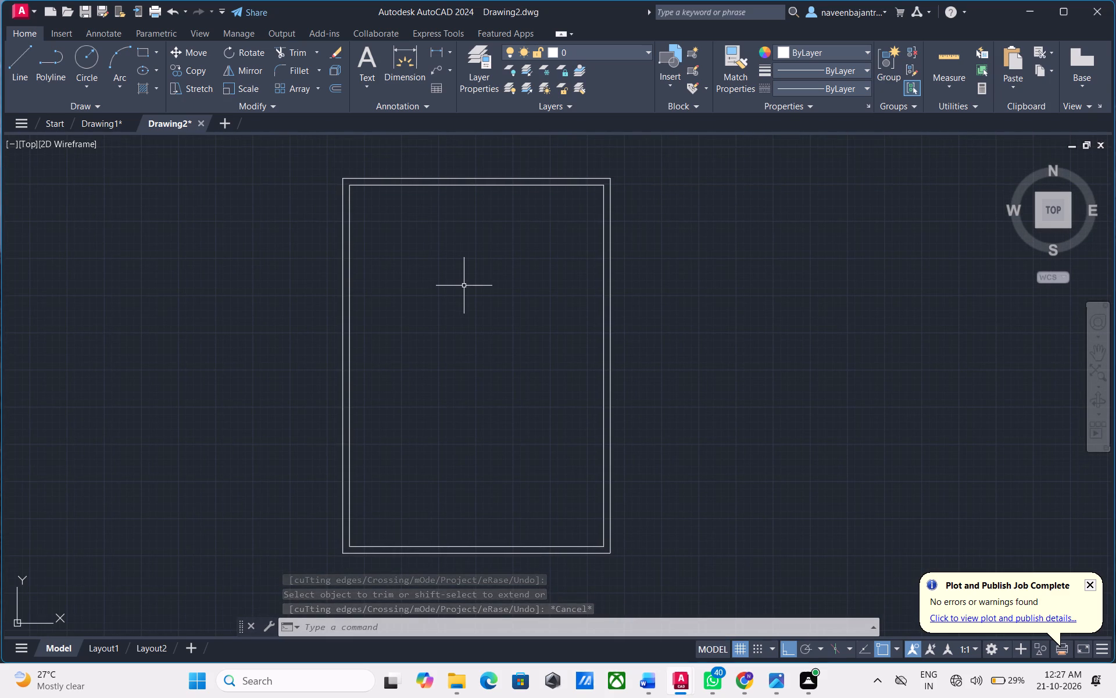
{"action": "key", "text": "Escape"}
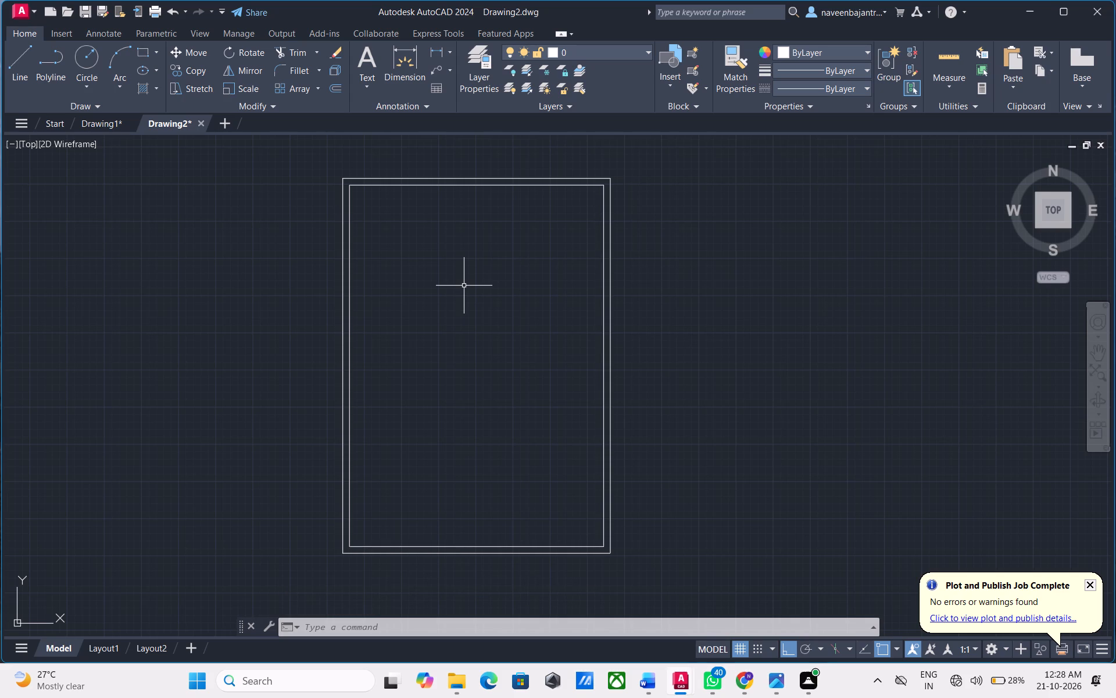
{"action": "key", "text": "Escape"}
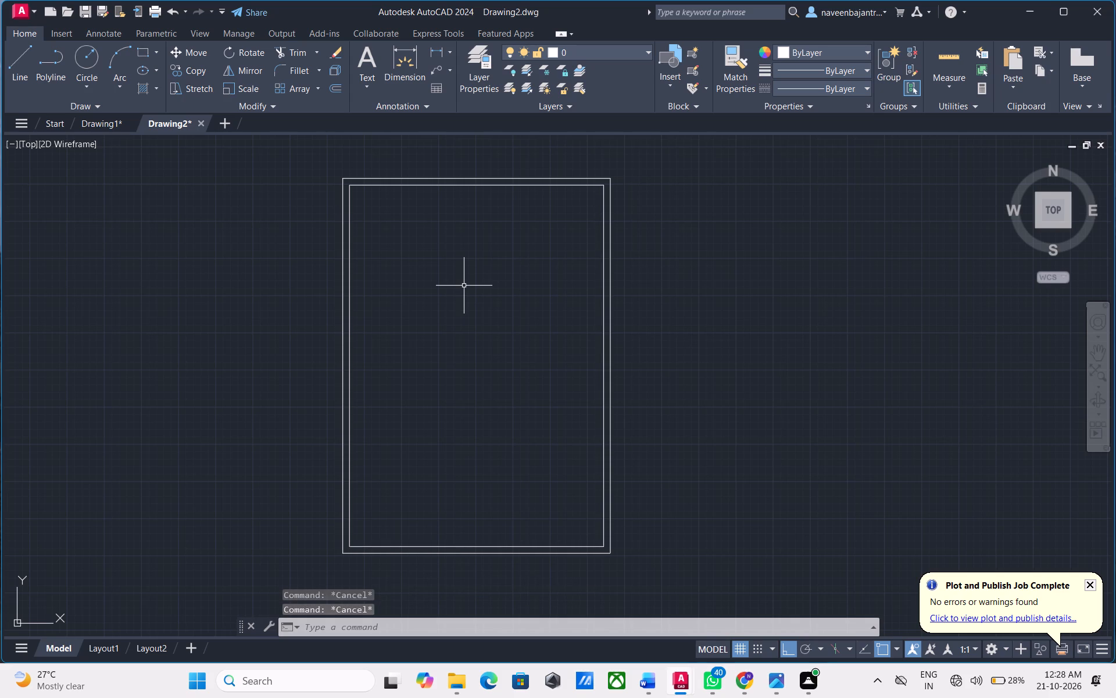
{"action": "type", "text": "O"}
{"action": "key", "text": "space"}
{"action": "type", "text": "14'"}
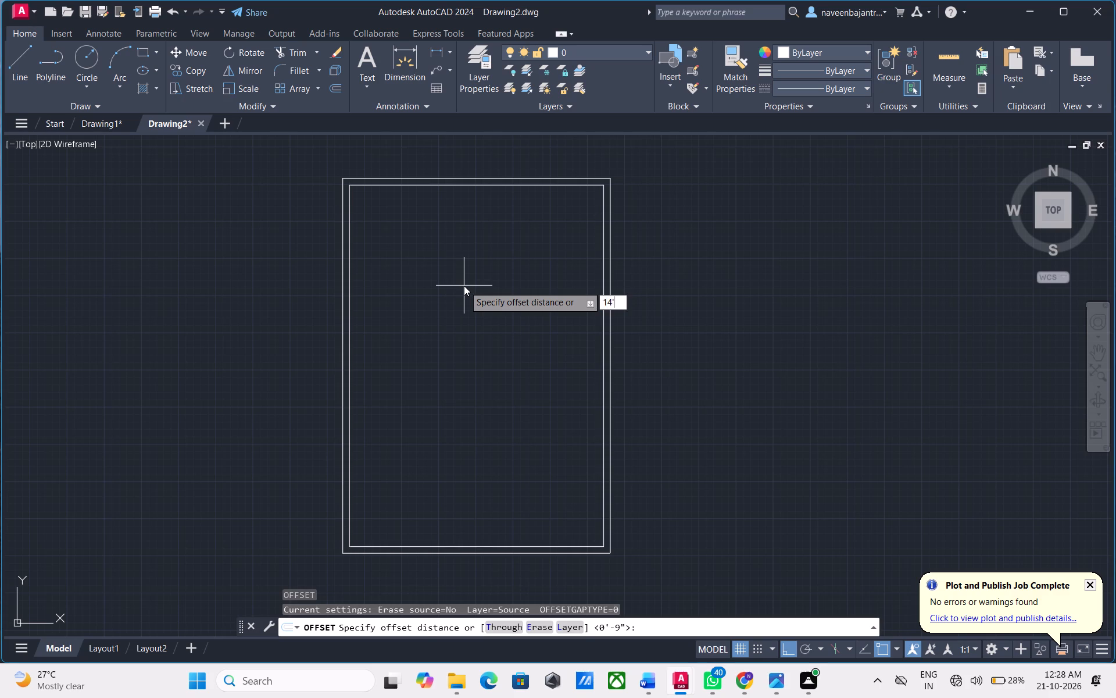
{"action": "key", "text": "Return"}
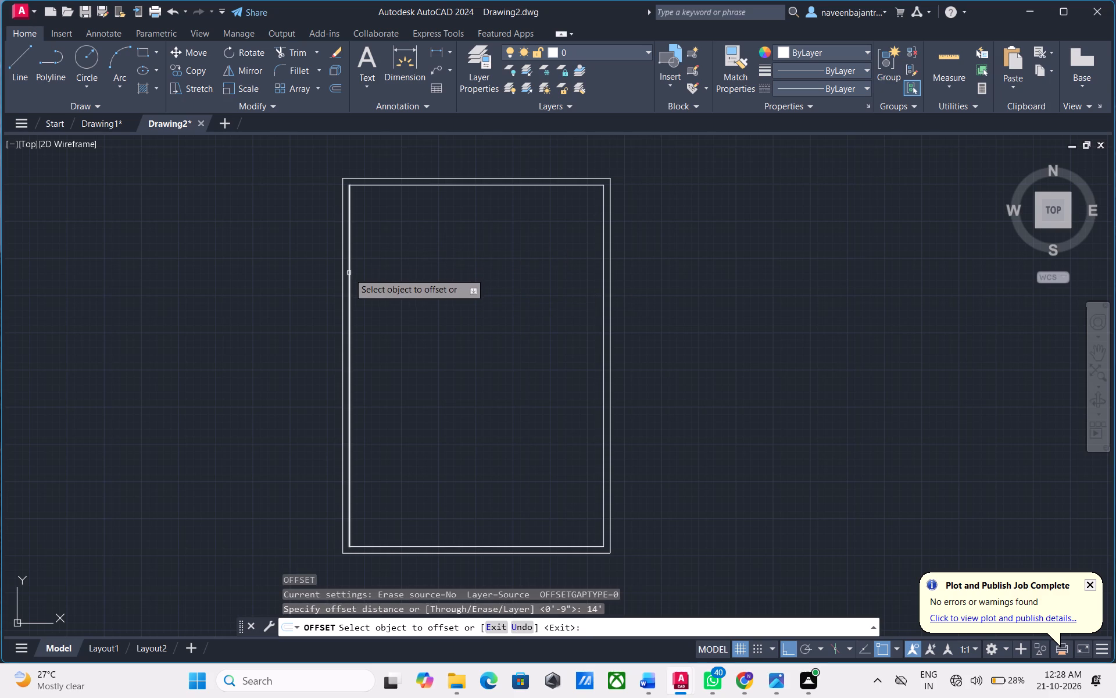
{"action": "left_click", "coordinate": [349, 273]}
{"action": "left_click", "coordinate": [406, 275]}
{"action": "key", "text": "Escape"}
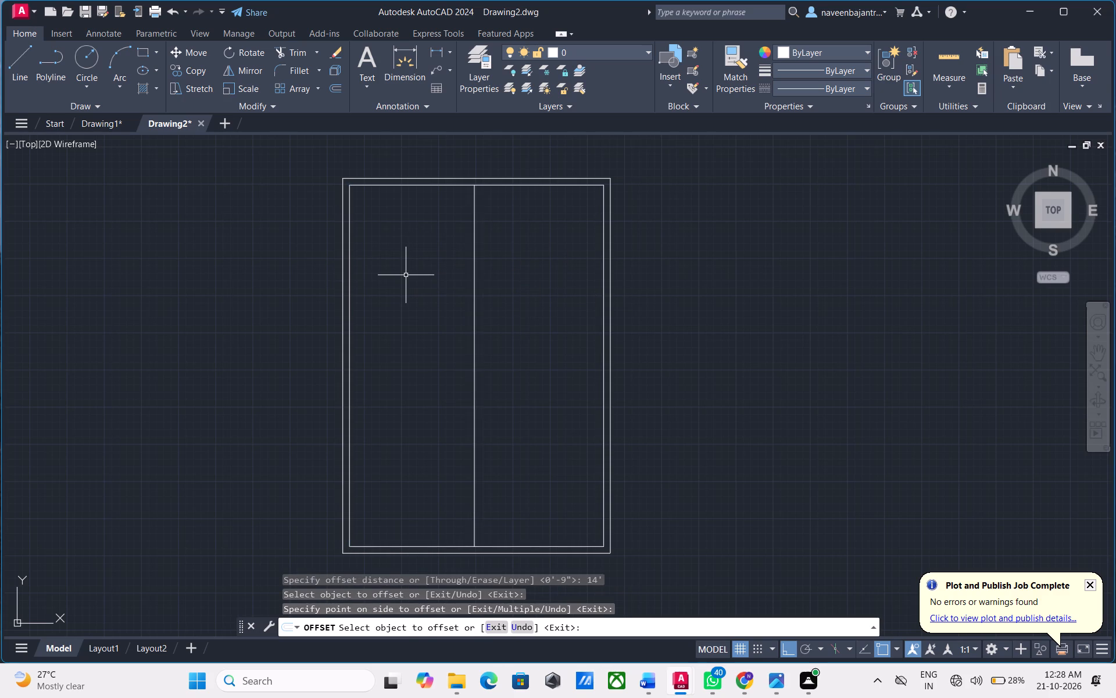
Offset the vertical partition line 9" to its right to give the partition wall its thickness.
{"action": "type", "text": "O"}
{"action": "key", "text": "space"}
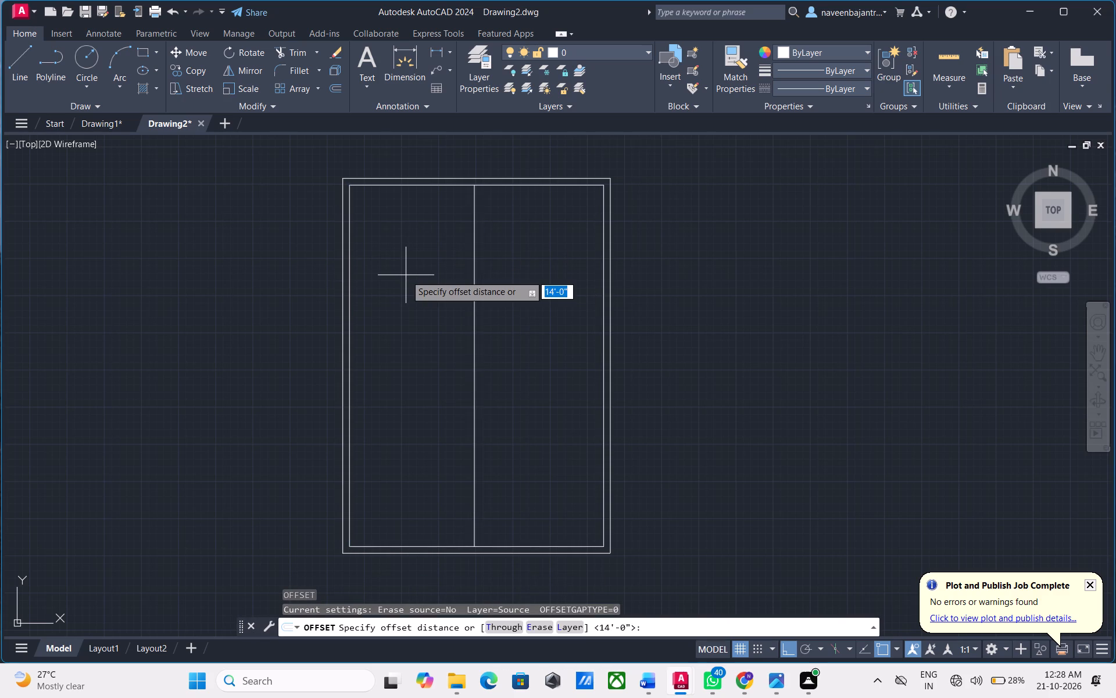
{"action": "key", "text": "9"}
{"action": "key", "text": "shift+quotedbl"}
{"action": "key", "text": "Return"}
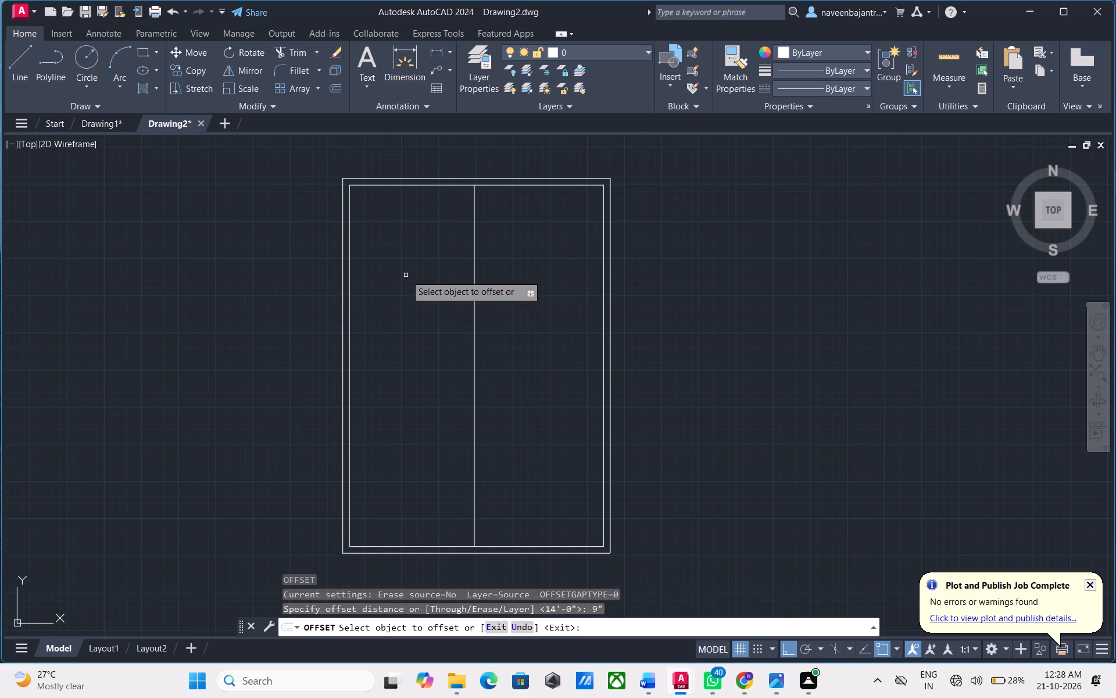
{"action": "left_click", "coordinate": [475, 220]}
{"action": "left_click", "coordinate": [514, 223]}
{"action": "key", "text": "Escape"}
Trim the top and bottom inner wall lines between the two vertical partition lines.
{"action": "type", "text": "TR"}
{"action": "key", "text": "space"}
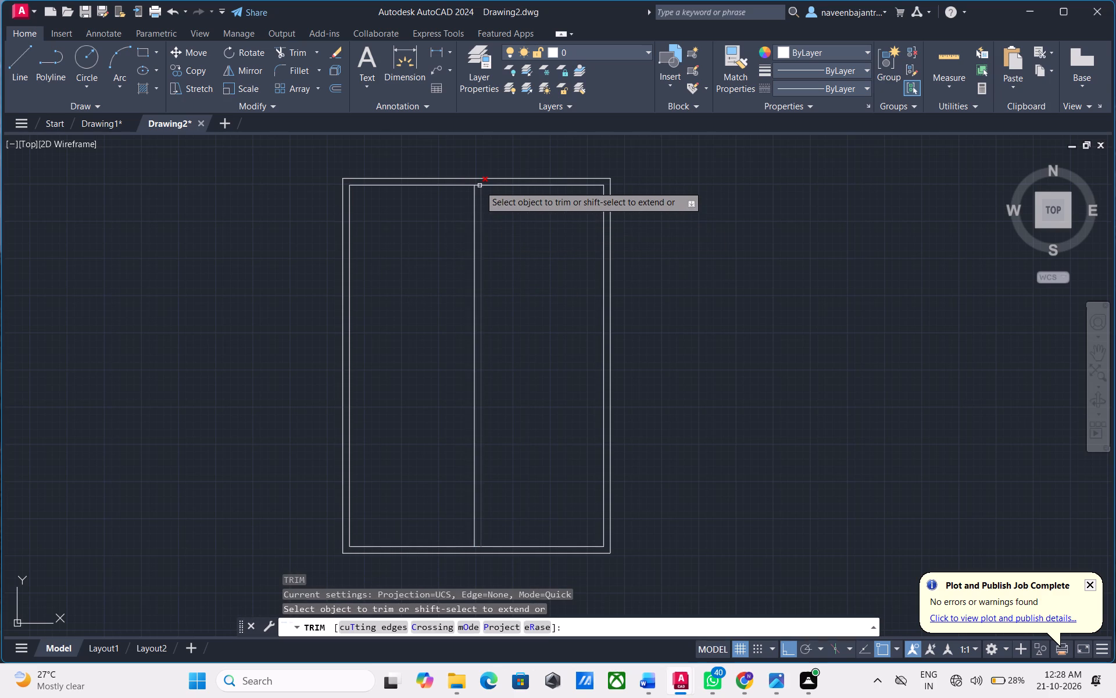
{"action": "left_click", "coordinate": [477, 187]}
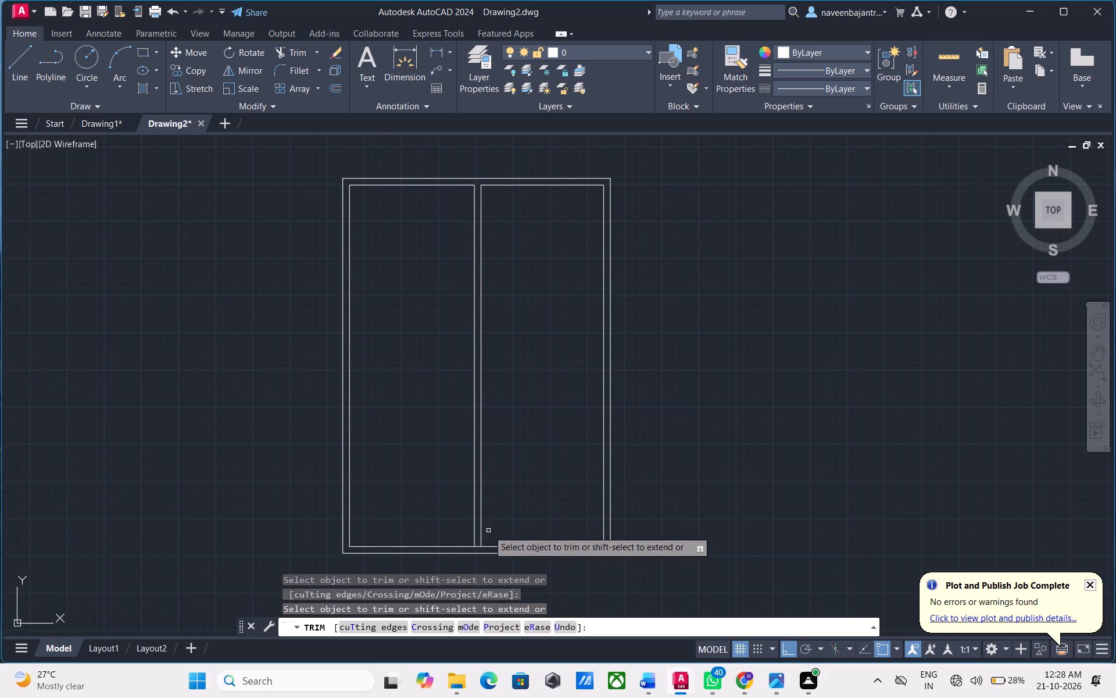
{"action": "left_click", "coordinate": [478, 547]}
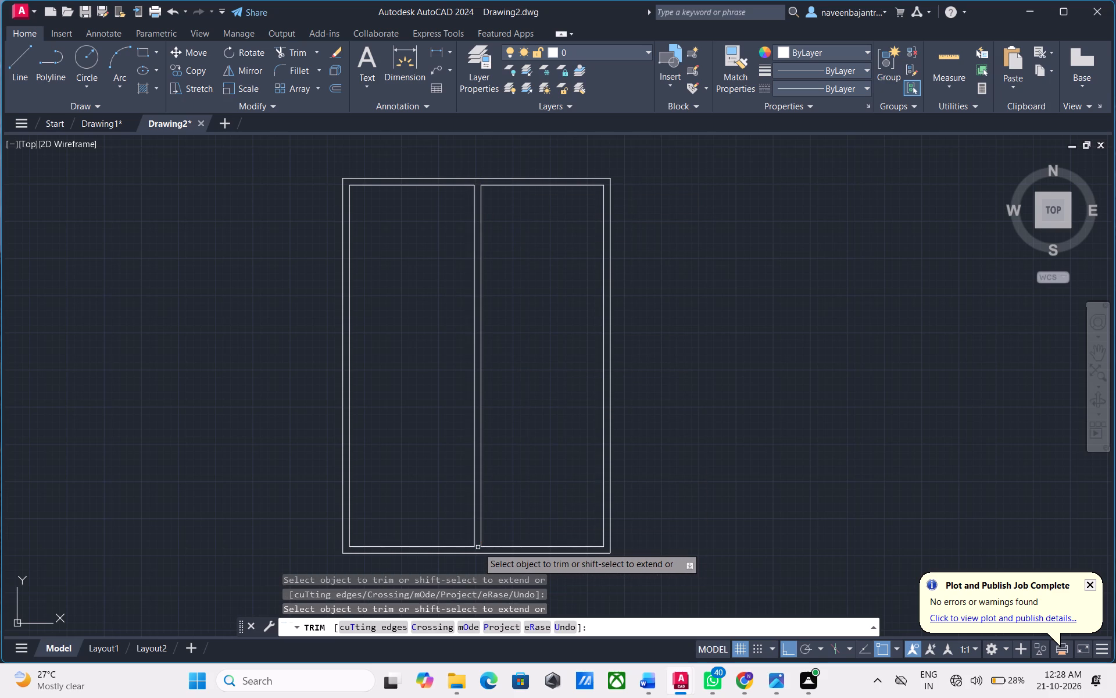
{"action": "key", "text": "Escape"}
{"action": "key", "text": "Escape"}
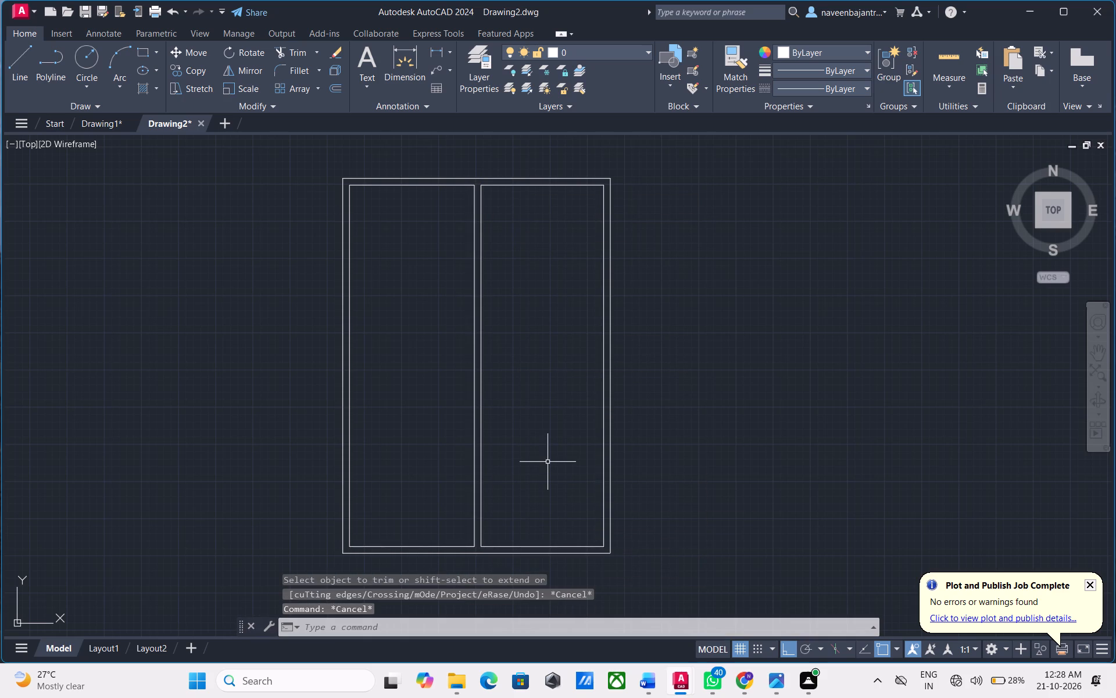
Offset the top inner wall line of the left room 13'4.5" downward as a horizontal partition line.
{"action": "type", "text": "O 13"}
{"action": "key", "text": "apostrophe"}
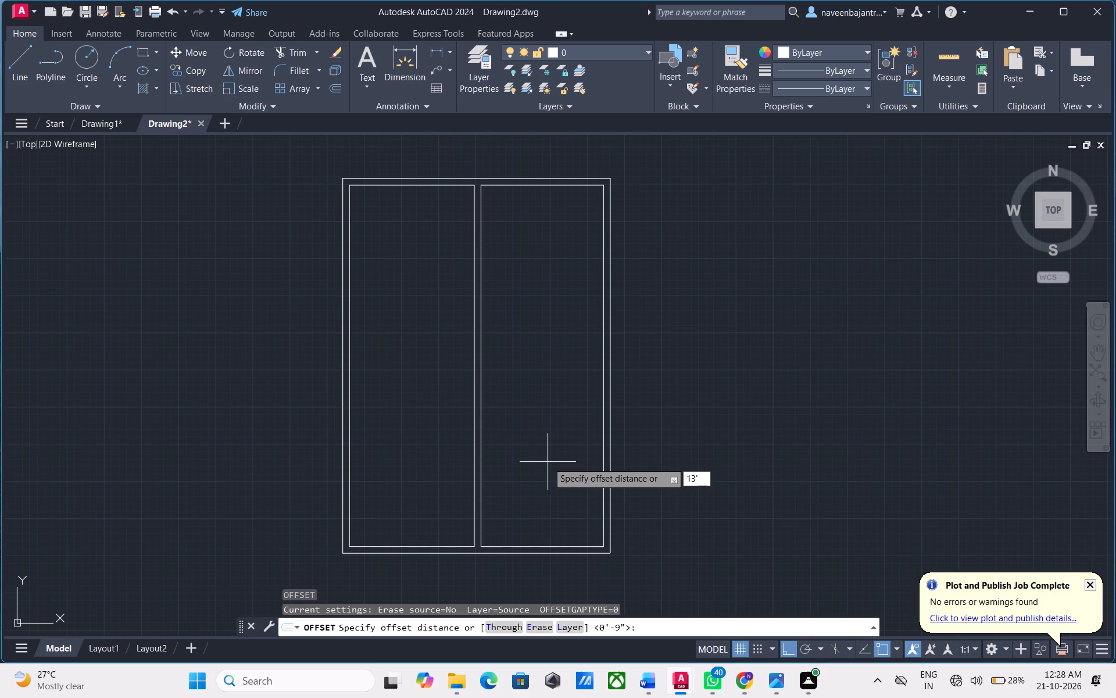
{"action": "type", "text": "4.5"}
{"action": "key", "text": "shift+quotedbl"}
{"action": "key", "text": "Return"}
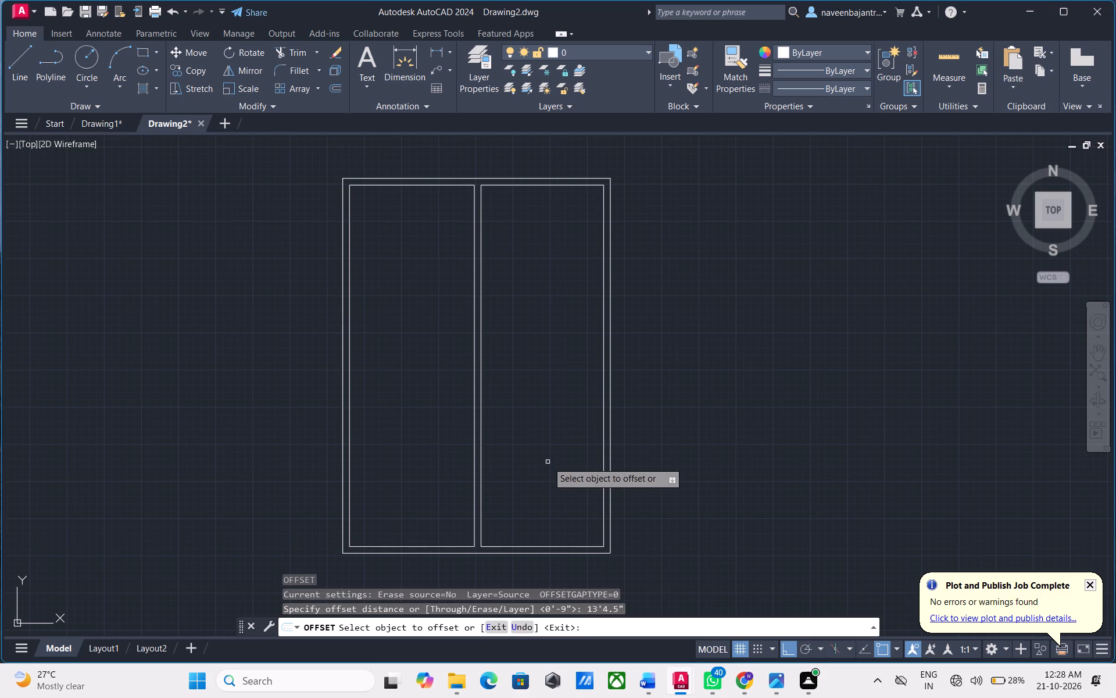
{"action": "left_click", "coordinate": [413, 184]}
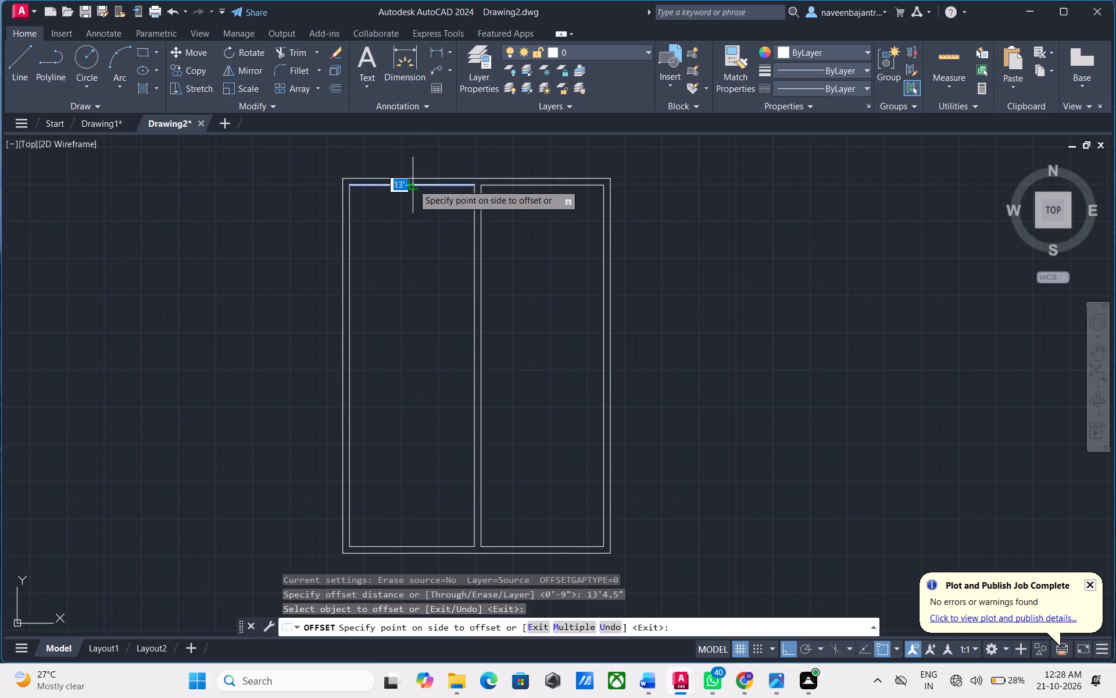
{"action": "left_click", "coordinate": [411, 256]}
{"action": "key", "text": "Escape"}
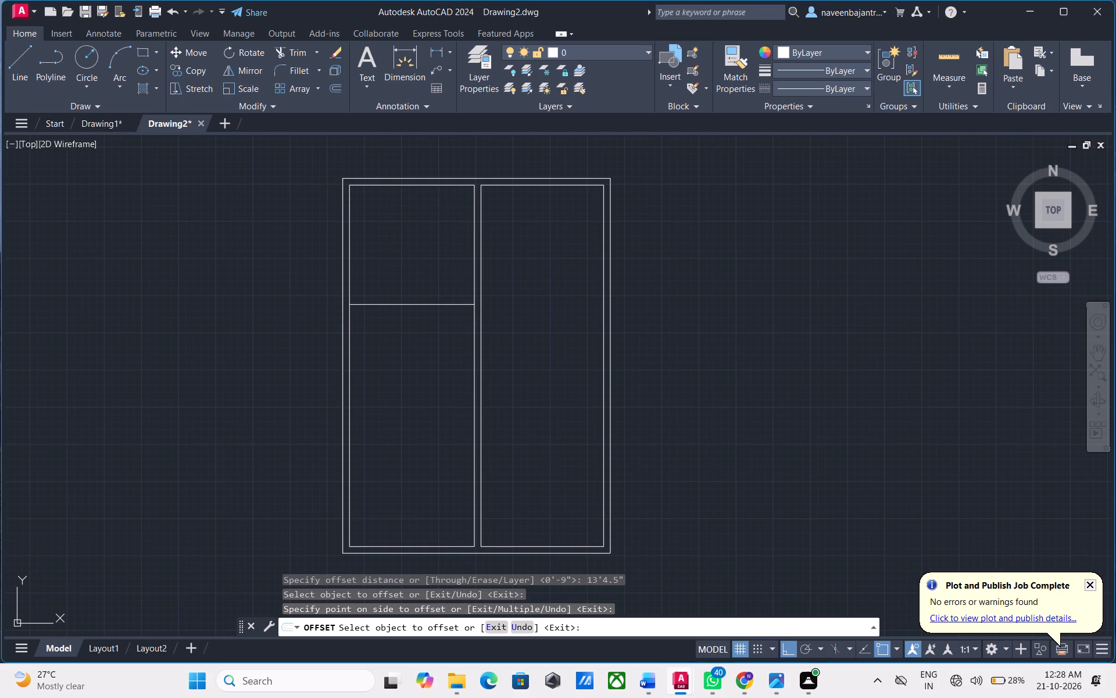
Offset the horizontal partition line 9" downward to form the partition wall's thickness.
{"action": "type", "text": "O 9"}
{"action": "key", "text": "shift+quotedbl"}
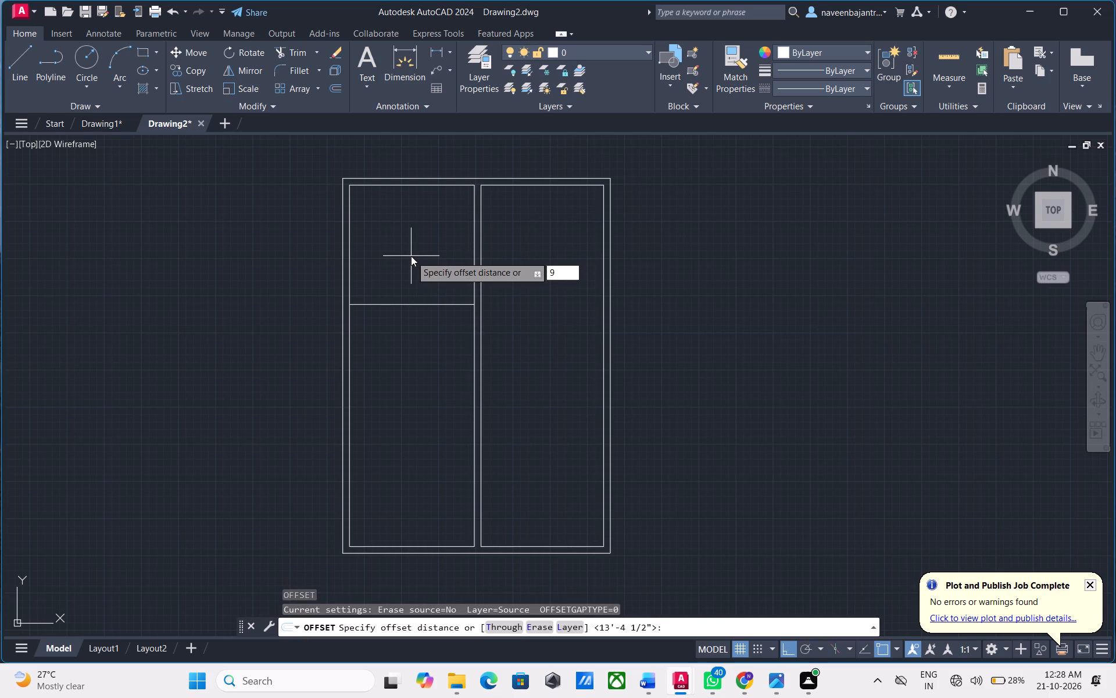
{"action": "key", "text": "Return"}
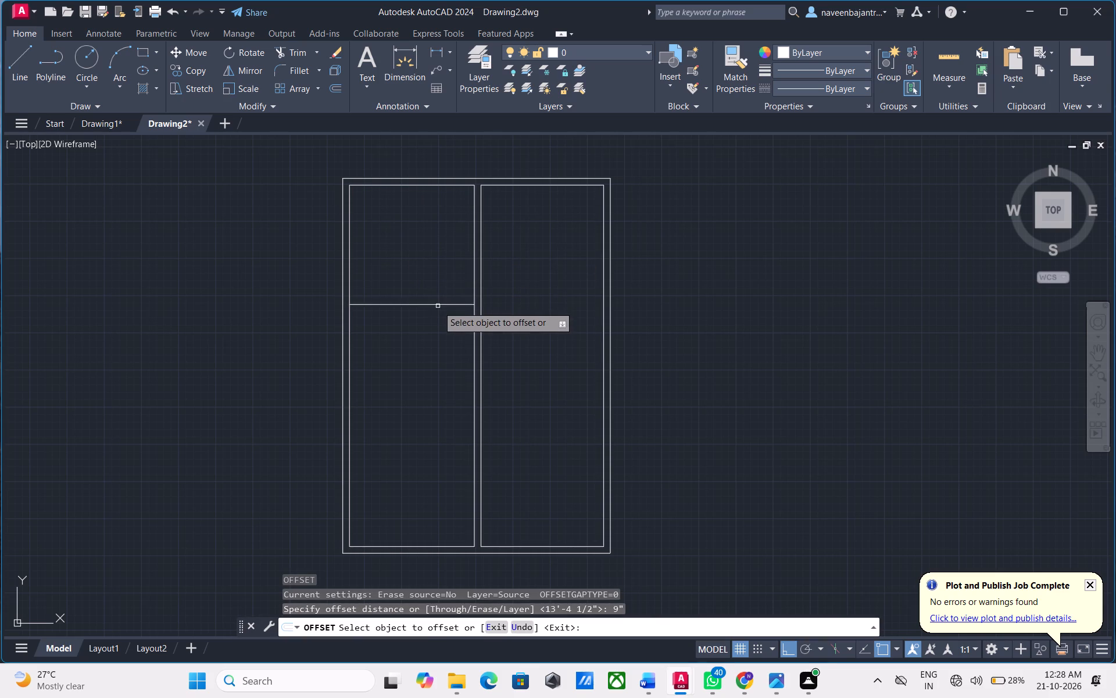
{"action": "left_click", "coordinate": [438, 306]}
{"action": "left_click", "coordinate": [437, 323]}
{"action": "key", "text": "Escape"}
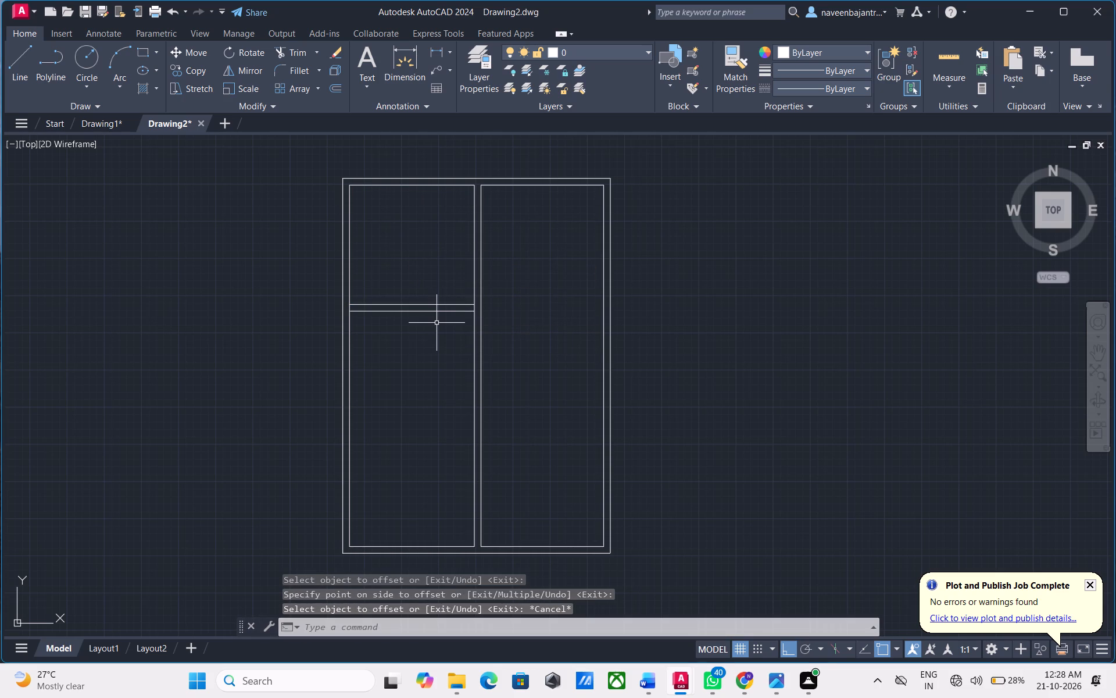
Trim the vertical wall lines between the two horizontal partition lines at both ends of the partition.
{"action": "key", "text": "t"}
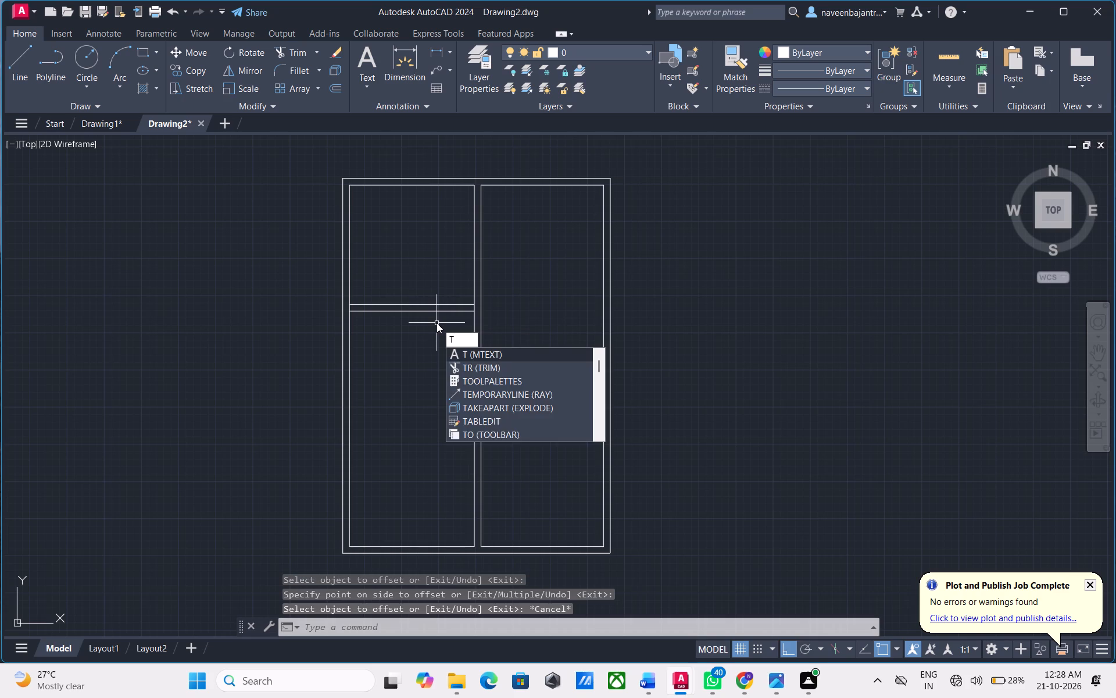
{"action": "type", "text": "R"}
{"action": "key", "text": "space"}
{"action": "left_click", "coordinate": [474, 308]}
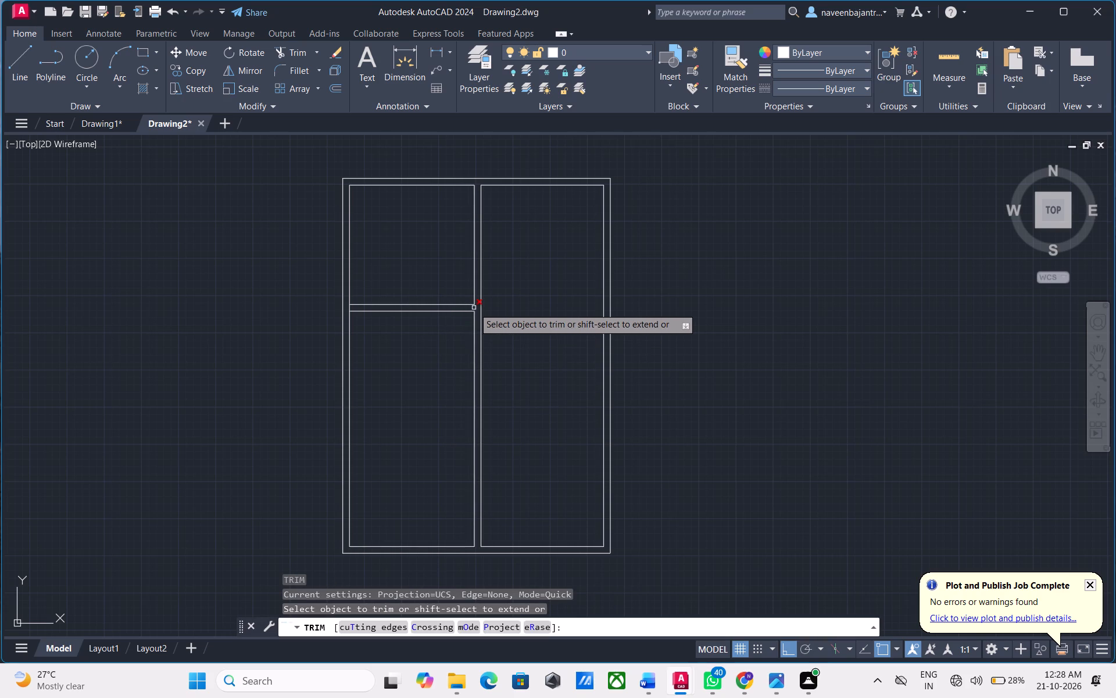
{"action": "left_click", "coordinate": [350, 308]}
{"action": "key", "text": "Escape"}
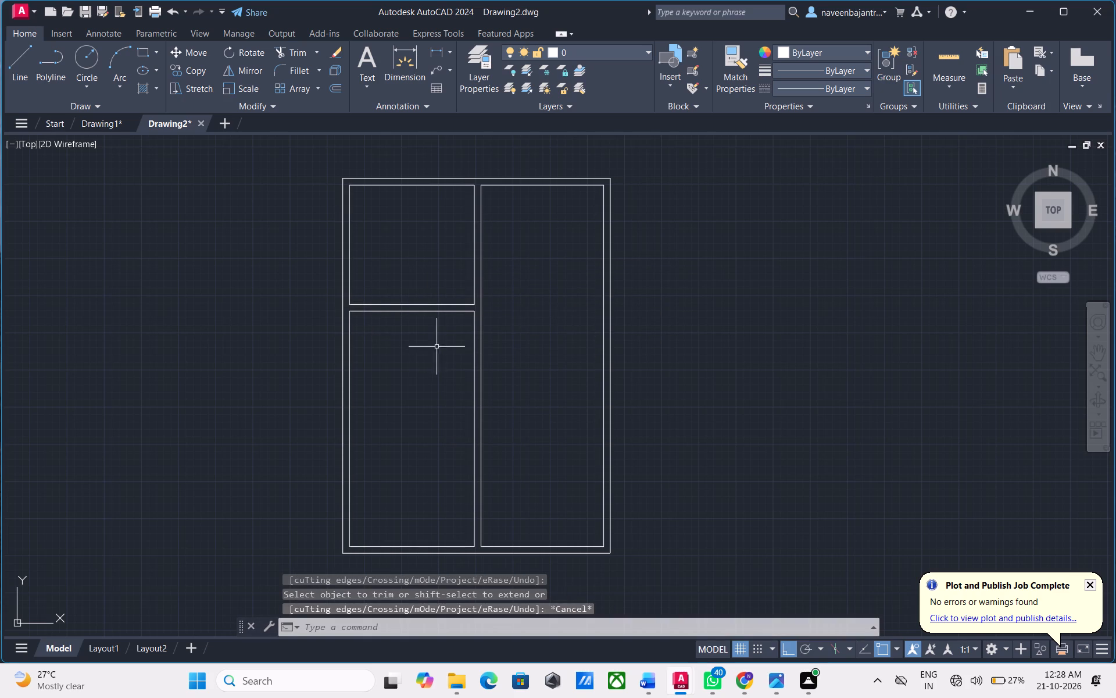
Draw a short horizontal line from the right end of the lower partition line across and past the vertical partition.
{"action": "type", "text": "L"}
{"action": "key", "text": "space"}
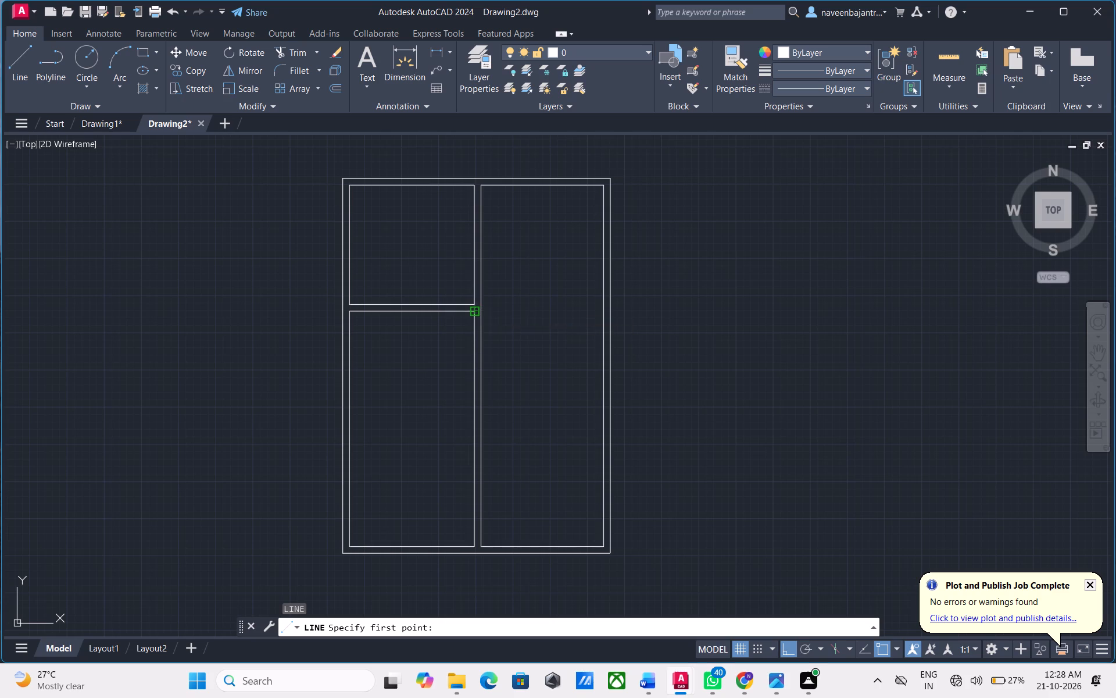
{"action": "left_click", "coordinate": [475, 310]}
{"action": "left_click", "coordinate": [499, 310]}
{"action": "key", "text": "Escape"}
Trim the short line's overshoot and both vertical partition lines below the horizontal partition to close the upper-left room's corner.
{"action": "type", "text": "TR"}
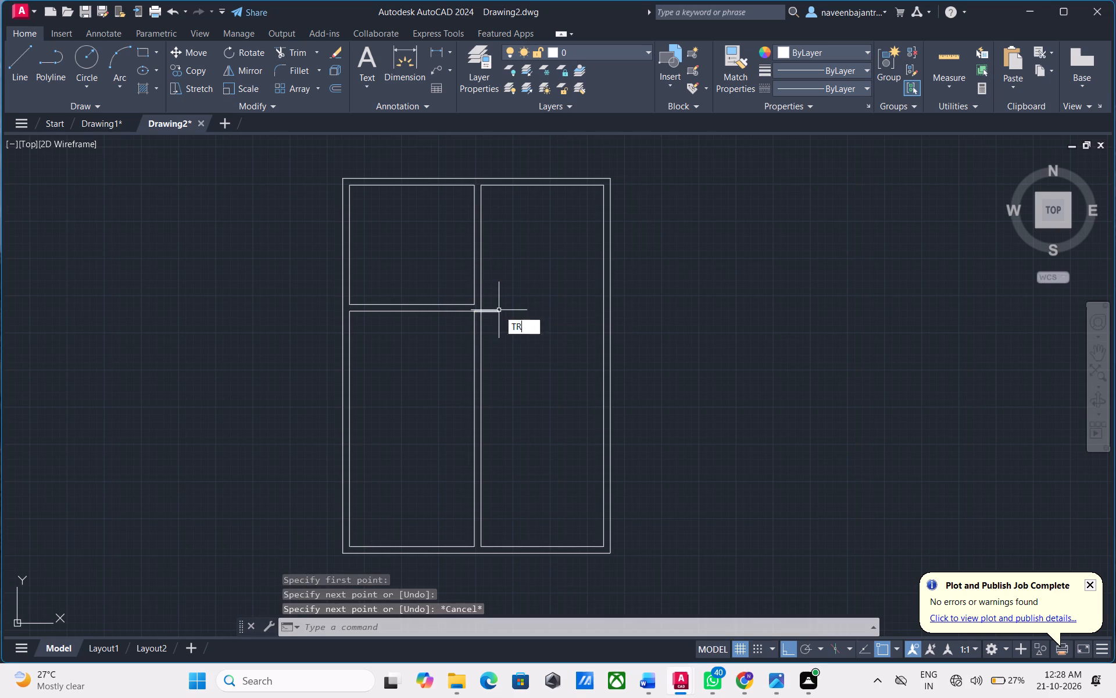
{"action": "key", "text": "space"}
{"action": "left_click", "coordinate": [496, 312]}
{"action": "left_click", "coordinate": [474, 323]}
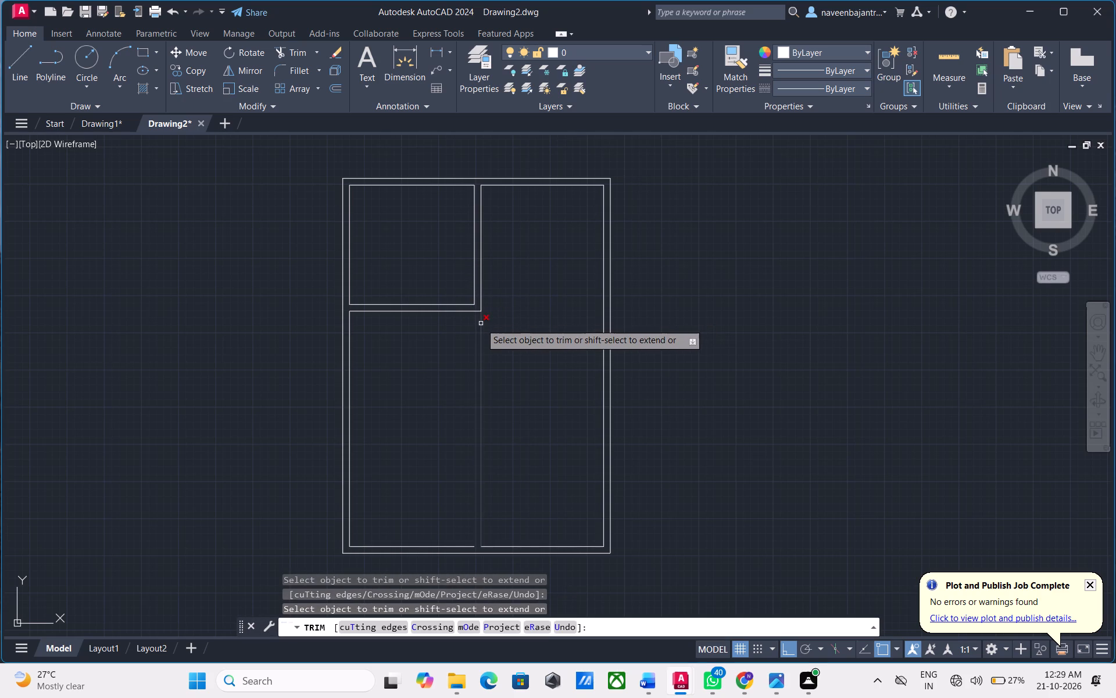
{"action": "left_click", "coordinate": [481, 323]}
{"action": "key", "text": "Escape"}
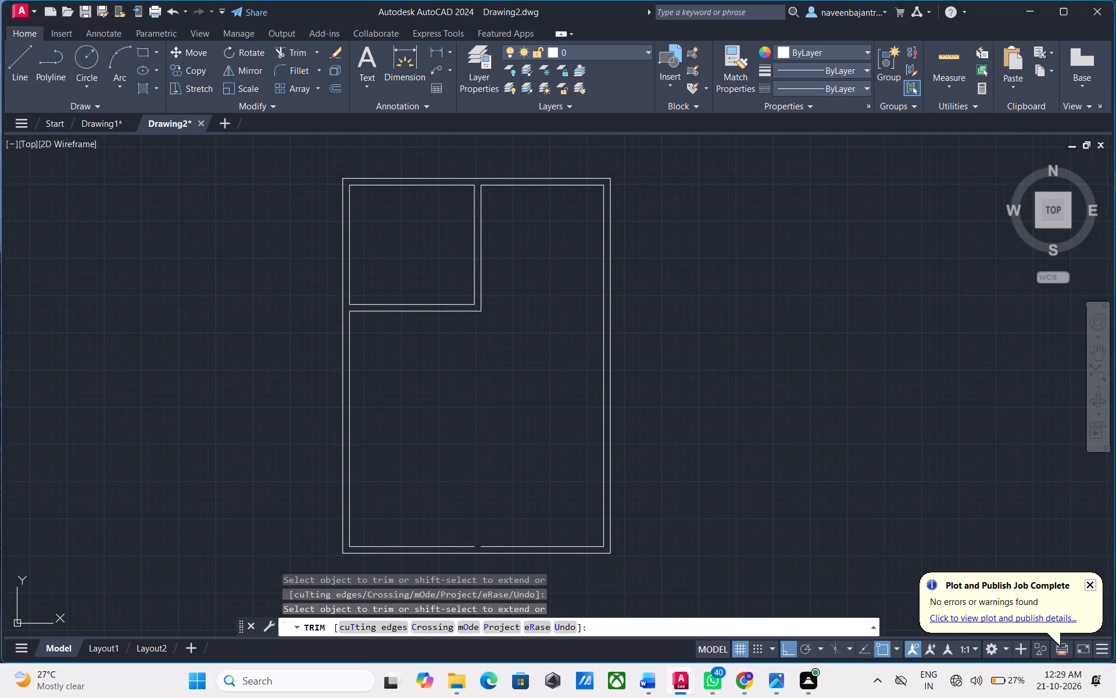
{"action": "key", "text": "Escape"}
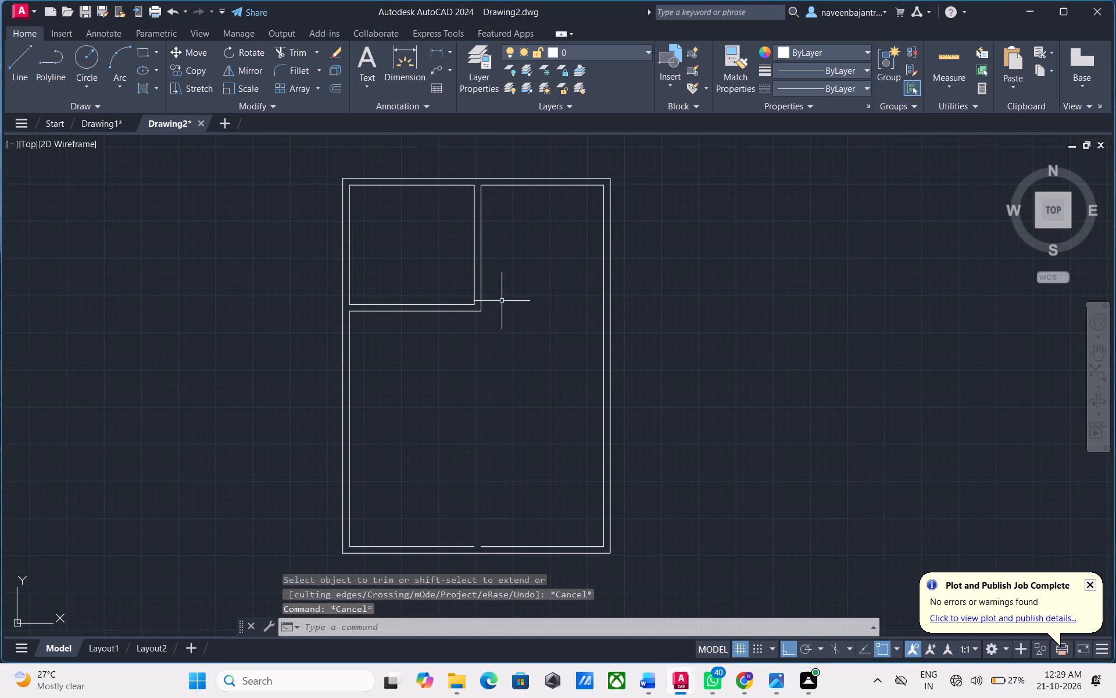
Offset the right-hand line of the upper-left room's vertical wall 5' to the right.
{"action": "scroll", "coordinate": [514, 184], "scroll_direction": "up", "scroll_amount": 2}
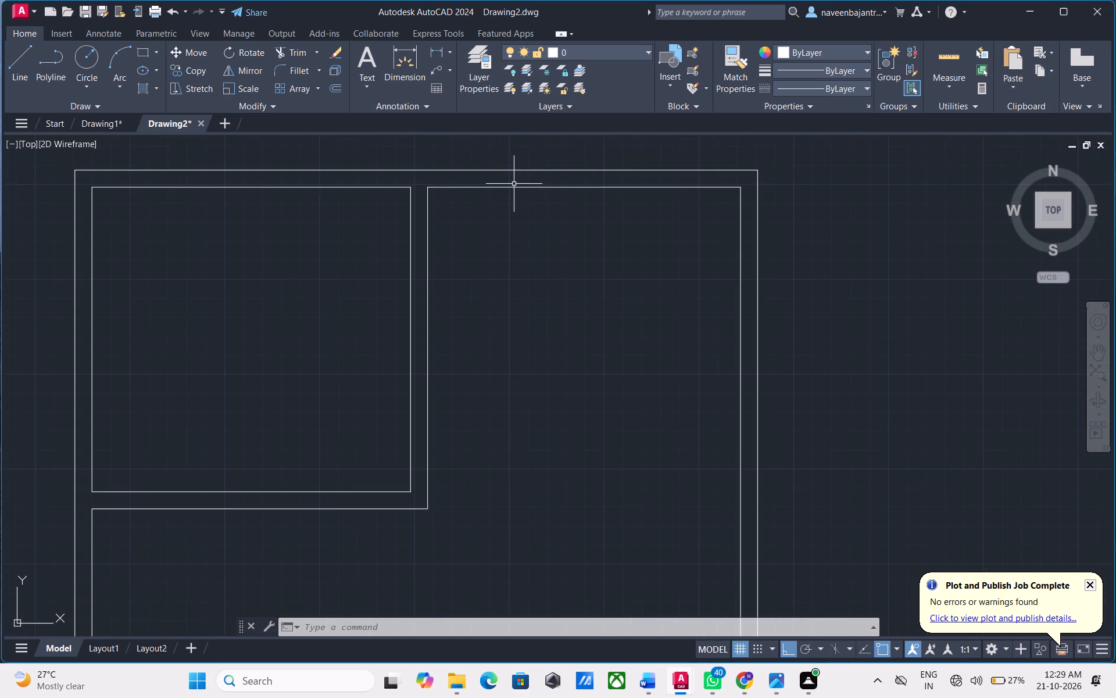
{"action": "key", "text": "Escape"}
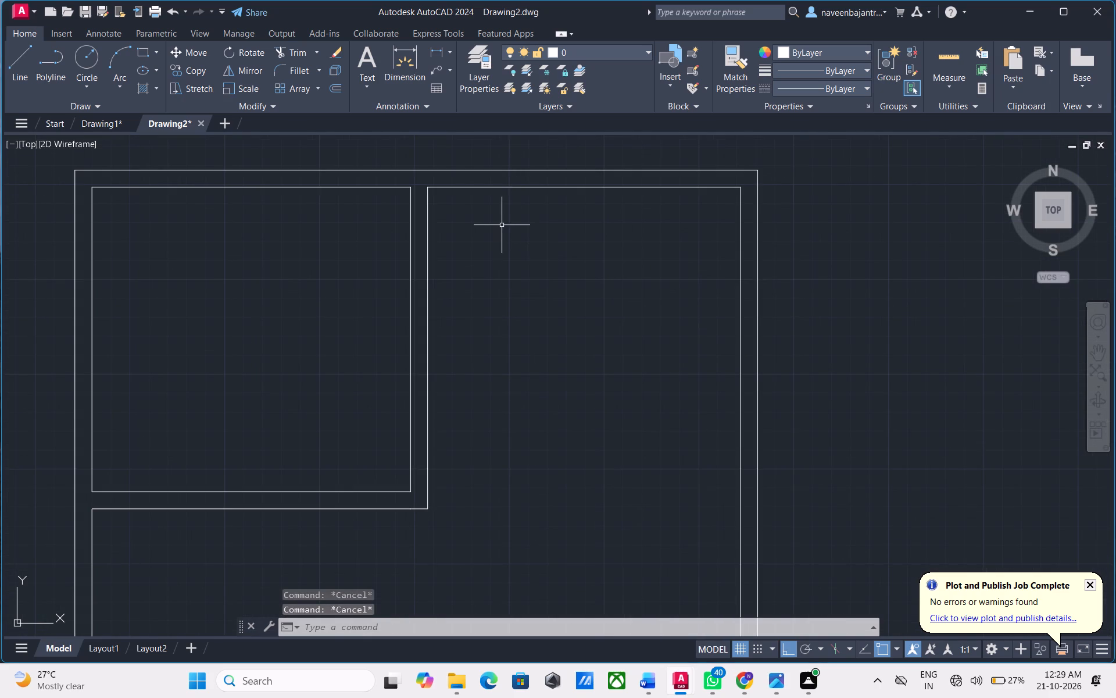
{"action": "key", "text": "o"}
{"action": "key", "text": "space"}
{"action": "type", "text": "5'"}
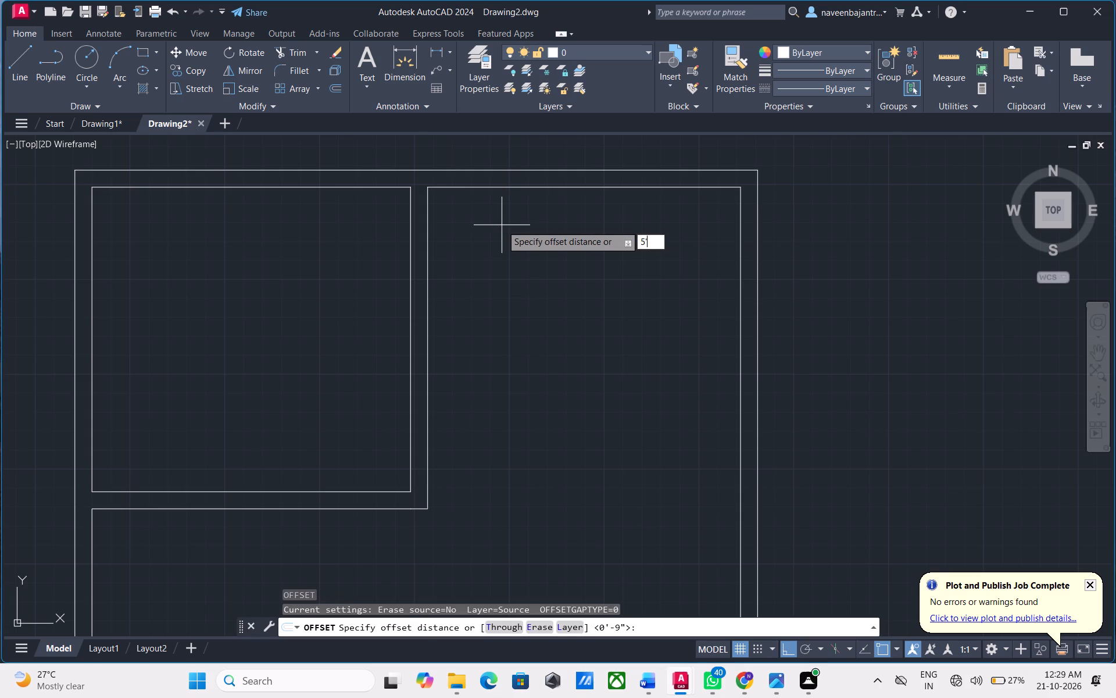
{"action": "key", "text": "Return"}
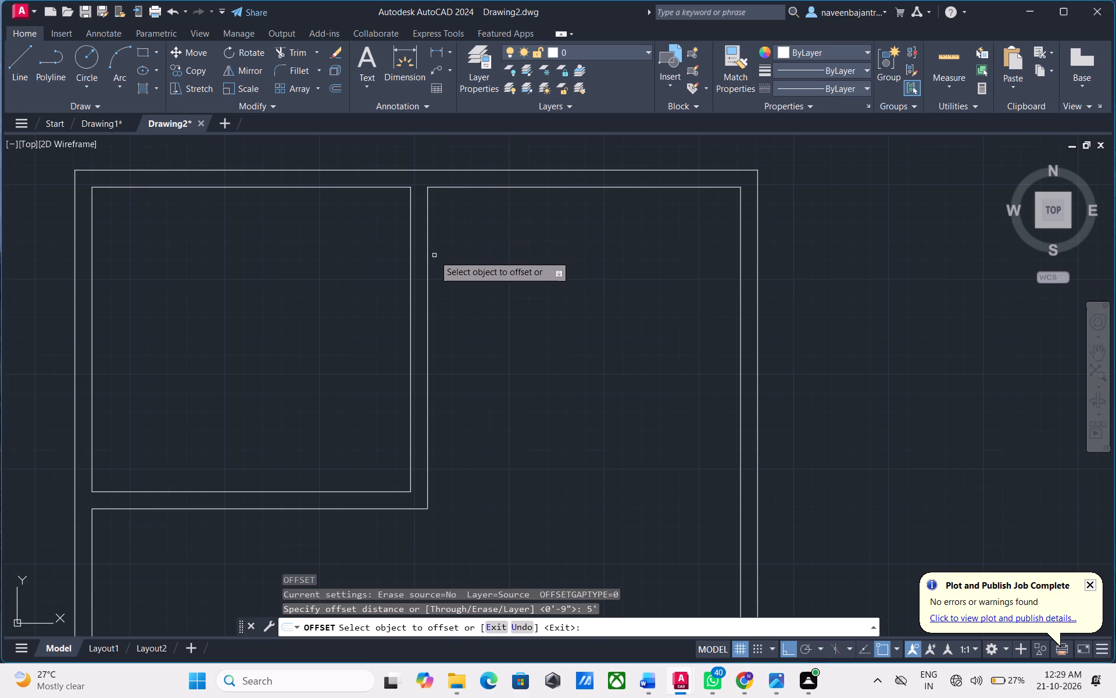
{"action": "left_click", "coordinate": [427, 268]}
{"action": "left_click", "coordinate": [482, 268]}
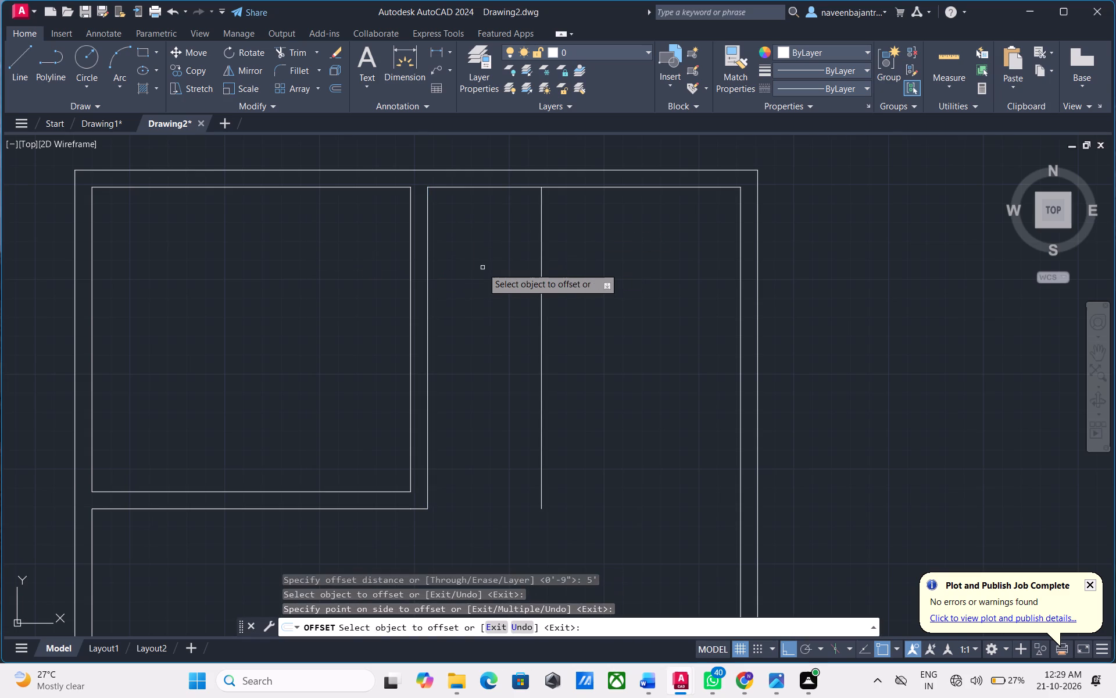
{"action": "key", "text": "Escape"}
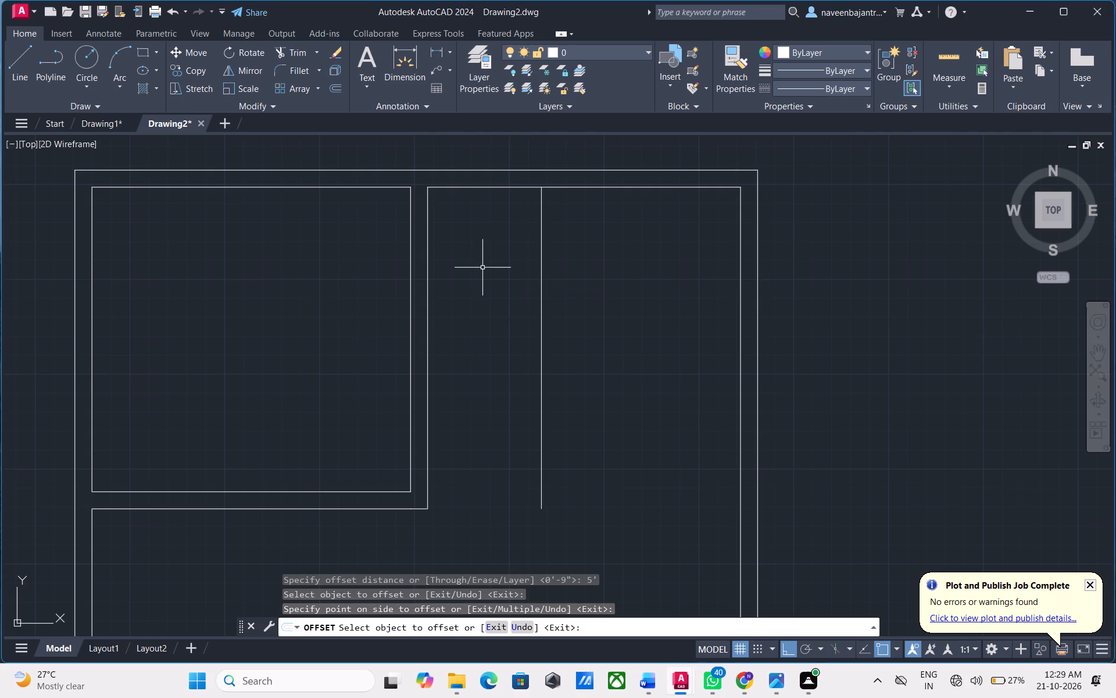
Offset the new vertical line 9" to the right to form a second vertical partition wall.
{"action": "type", "text": "O 9\""}
{"action": "key", "text": "Return"}
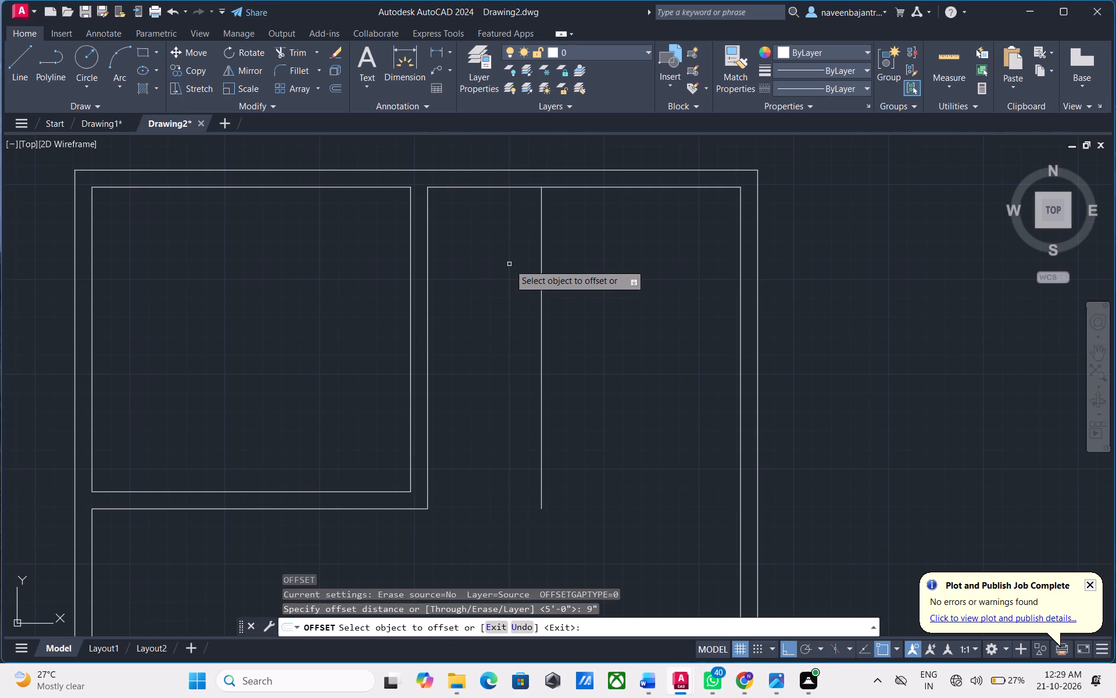
{"action": "left_click", "coordinate": [540, 245]}
{"action": "left_click", "coordinate": [571, 244]}
{"action": "key", "text": "Escape"}
Trim the top inner wall line between the two lines of the second vertical partition.
{"action": "type", "text": "TR"}
{"action": "key", "text": "space"}
{"action": "left_click", "coordinate": [551, 188]}
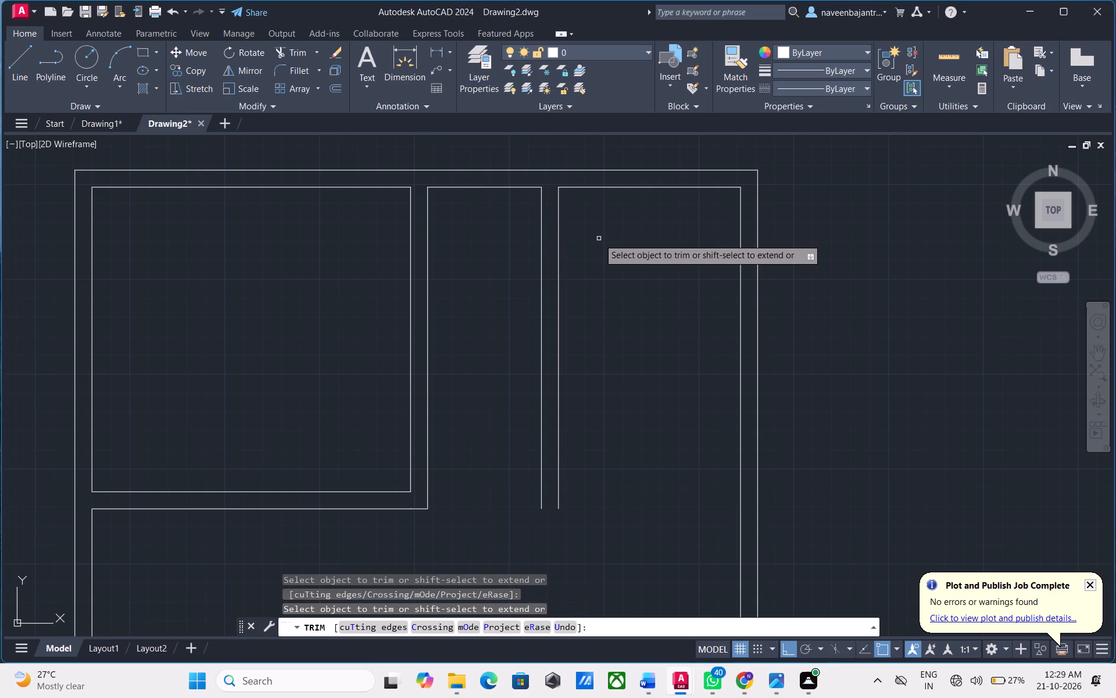
{"action": "key", "text": "Escape"}
Offset the top inner wall line of the narrow middle space 3' downward.
{"action": "type", "text": "O 3'"}
{"action": "key", "text": "Return"}
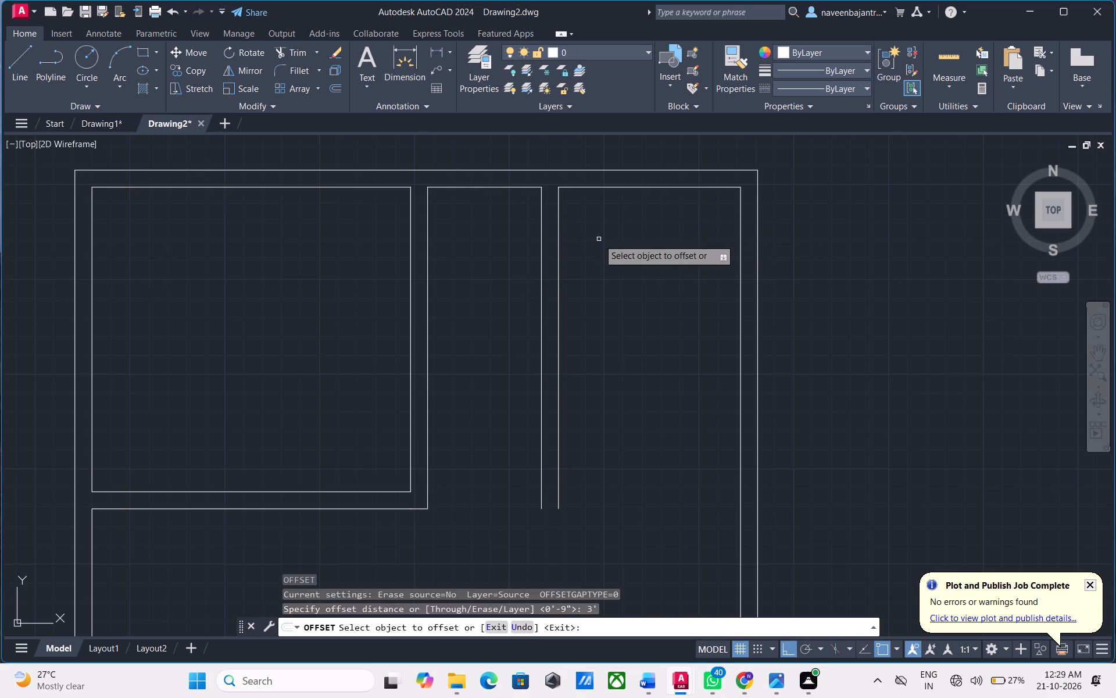
{"action": "left_click", "coordinate": [506, 187]}
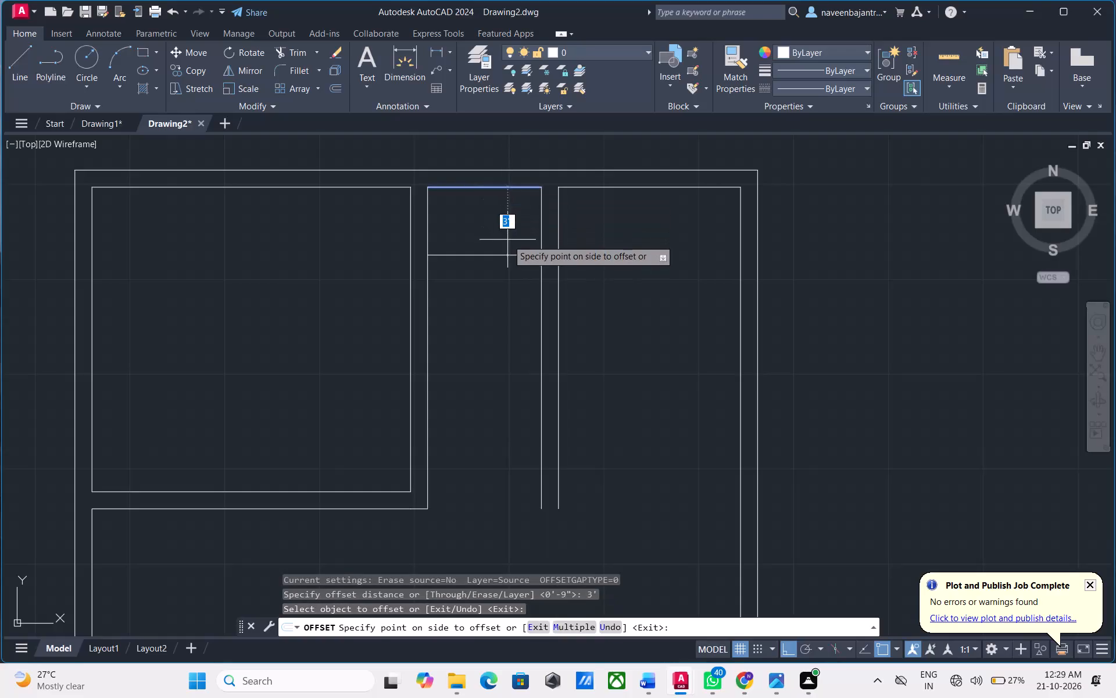
{"action": "left_click", "coordinate": [507, 240]}
{"action": "key", "text": "Escape"}
Offset the horizontal partition line in the narrow top-middle room 6" downward.
{"action": "type", "text": "O"}
{"action": "key", "text": "space"}
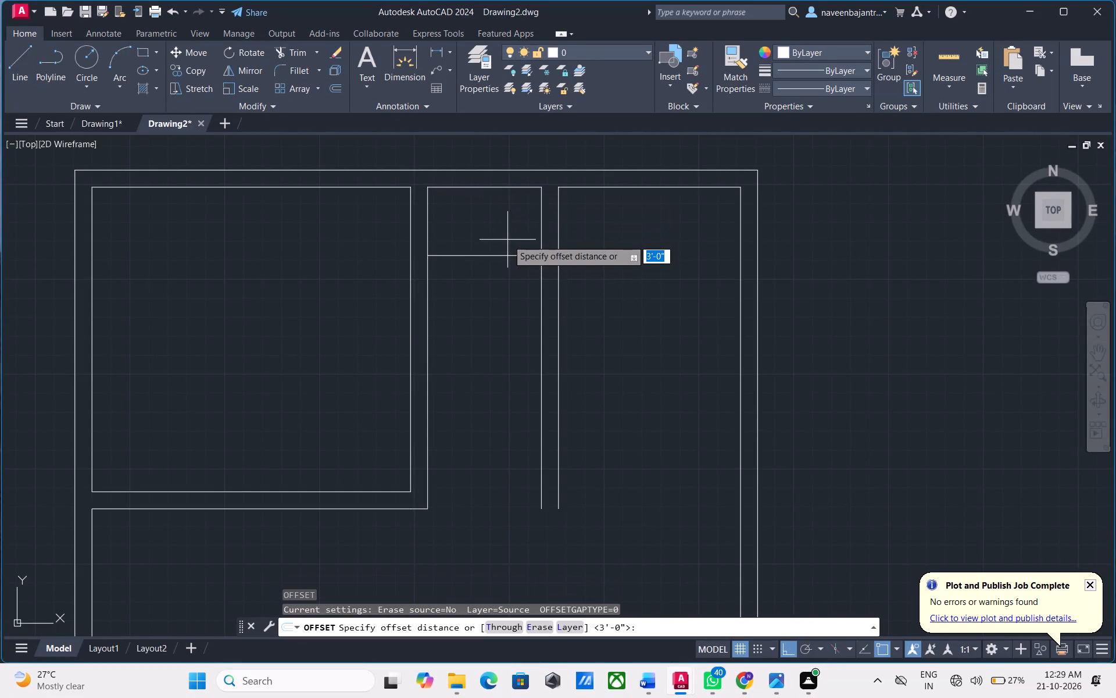
{"action": "key", "text": "6"}
{"action": "key", "text": "shift+quotedbl"}
{"action": "key", "text": "Return"}
{"action": "left_click", "coordinate": [507, 257]}
{"action": "left_click", "coordinate": [506, 294]}
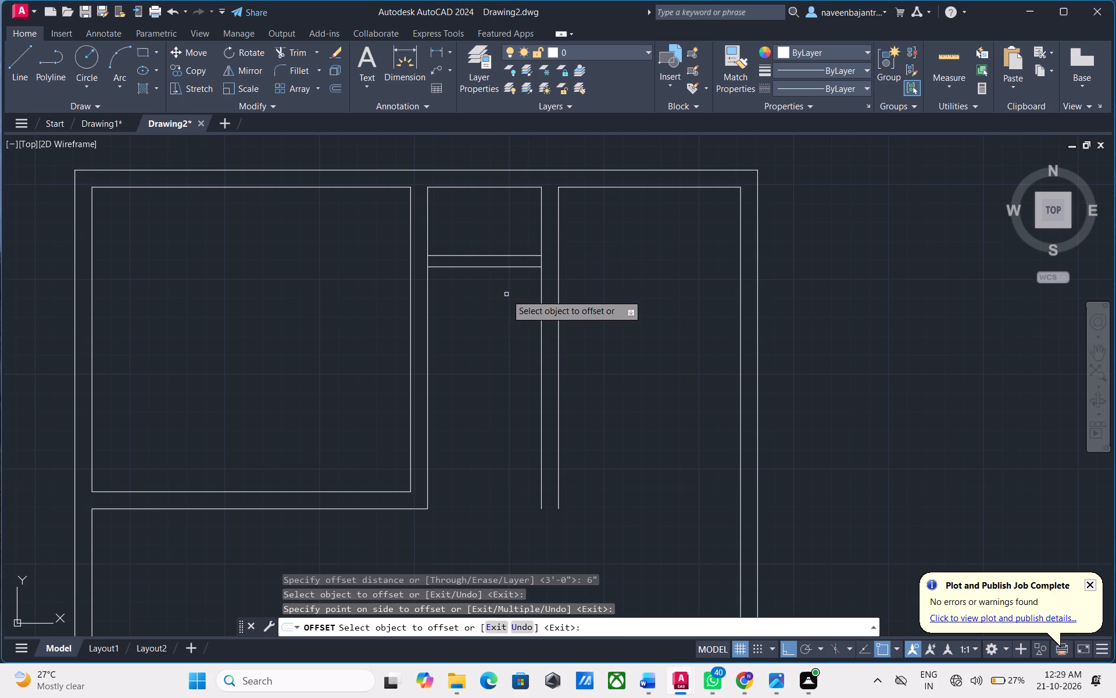
{"action": "key", "text": "Escape"}
{"action": "key", "text": "Escape"}
Draw a short horizontal line from the right end of the lower partition line across the second vertical partition.
{"action": "type", "text": "L"}
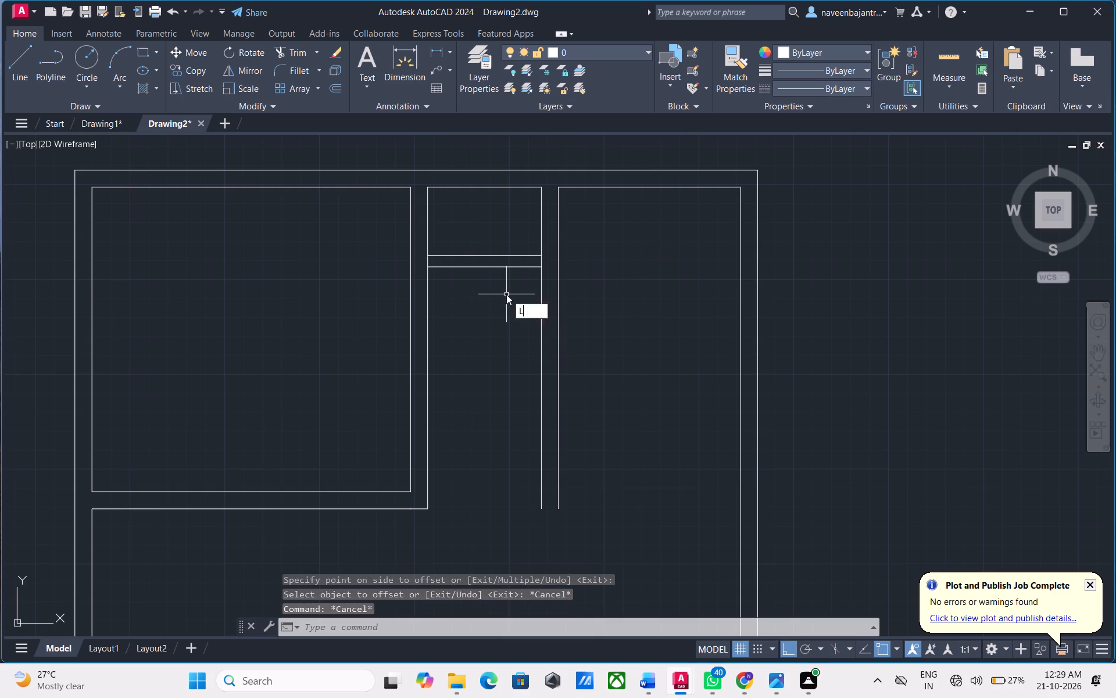
{"action": "key", "text": "space"}
{"action": "left_click", "coordinate": [542, 265]}
{"action": "left_click", "coordinate": [579, 265]}
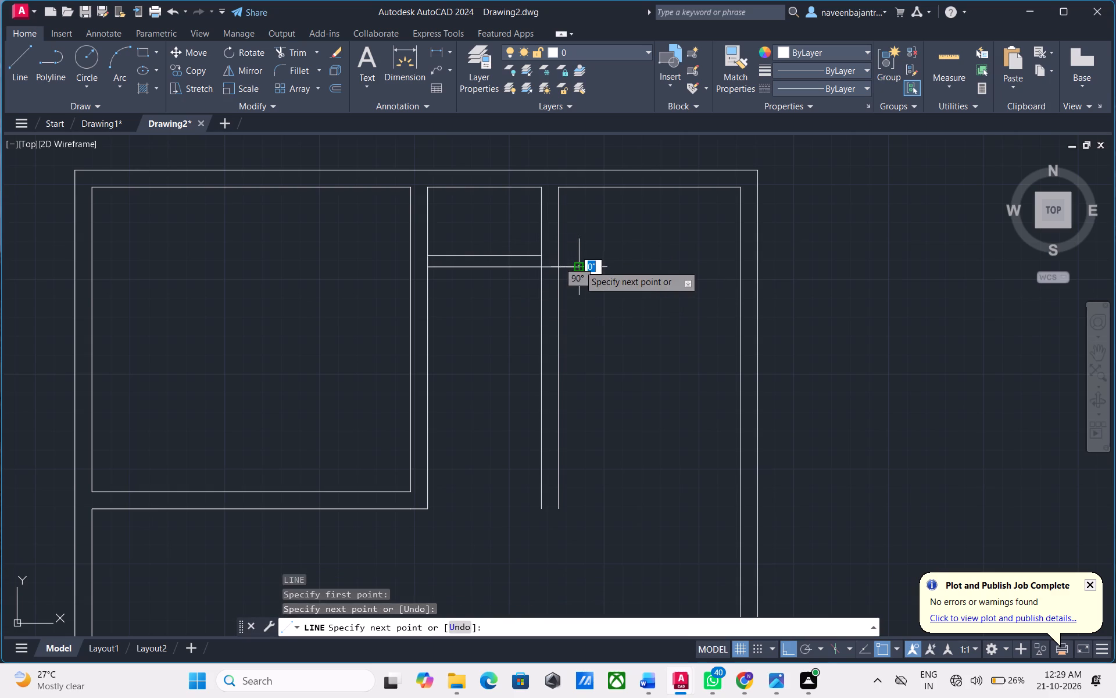
{"action": "key", "text": "Escape"}
Trim the second vertical partition below the horizontal partition, along with the overhanging line end and the leftover stub at their corner.
{"action": "type", "text": "TR"}
{"action": "key", "text": "space"}
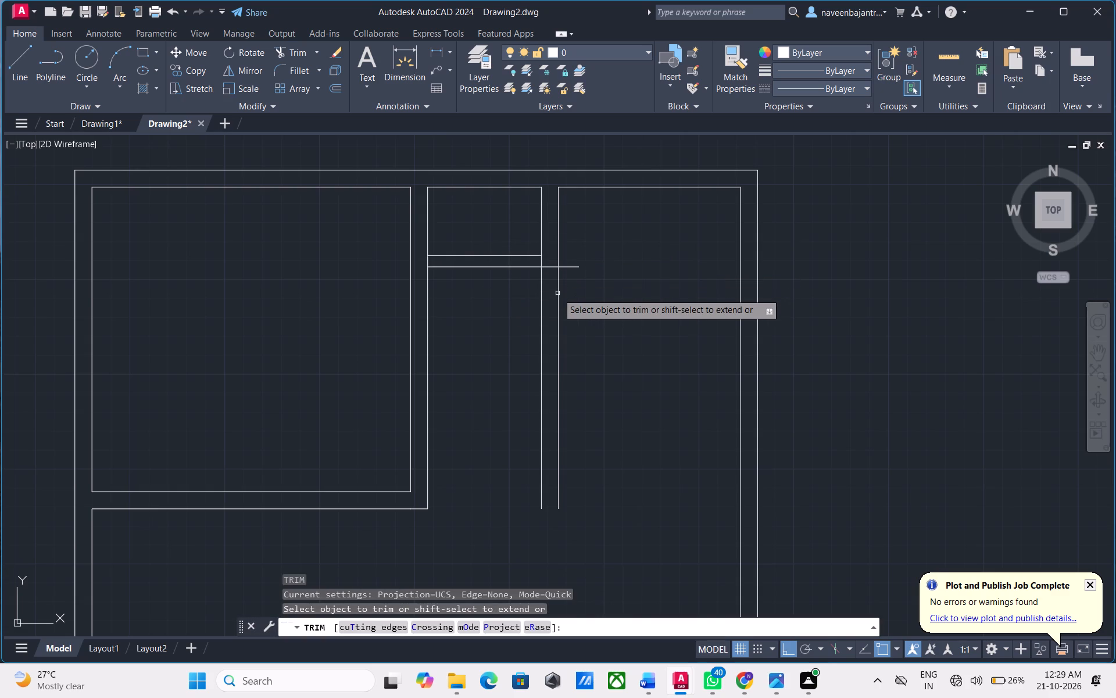
{"action": "left_click", "coordinate": [557, 294]}
{"action": "left_click", "coordinate": [541, 294]}
{"action": "left_click", "coordinate": [577, 264]}
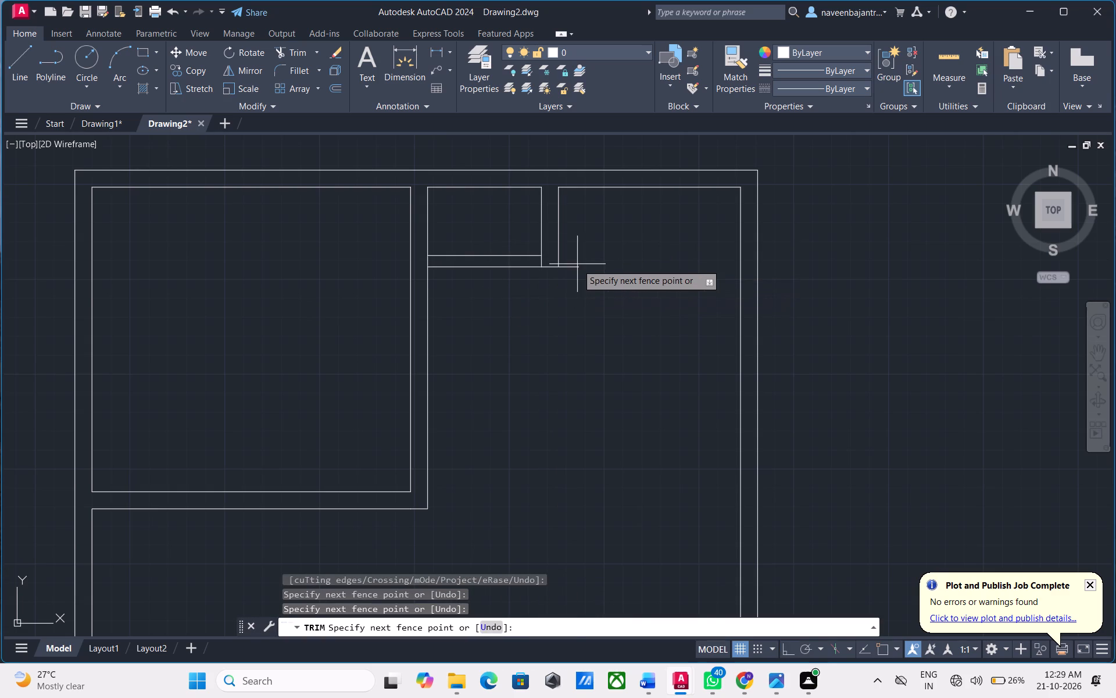
{"action": "left_click", "coordinate": [574, 268]}
{"action": "left_click", "coordinate": [539, 262]}
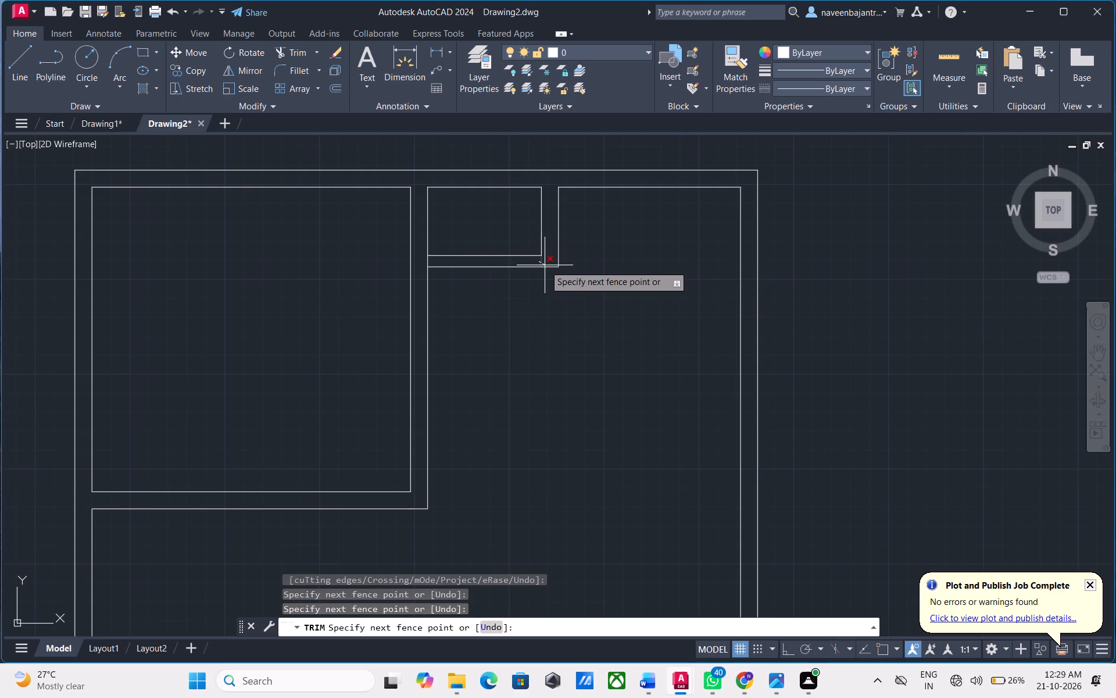
{"action": "key", "text": "Escape"}
{"action": "type", "text": "TR"}
{"action": "key", "text": "space"}
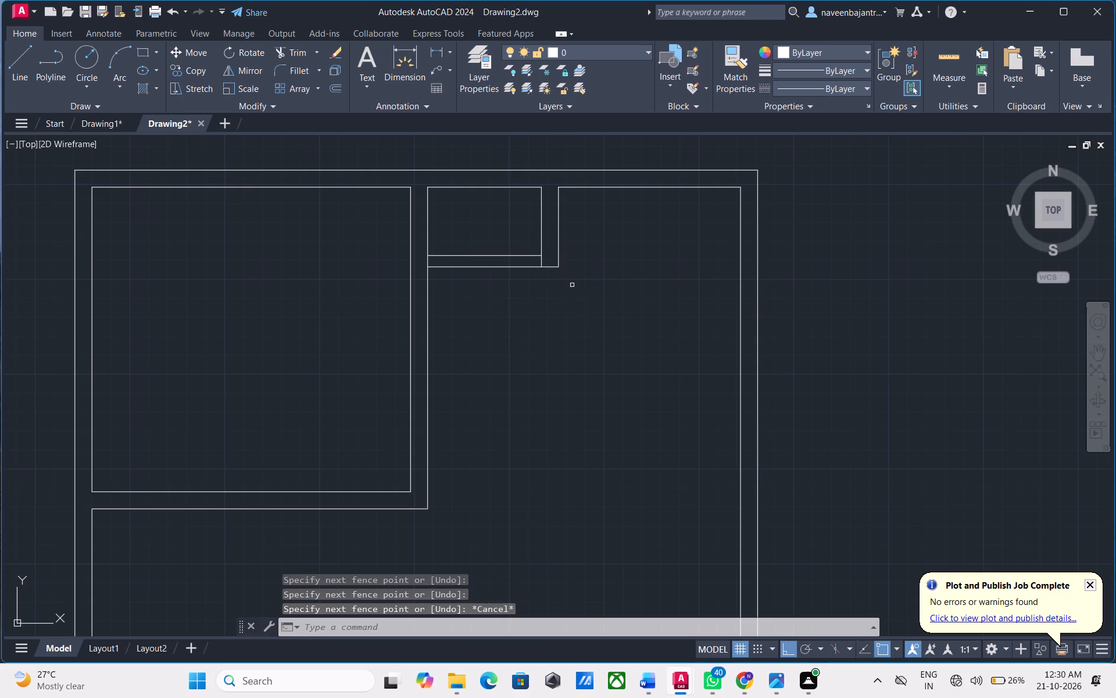
{"action": "left_click", "coordinate": [543, 261]}
{"action": "key", "text": "Escape"}
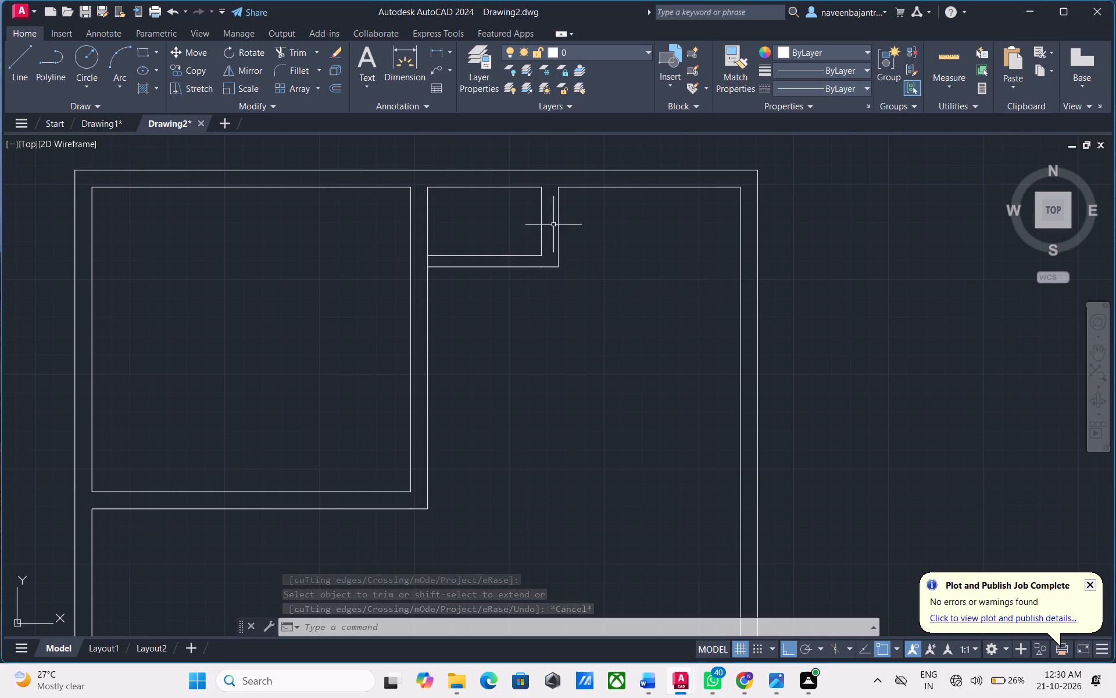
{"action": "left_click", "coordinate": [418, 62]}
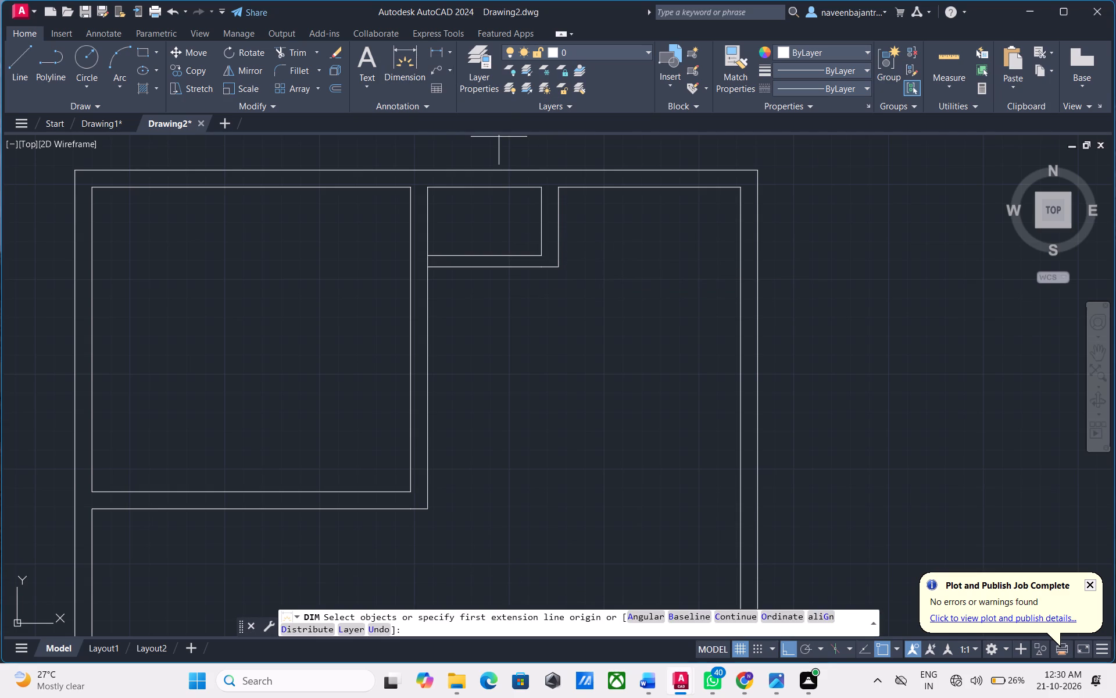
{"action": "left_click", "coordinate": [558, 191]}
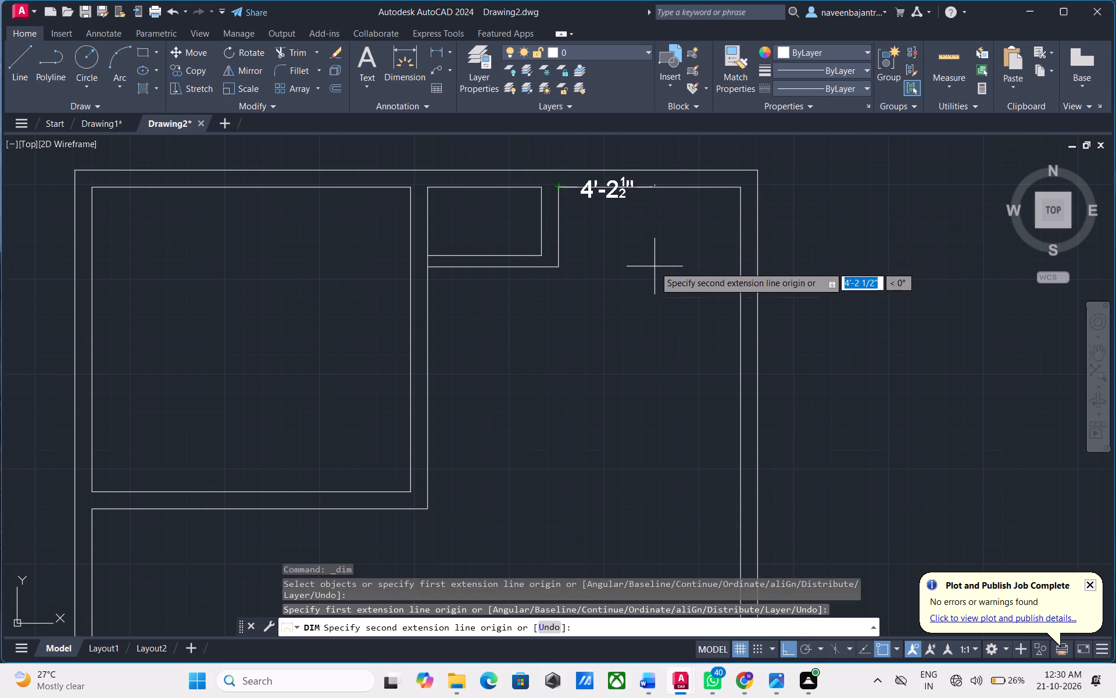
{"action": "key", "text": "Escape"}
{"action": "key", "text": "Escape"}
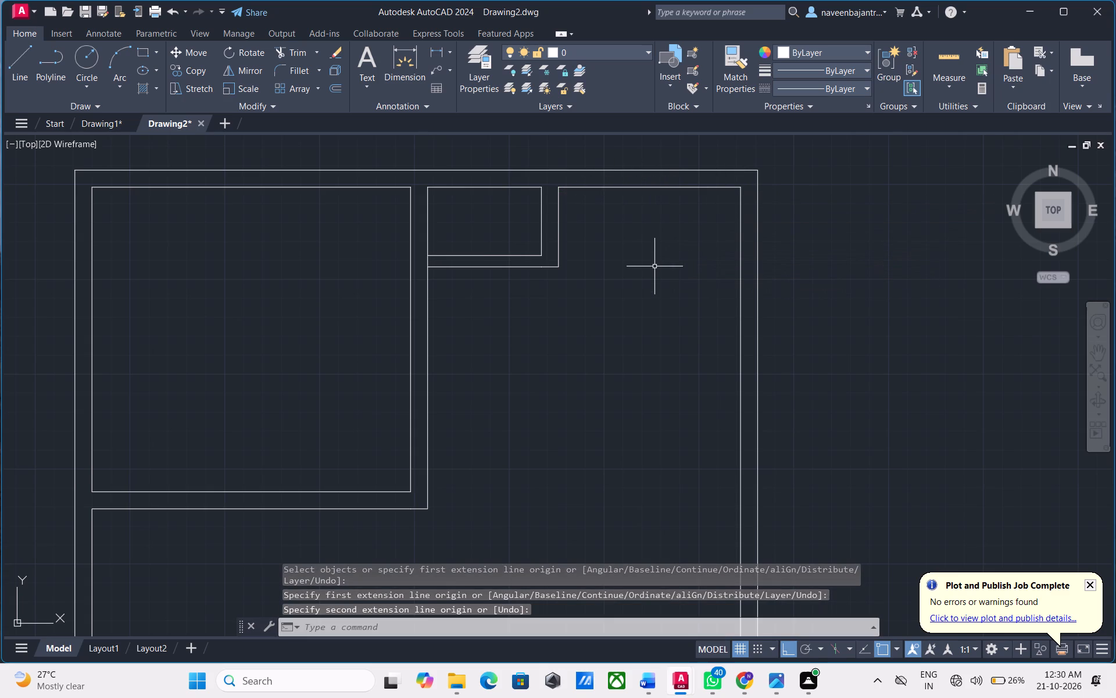
Draw two horizontal lines continuing both horizontal partition lines rightward past the right outer wall.
{"action": "type", "text": "L"}
{"action": "key", "text": "space"}
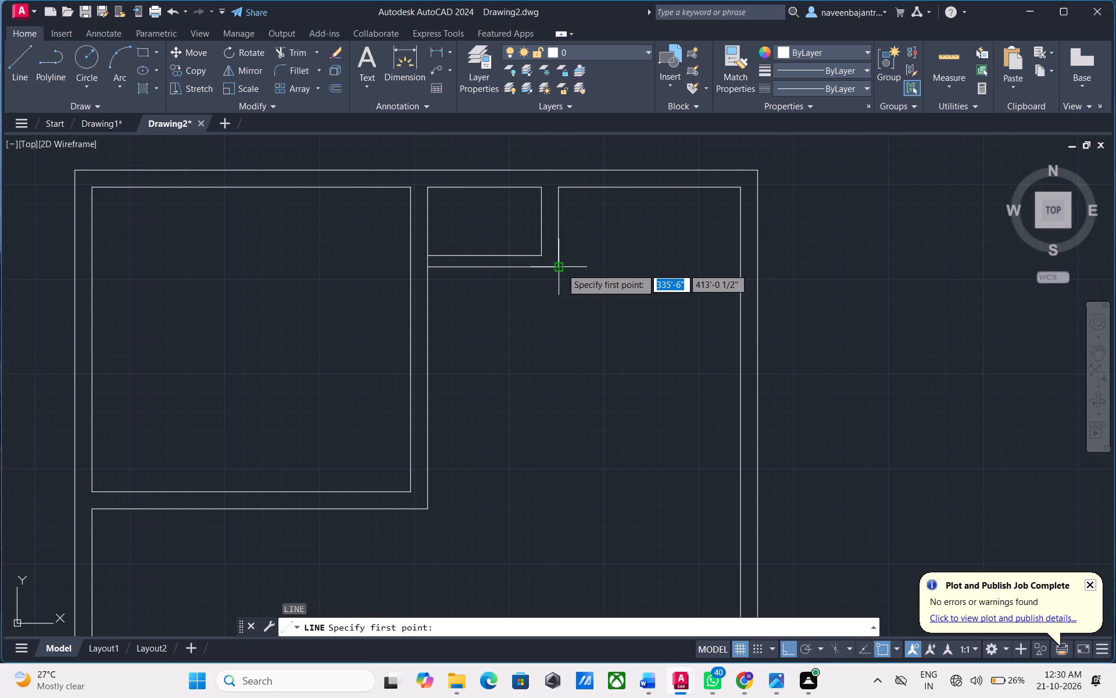
{"action": "left_click", "coordinate": [561, 268]}
{"action": "left_click", "coordinate": [821, 270]}
{"action": "key", "text": "Escape"}
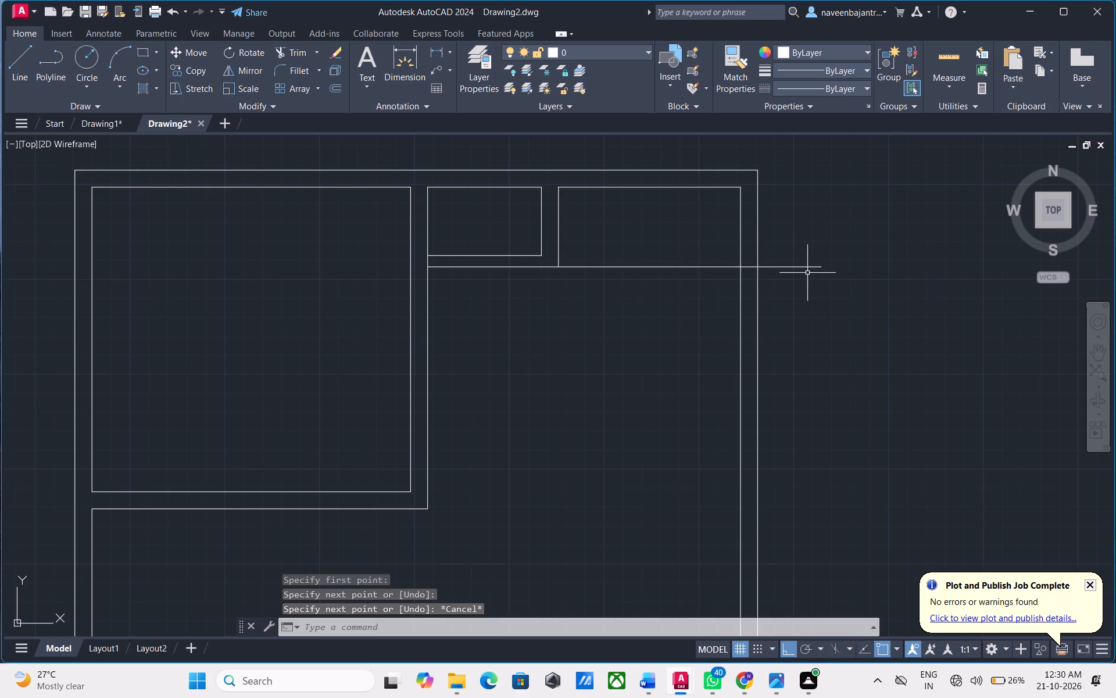
{"action": "key", "text": "l"}
{"action": "key", "text": "space"}
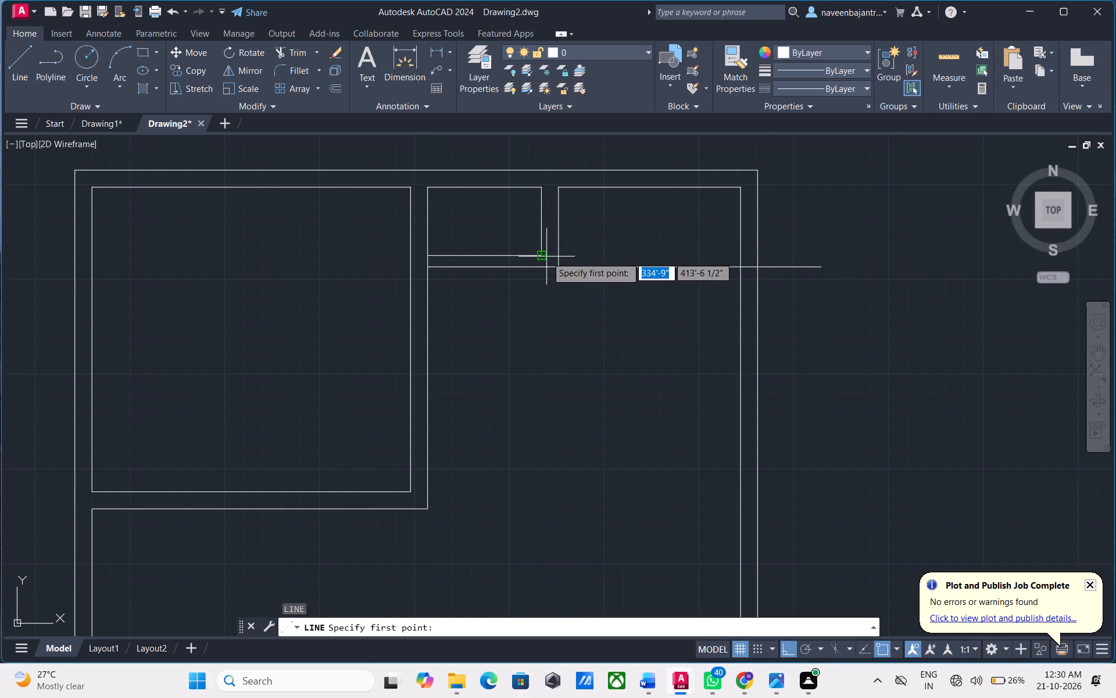
{"action": "left_click", "coordinate": [544, 257]}
{"action": "left_click", "coordinate": [815, 250]}
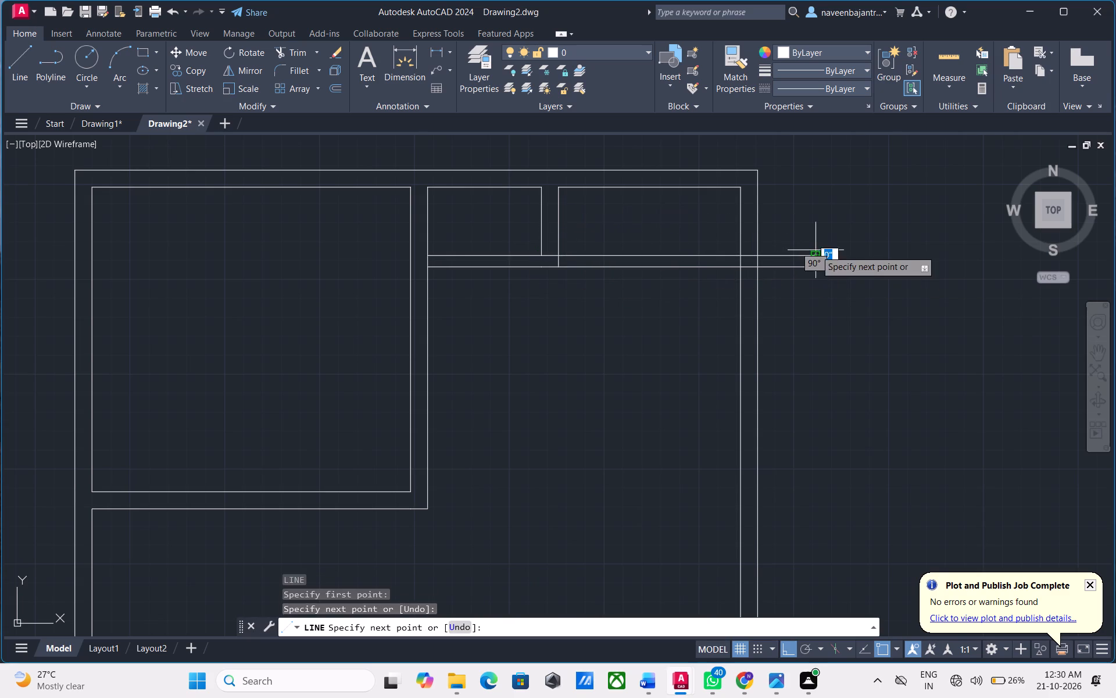
{"action": "key", "text": "Escape"}
Trim the new partition lines back to the right inner wall line and clear the wall segments crossing between them at both junctions.
{"action": "type", "text": "TR"}
{"action": "key", "text": "space"}
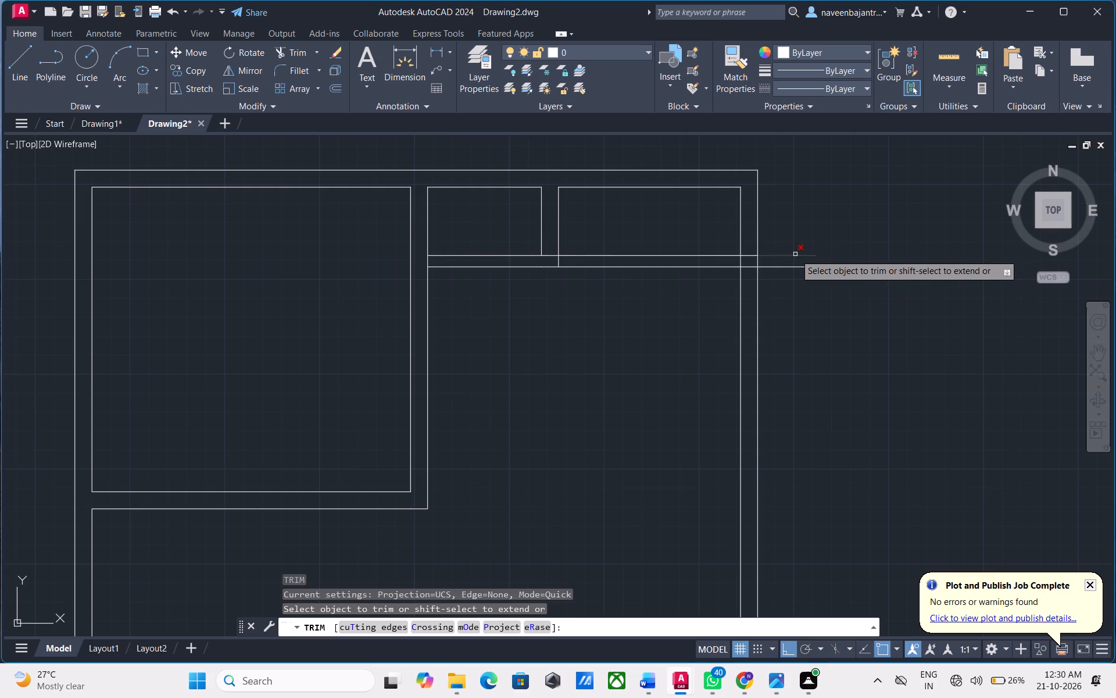
{"action": "left_click", "coordinate": [795, 254]}
{"action": "left_click", "coordinate": [786, 269]}
{"action": "left_click", "coordinate": [784, 264]}
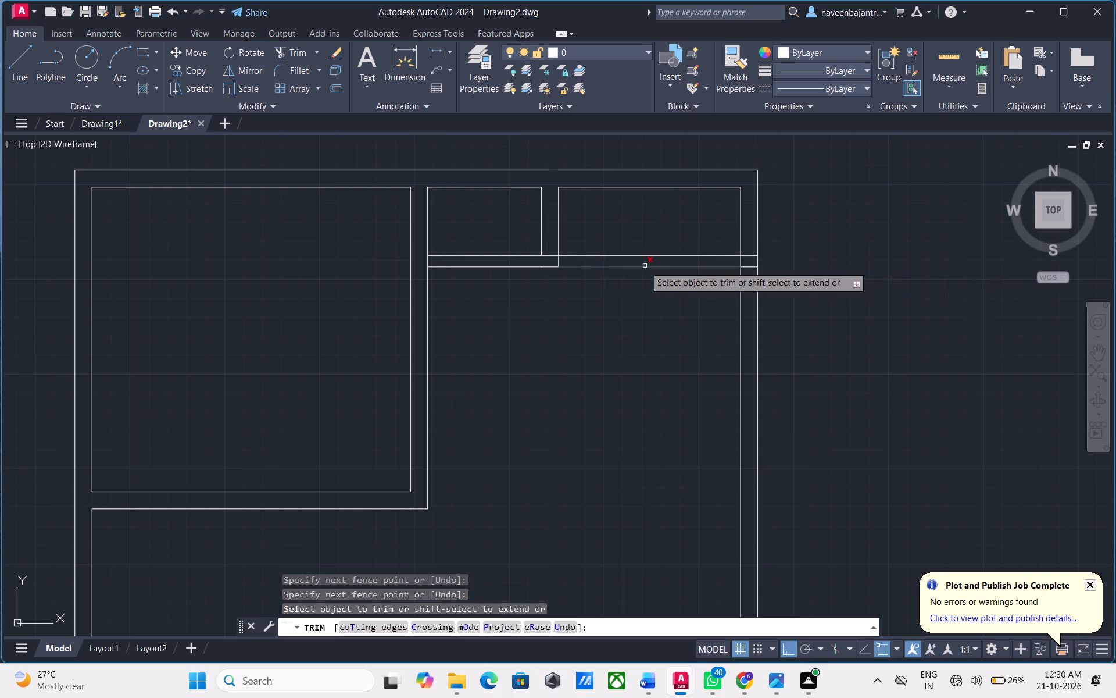
{"action": "left_click", "coordinate": [558, 263]}
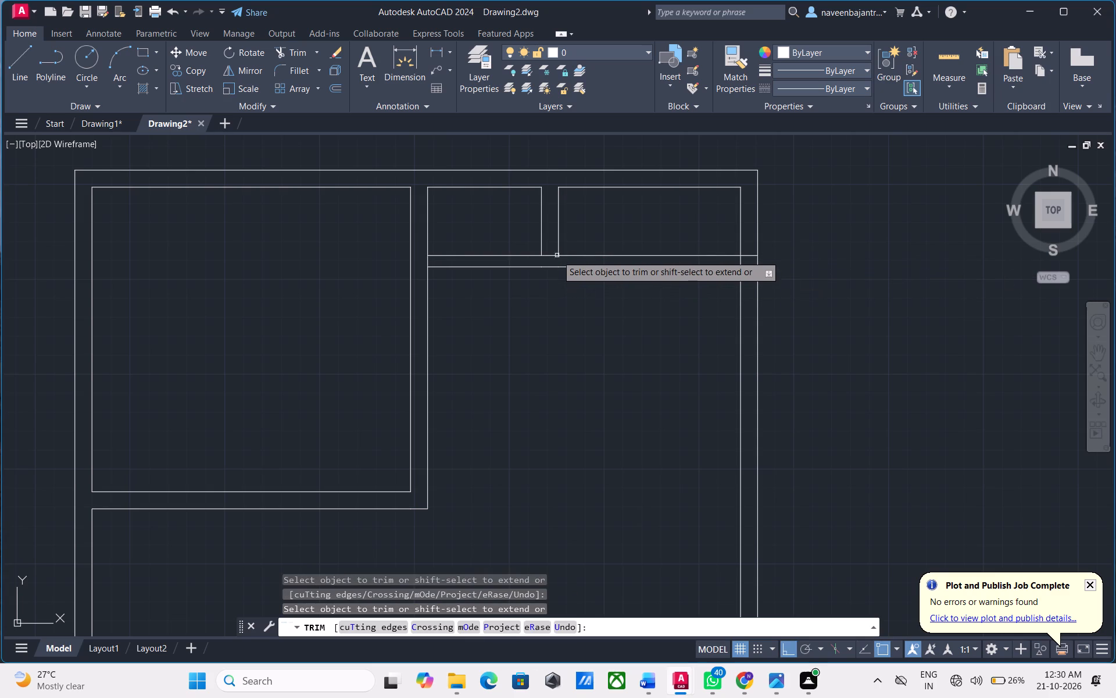
{"action": "left_click", "coordinate": [556, 254]}
{"action": "left_click", "coordinate": [756, 257]}
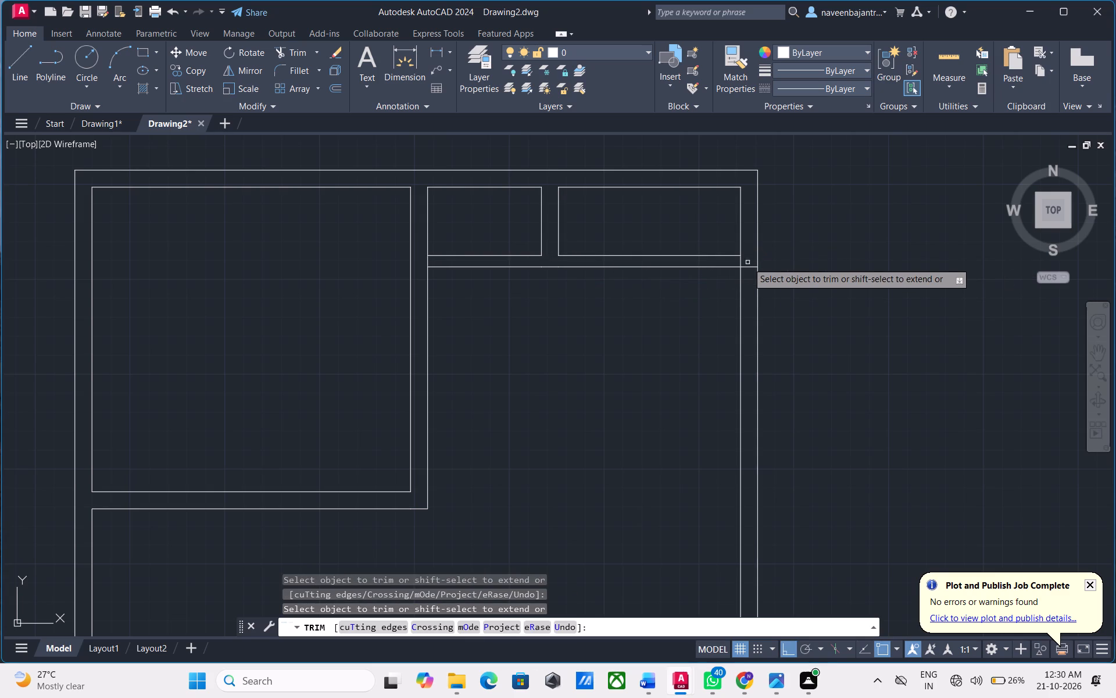
{"action": "left_click", "coordinate": [747, 266]}
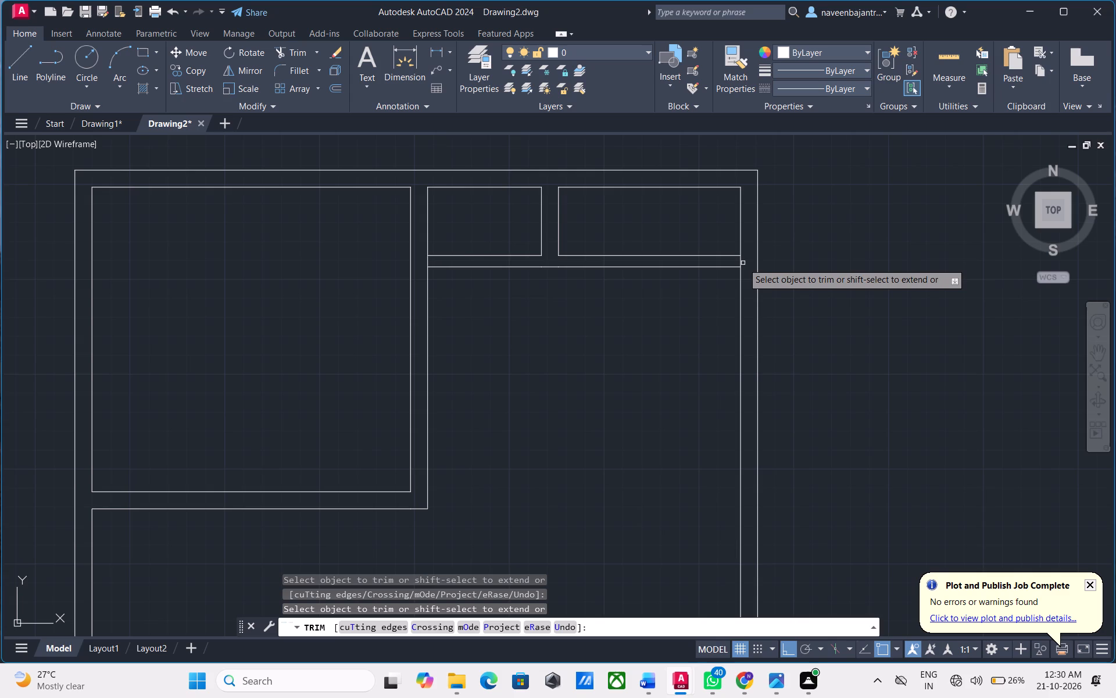
{"action": "left_click", "coordinate": [740, 263]}
{"action": "key", "text": "Escape"}
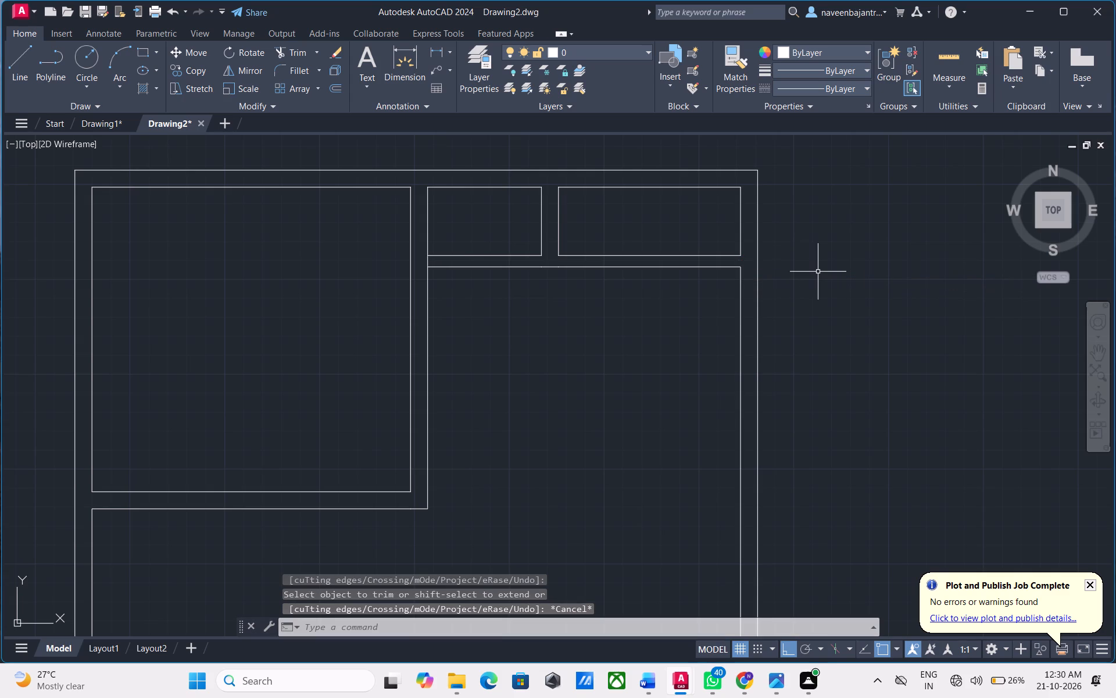
Trim the vertical wall line between the two horizontal partition lines where they meet the upper-left room's wall.
{"action": "scroll", "coordinate": [820, 272], "scroll_direction": "down", "scroll_amount": 2}
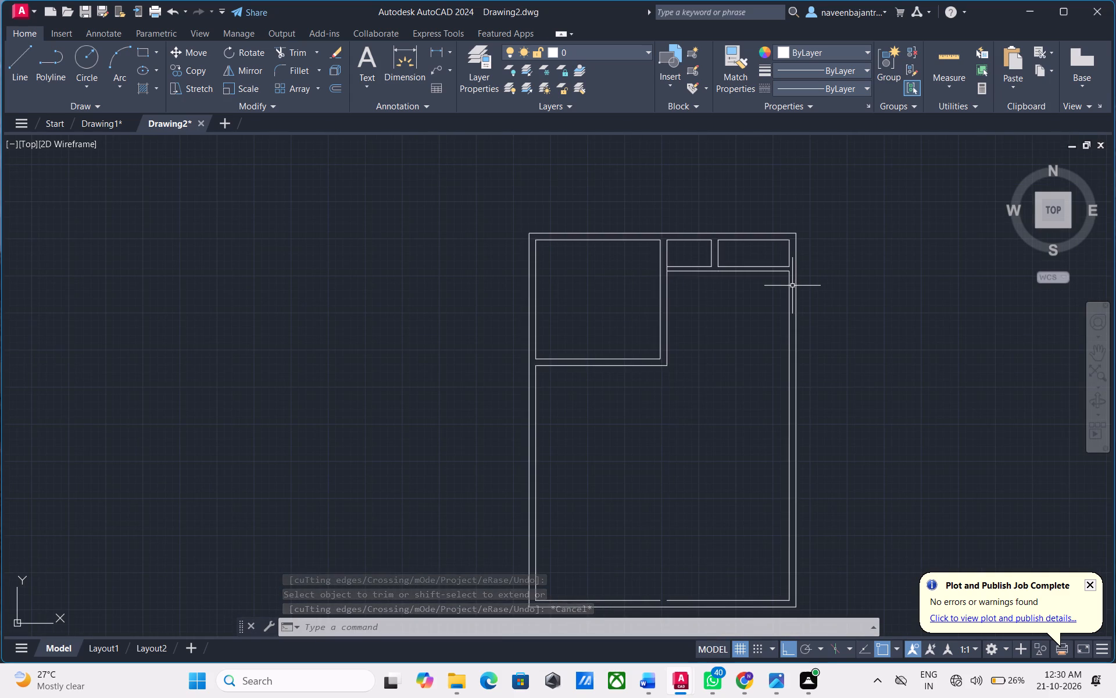
{"action": "scroll", "coordinate": [792, 286], "scroll_direction": "up", "scroll_amount": 2}
{"action": "key", "text": "Escape"}
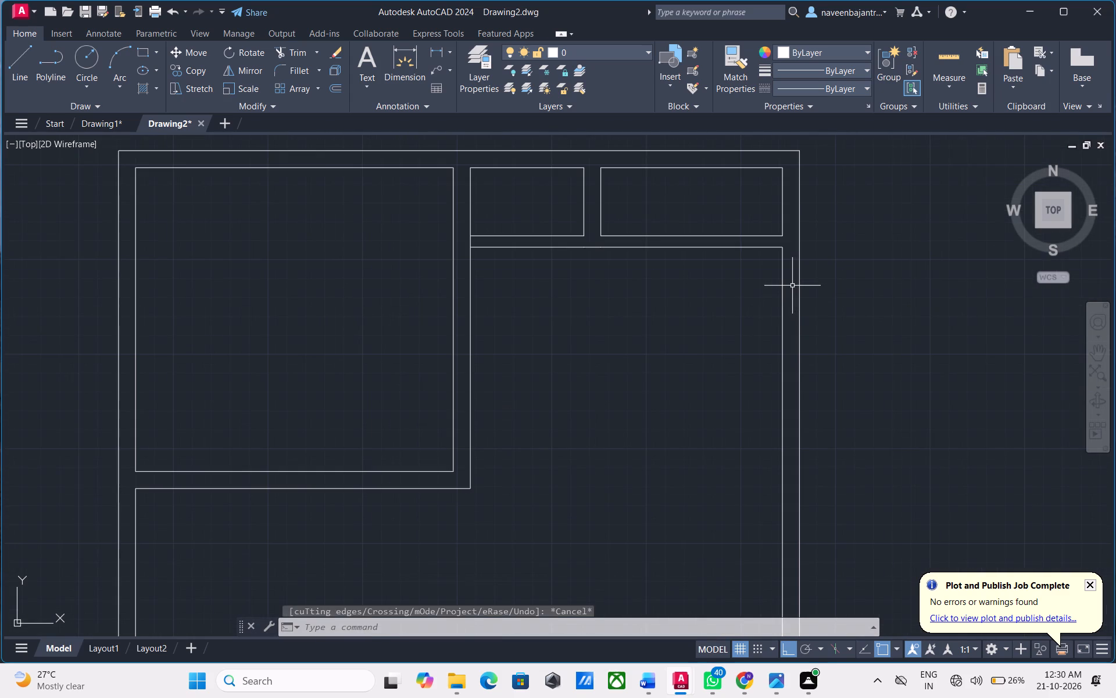
{"action": "type", "text": "TR"}
{"action": "key", "text": "space"}
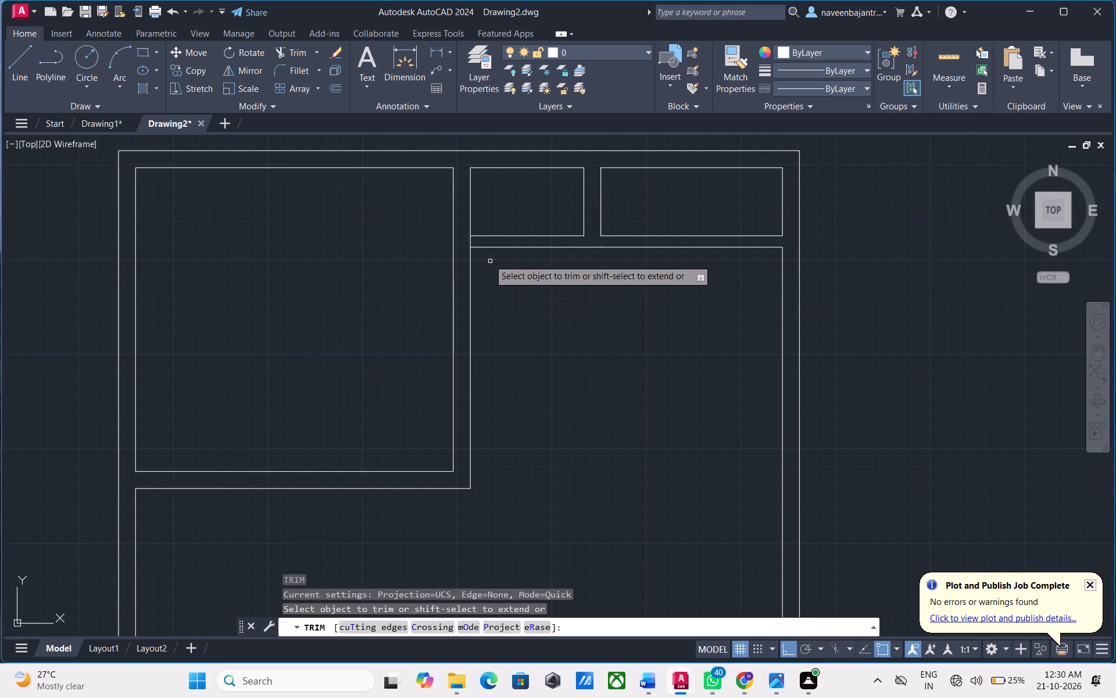
{"action": "left_click", "coordinate": [471, 243]}
{"action": "key", "text": "Escape"}
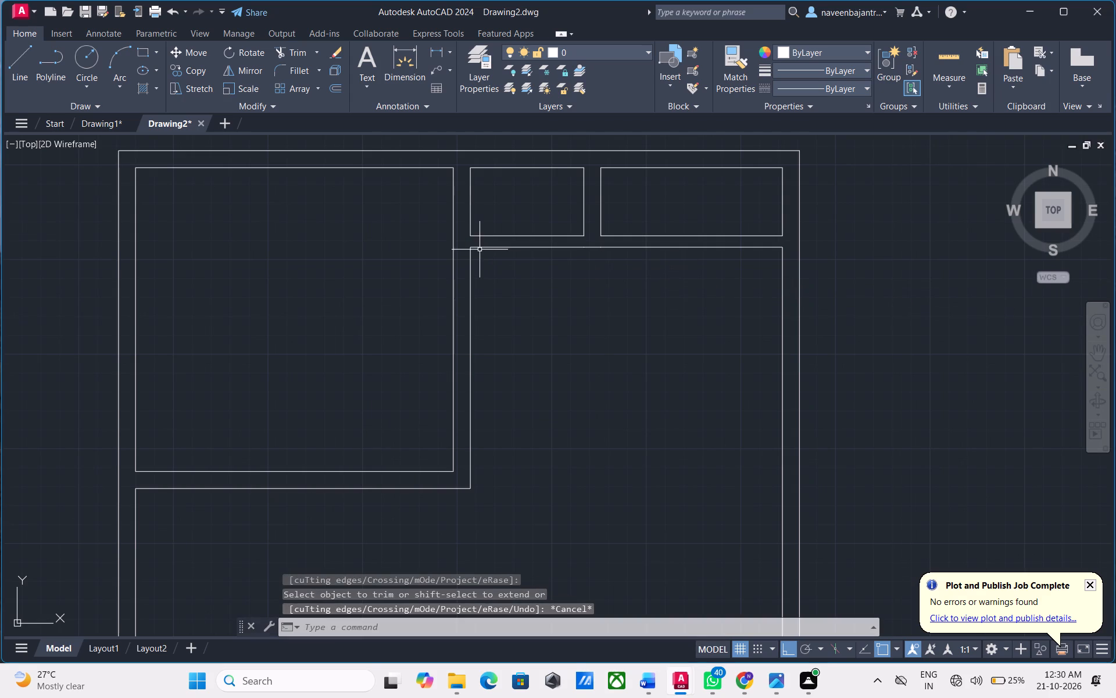
Measure the width between the walls along the lower line of the horizontal partition.
{"action": "left_click", "coordinate": [398, 55]}
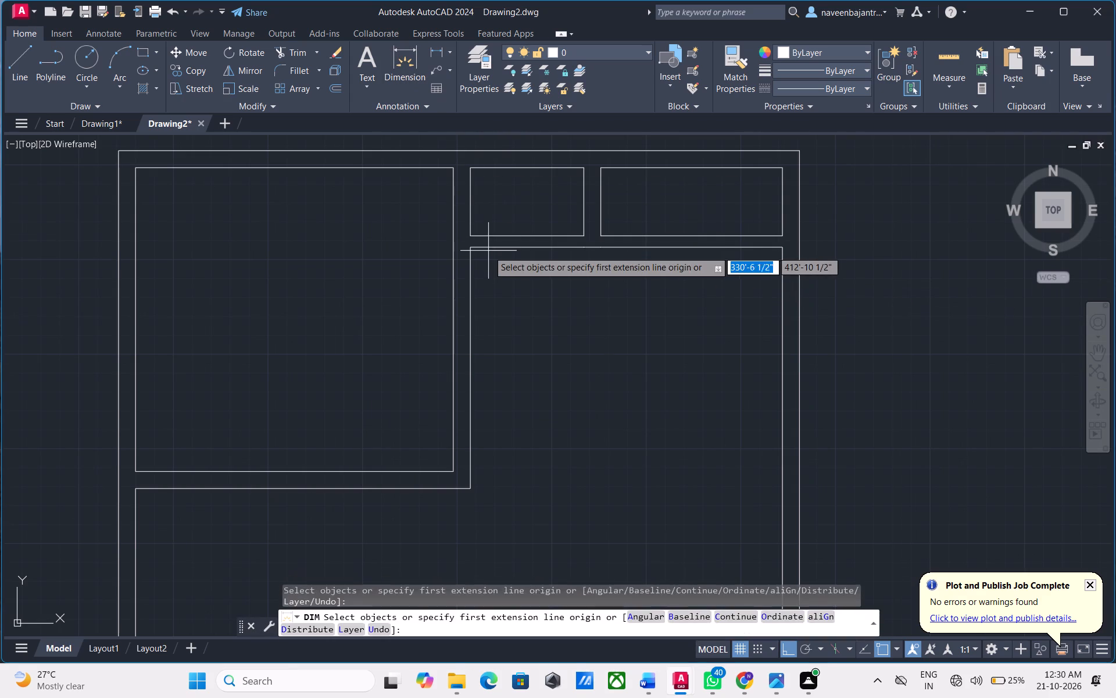
{"action": "left_click", "coordinate": [471, 251]}
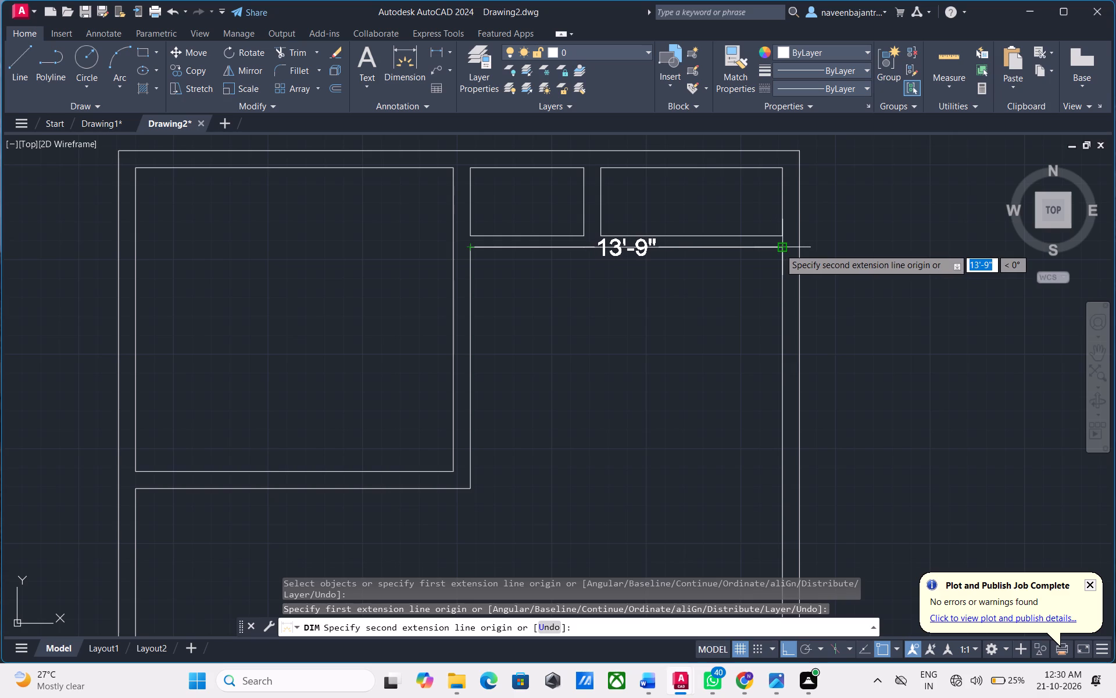
{"action": "key", "text": "Escape"}
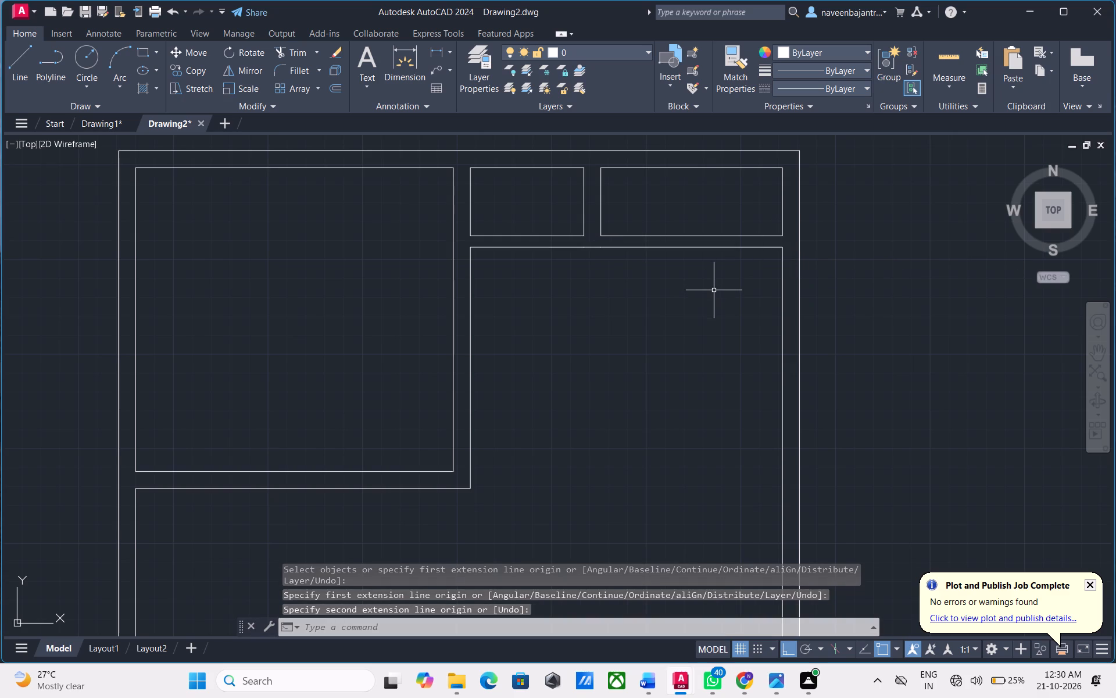
{"action": "key", "text": "Escape"}
Offset the right and left segments of the horizontal partition's lower line 10' downward.
{"action": "type", "text": "O 10"}
{"action": "key", "text": "apostrophe"}
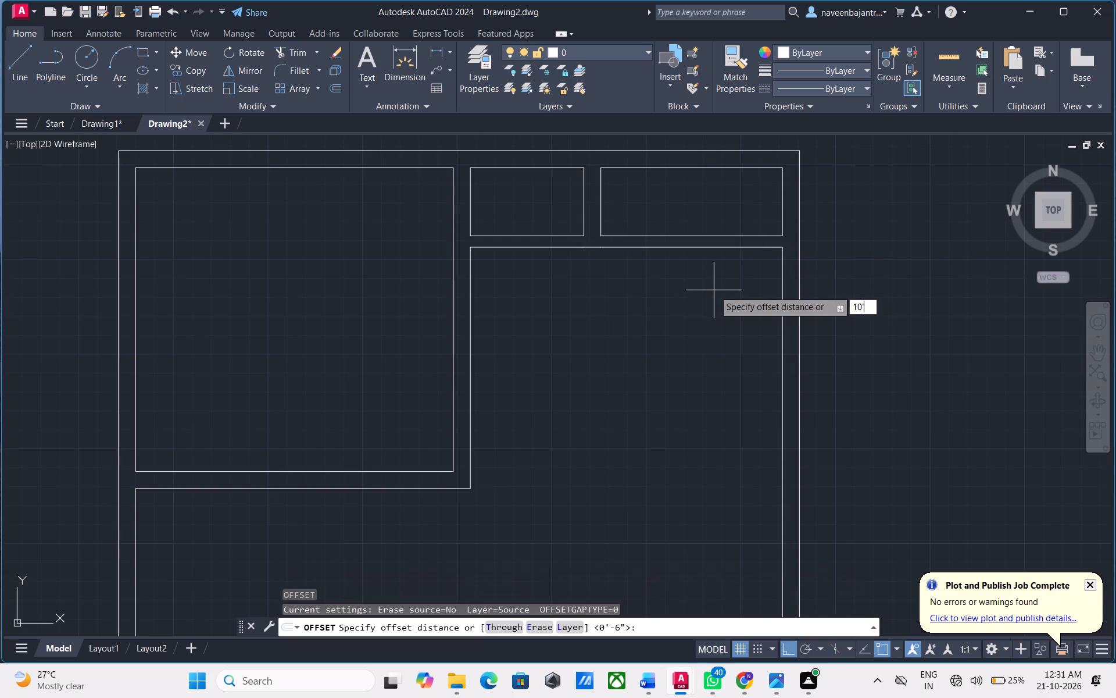
{"action": "key", "text": "Return"}
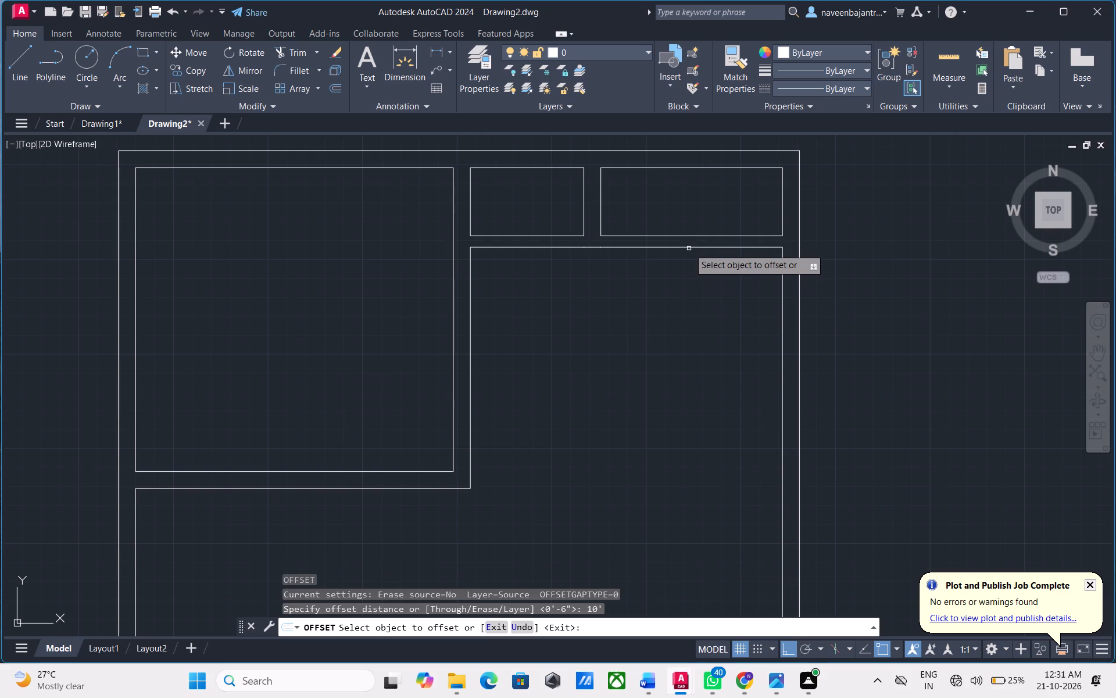
{"action": "left_click", "coordinate": [692, 248]}
{"action": "left_click", "coordinate": [672, 415]}
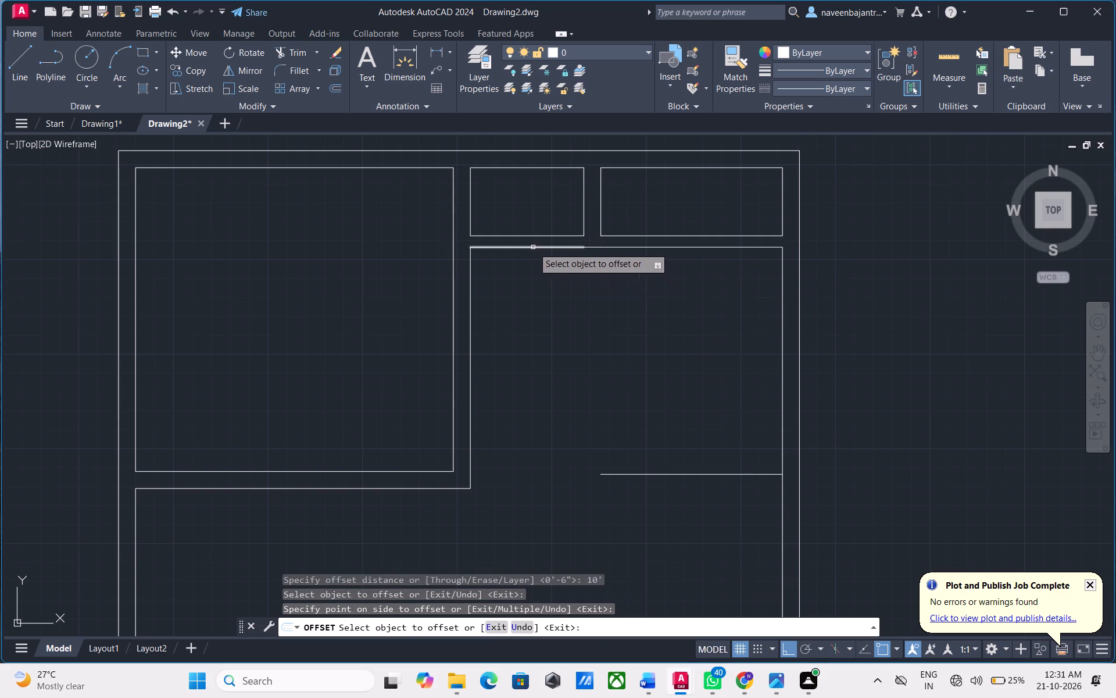
{"action": "left_click", "coordinate": [533, 247]}
{"action": "left_click", "coordinate": [533, 340]}
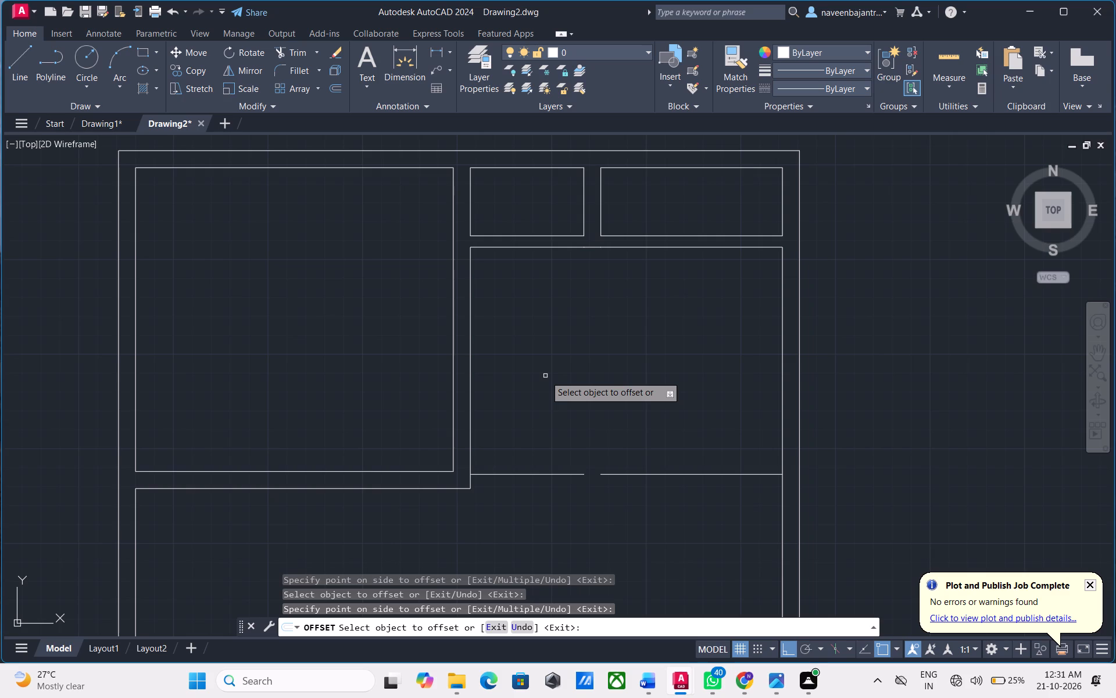
{"action": "key", "text": "Escape"}
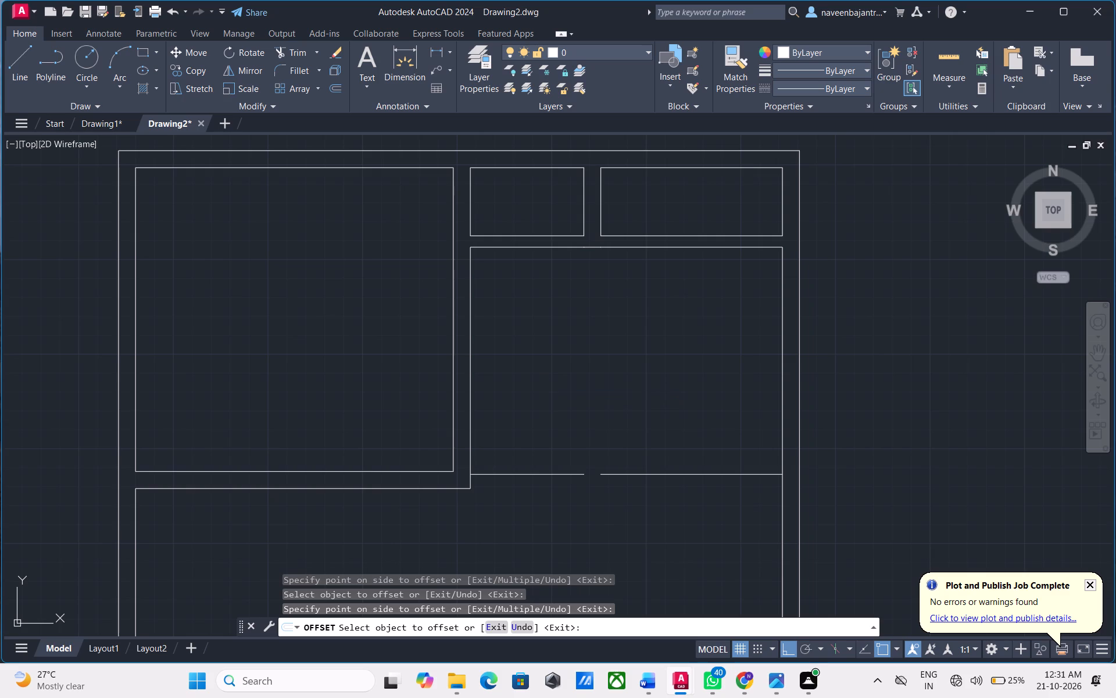
Undo the 10' offsets of the horizontal partition's lower line.
{"action": "key", "text": "Escape"}
{"action": "key", "text": "ctrl+z"}
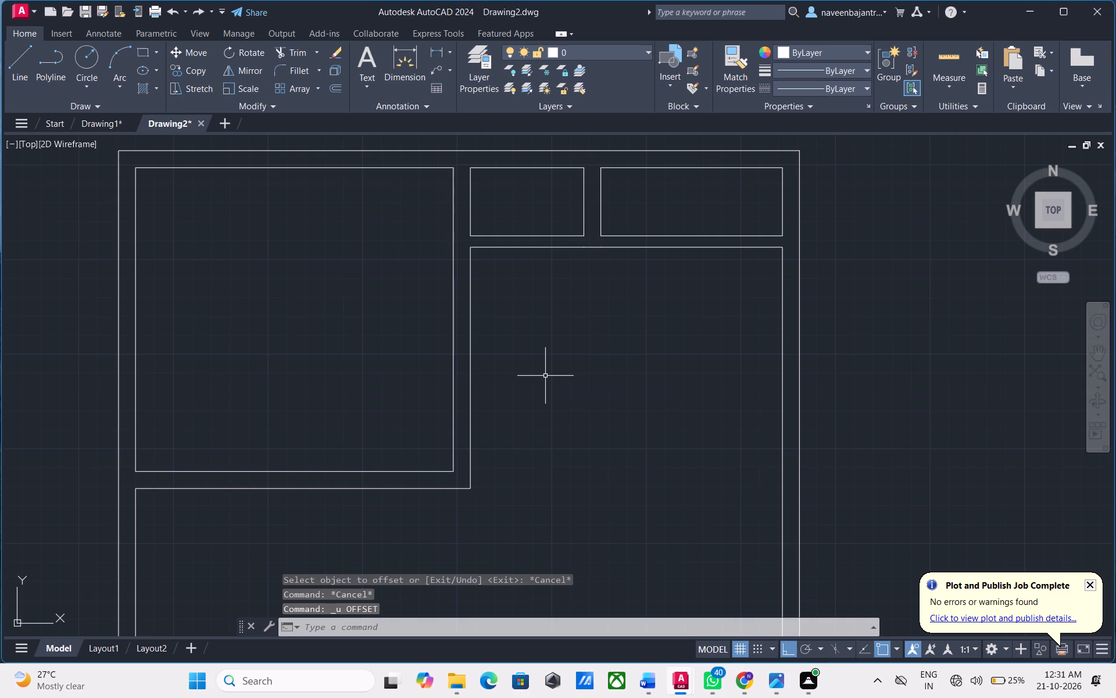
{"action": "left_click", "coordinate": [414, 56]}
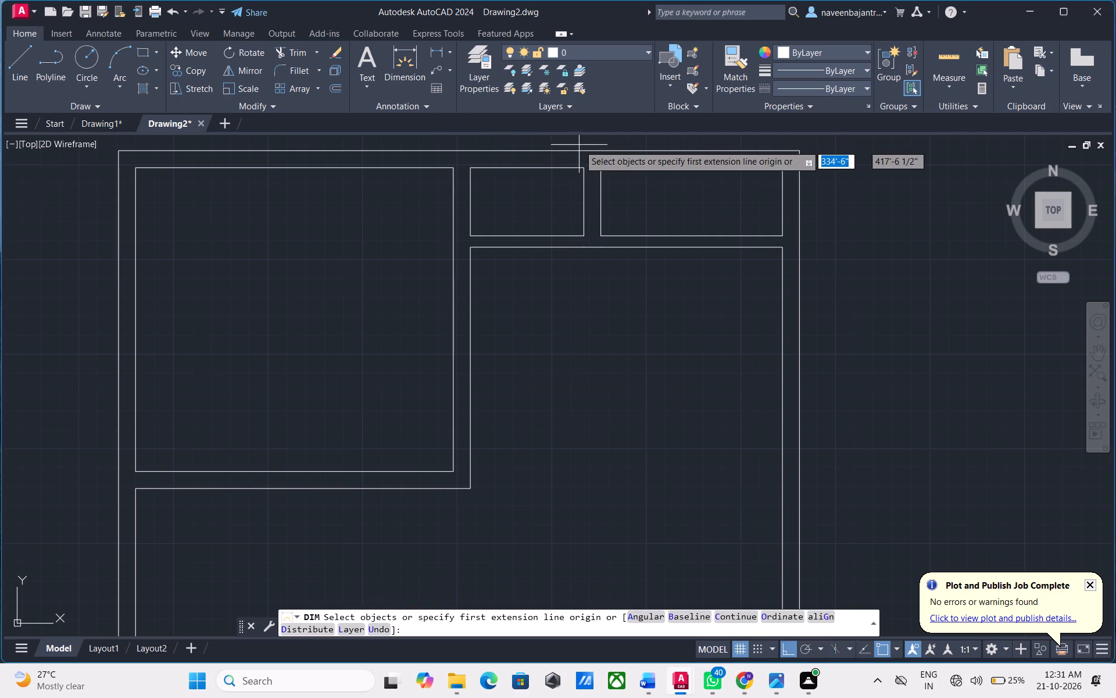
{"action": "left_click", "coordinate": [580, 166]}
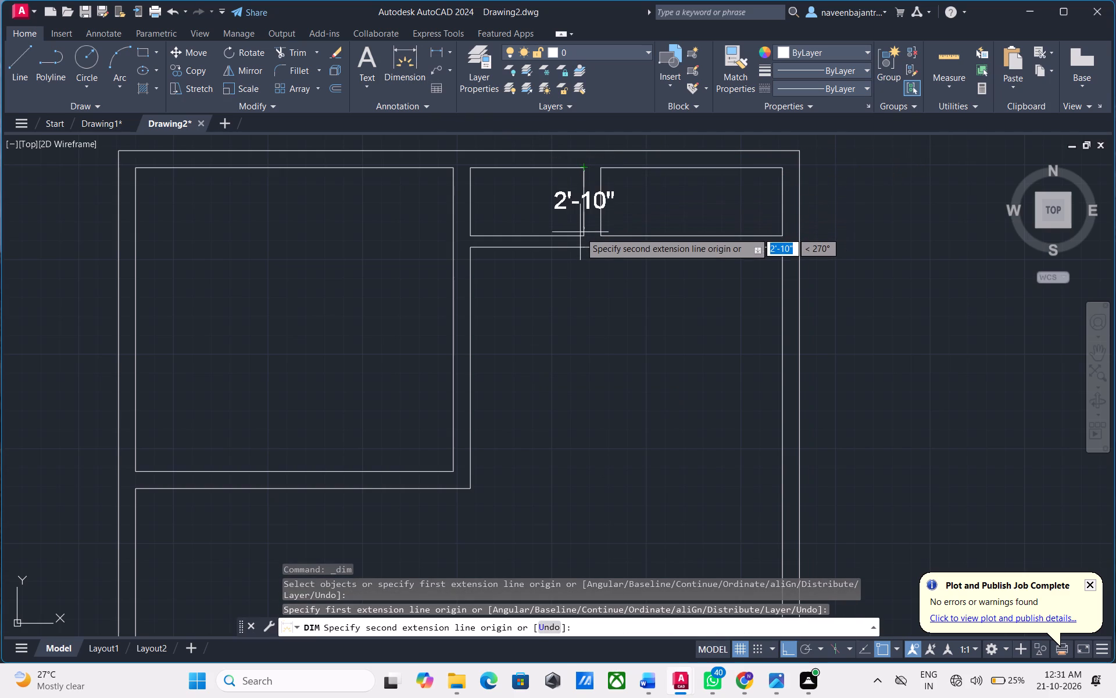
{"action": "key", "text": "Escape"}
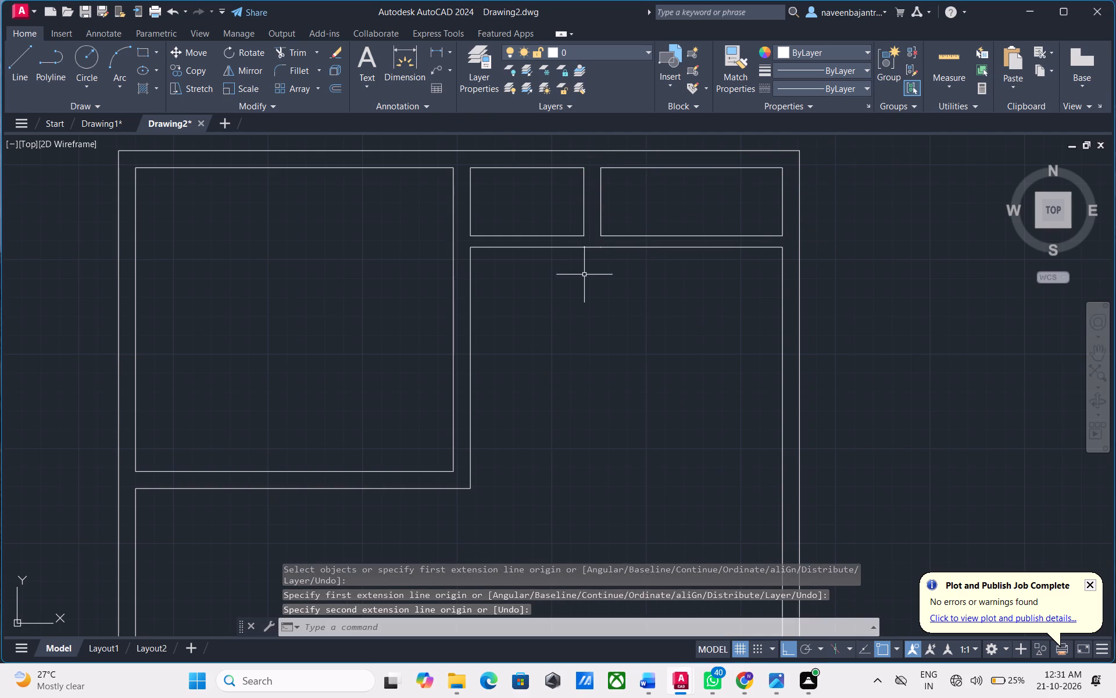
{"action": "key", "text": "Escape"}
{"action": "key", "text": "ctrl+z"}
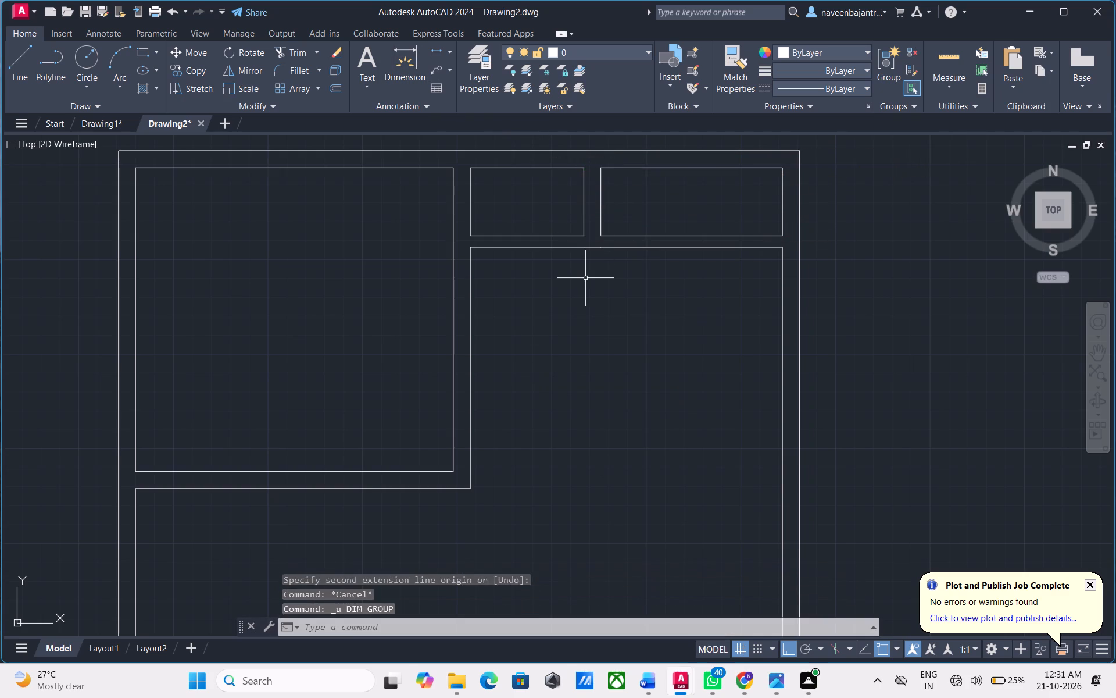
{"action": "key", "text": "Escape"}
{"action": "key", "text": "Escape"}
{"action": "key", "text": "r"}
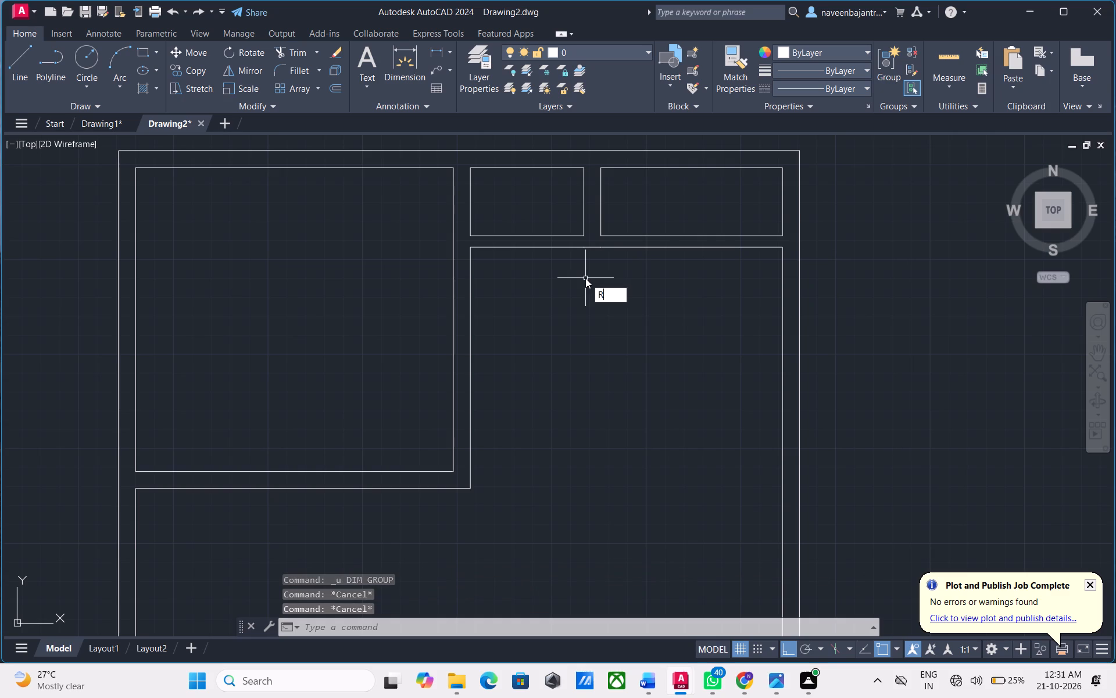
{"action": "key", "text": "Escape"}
Undo the earlier edits back to before the horizontal partition under the two small upper-right rooms was offset, keeping the vertical partition pair.
{"action": "key", "text": "ctrl+z"}
{"action": "key", "text": "ctrl+z"}
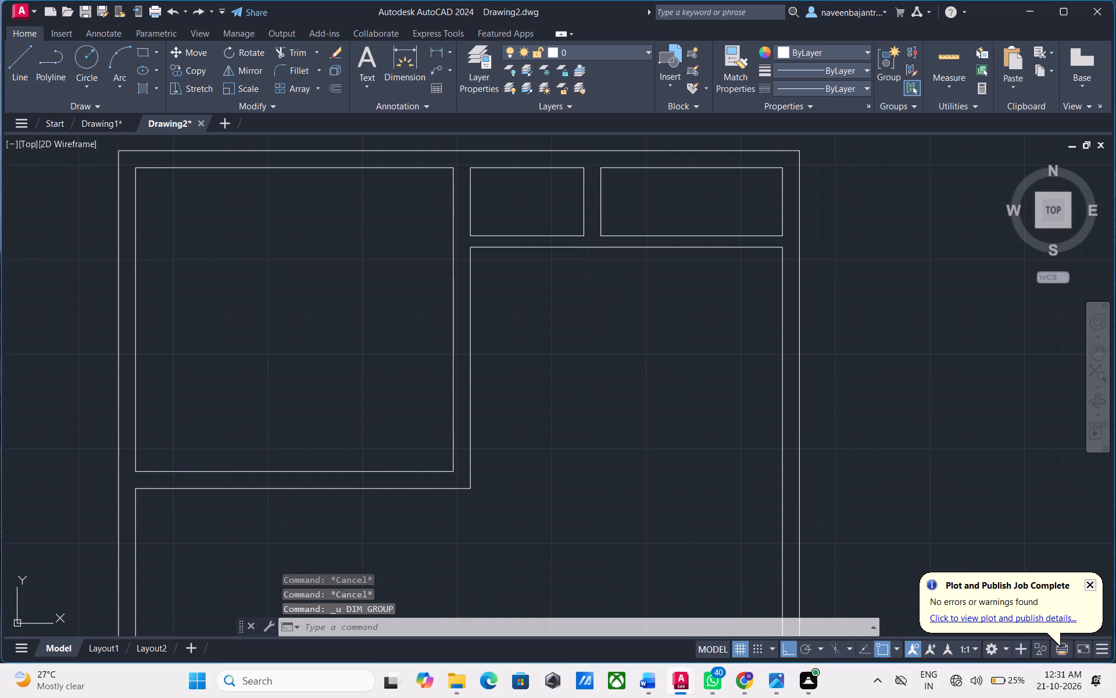
{"action": "key", "text": "ctrl+z"}
{"action": "key", "text": "ctrl+z"}
{"action": "key", "text": "ctrl+z"}
{"action": "key", "text": "ctrl+z"}
{"action": "key", "text": "ctrl+z"}
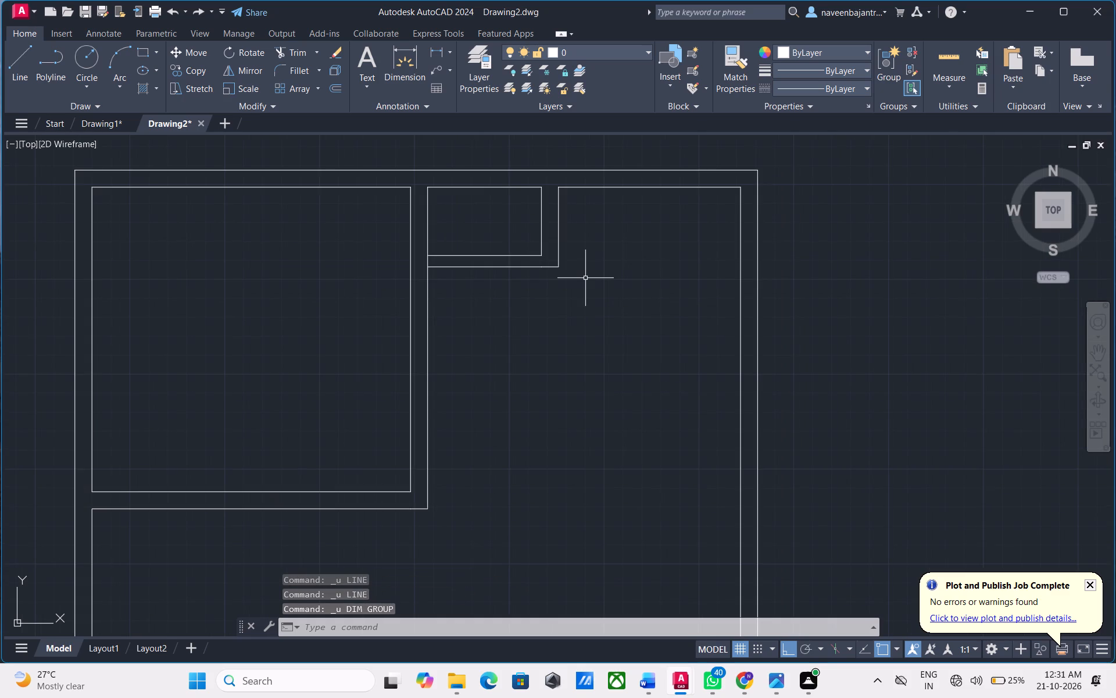
{"action": "key", "text": "ctrl+z"}
{"action": "key", "text": "ctrl+z"}
{"action": "key", "text": "ctrl+z"}
{"action": "key", "text": "ctrl+z"}
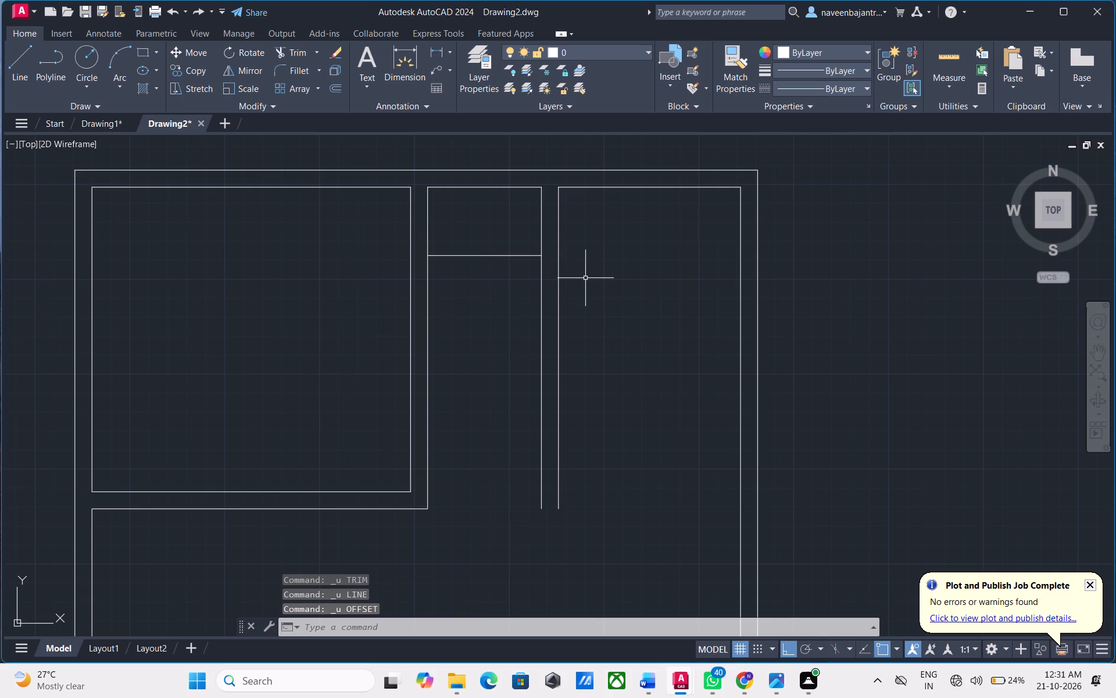
{"action": "key", "text": "ctrl+z"}
{"action": "key", "text": "Escape"}
{"action": "key", "text": "Escape"}
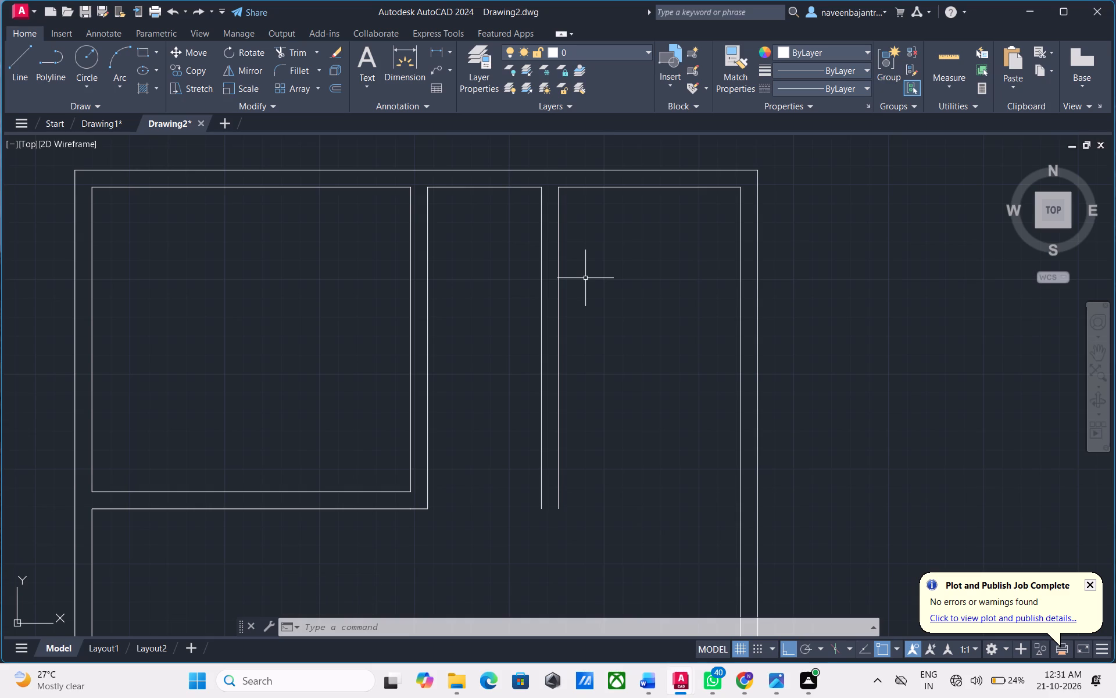
{"action": "key", "text": "Escape"}
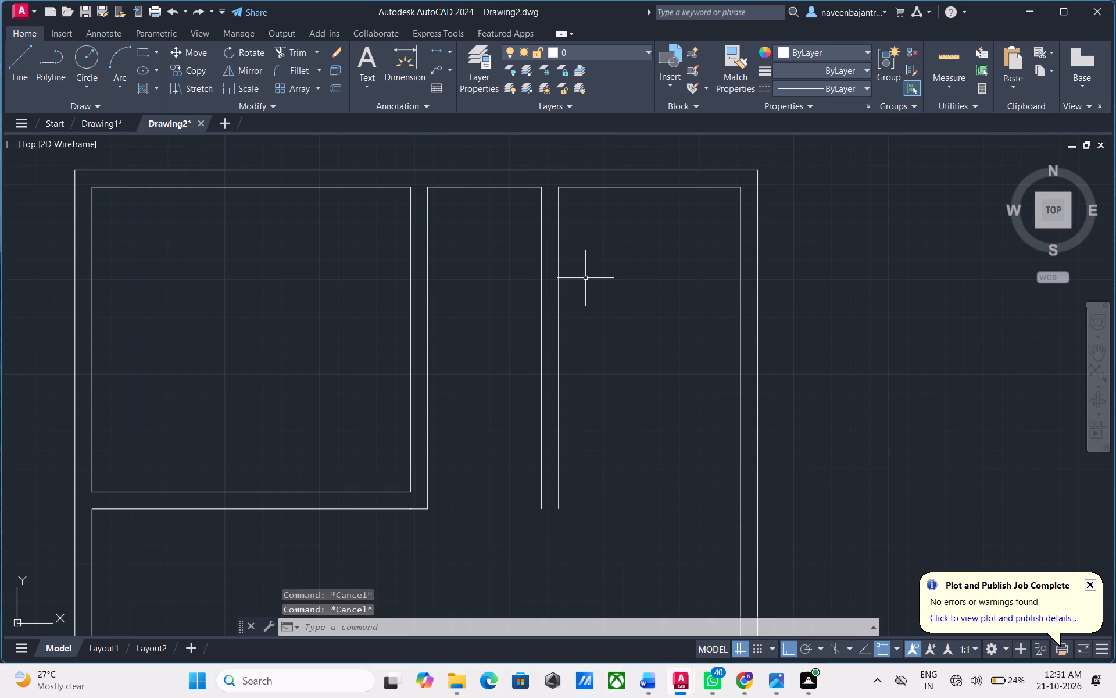
Offset the top inner wall line of the narrow upper-middle room 5' downward.
{"action": "type", "text": "O 5"}
{"action": "key", "text": "apostrophe"}
{"action": "key", "text": "Return"}
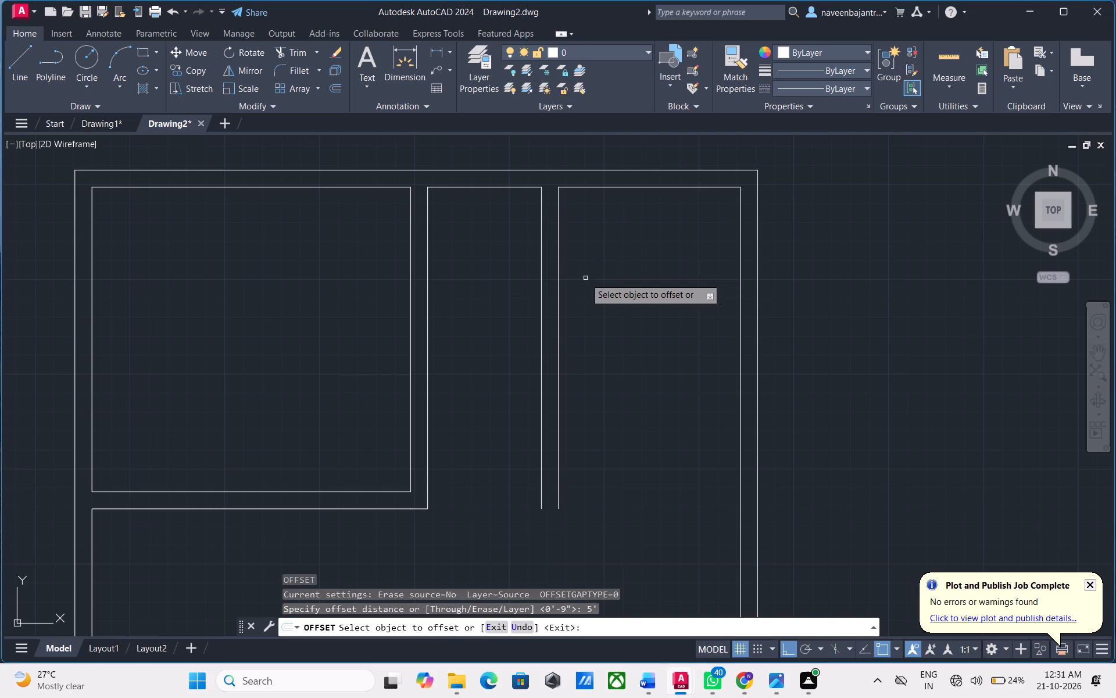
{"action": "left_click", "coordinate": [463, 188]}
{"action": "left_click", "coordinate": [477, 245]}
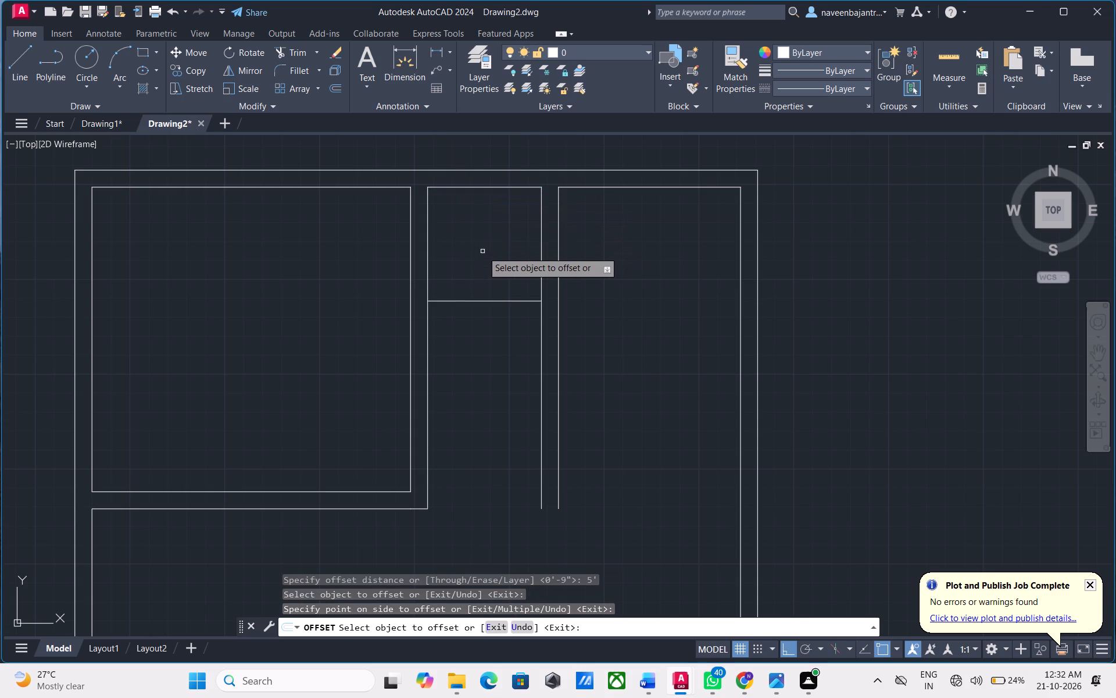
{"action": "key", "text": "Escape"}
Offset the new horizontal line in the upper-middle room 6" downward to form the partition thickness.
{"action": "type", "text": "O 6"}
{"action": "key", "text": "shift+quotedbl"}
{"action": "key", "text": "Return"}
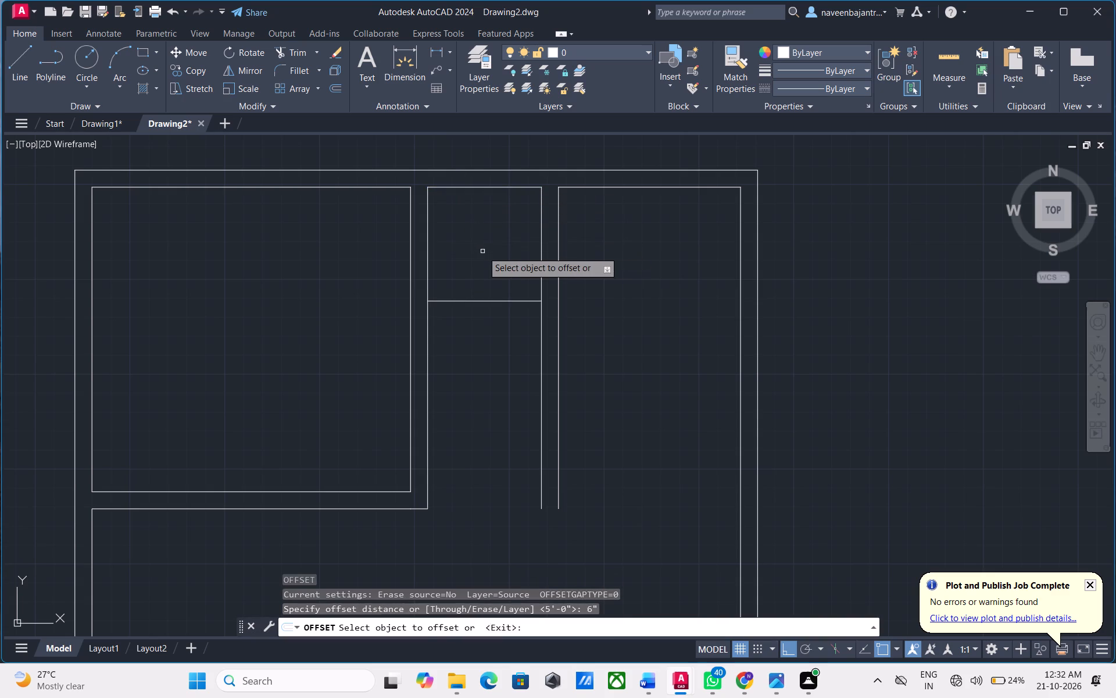
{"action": "left_click", "coordinate": [497, 302]}
{"action": "left_click", "coordinate": [494, 327]}
{"action": "key", "text": "Escape"}
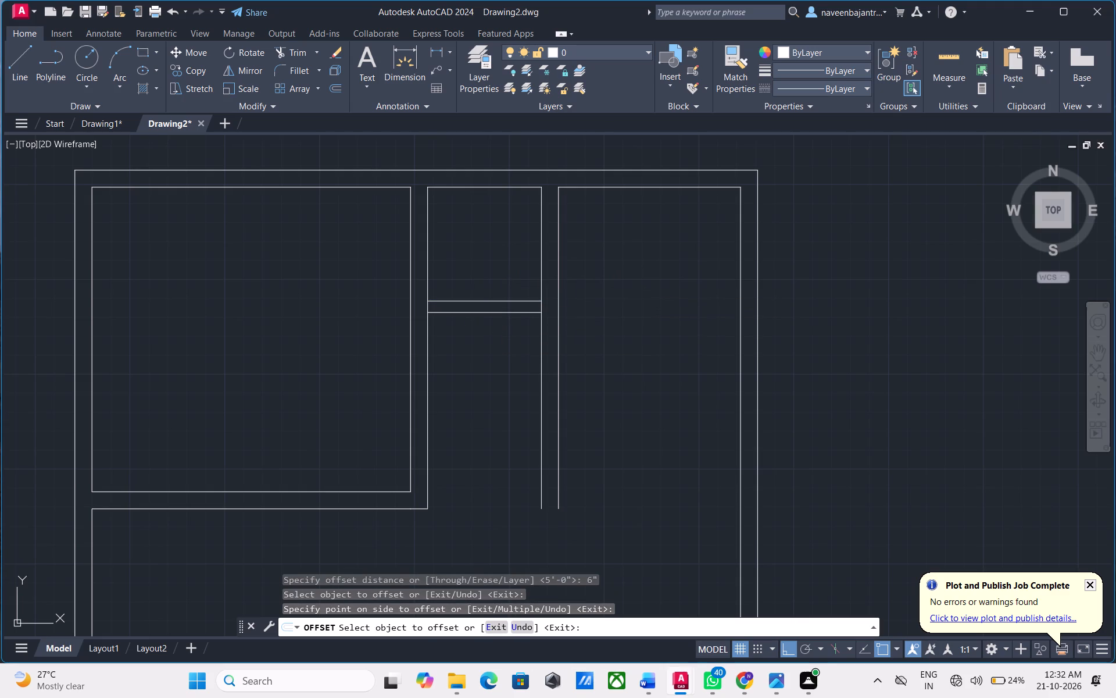
Offset the top inner wall line of the upper-right room 5' downward.
{"action": "type", "text": "O 5'"}
{"action": "key", "text": "Return"}
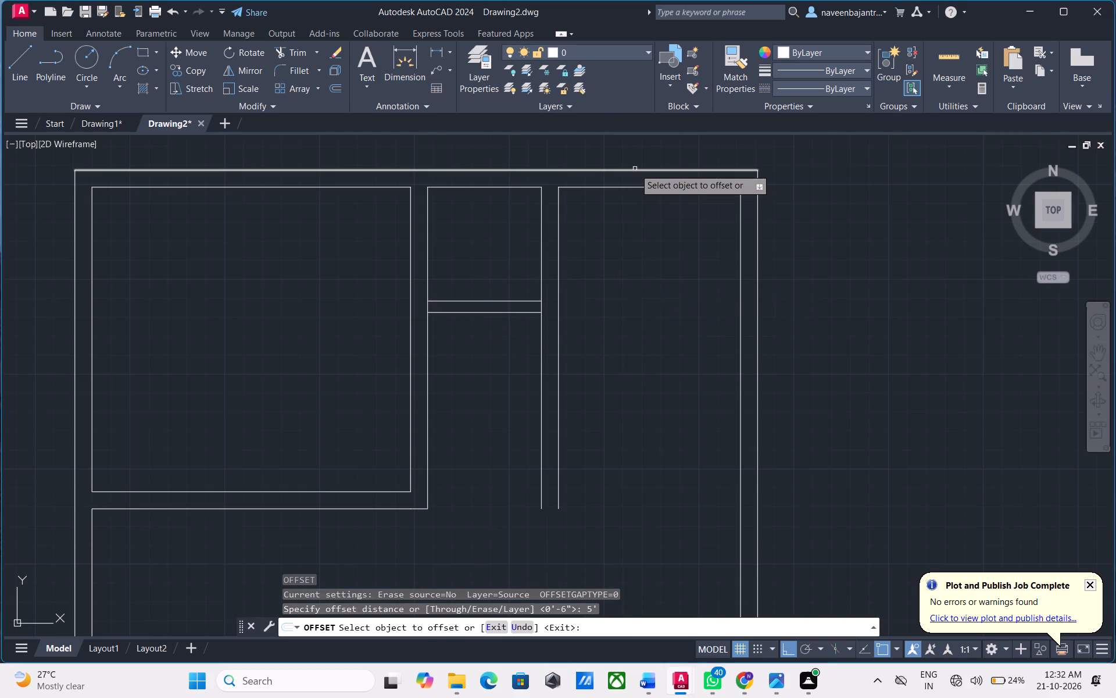
{"action": "left_click", "coordinate": [636, 186]}
{"action": "left_click", "coordinate": [634, 238]}
{"action": "key", "text": "Escape"}
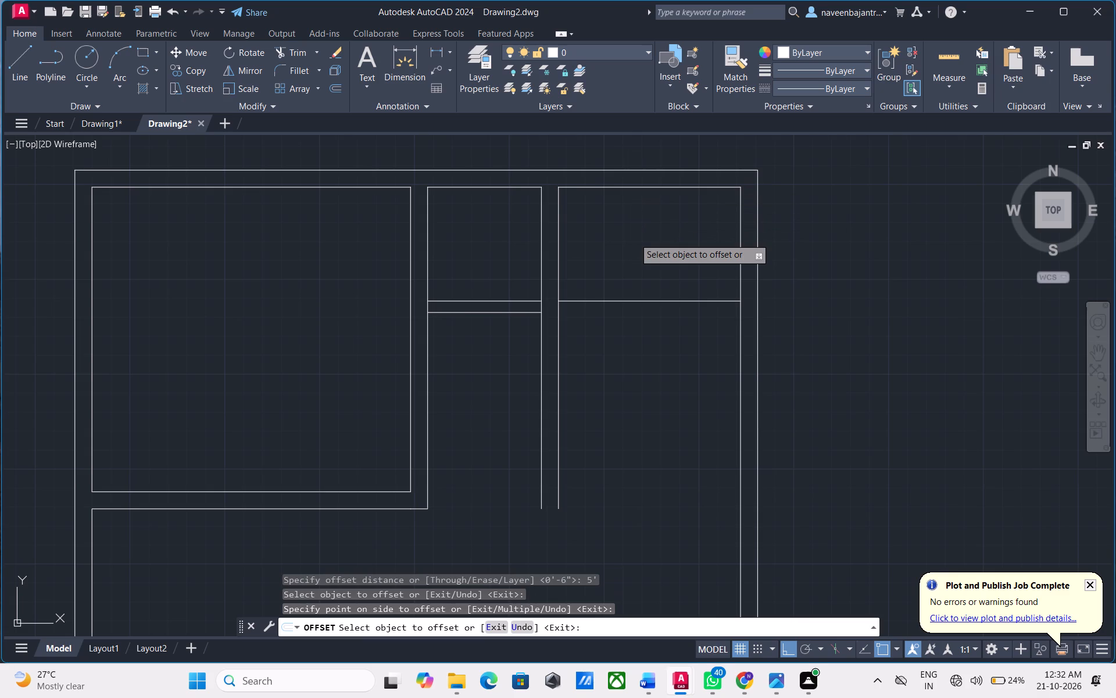
Offset the new horizontal line in the upper-right room 6" downward to form the partition thickness.
{"action": "type", "text": "O 6"}
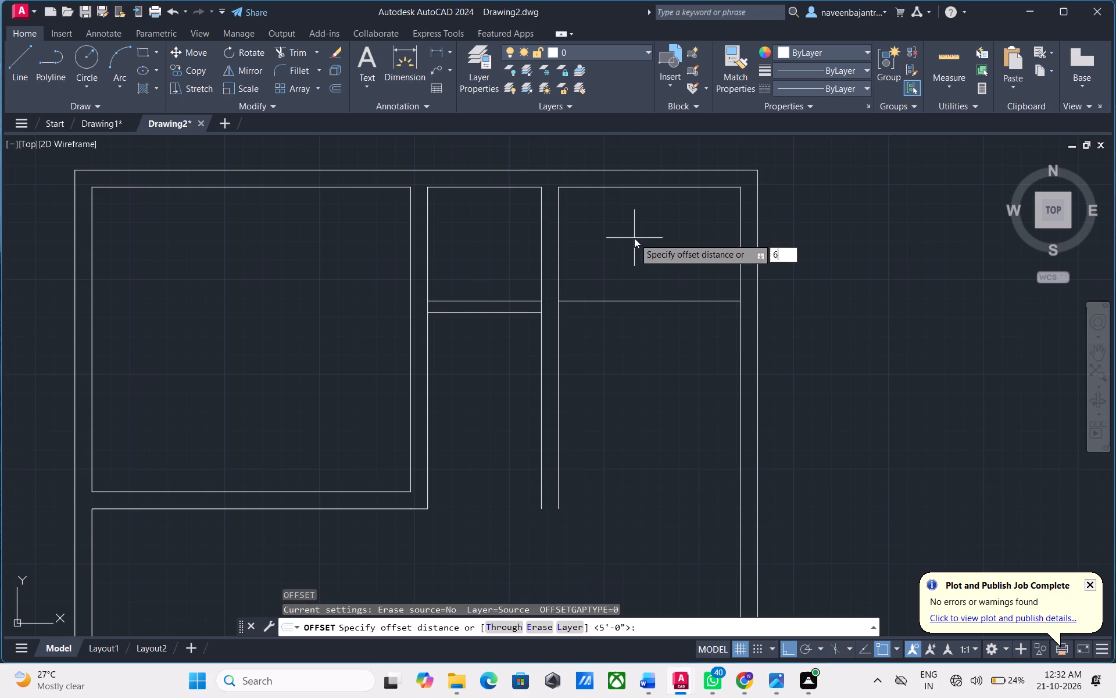
{"action": "key", "text": "shift+quotedbl"}
{"action": "key", "text": "Return"}
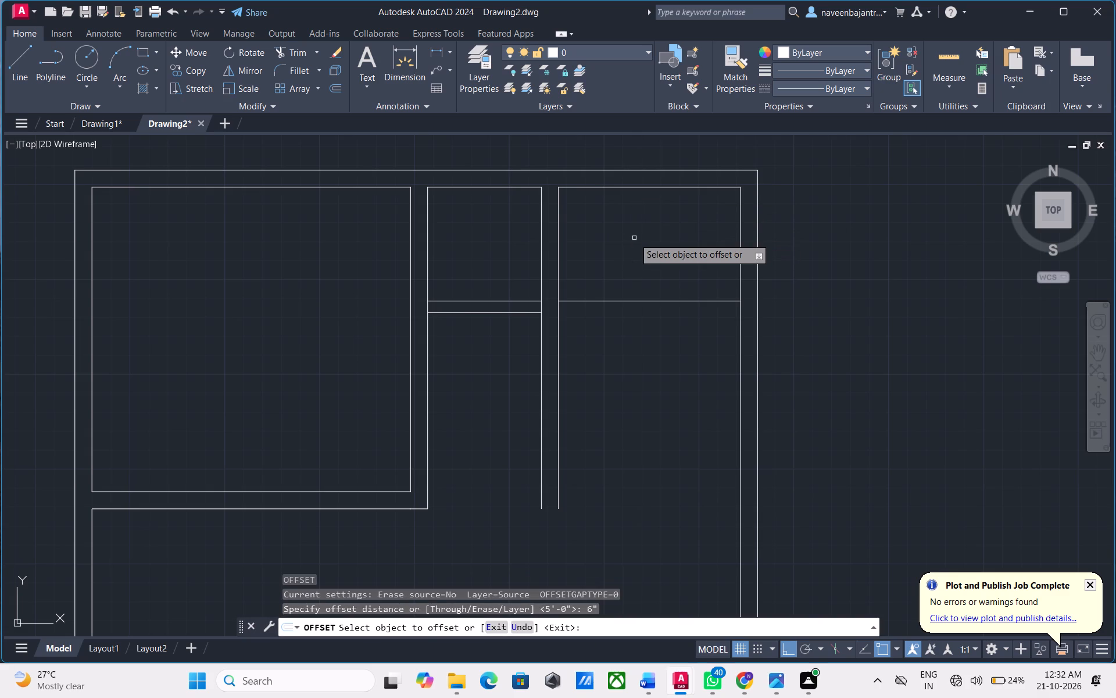
{"action": "left_click", "coordinate": [606, 300]}
{"action": "left_click", "coordinate": [608, 323]}
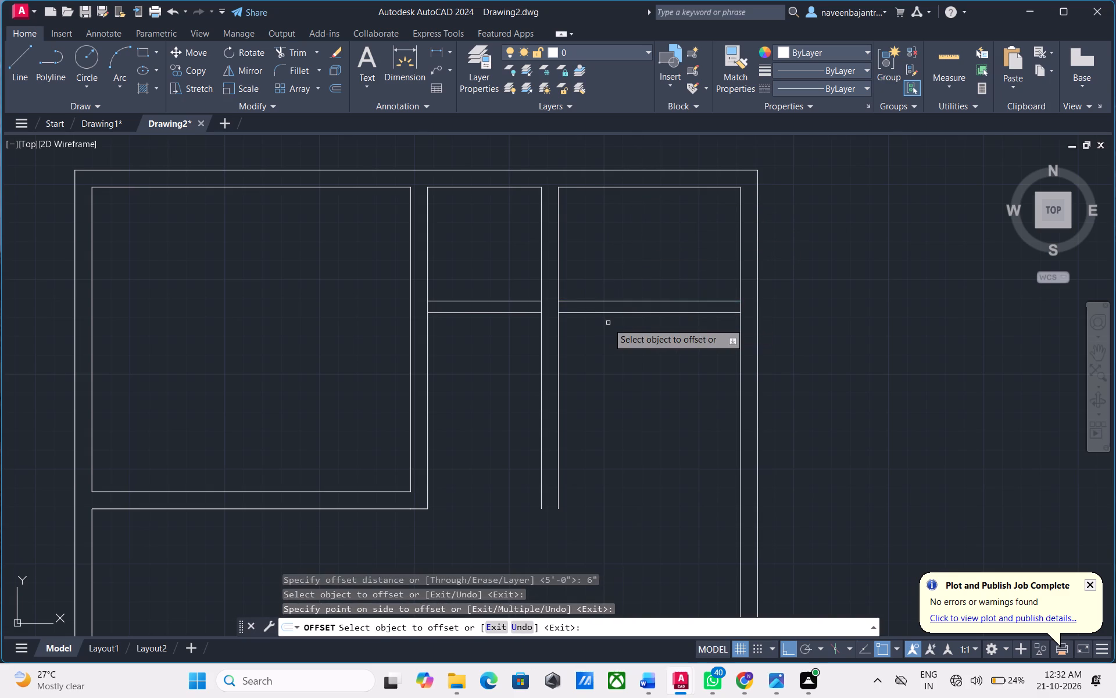
{"action": "key", "text": "Escape"}
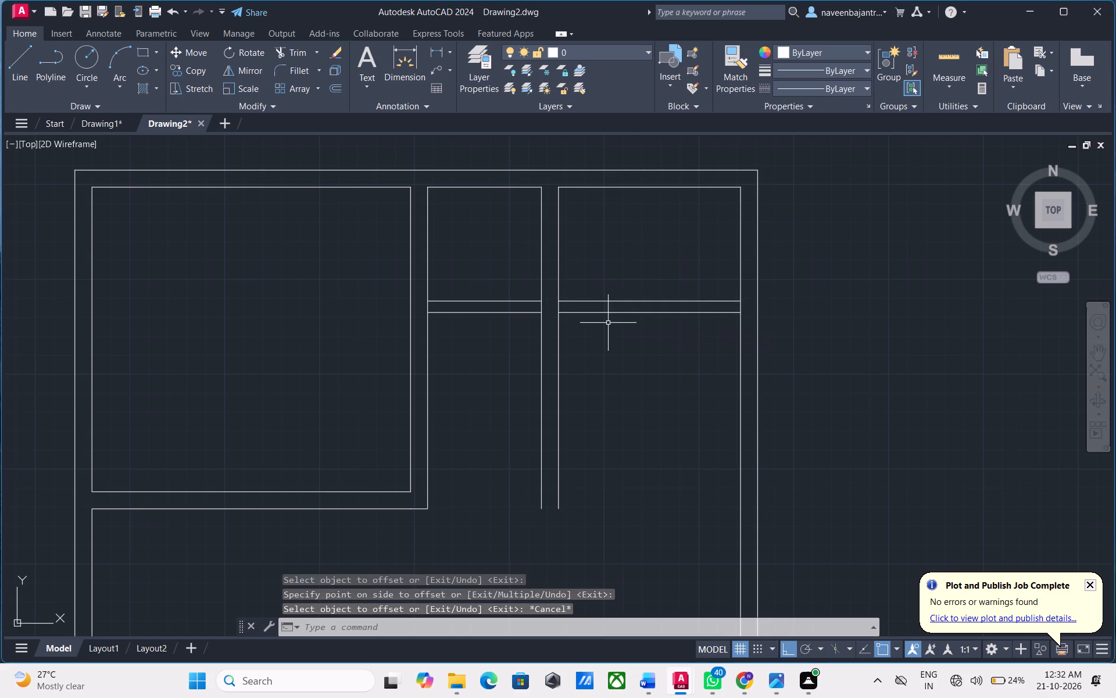
Draw a line across the vertical partition joining the lower lines of the two horizontal partitions.
{"action": "scroll", "coordinate": [608, 323], "scroll_direction": "up", "scroll_amount": 2}
{"action": "key", "text": "Escape"}
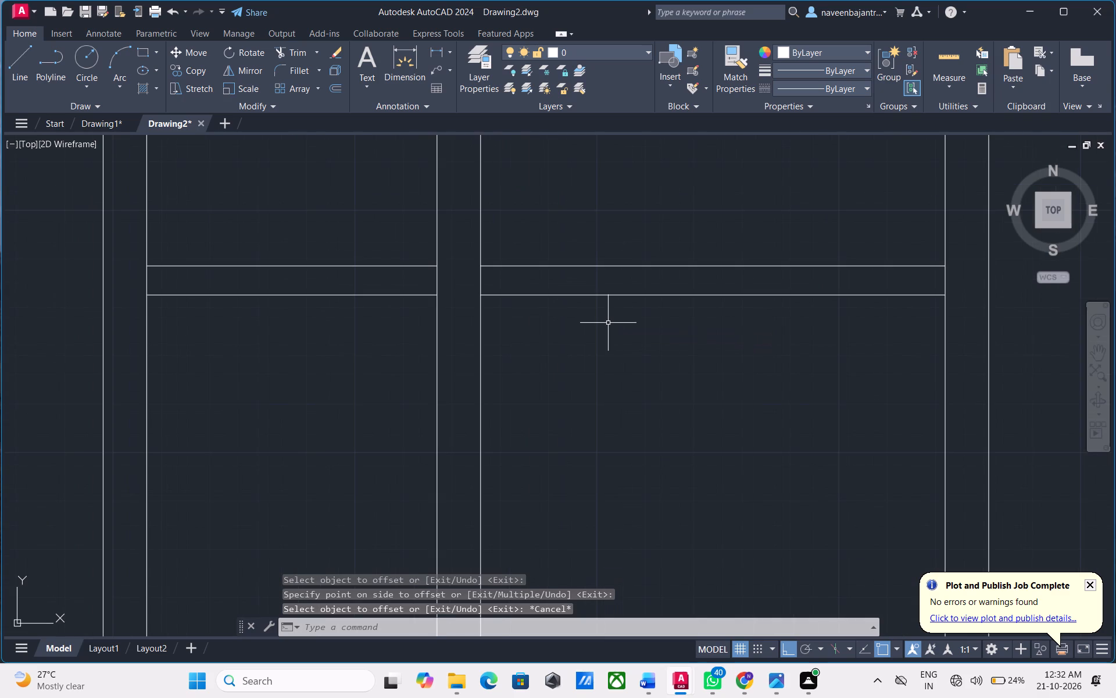
{"action": "key", "text": "t"}
{"action": "key", "text": "Escape"}
{"action": "type", "text": "L"}
{"action": "key", "text": "space"}
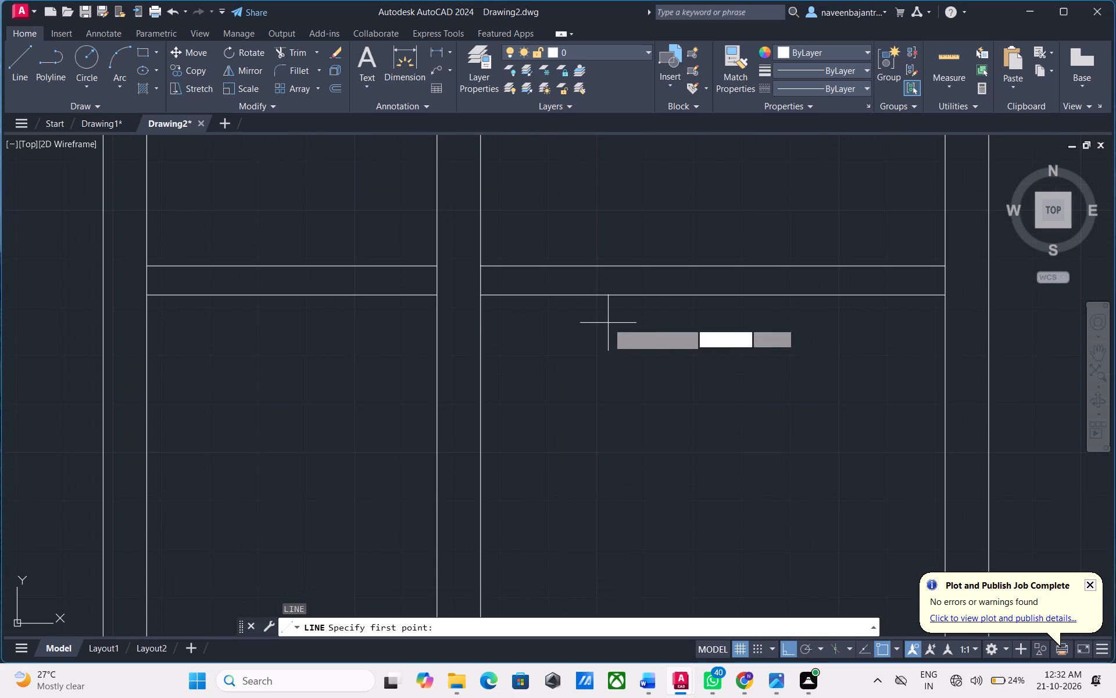
{"action": "left_click", "coordinate": [435, 293]}
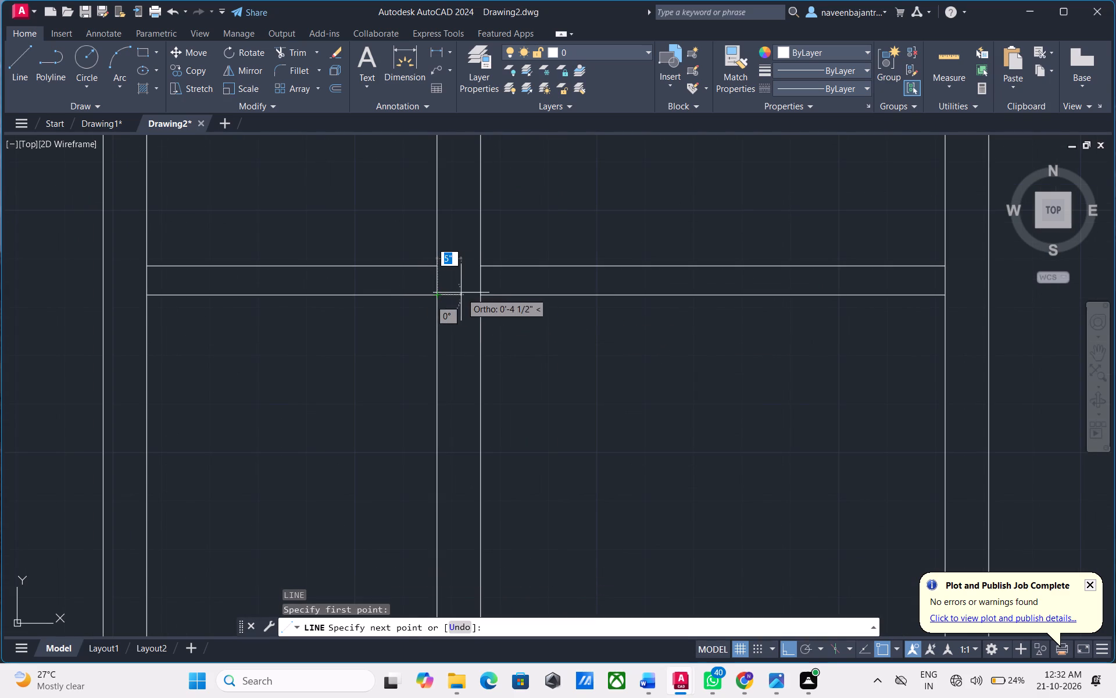
{"action": "left_click", "coordinate": [477, 293]}
{"action": "key", "text": "Escape"}
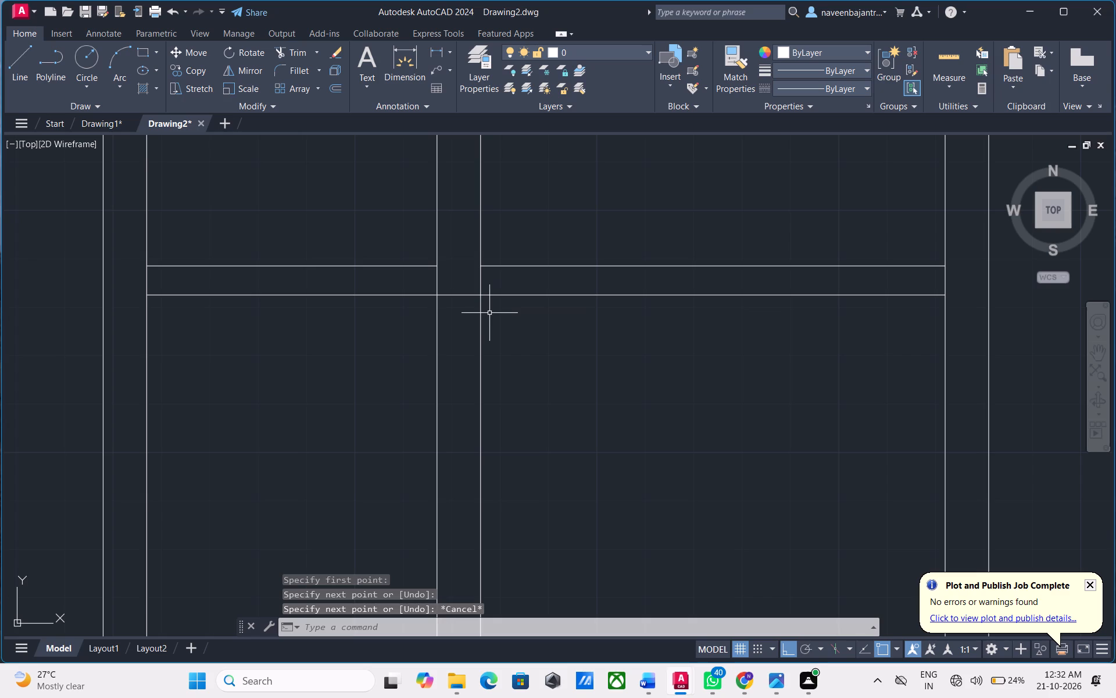
Trim the vertical partition lines within and below the horizontal partition, and the right inner wall segment between the partition's two lines.
{"action": "type", "text": "TR"}
{"action": "key", "text": "space"}
{"action": "left_click", "coordinate": [435, 283]}
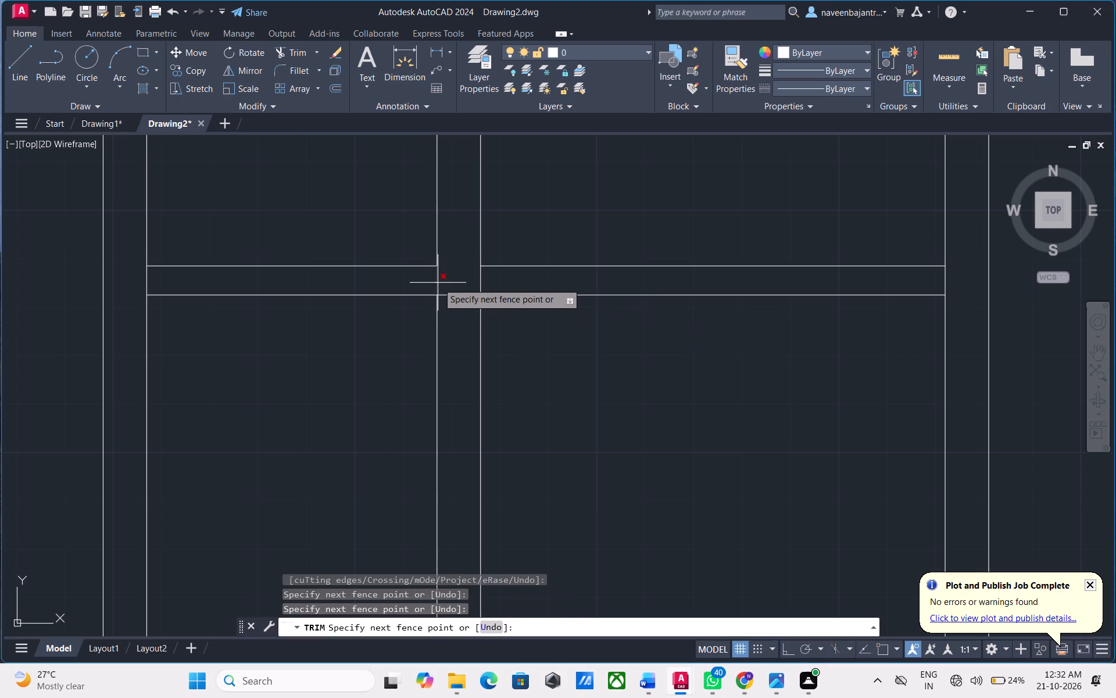
{"action": "left_click", "coordinate": [438, 283]}
{"action": "left_click", "coordinate": [479, 283]}
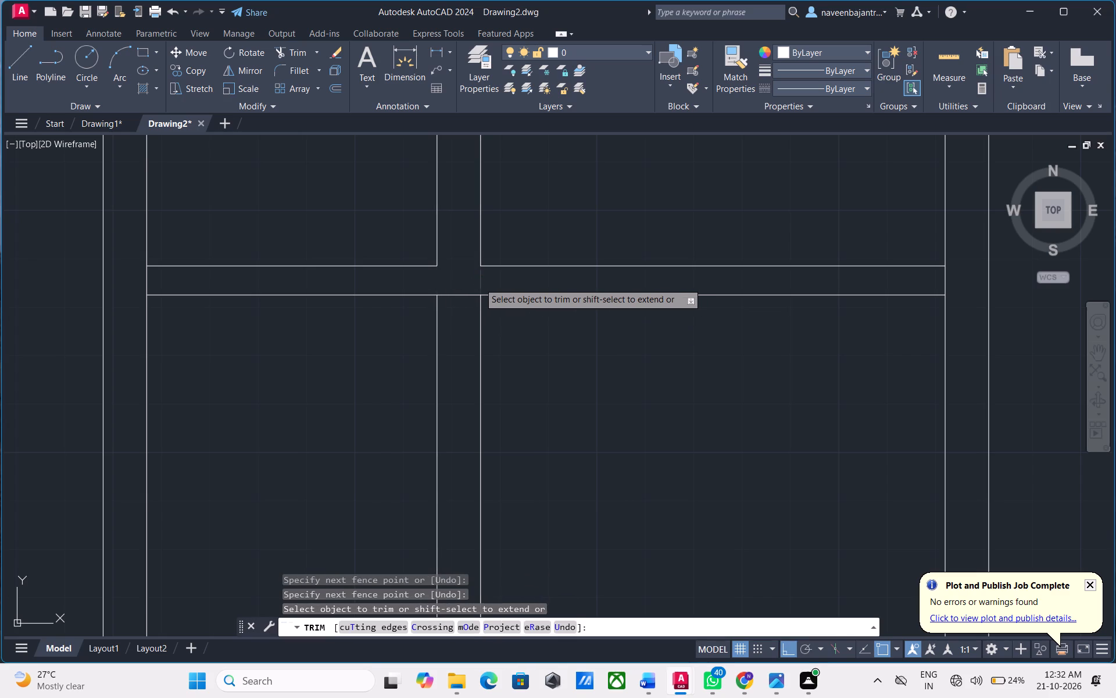
{"action": "left_click", "coordinate": [481, 333]}
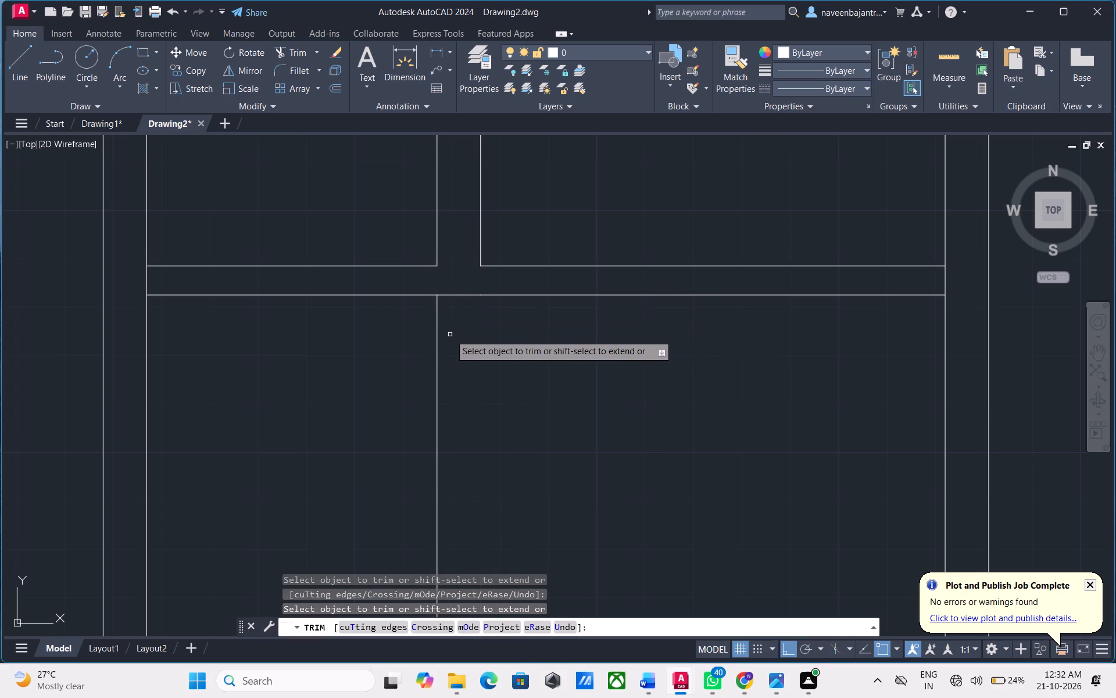
{"action": "left_click", "coordinate": [437, 341]}
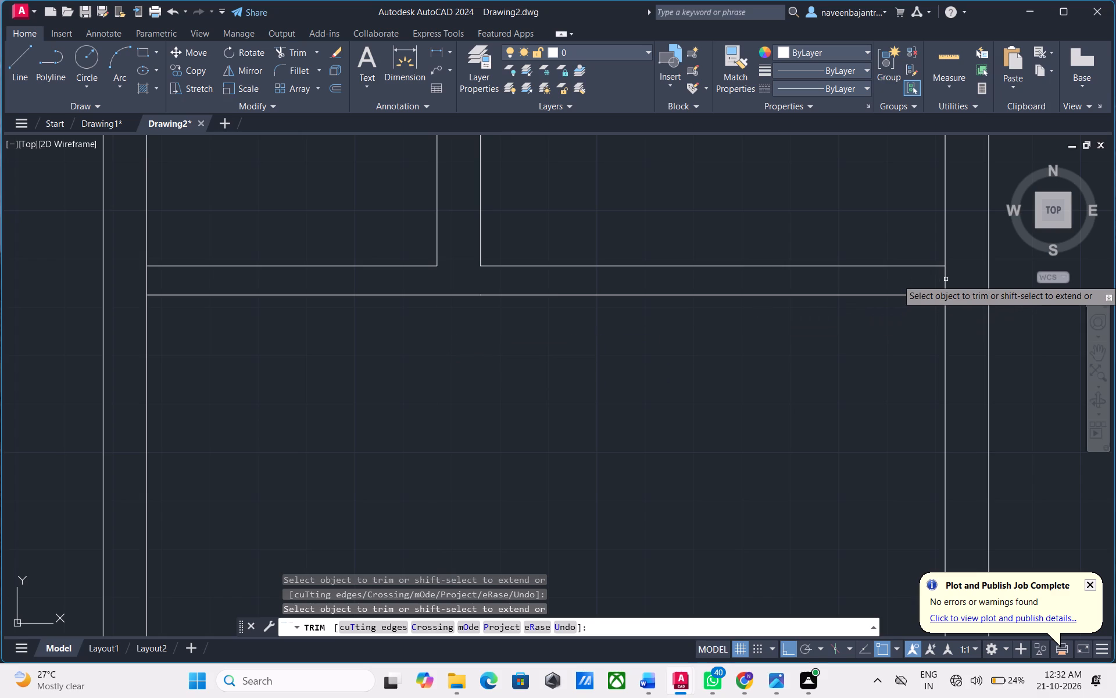
{"action": "left_click", "coordinate": [946, 279]}
{"action": "scroll", "coordinate": [946, 279], "scroll_direction": "down", "scroll_amount": 3}
{"action": "middle_click_drag", "start_coordinate": [924, 317], "coordinate": [794, 316]}
{"action": "middle_click_drag", "start_coordinate": [794, 316], "coordinate": [732, 311]}
{"action": "middle_click_drag", "start_coordinate": [707, 319], "coordinate": [676, 293]}
{"action": "key", "text": "Escape"}
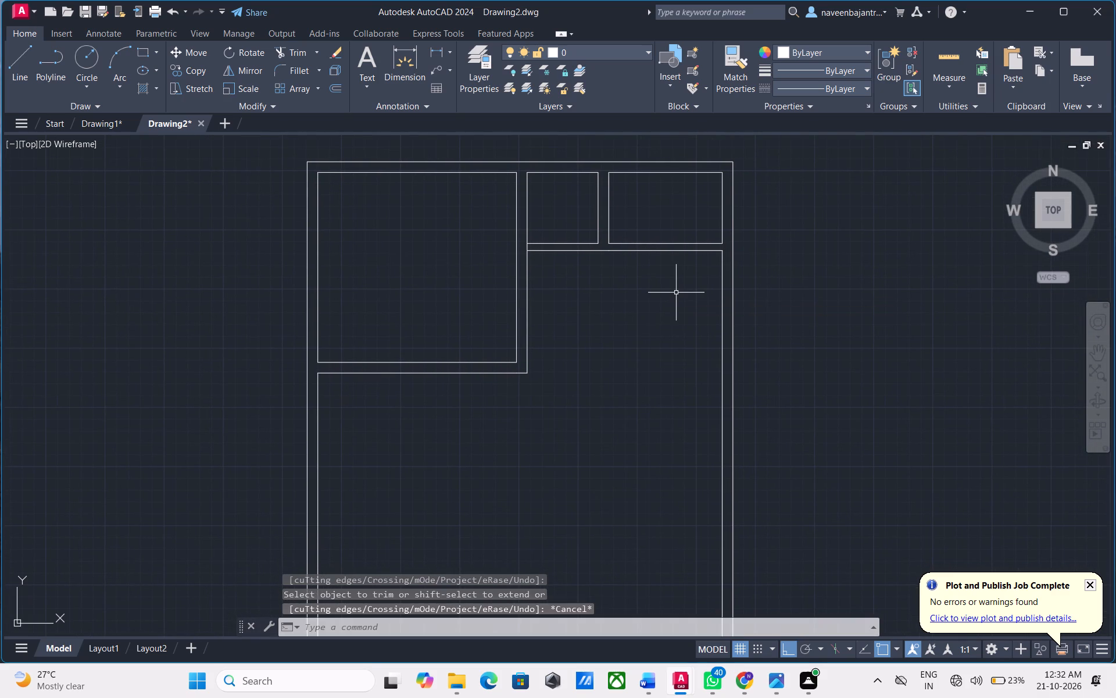
{"action": "key", "text": "Escape"}
{"action": "key", "text": "Escape"}
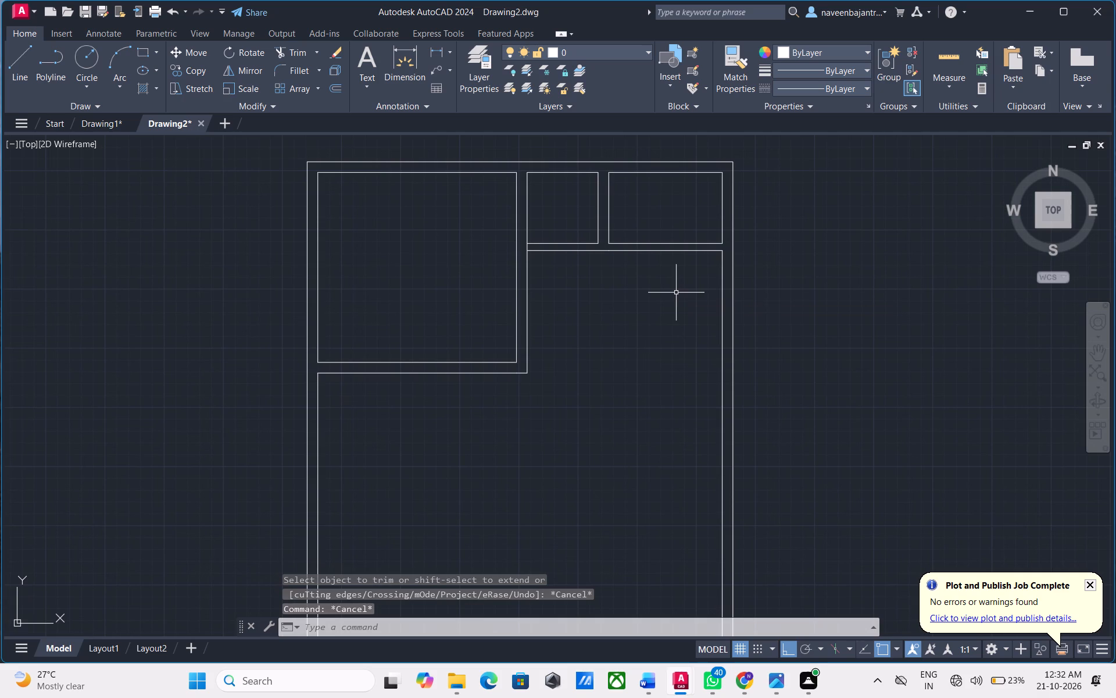
Offset both lower line segments of the 6" horizontal partition 10' downward.
{"action": "type", "text": "O"}
{"action": "key", "text": "space"}
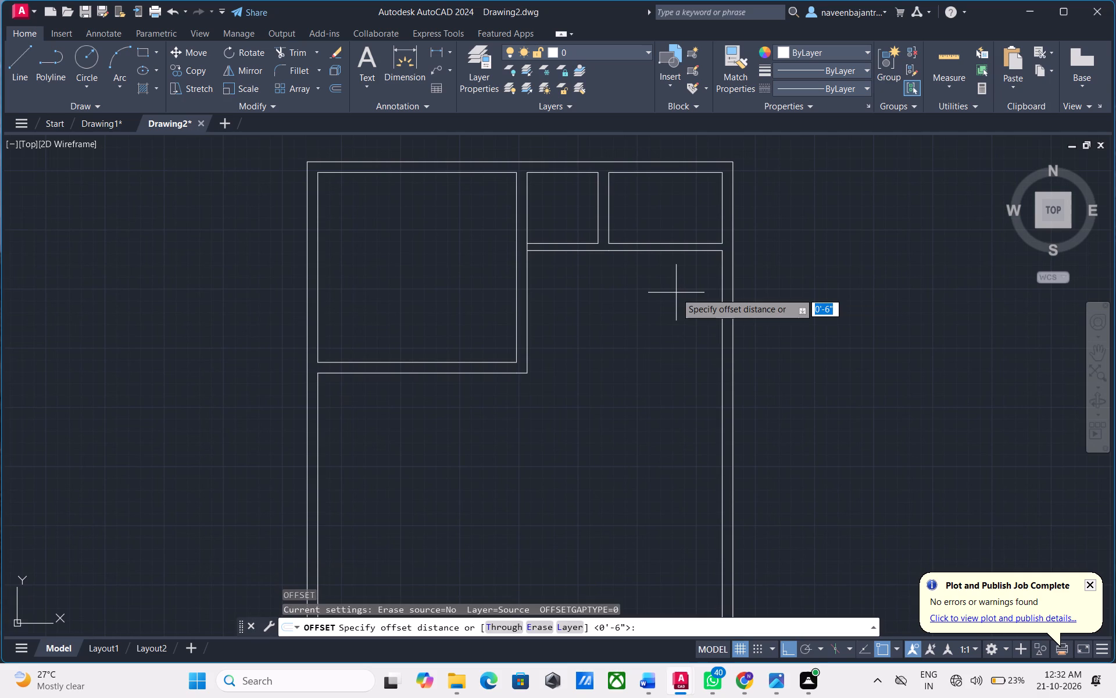
{"action": "type", "text": "10'"}
{"action": "key", "text": "Return"}
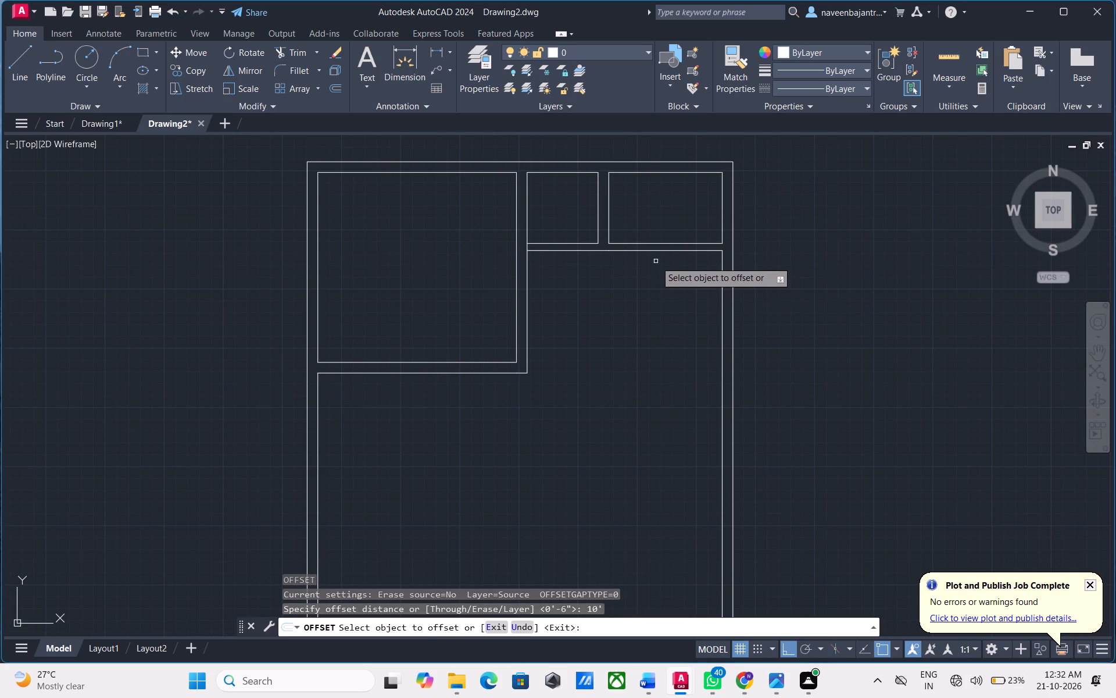
{"action": "left_click", "coordinate": [655, 250]}
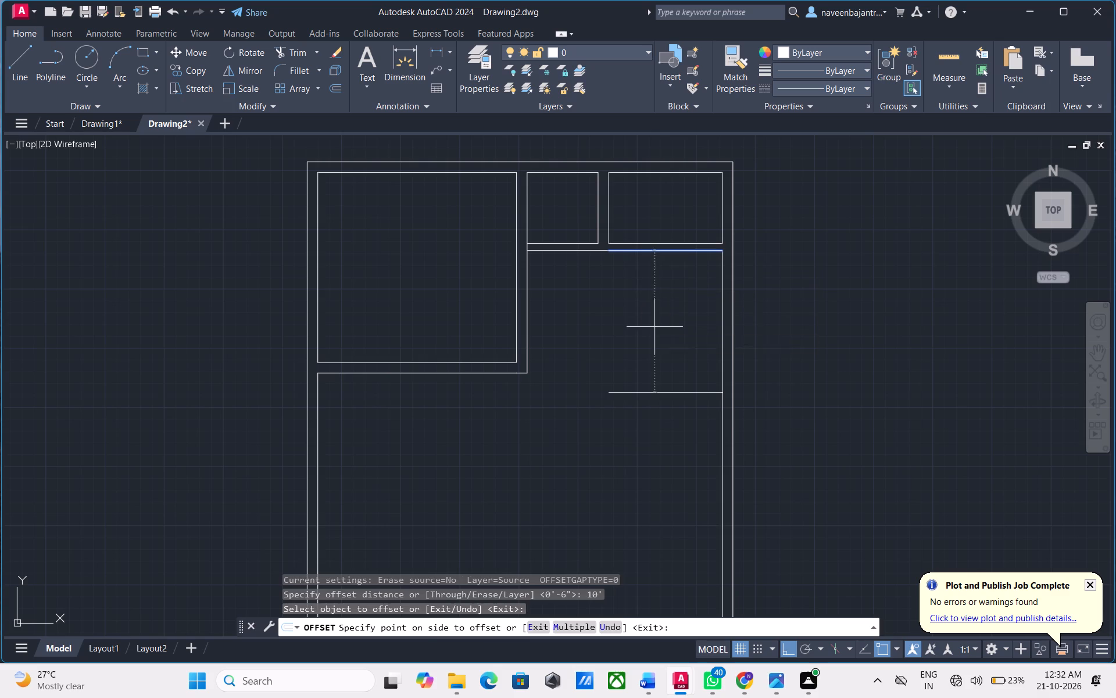
{"action": "left_click", "coordinate": [654, 327]}
{"action": "left_click", "coordinate": [560, 250]}
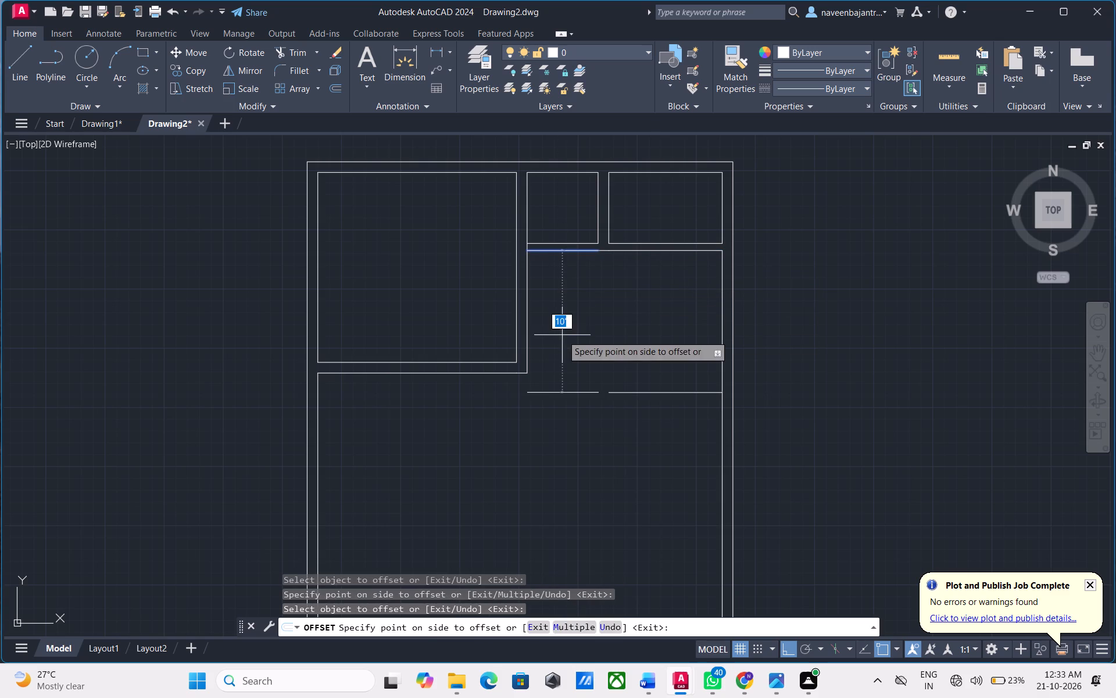
{"action": "left_click", "coordinate": [562, 335]}
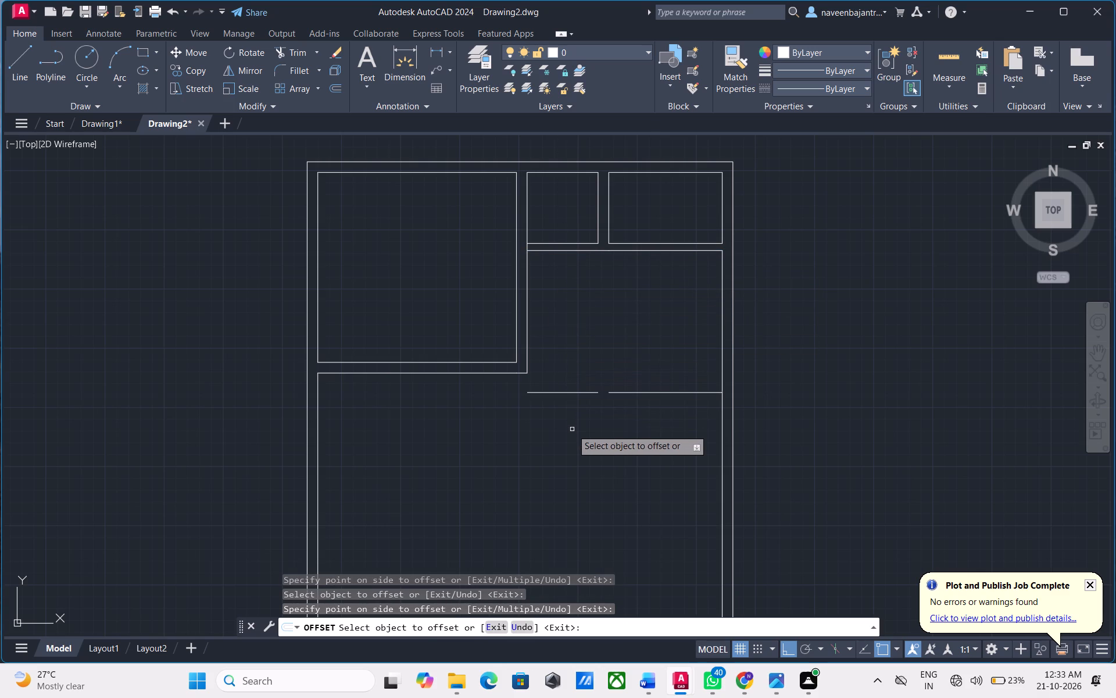
{"action": "key", "text": "Escape"}
{"action": "key", "text": "Escape"}
Extend the left segment of the new offset line across the gap to the right inner wall line.
{"action": "scroll", "coordinate": [572, 429], "scroll_direction": "up", "scroll_amount": 1}
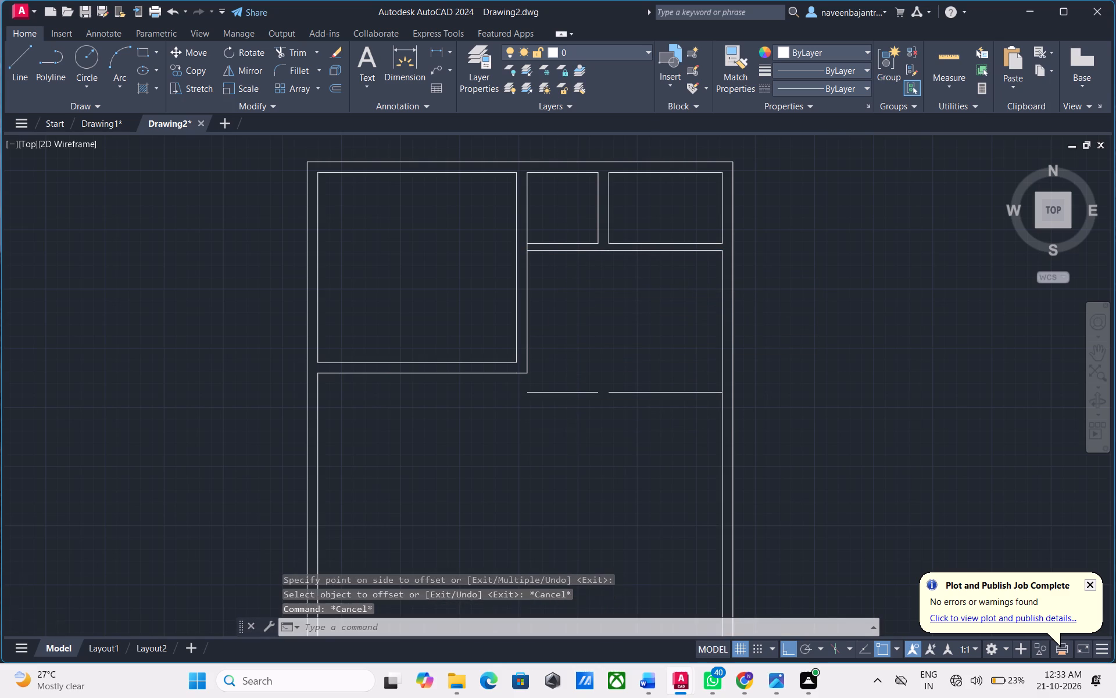
{"action": "scroll", "coordinate": [572, 429], "scroll_direction": "up", "scroll_amount": 1}
{"action": "key", "text": "Escape"}
{"action": "type", "text": "EX"}
{"action": "key", "text": "space"}
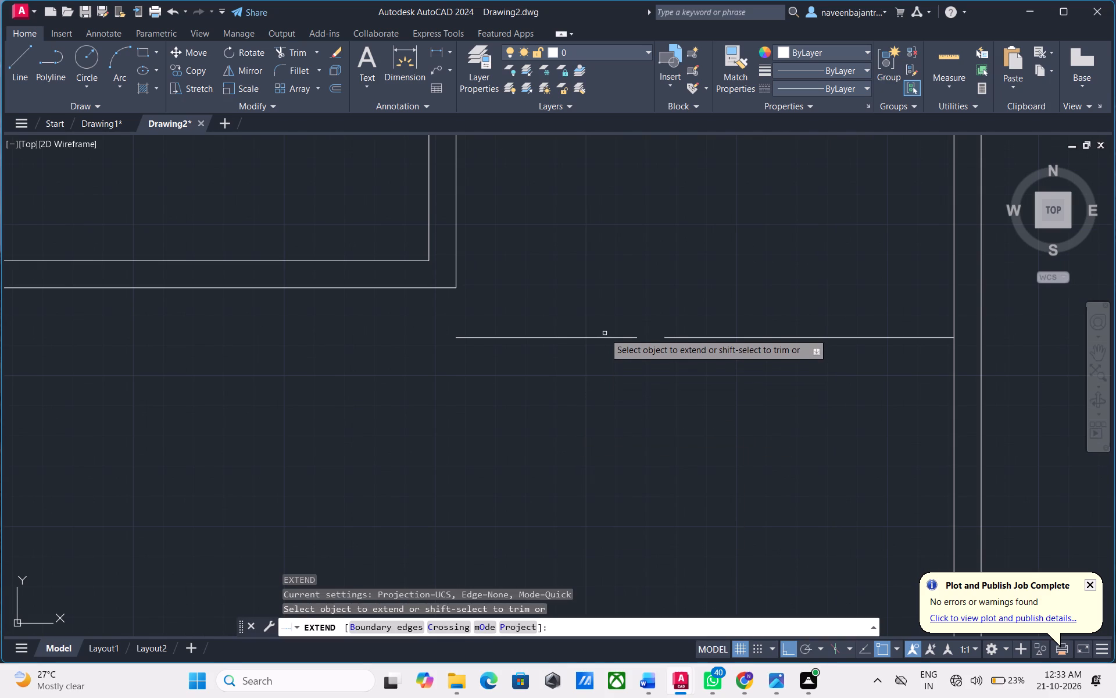
{"action": "left_click", "coordinate": [603, 338]}
{"action": "key", "text": "Escape"}
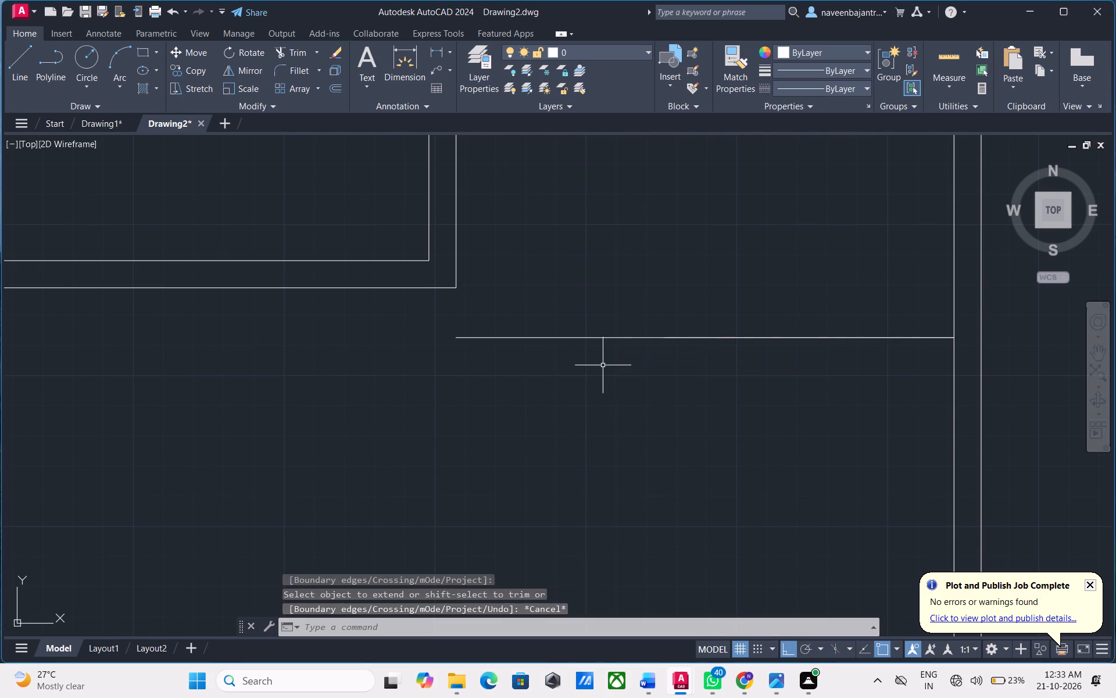
Offset the extended horizontal line 9" downward to form the partition thickness.
{"action": "type", "text": "O 9"}
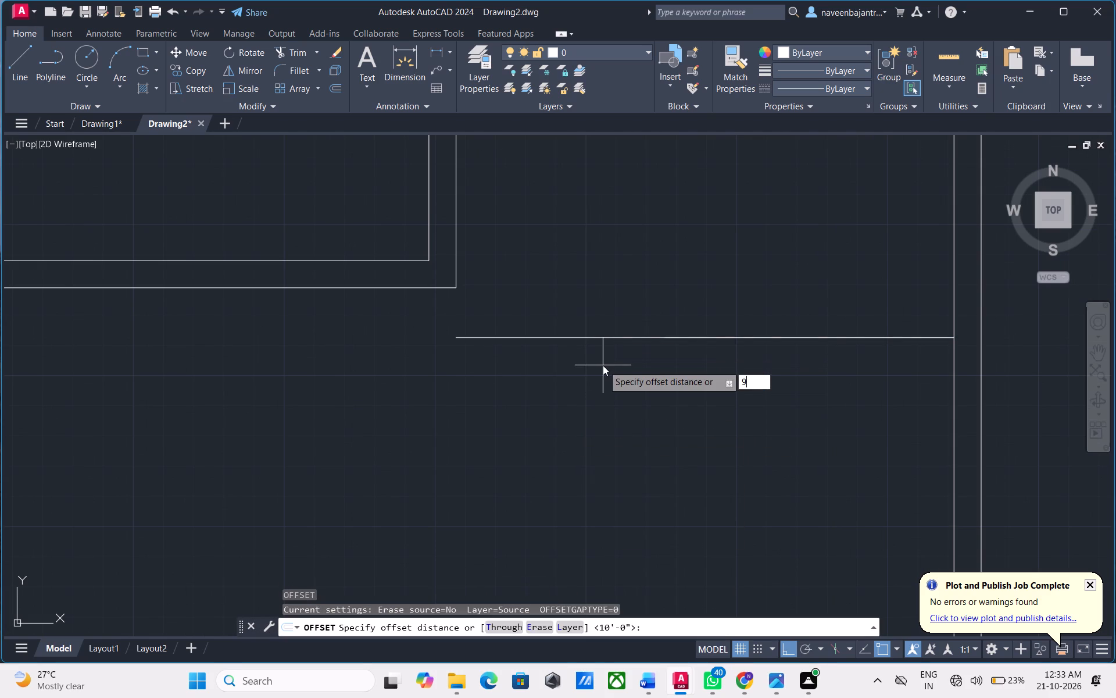
{"action": "key", "text": "shift+quotedbl"}
{"action": "key", "text": "Return"}
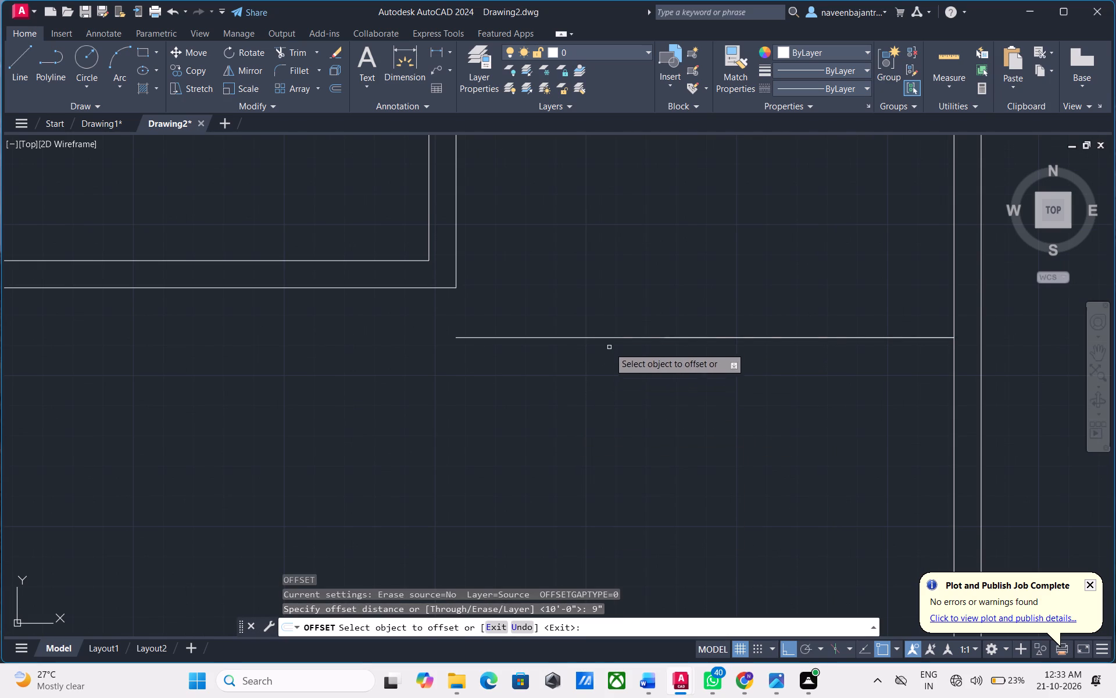
{"action": "left_click", "coordinate": [617, 338]}
{"action": "left_click", "coordinate": [617, 388]}
{"action": "key", "text": "Escape"}
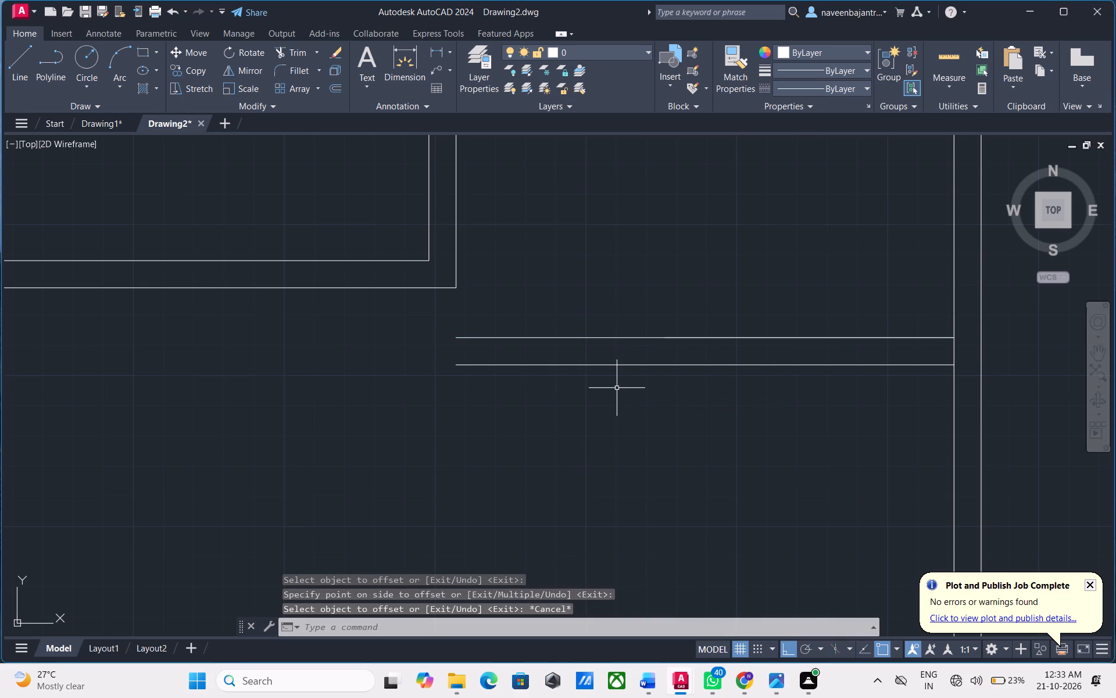
Draw two vertical lines continuing the central partition's faces down from the large upper-left room's corner to the new horizontal partition.
{"action": "type", "text": "L"}
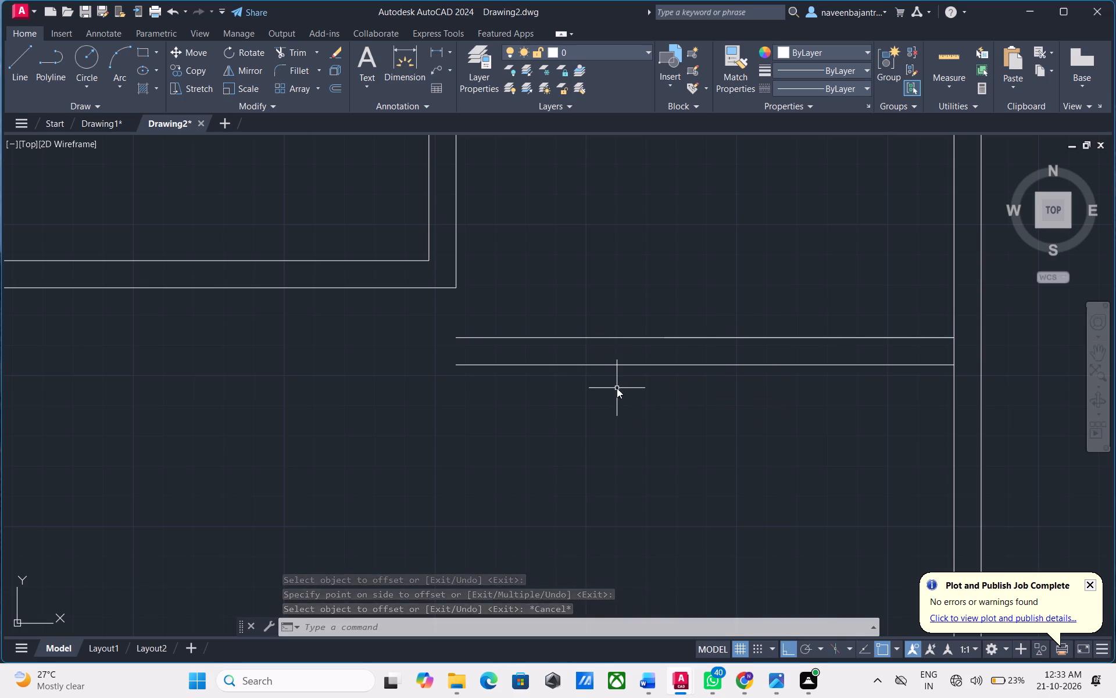
{"action": "key", "text": "space"}
{"action": "left_click", "coordinate": [428, 263]}
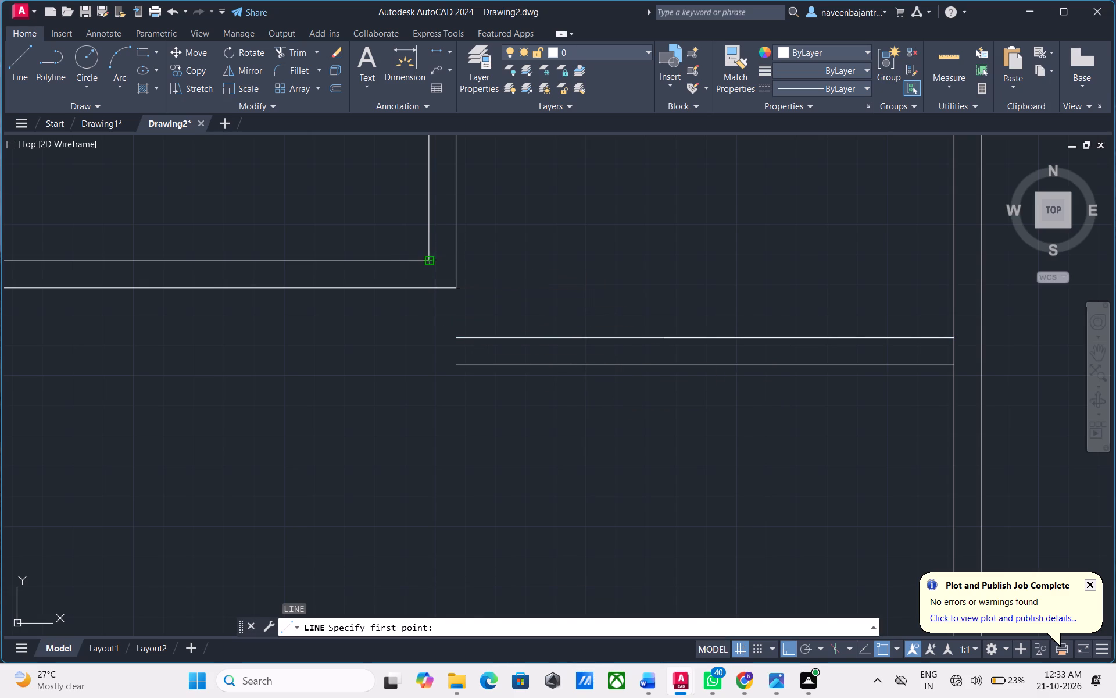
{"action": "left_click", "coordinate": [429, 381]}
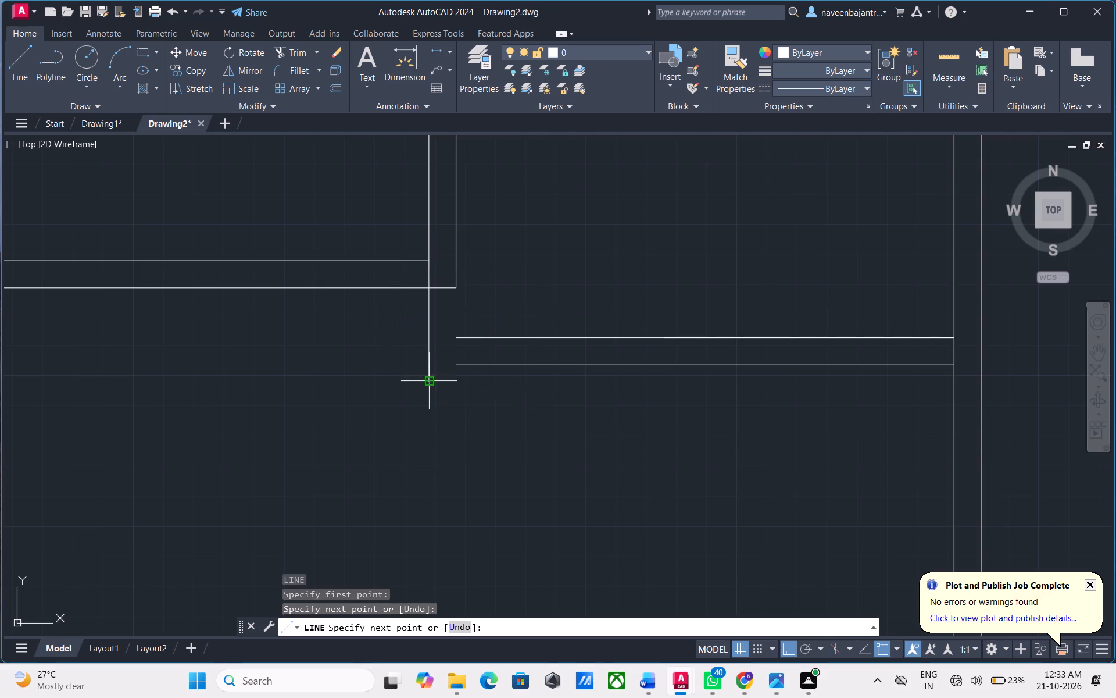
{"action": "key", "text": "Escape"}
{"action": "type", "text": "L"}
{"action": "key", "text": "space"}
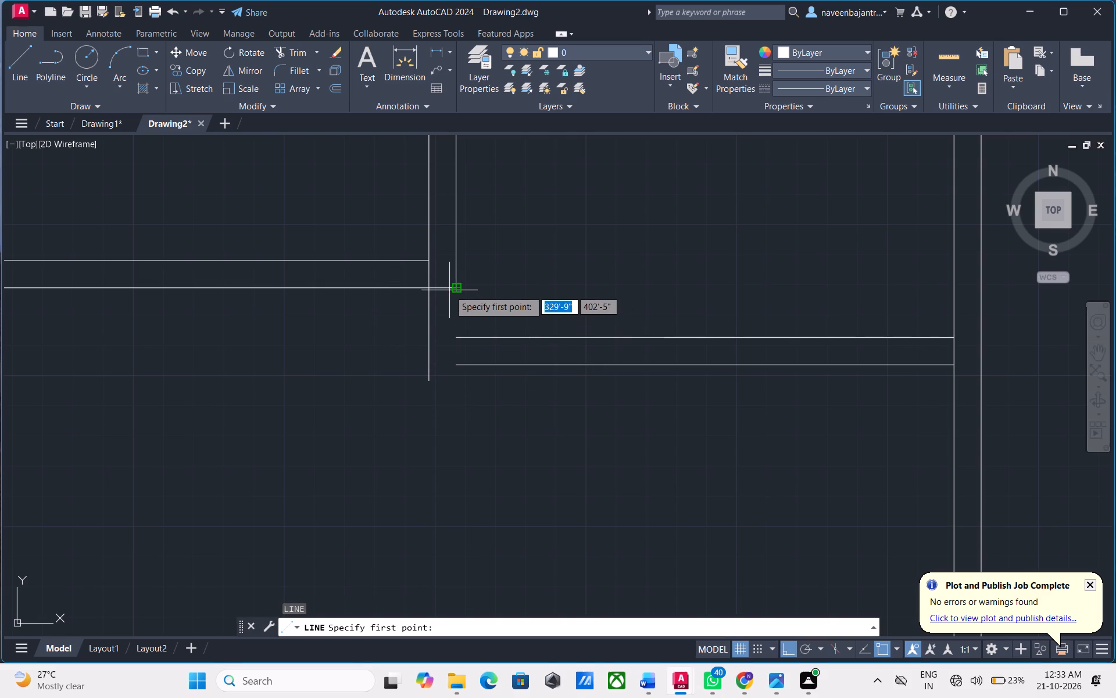
{"action": "left_click", "coordinate": [455, 287]}
{"action": "left_click", "coordinate": [454, 340]}
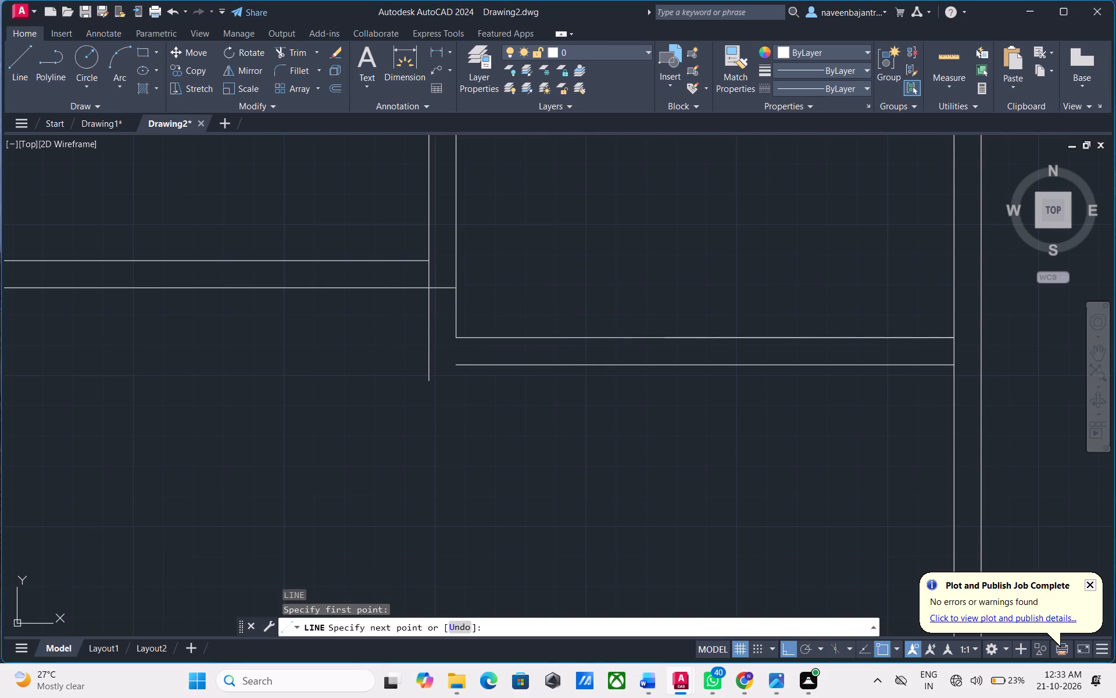
{"action": "key", "text": "Escape"}
Draw a short horizontal line from the left end of the new partition's lower line past the left vertical partition line.
{"action": "type", "text": "L"}
{"action": "key", "text": "space"}
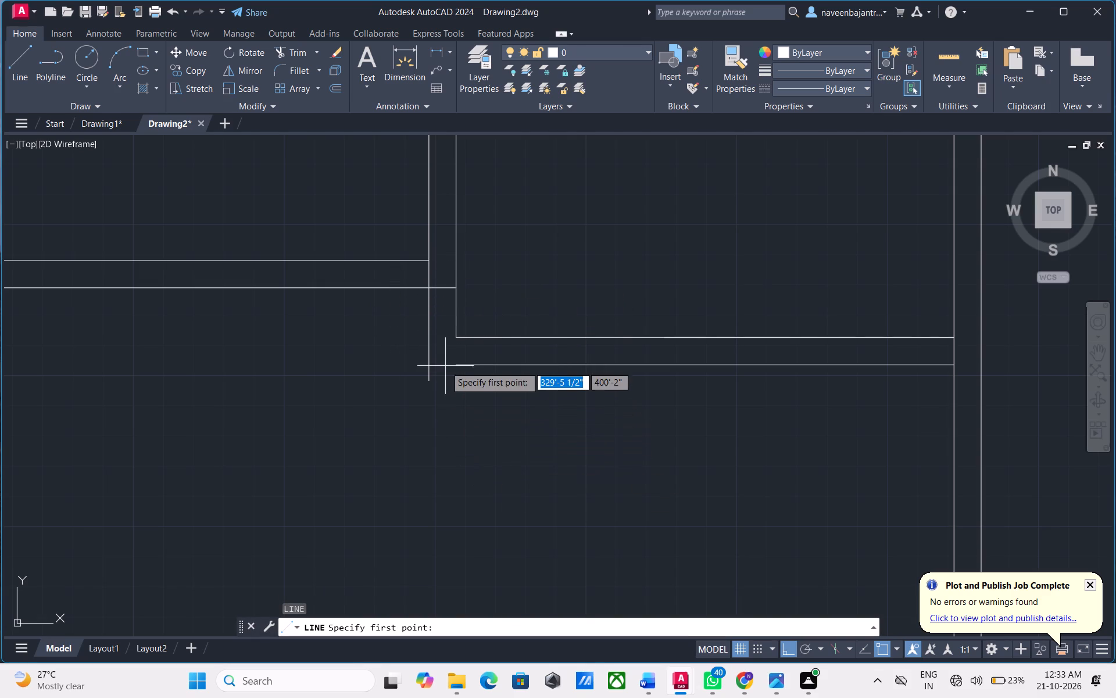
{"action": "left_click", "coordinate": [457, 366]}
{"action": "left_click", "coordinate": [412, 366]}
{"action": "key", "text": "Escape"}
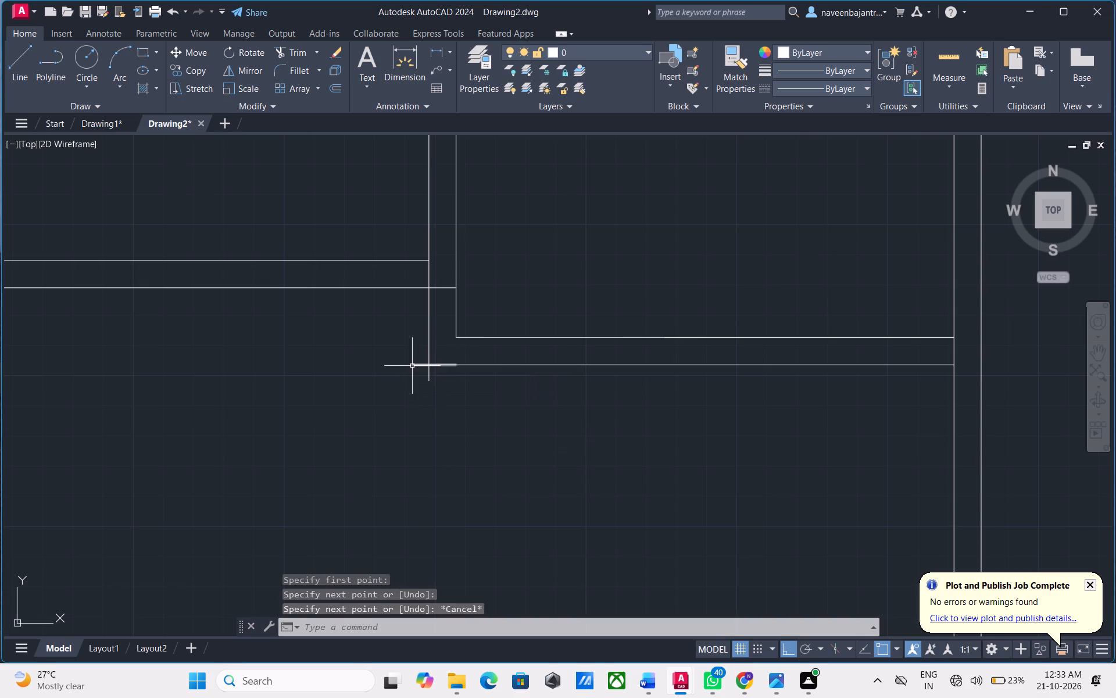
Trim the overhanging line ends at the partition's lower corner and the crossing segments inside the junction below the upper-left room.
{"action": "type", "text": "TR"}
{"action": "key", "text": "space"}
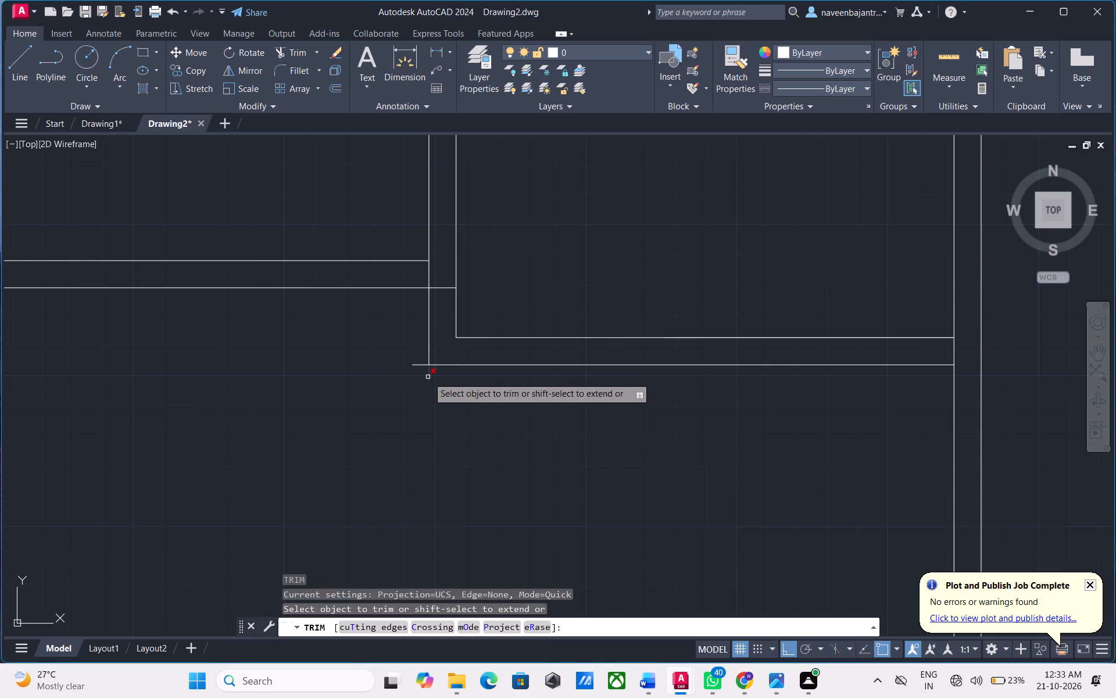
{"action": "left_click", "coordinate": [428, 377]}
{"action": "left_click", "coordinate": [417, 365]}
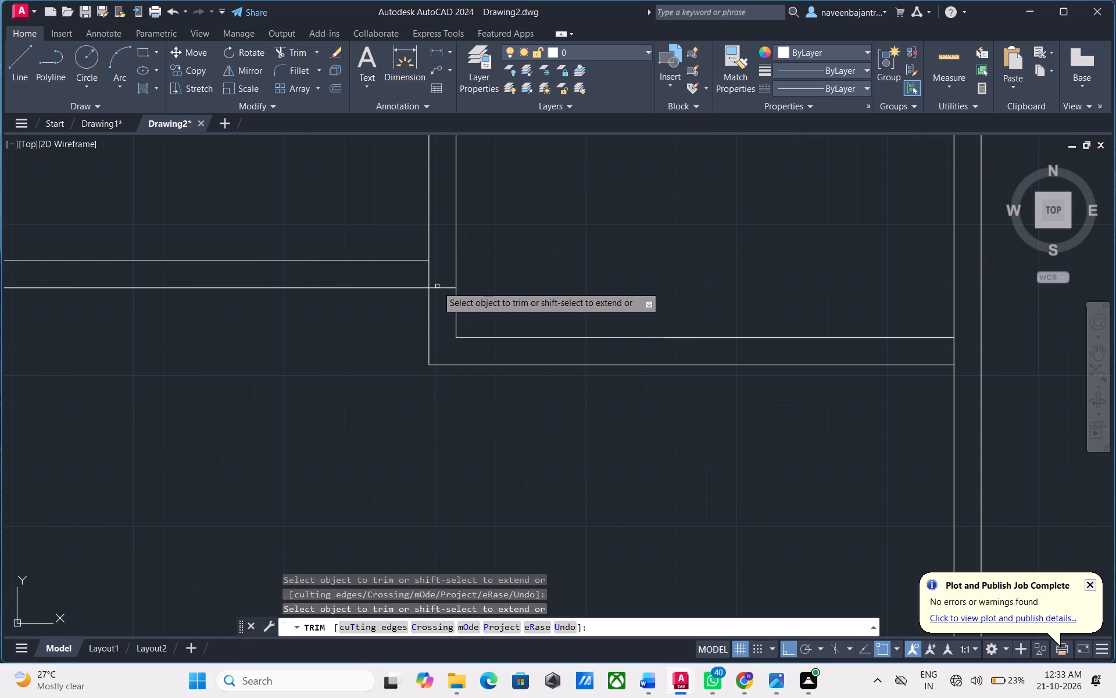
{"action": "left_click", "coordinate": [437, 287]}
{"action": "left_click", "coordinate": [429, 274]}
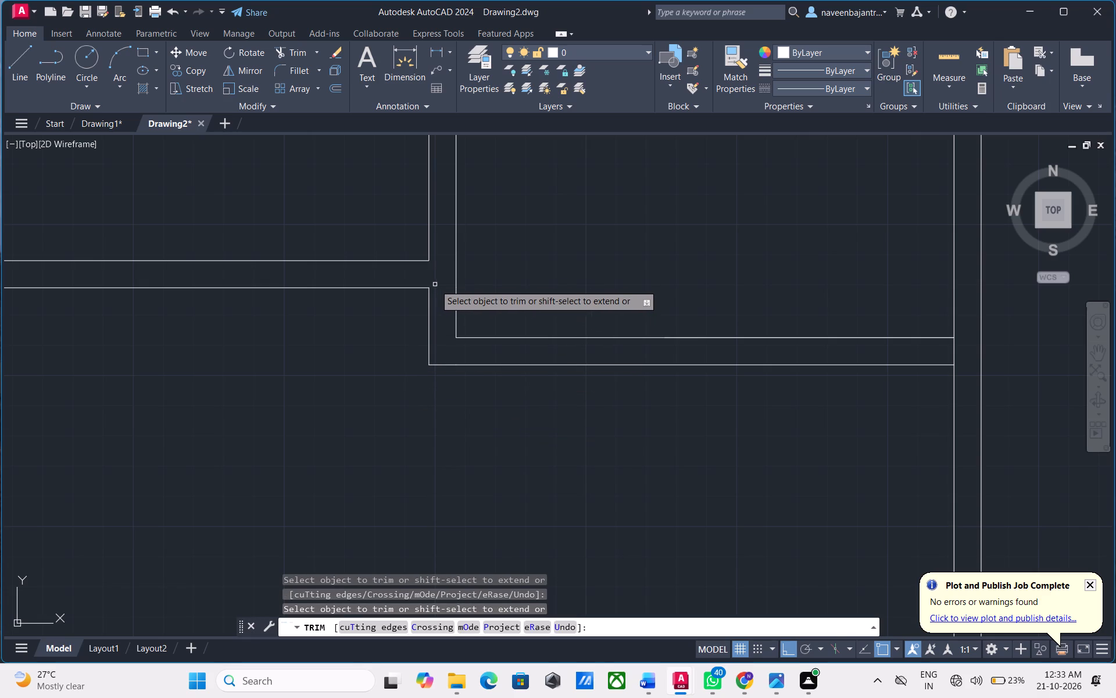
{"action": "key", "text": "Escape"}
Trim the right inner wall segment between the two lines of the new 9" horizontal partition.
{"action": "type", "text": "TR"}
{"action": "key", "text": "space"}
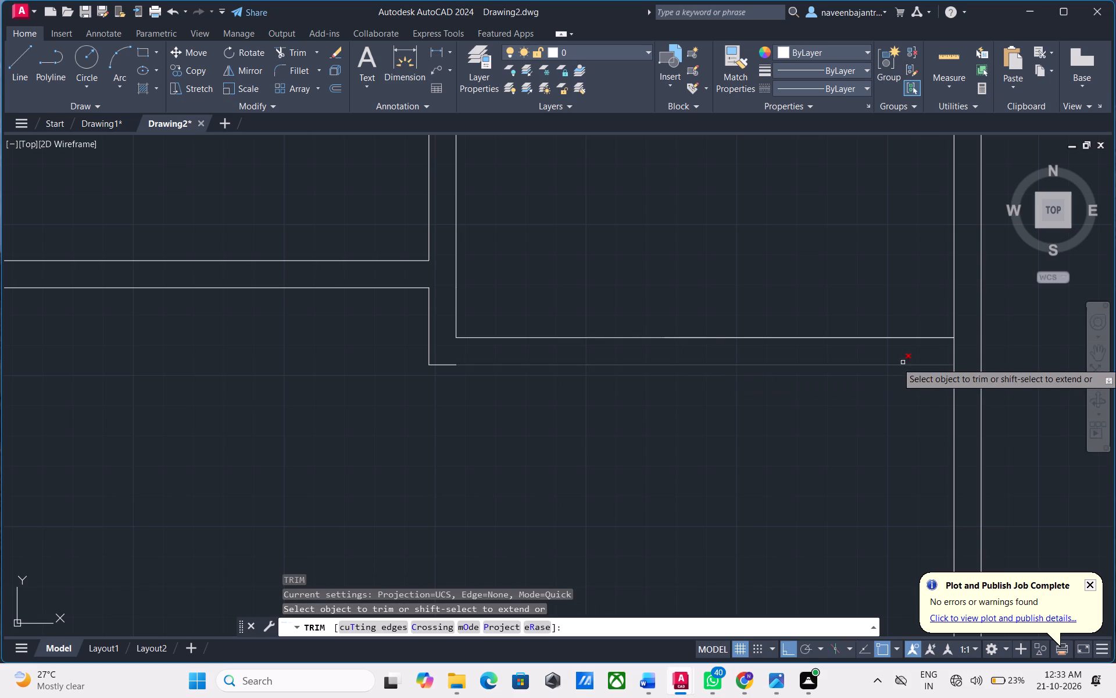
{"action": "left_click", "coordinate": [956, 350]}
{"action": "scroll", "coordinate": [956, 350], "scroll_direction": "down", "scroll_amount": 3}
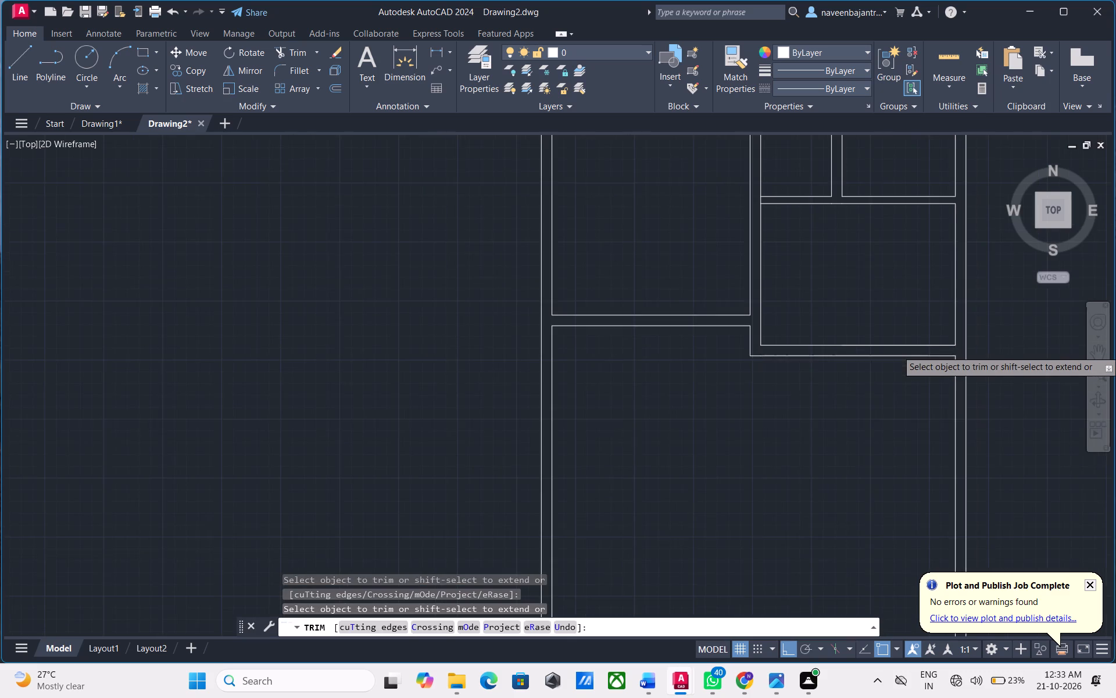
{"action": "scroll", "coordinate": [968, 269], "scroll_direction": "up", "scroll_amount": 2}
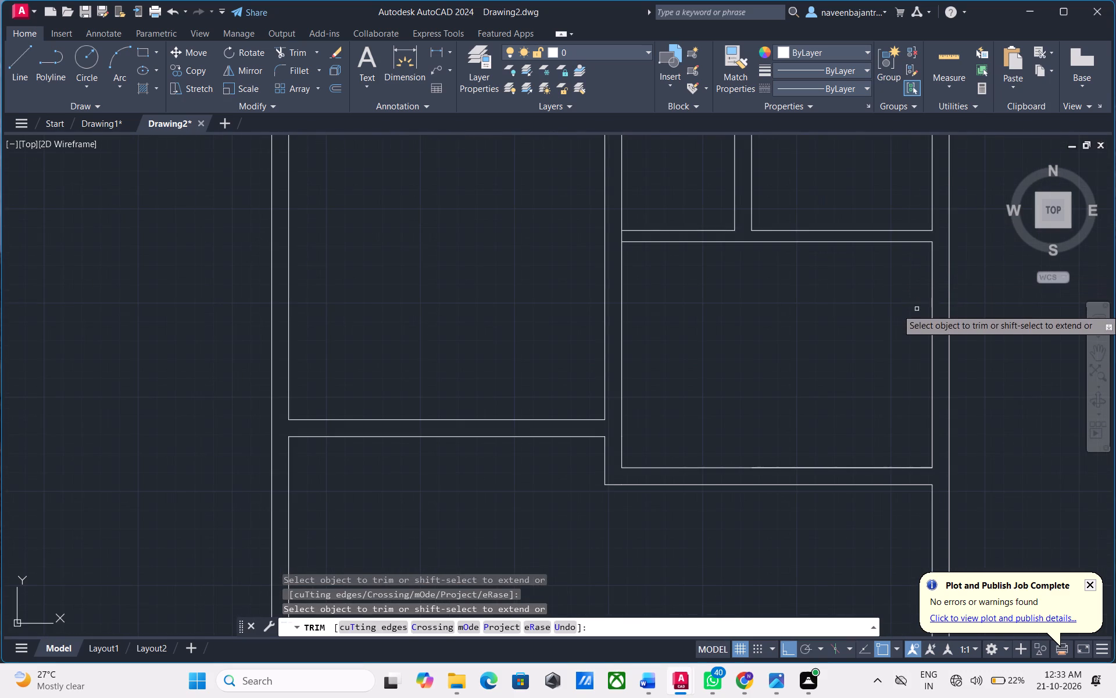
{"action": "scroll", "coordinate": [917, 309], "scroll_direction": "down", "scroll_amount": 1}
{"action": "key", "text": "Escape"}
Extend the left segment of the bottom inner wall line to close the gap in it.
{"action": "scroll", "coordinate": [815, 327], "scroll_direction": "down", "scroll_amount": 1}
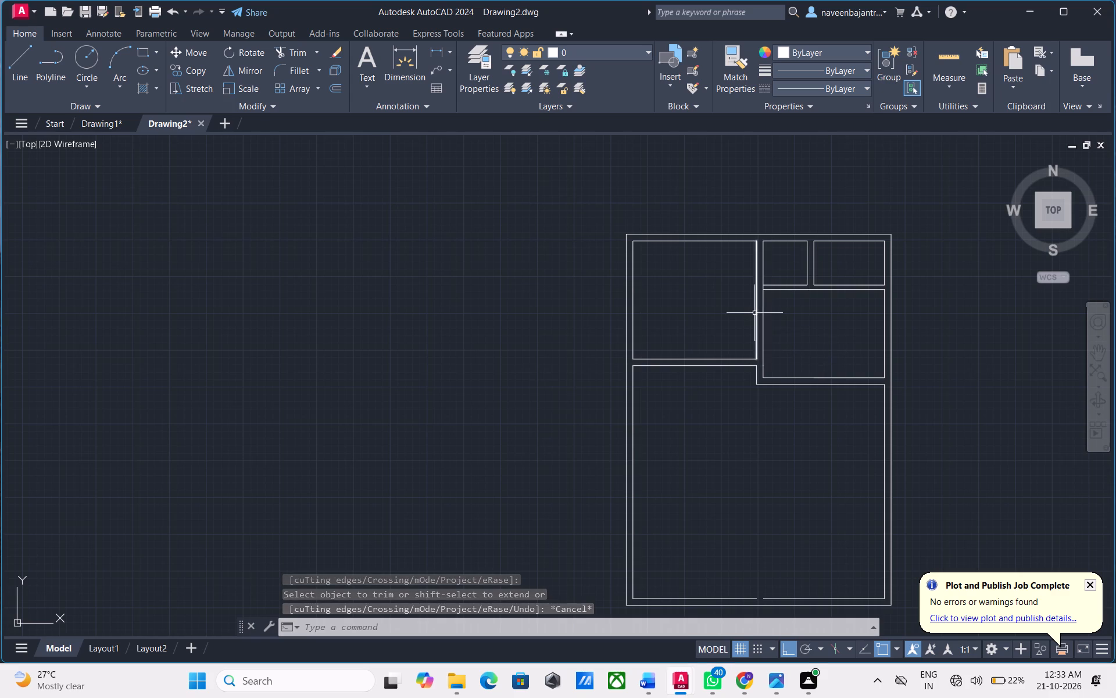
{"action": "scroll", "coordinate": [821, 481], "scroll_direction": "down", "scroll_amount": 1}
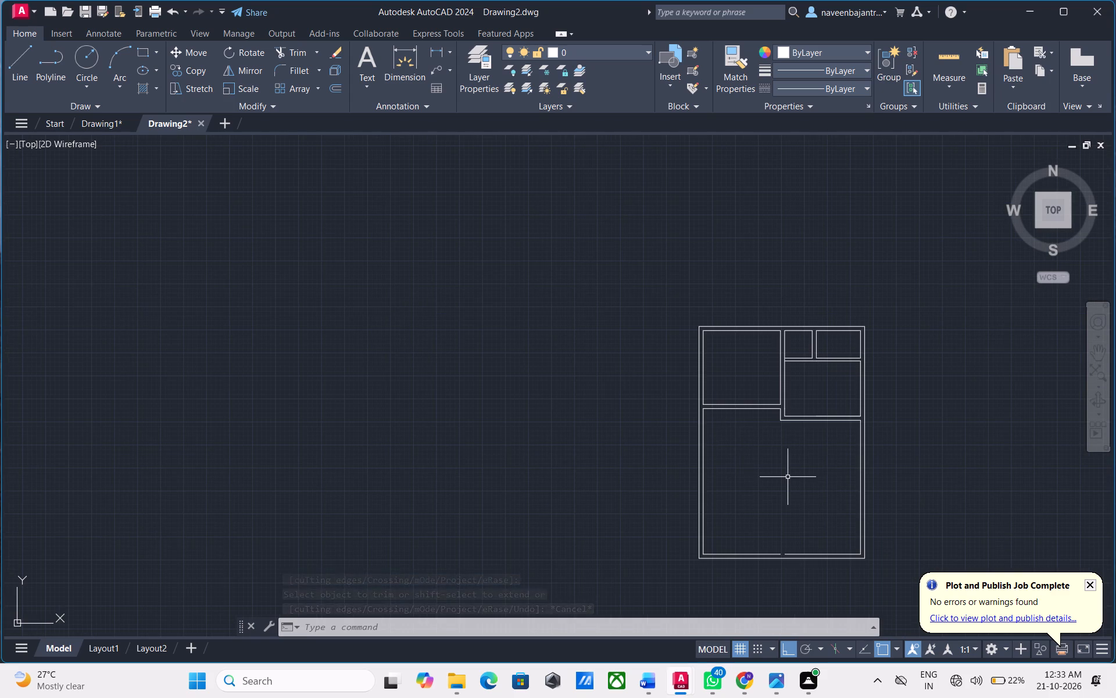
{"action": "scroll", "coordinate": [788, 477], "scroll_direction": "down", "scroll_amount": 1}
{"action": "scroll", "coordinate": [836, 545], "scroll_direction": "up", "scroll_amount": 4}
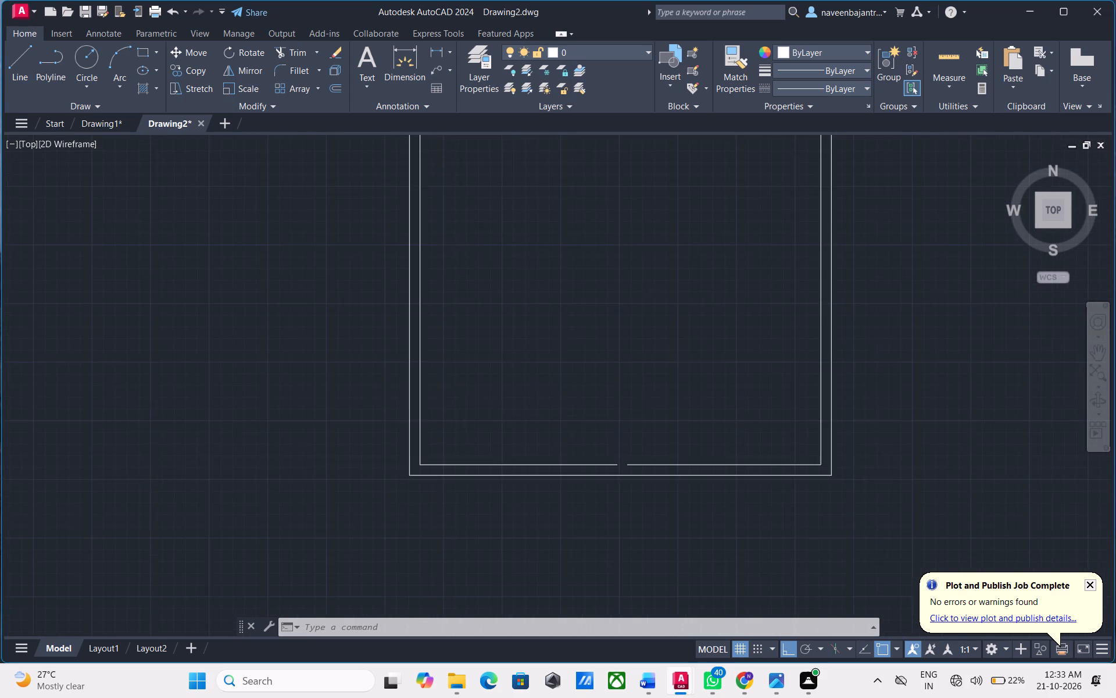
{"action": "key", "text": "Escape"}
{"action": "type", "text": "EX"}
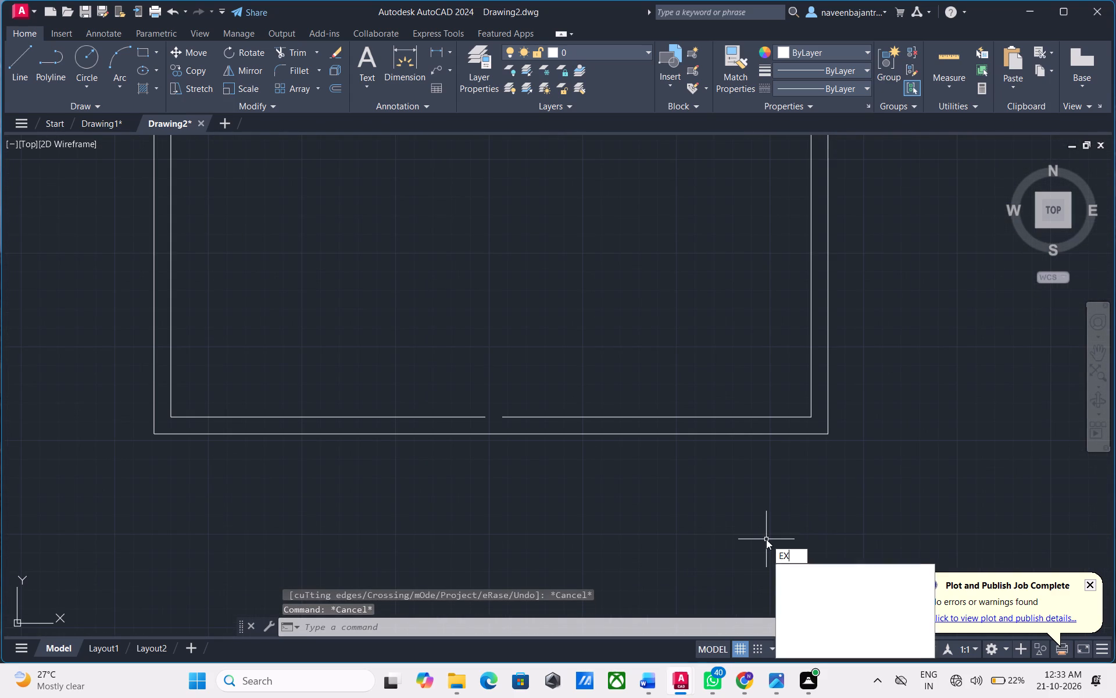
{"action": "key", "text": "space"}
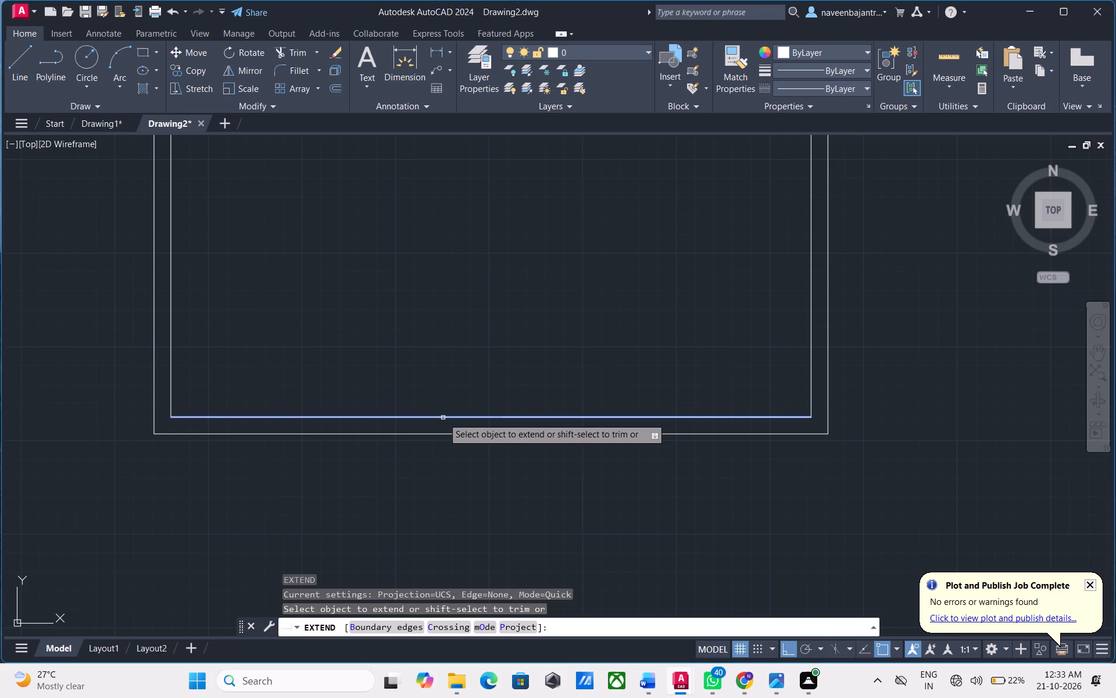
{"action": "left_click", "coordinate": [443, 418]}
{"action": "key", "text": "Escape"}
{"action": "scroll", "coordinate": [443, 418], "scroll_direction": "down", "scroll_amount": 3}
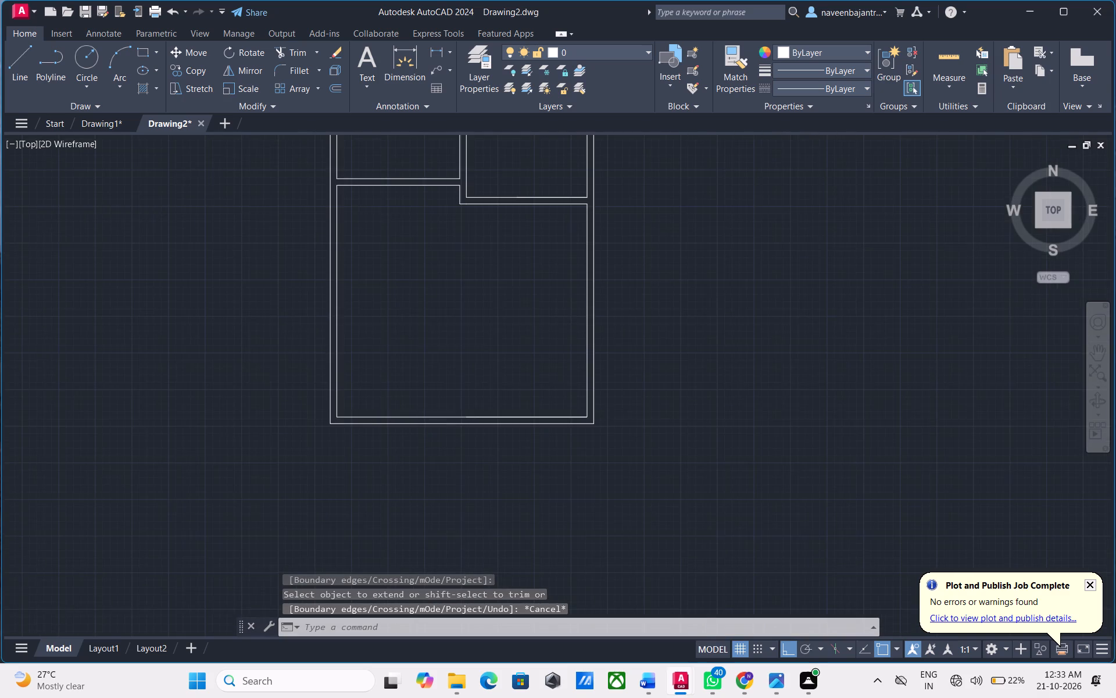
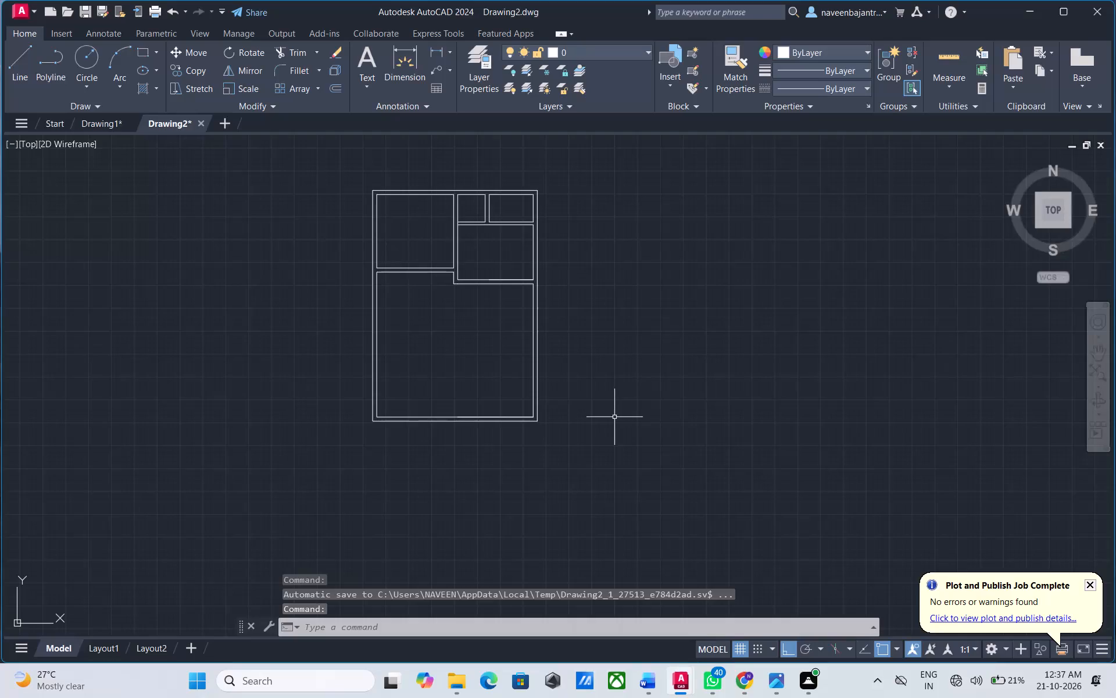
Offset the lower line of the horizontal partition beneath the right-hand room 7'3" downward.
{"action": "middle_click", "coordinate": [431, 275]}
{"action": "scroll", "coordinate": [431, 277], "scroll_direction": "down", "scroll_amount": 1}
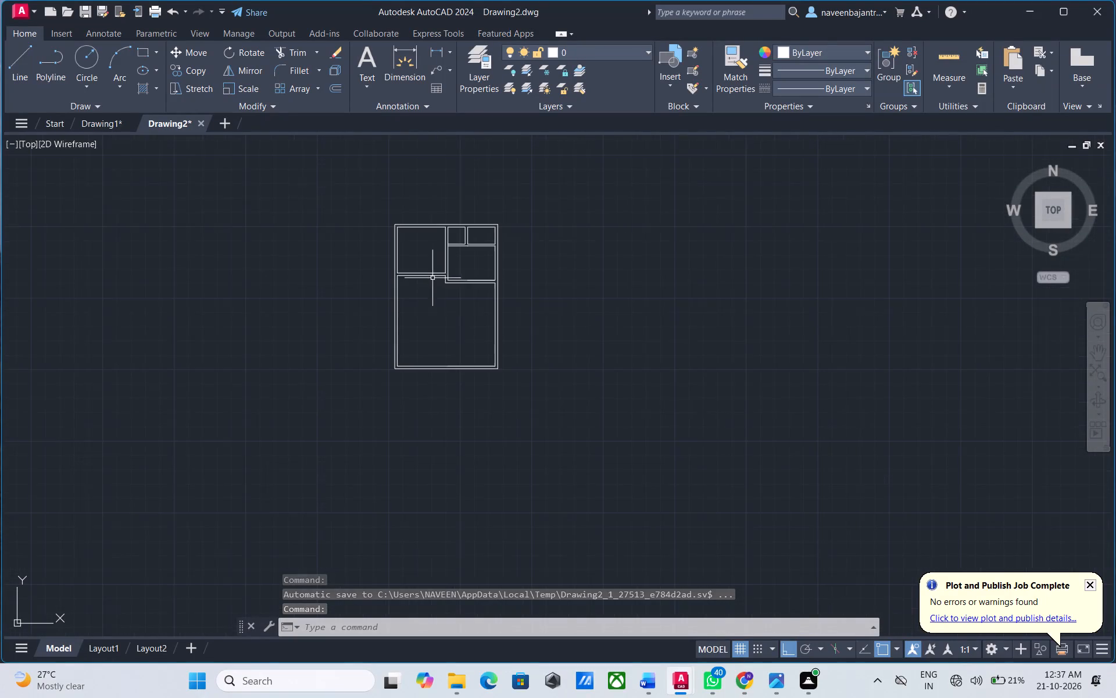
{"action": "scroll", "coordinate": [431, 215], "scroll_direction": "up", "scroll_amount": 1}
{"action": "scroll", "coordinate": [431, 274], "scroll_direction": "up", "scroll_amount": 1}
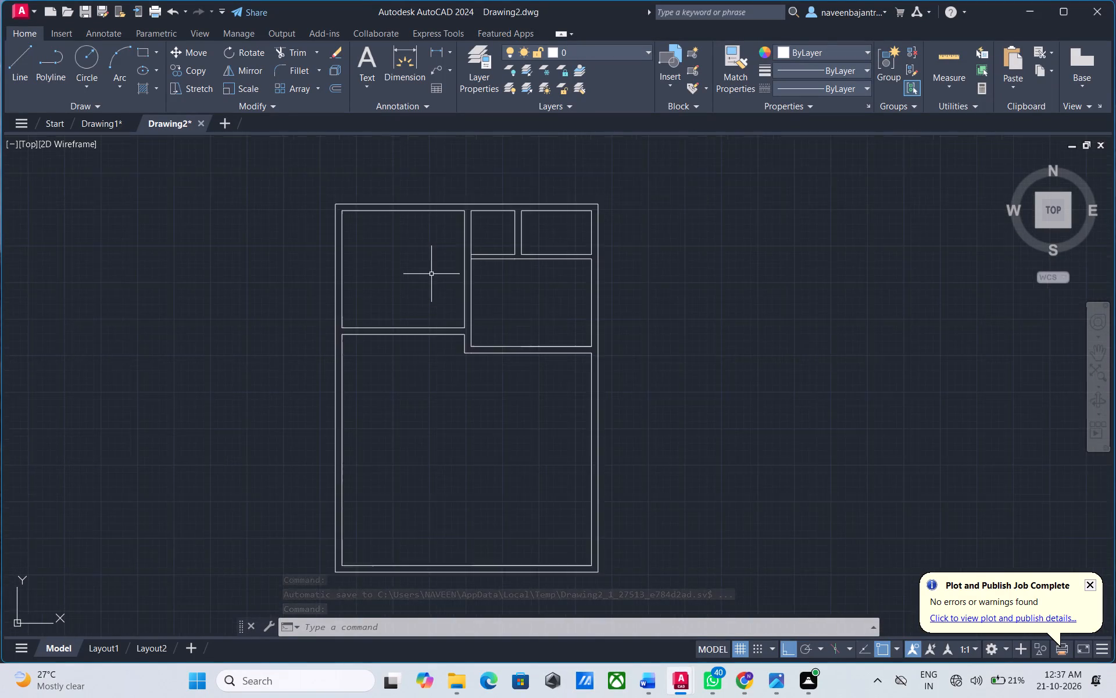
{"action": "scroll", "coordinate": [431, 274], "scroll_direction": "up", "scroll_amount": 1}
{"action": "scroll", "coordinate": [431, 274], "scroll_direction": "down", "scroll_amount": 1}
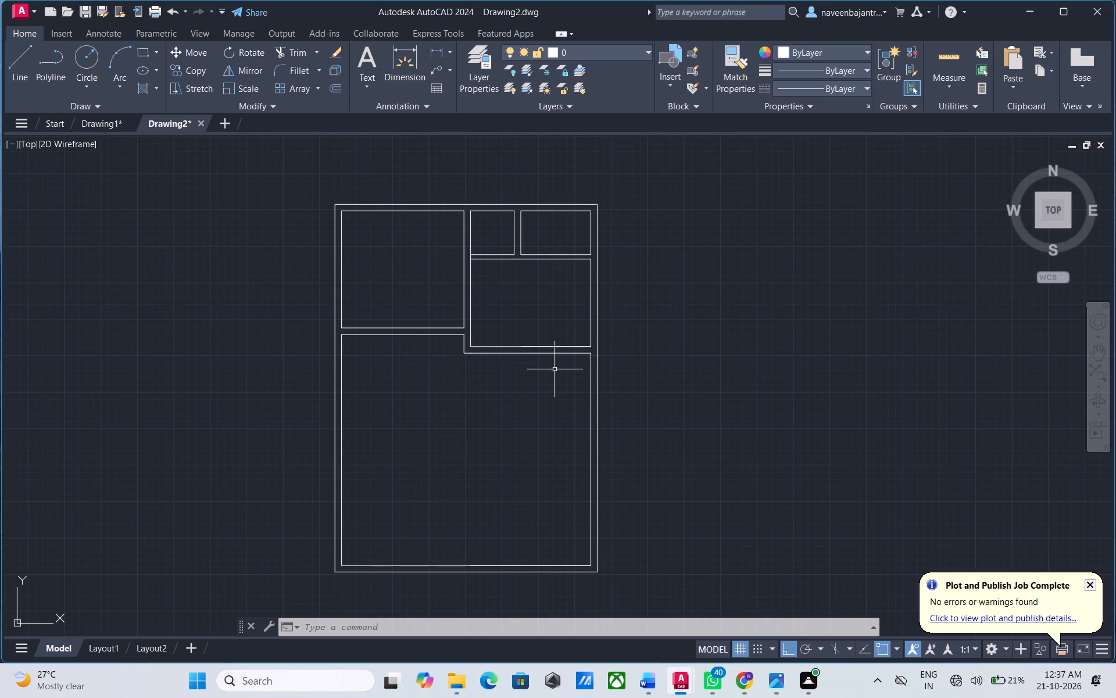
{"action": "scroll", "coordinate": [556, 371], "scroll_direction": "up", "scroll_amount": 2}
{"action": "key", "text": "Escape"}
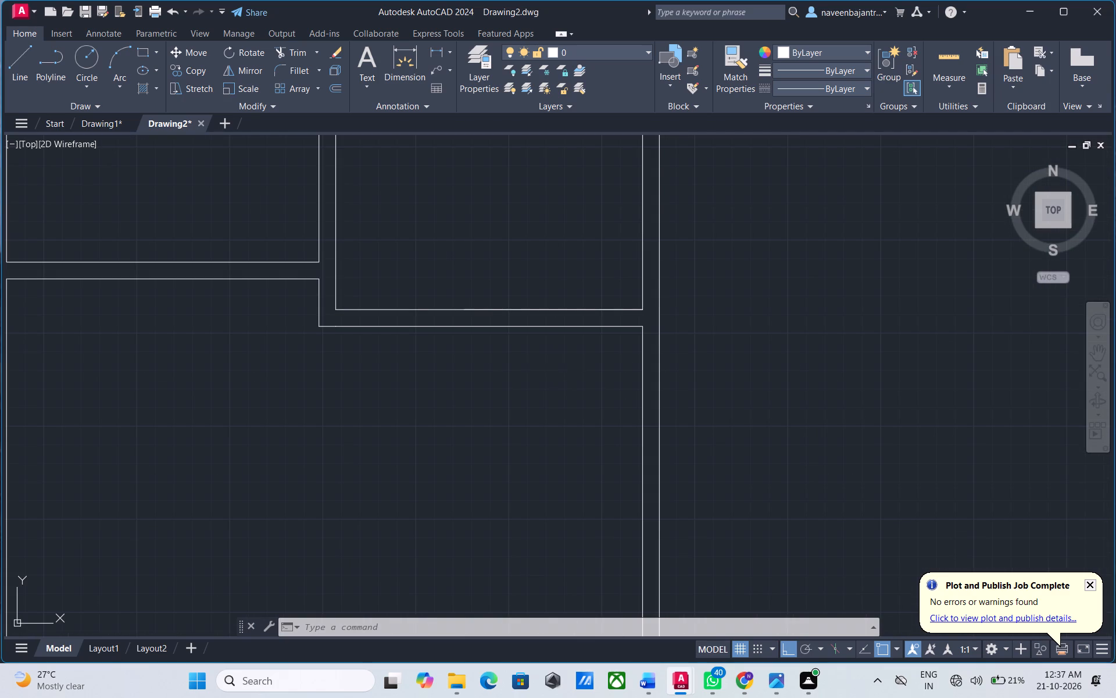
{"action": "key", "text": "Escape"}
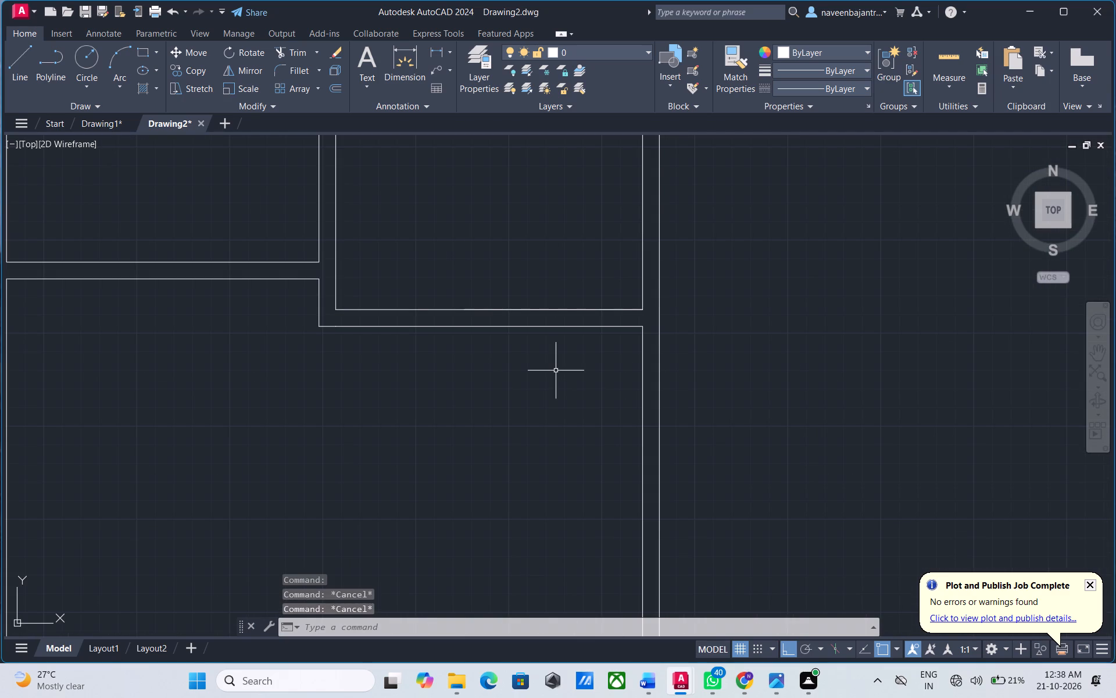
{"action": "type", "text": "O"}
{"action": "key", "text": "space"}
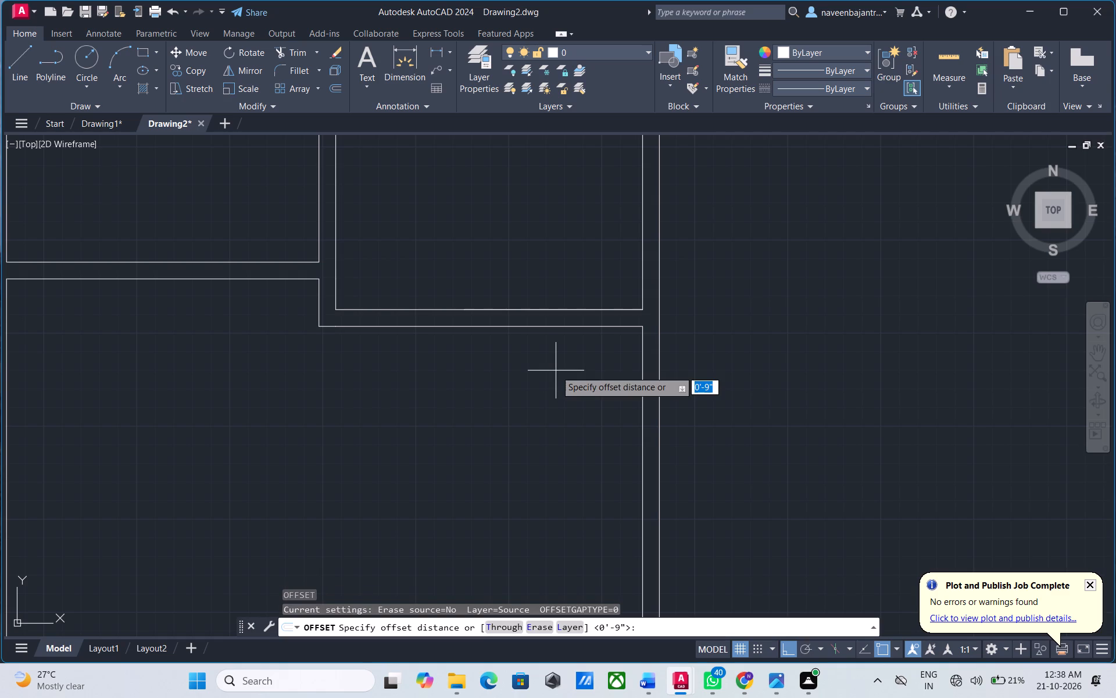
{"action": "type", "text": "7'3"}
{"action": "key", "text": "shift+quotedbl"}
{"action": "key", "text": "Return"}
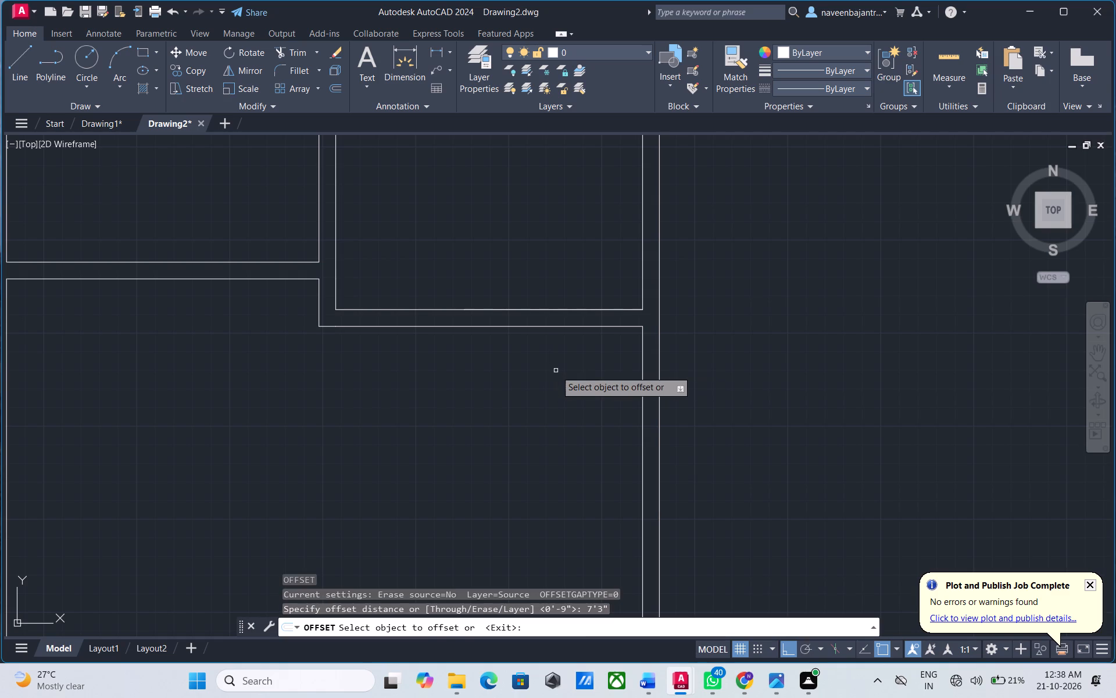
{"action": "left_click", "coordinate": [572, 326]}
{"action": "left_click", "coordinate": [567, 397]}
{"action": "key", "text": "Escape"}
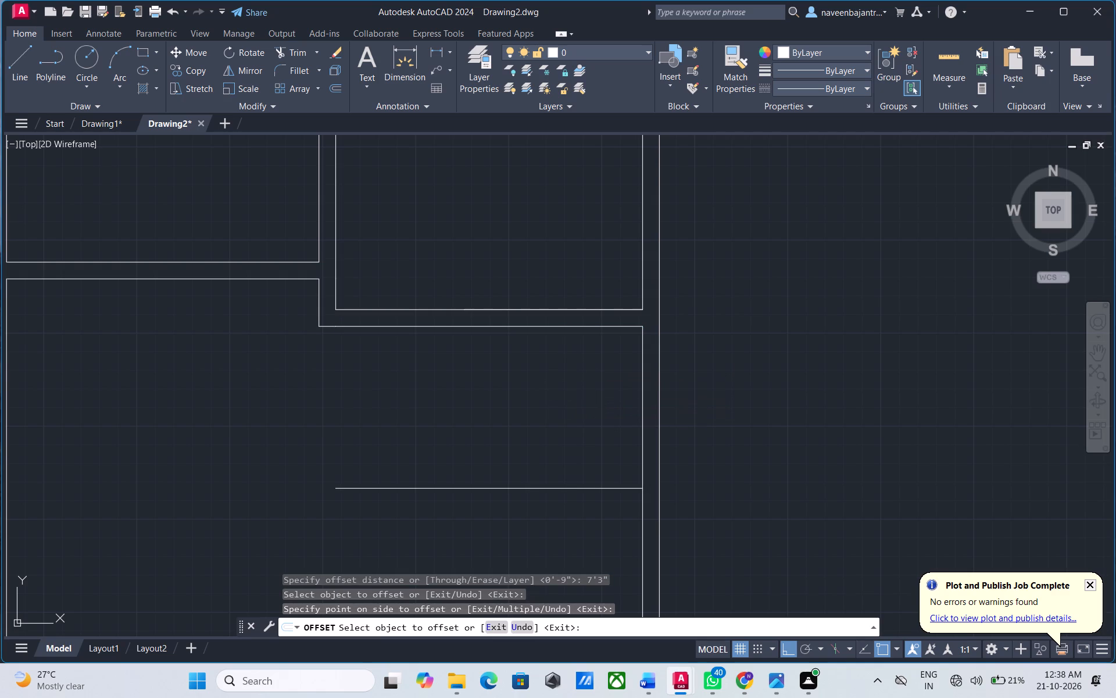
Offset the new horizontal line 9" downward to form the second face of the partition.
{"action": "type", "text": "O 9"}
{"action": "key", "text": "shift+quotedbl"}
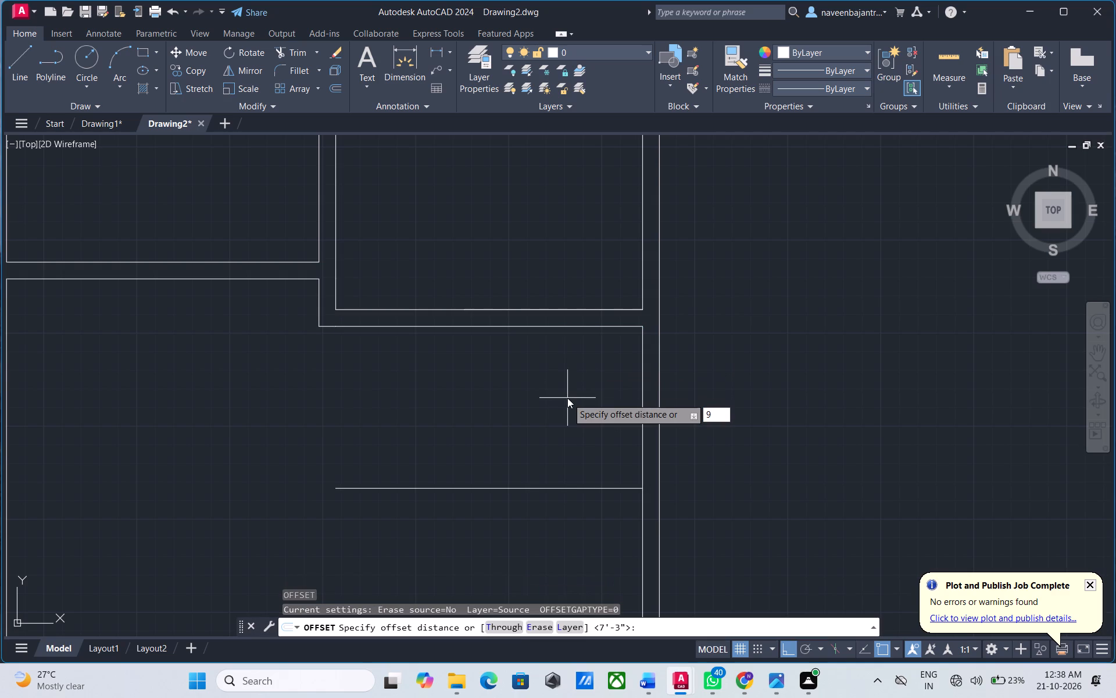
{"action": "key", "text": "Return"}
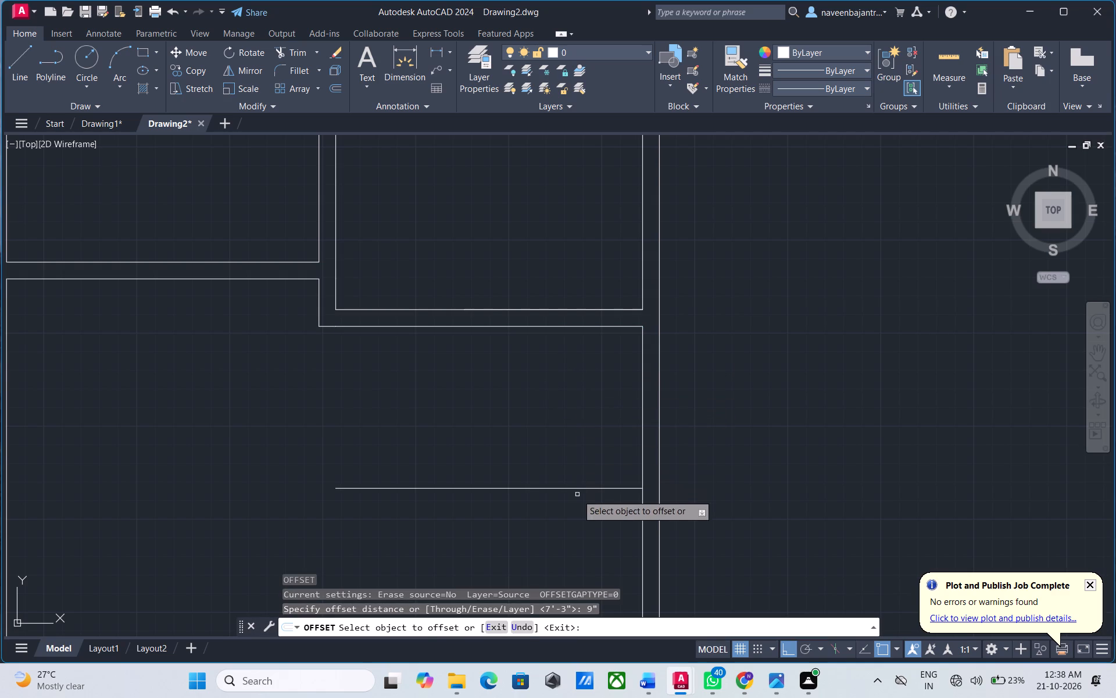
{"action": "left_click", "coordinate": [586, 489]}
{"action": "left_click", "coordinate": [588, 518]}
{"action": "key", "text": "Escape"}
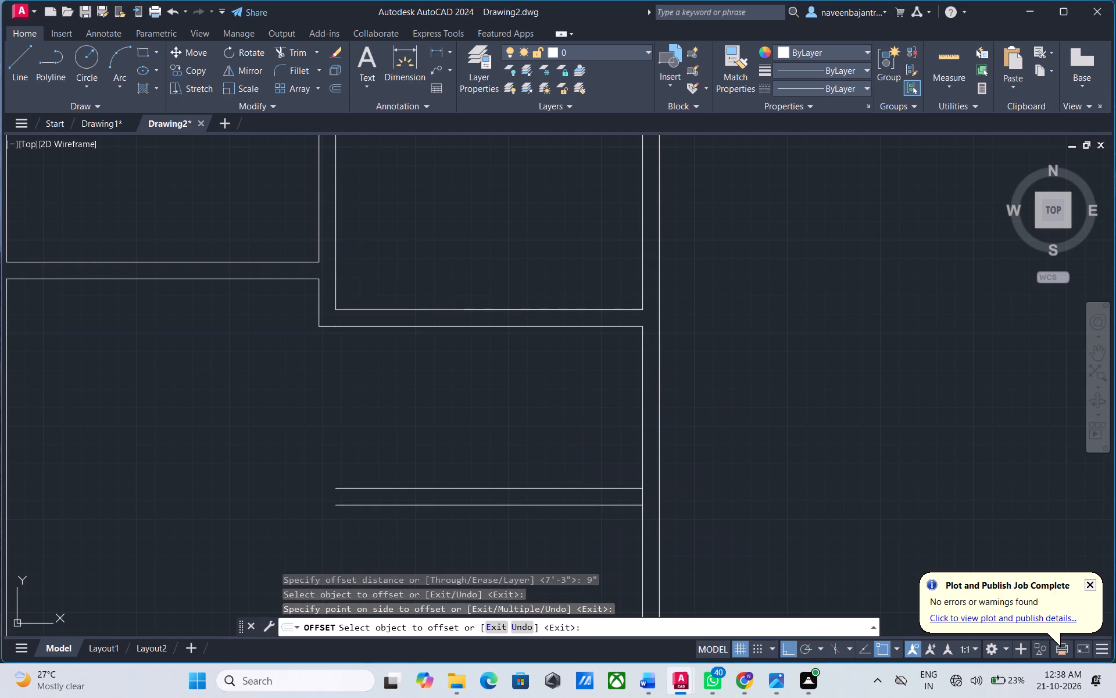
Trim the right inner wall segment between the two new horizontal partition lines.
{"action": "type", "text": "TR"}
{"action": "key", "text": "space"}
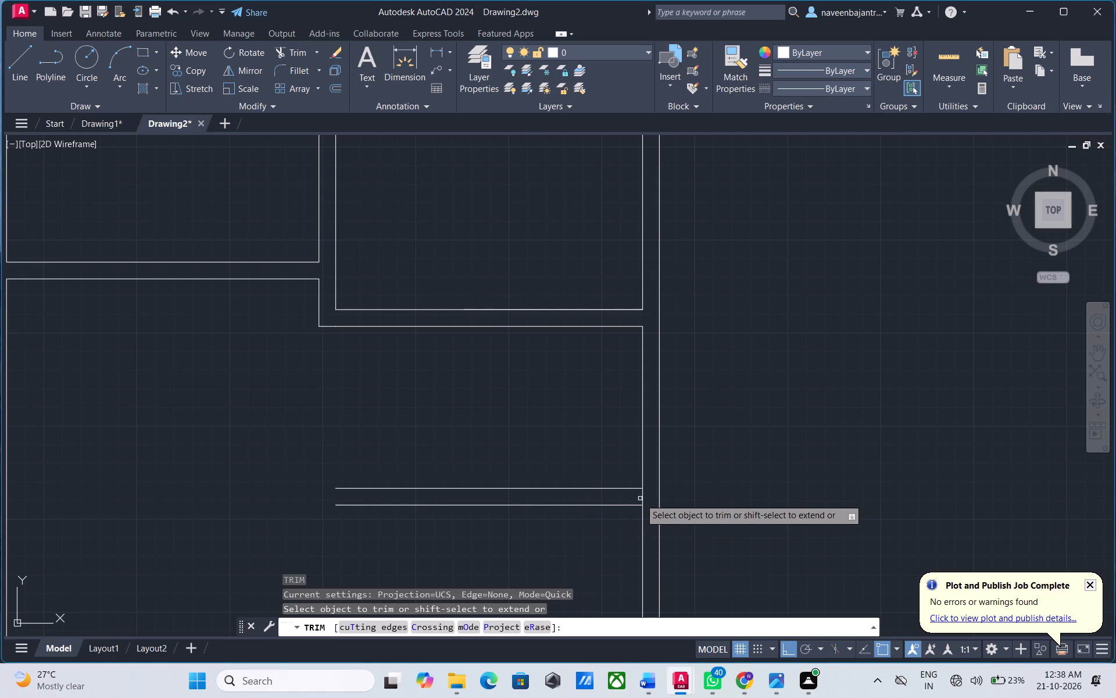
{"action": "left_click", "coordinate": [641, 498]}
{"action": "key", "text": "Escape"}
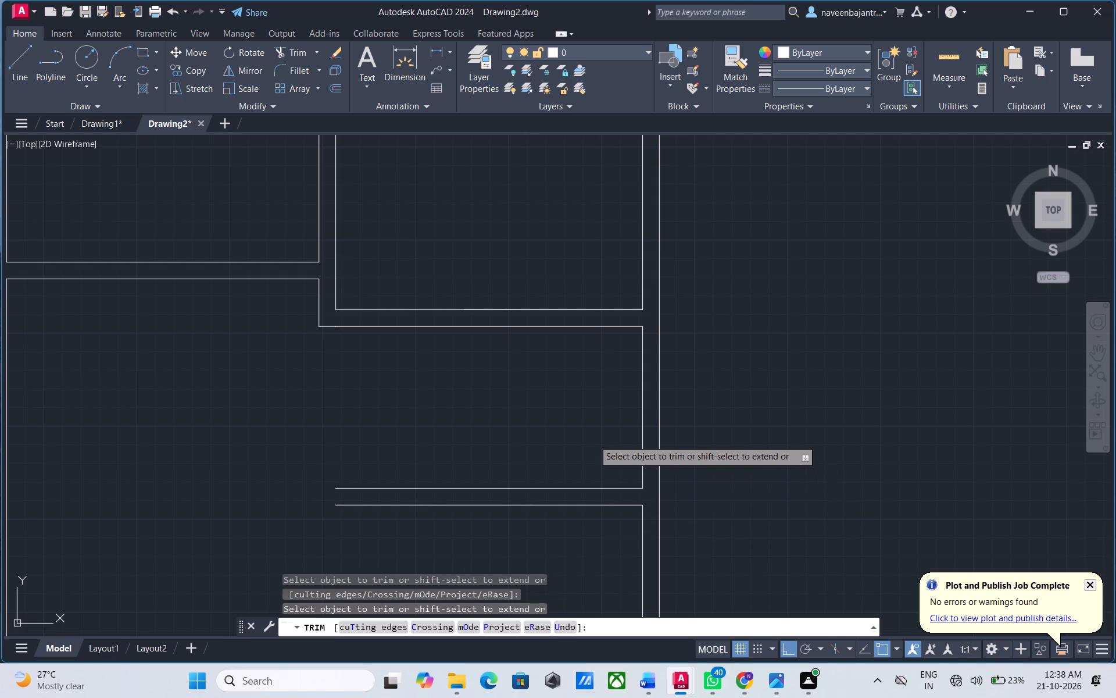
Offset the right inner wall segment between the upper partition and the new one 7'3" to the left.
{"action": "type", "text": "O"}
{"action": "key", "text": "space"}
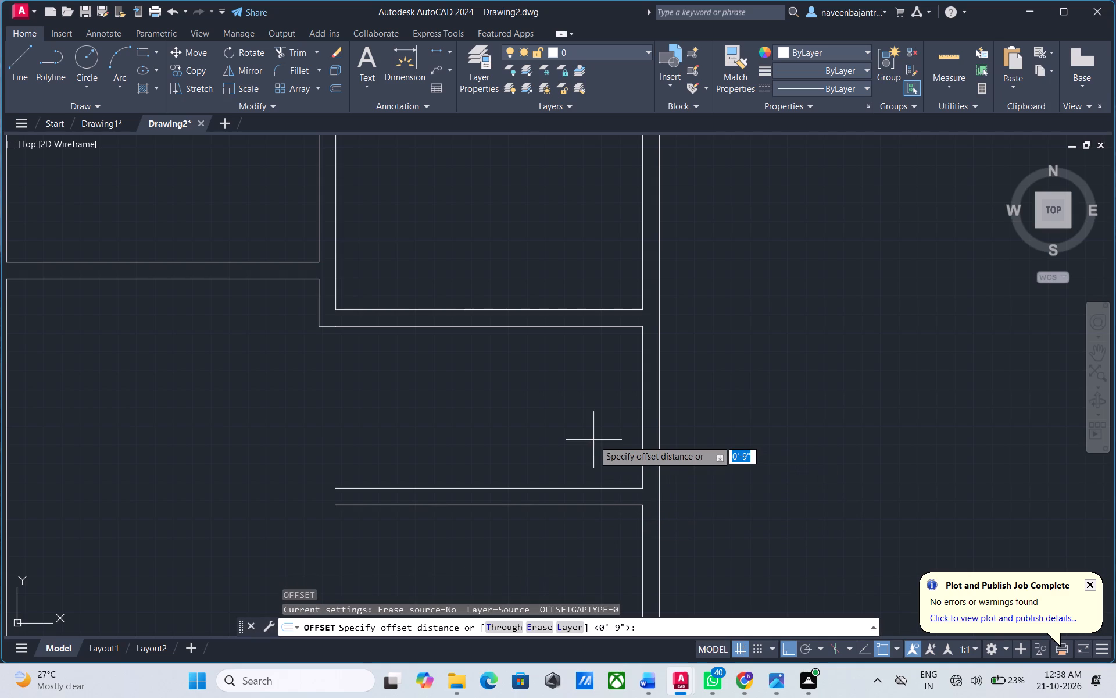
{"action": "type", "text": "7'3"}
{"action": "key", "text": "shift+quotedbl"}
{"action": "key", "text": "Return"}
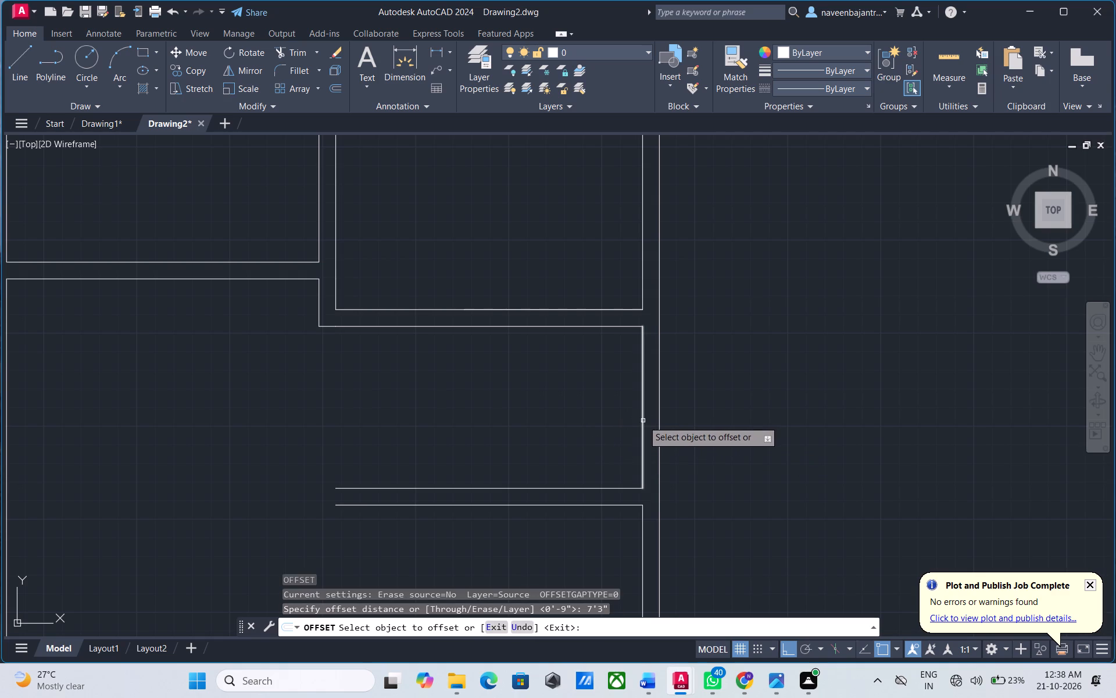
{"action": "left_click", "coordinate": [643, 421]}
{"action": "left_click", "coordinate": [606, 419]}
{"action": "key", "text": "Escape"}
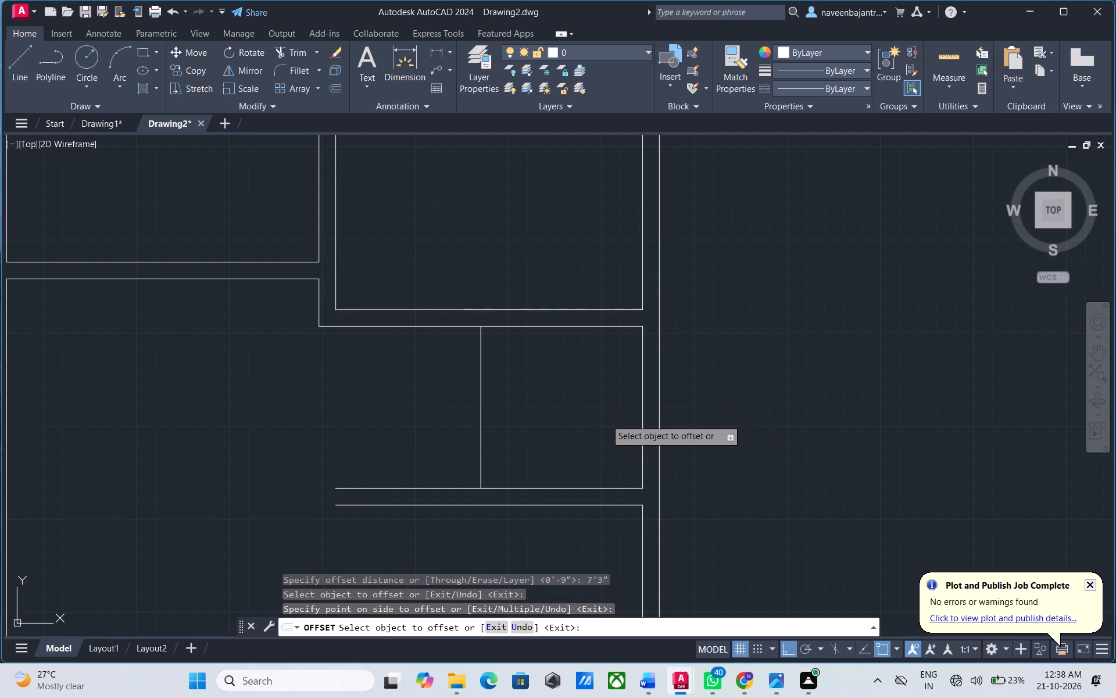
Offset the new vertical line 9" to the left to form the small room's side partition.
{"action": "type", "text": "O 9"}
{"action": "key", "text": "shift+quotedbl"}
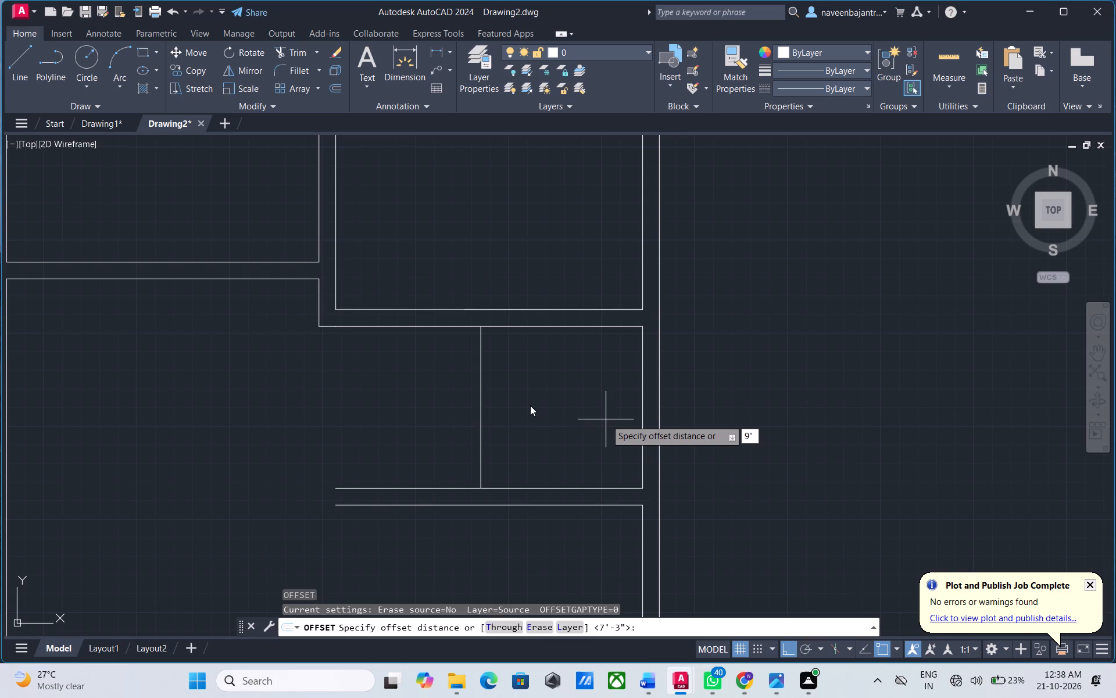
{"action": "key", "text": "space"}
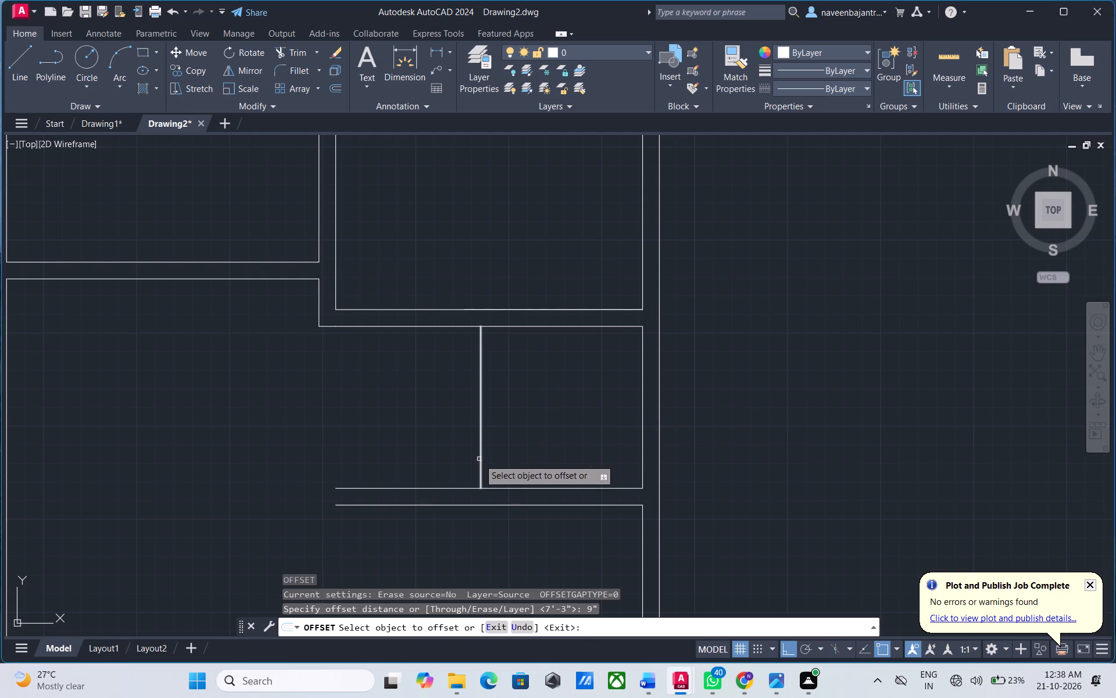
{"action": "left_click", "coordinate": [479, 459]}
{"action": "left_click", "coordinate": [432, 459]}
{"action": "key", "text": "Escape"}
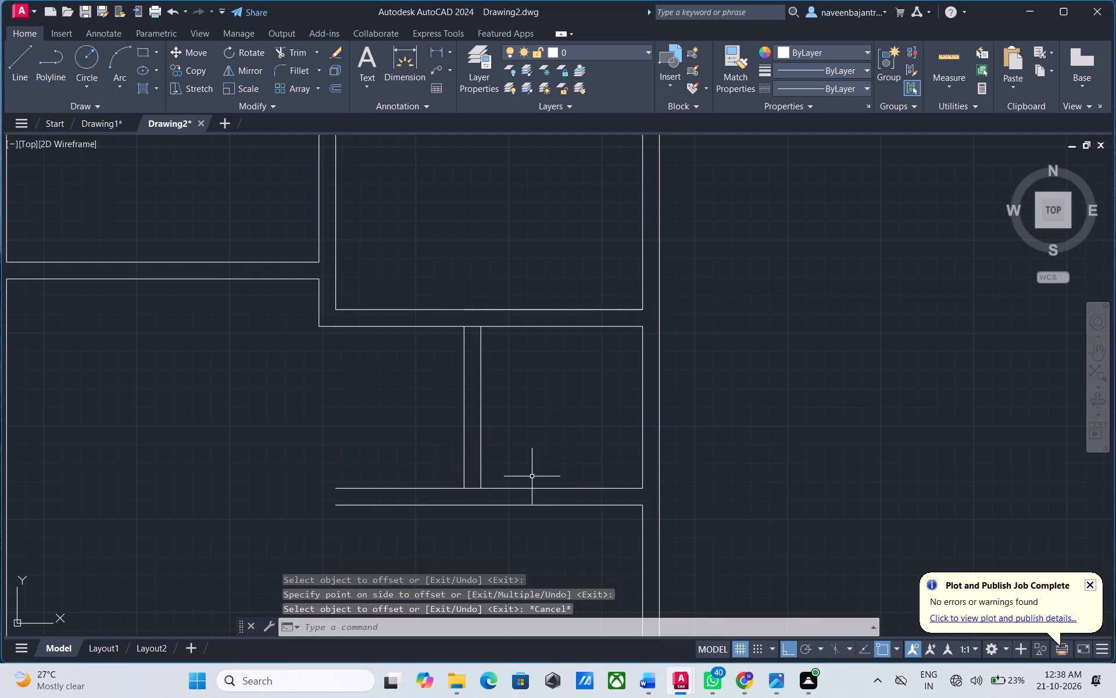
Draw a short vertical line from the lower end of the side partition's left line past the lower partition line.
{"action": "type", "text": "L"}
{"action": "key", "text": "space"}
{"action": "left_click", "coordinate": [463, 487]}
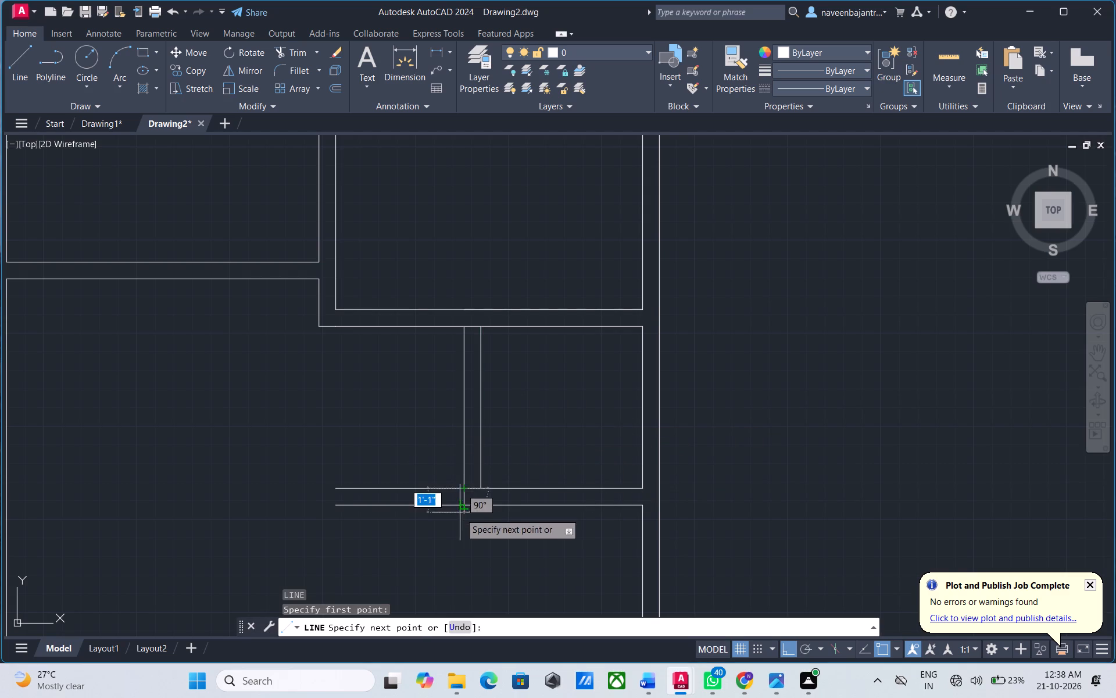
{"action": "left_click", "coordinate": [460, 513]}
{"action": "key", "text": "Escape"}
Trim the overhanging lines at the small room's lower-left corner and the segments crossing the side partition's lower and upper junctions.
{"action": "type", "text": "TR"}
{"action": "key", "text": "space"}
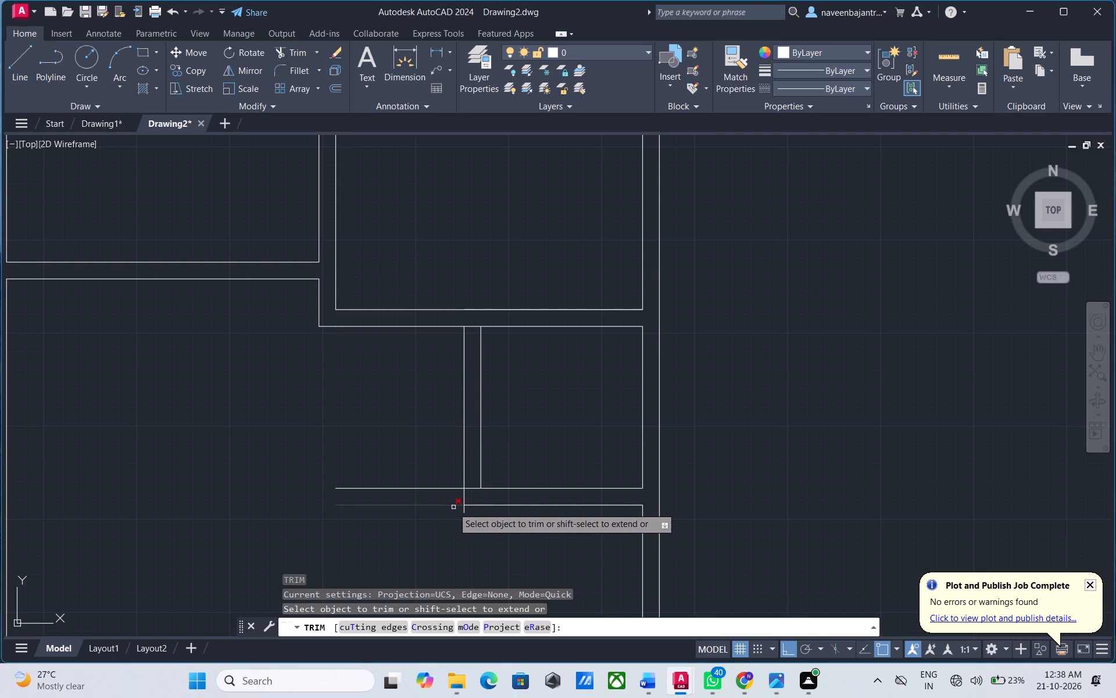
{"action": "left_click", "coordinate": [448, 506]}
{"action": "left_click", "coordinate": [448, 489]}
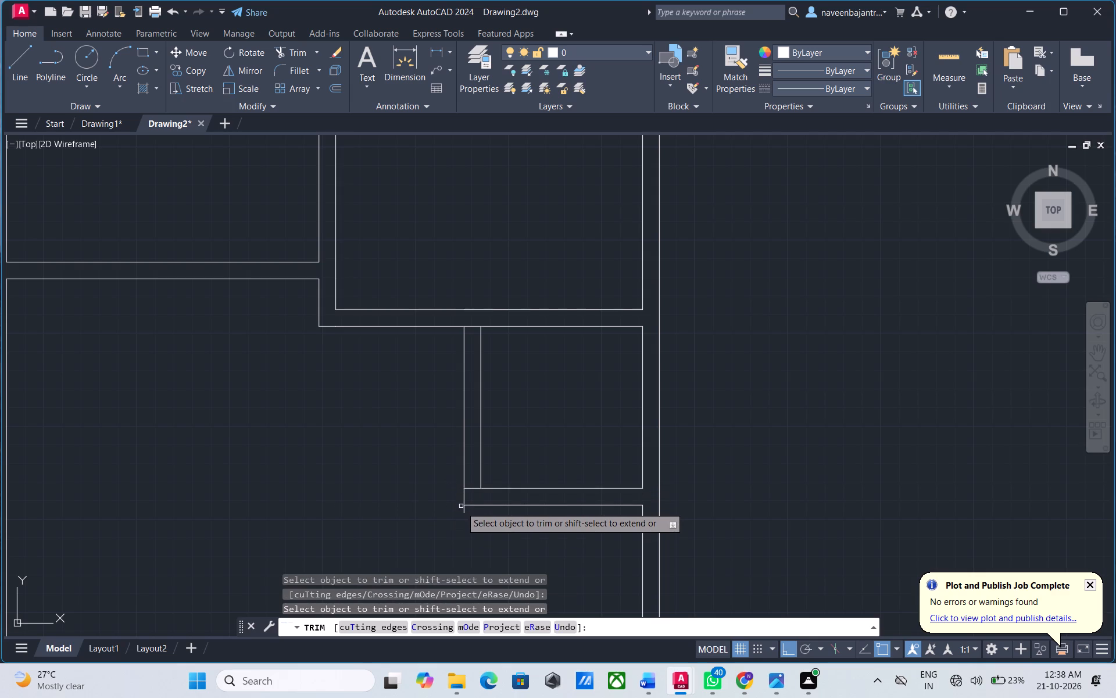
{"action": "left_click", "coordinate": [463, 508]}
{"action": "left_click", "coordinate": [472, 486]}
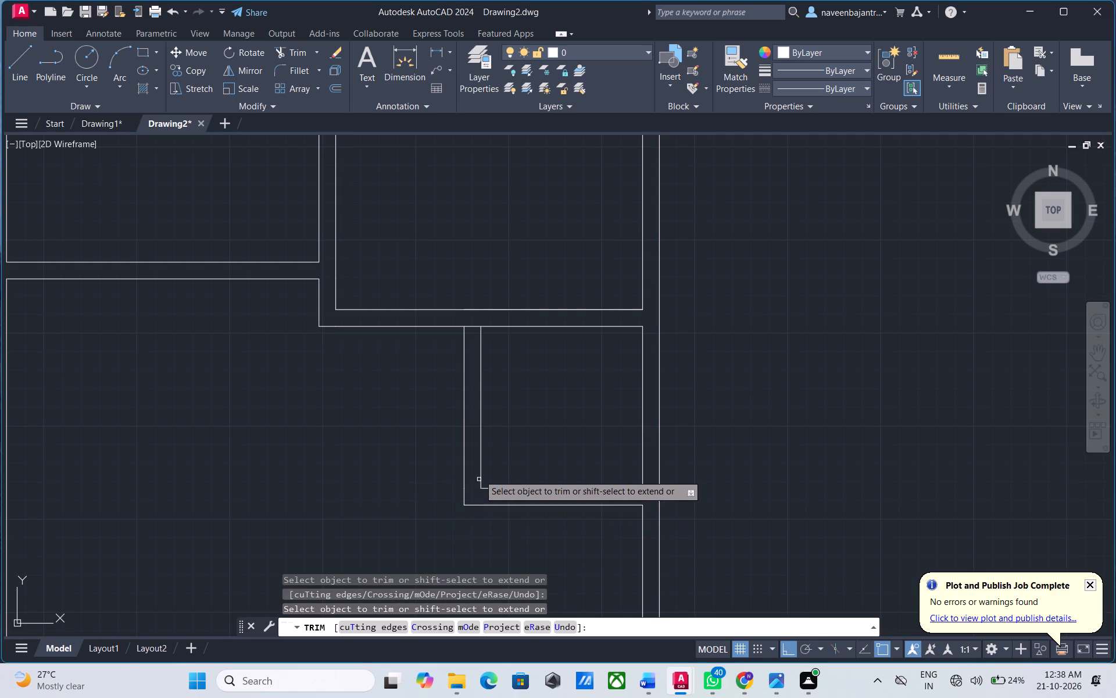
{"action": "left_click", "coordinate": [474, 328]}
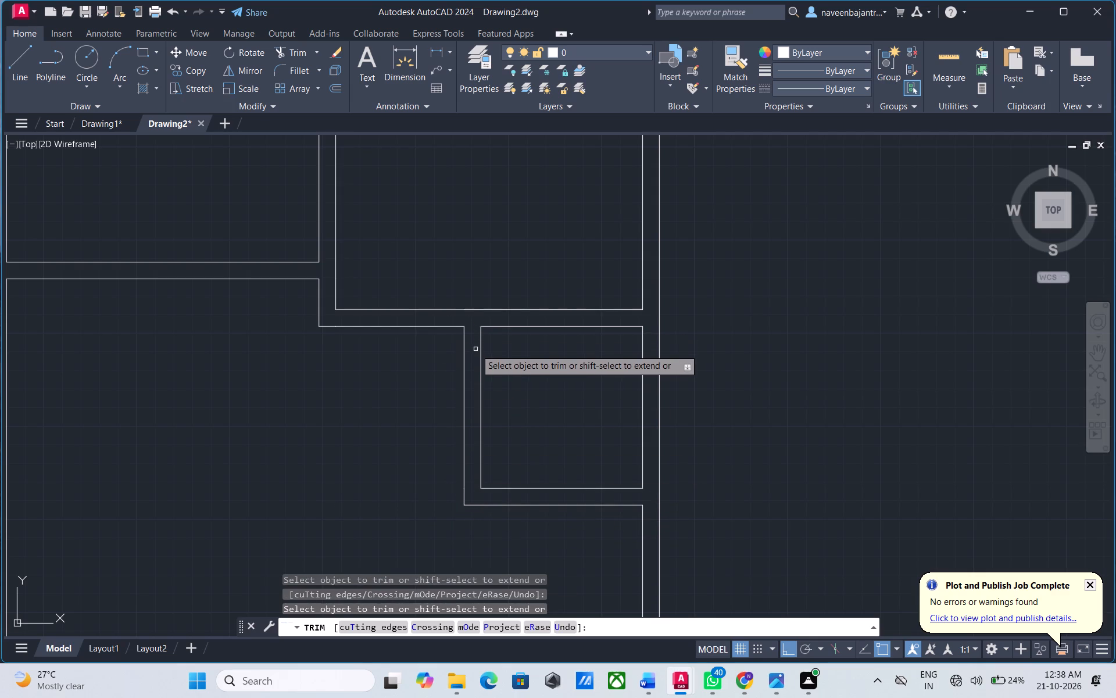
{"action": "key", "text": "Escape"}
Draw a horizontal line from the small room partition's outer lower-left corner leftward past the left outer wall.
{"action": "scroll", "coordinate": [477, 349], "scroll_direction": "down", "scroll_amount": 3}
{"action": "scroll", "coordinate": [481, 393], "scroll_direction": "up", "scroll_amount": 2}
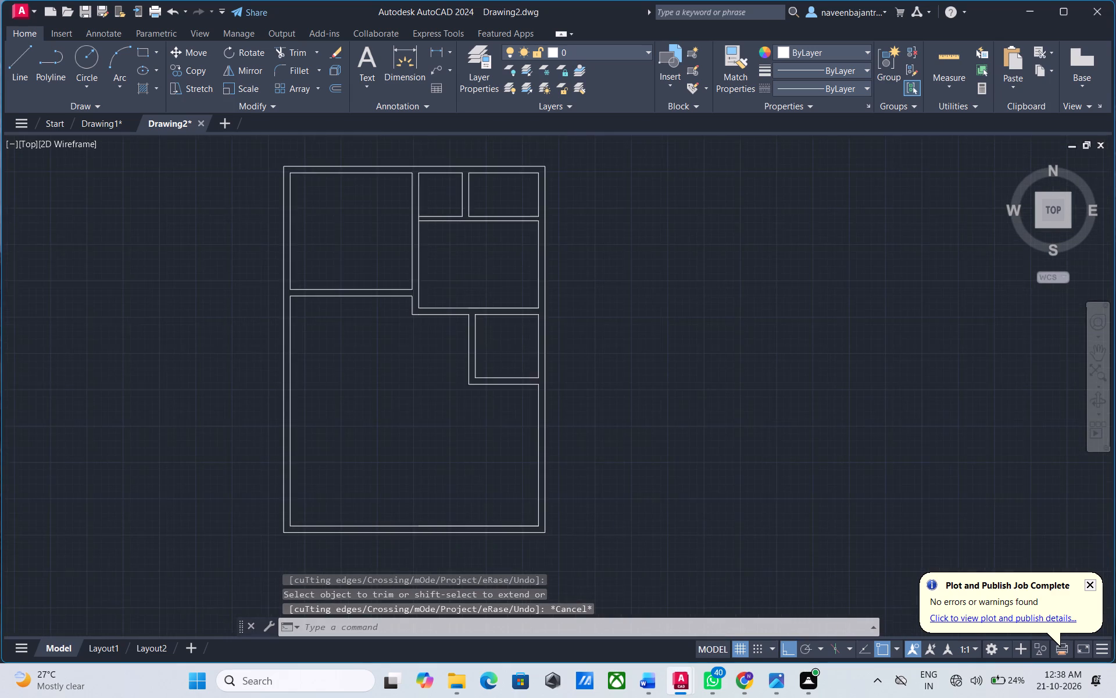
{"action": "scroll", "coordinate": [481, 393], "scroll_direction": "up", "scroll_amount": 1}
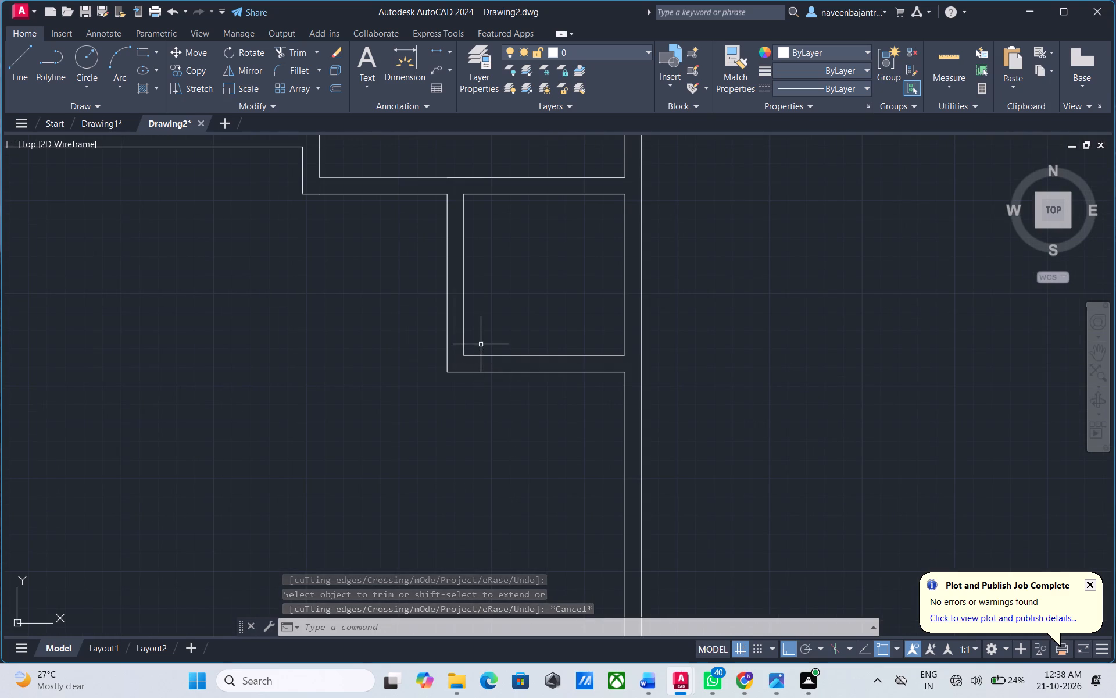
{"action": "scroll", "coordinate": [493, 373], "scroll_direction": "down", "scroll_amount": 1}
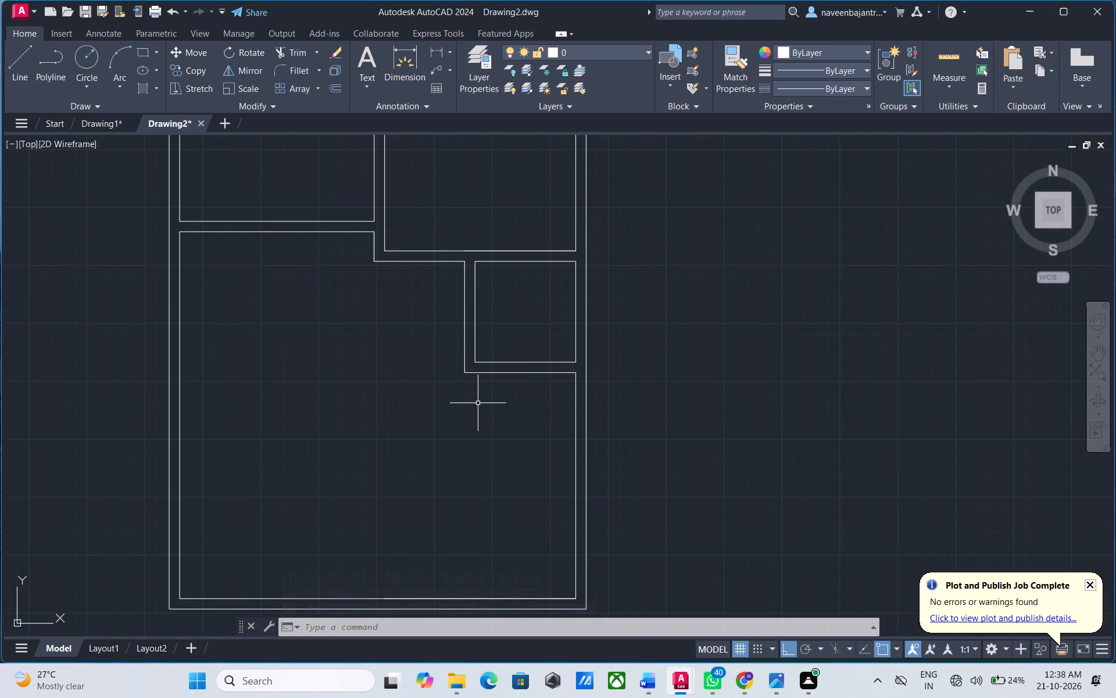
{"action": "key", "text": "Escape"}
{"action": "type", "text": "L"}
{"action": "key", "text": "space"}
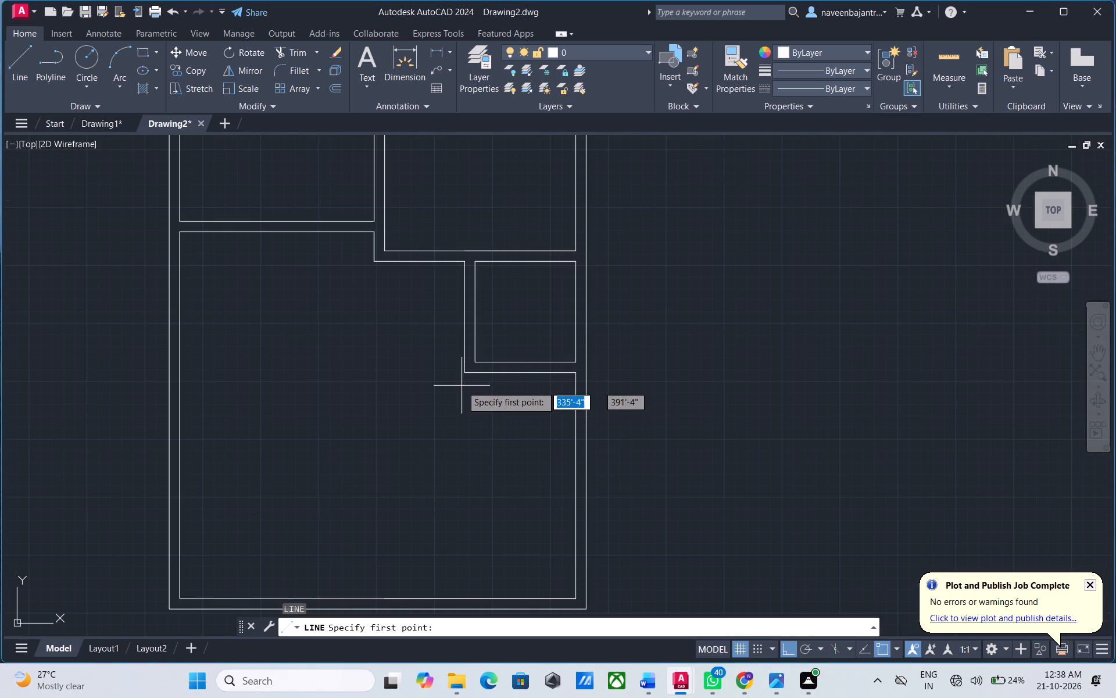
{"action": "left_click", "coordinate": [463, 371]}
{"action": "left_click", "coordinate": [112, 380]}
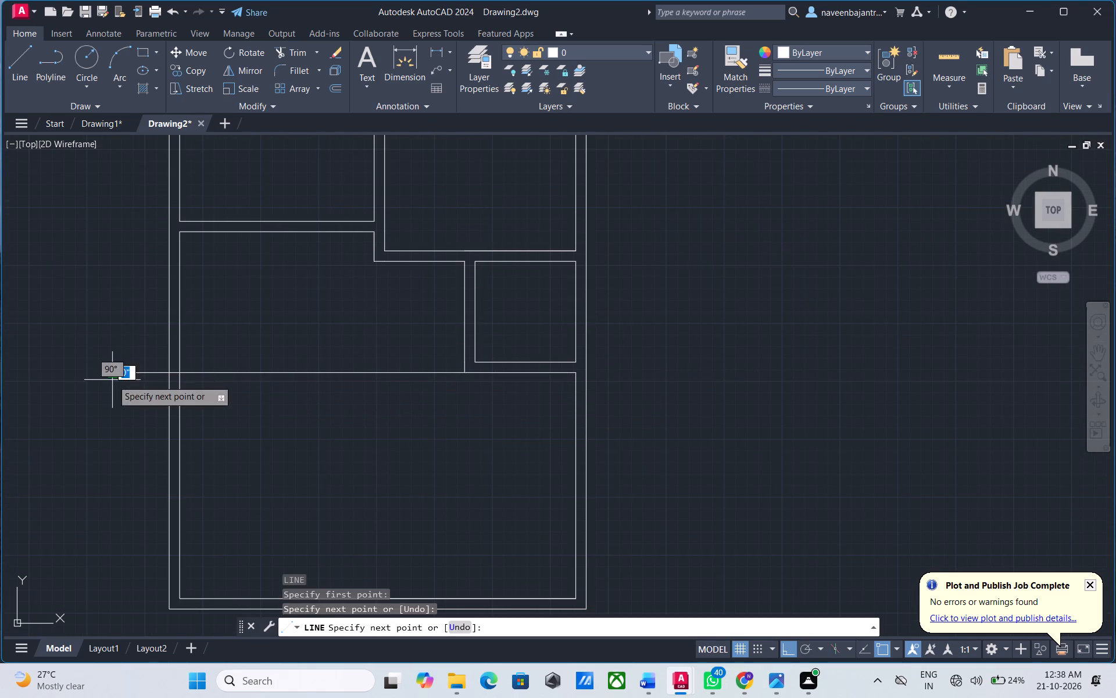
{"action": "key", "text": "Escape"}
Draw a parallel horizontal line from the small room's inner lower-left corner leftward past the left outer wall.
{"action": "key", "text": "l"}
{"action": "key", "text": "space"}
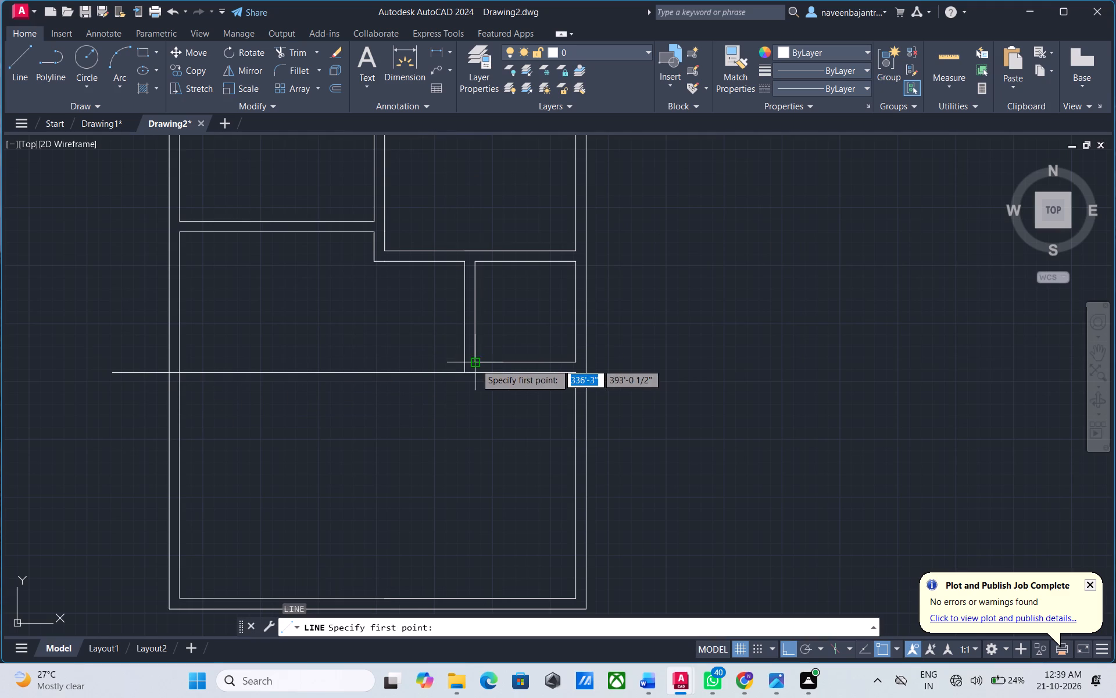
{"action": "left_click", "coordinate": [475, 364]}
{"action": "left_click", "coordinate": [129, 362]}
{"action": "key", "text": "Escape"}
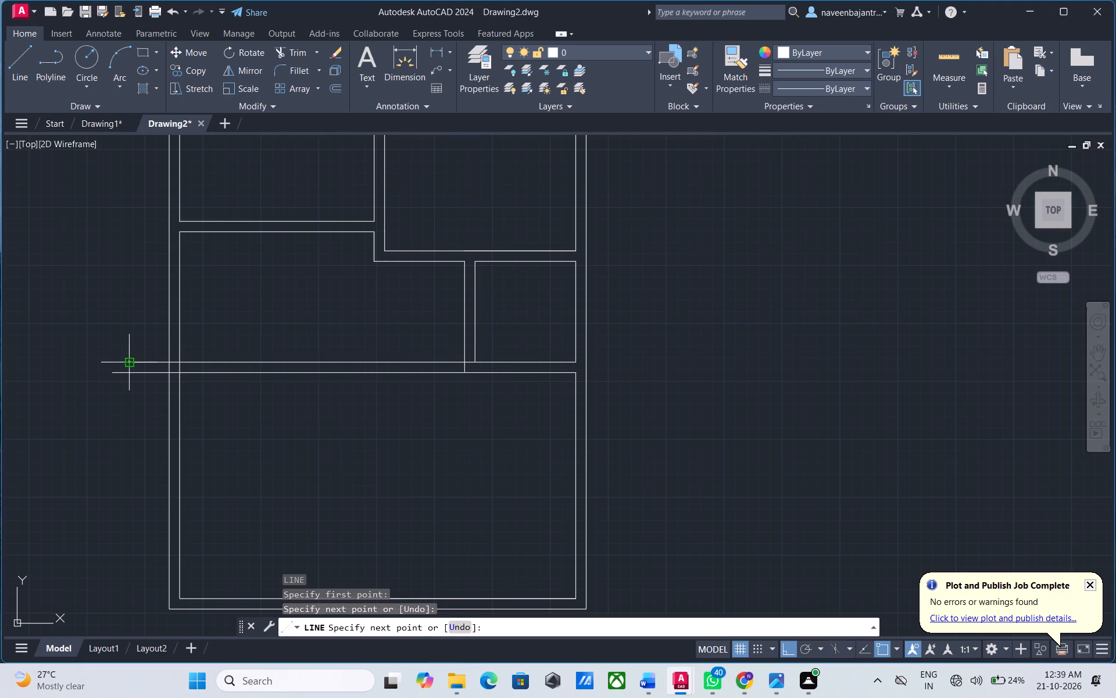
Trim the two horizontal partition lines' overhangs at the left outer wall and the segments crossing that junction and the side partition's lower junction.
{"action": "type", "text": "TR"}
{"action": "key", "text": "space"}
{"action": "left_click", "coordinate": [132, 371]}
{"action": "left_click", "coordinate": [153, 361]}
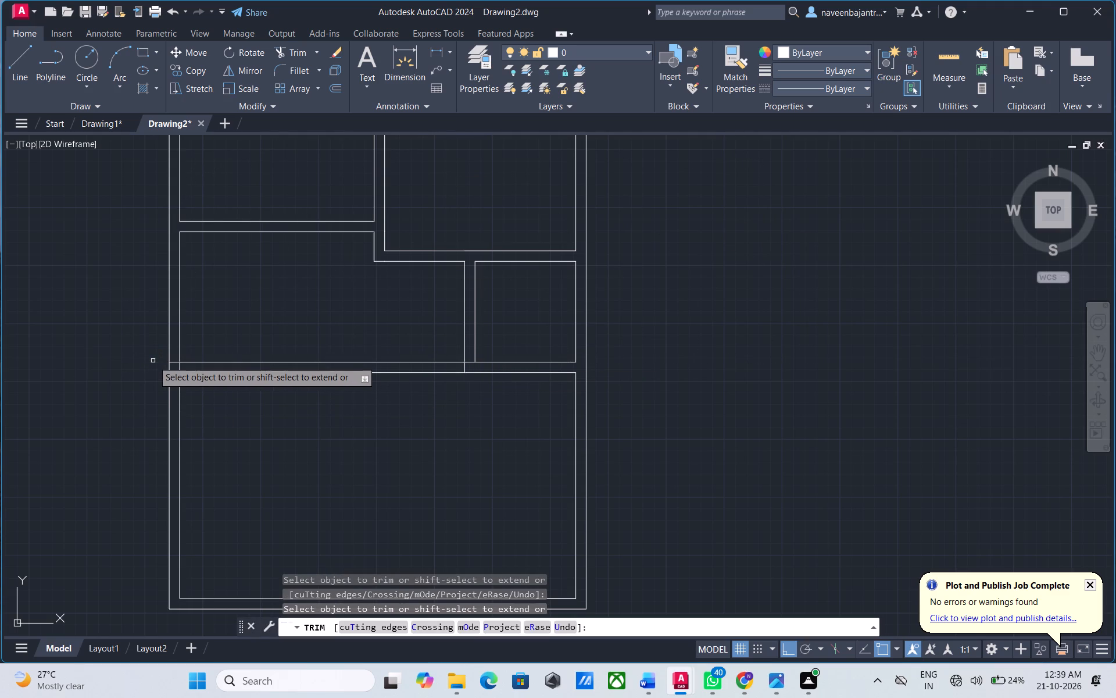
{"action": "left_click", "coordinate": [171, 364]}
{"action": "left_click", "coordinate": [174, 372]}
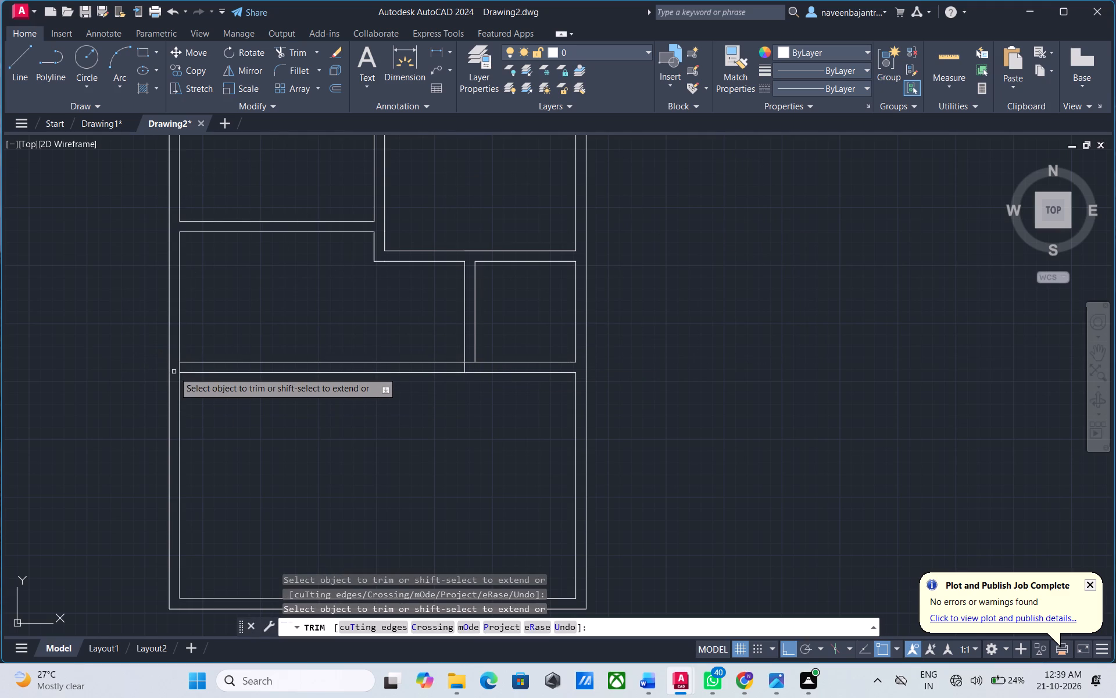
{"action": "left_click", "coordinate": [180, 369]}
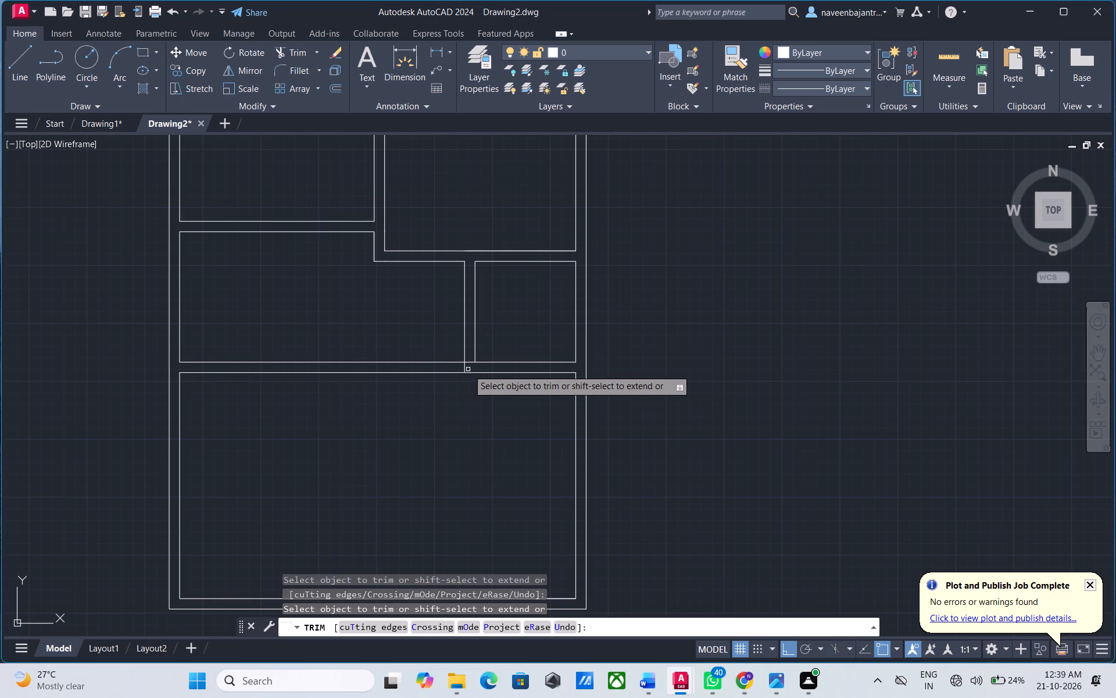
{"action": "left_click", "coordinate": [464, 369]}
{"action": "left_click", "coordinate": [472, 363]}
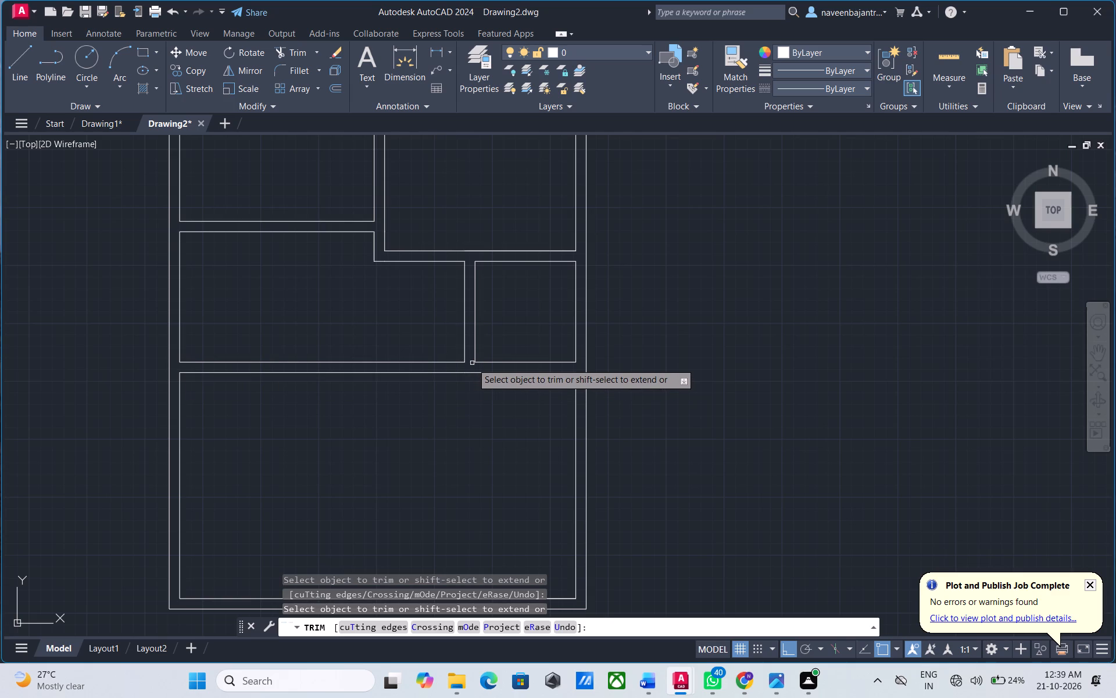
{"action": "key", "text": "Escape"}
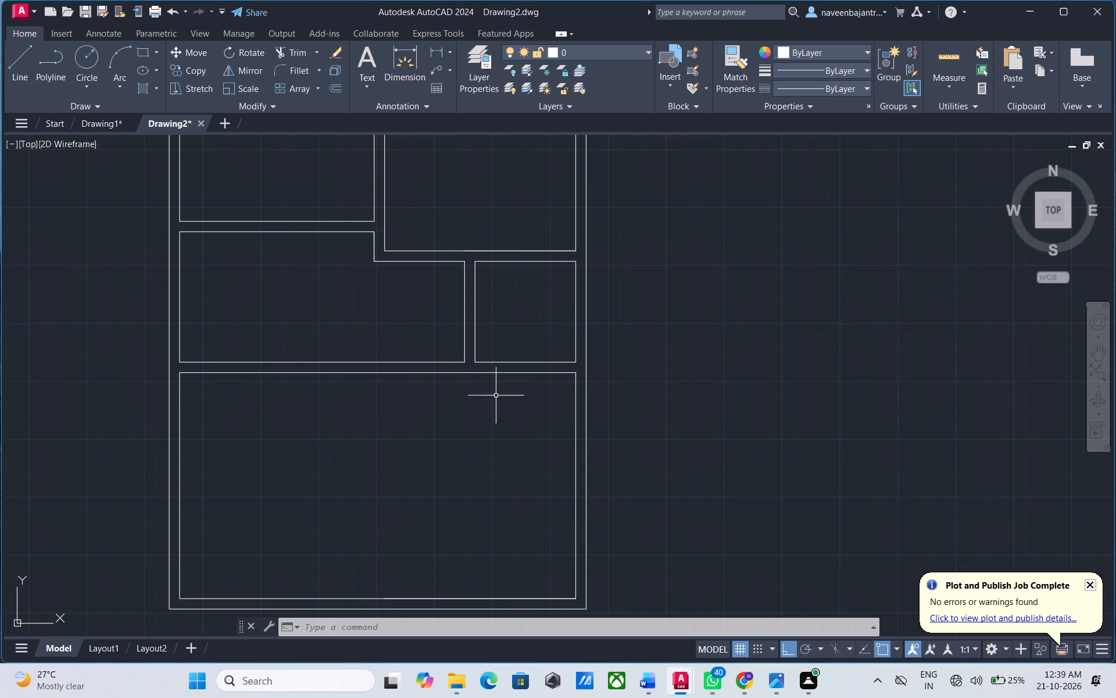
Offset the left outer wall's inner line 6' inward in the large bottom room.
{"action": "scroll", "coordinate": [463, 471], "scroll_direction": "down", "scroll_amount": 1}
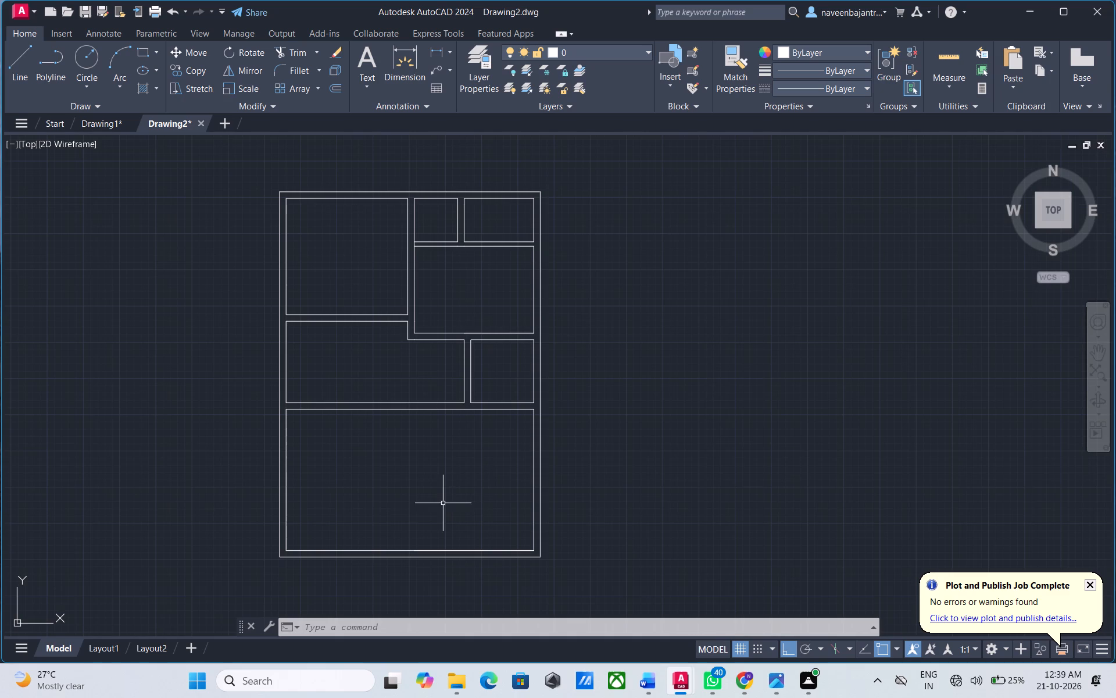
{"action": "middle_click_drag", "start_coordinate": [443, 503], "coordinate": [538, 397]}
{"action": "scroll", "coordinate": [443, 471], "scroll_direction": "up", "scroll_amount": 2}
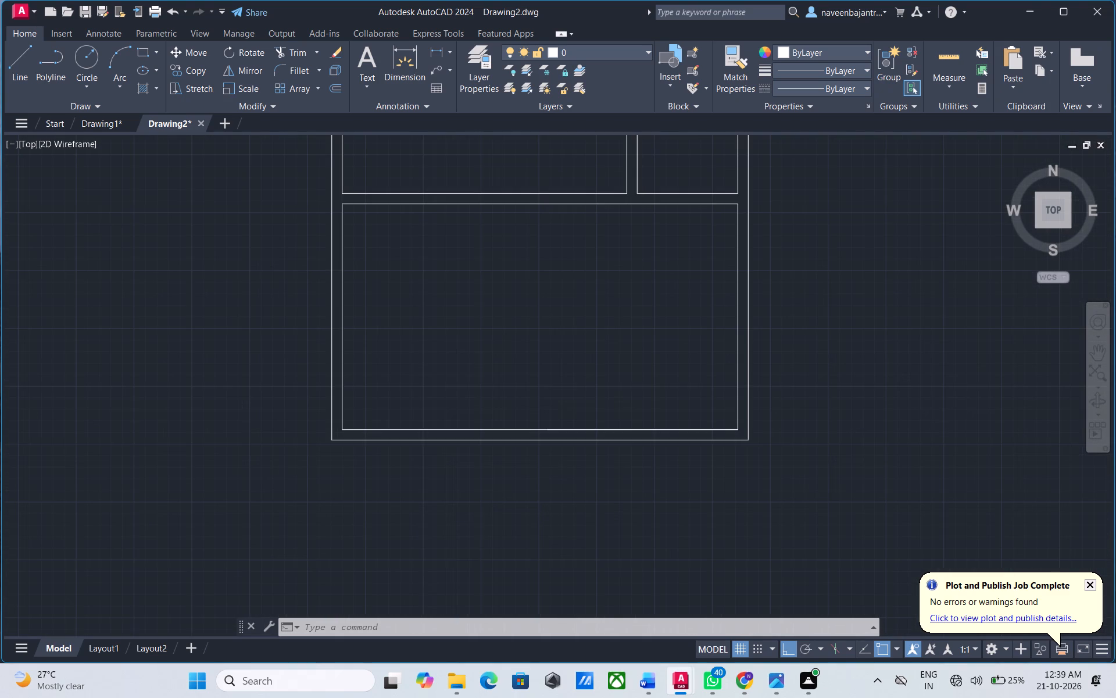
{"action": "key", "text": "Escape"}
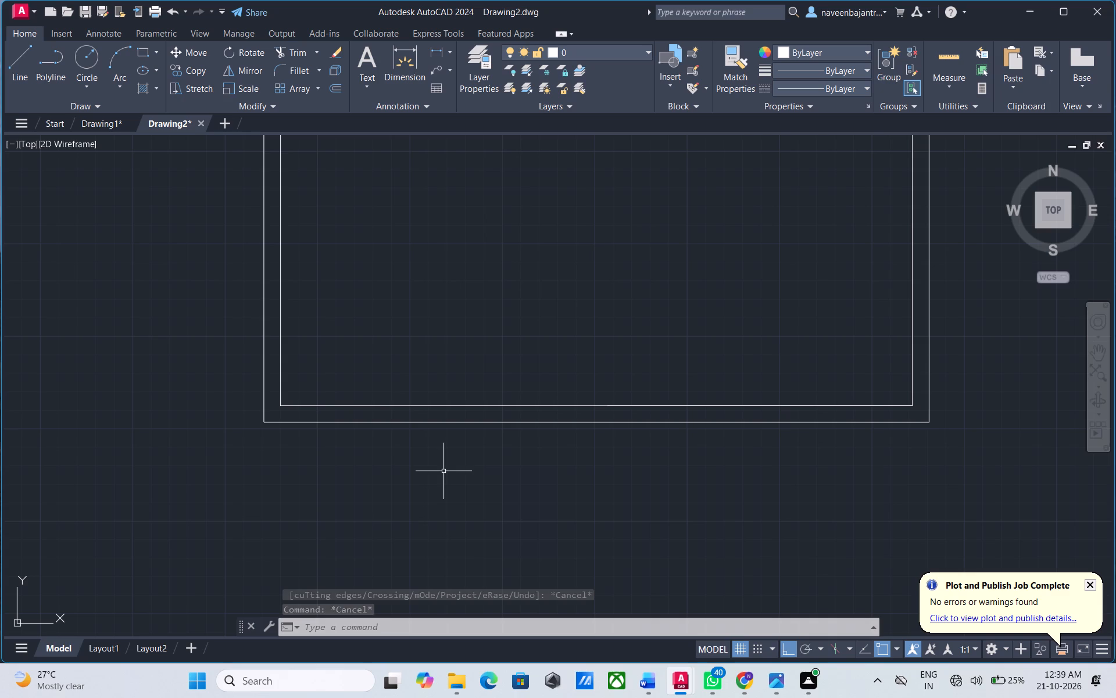
{"action": "key", "text": "Escape"}
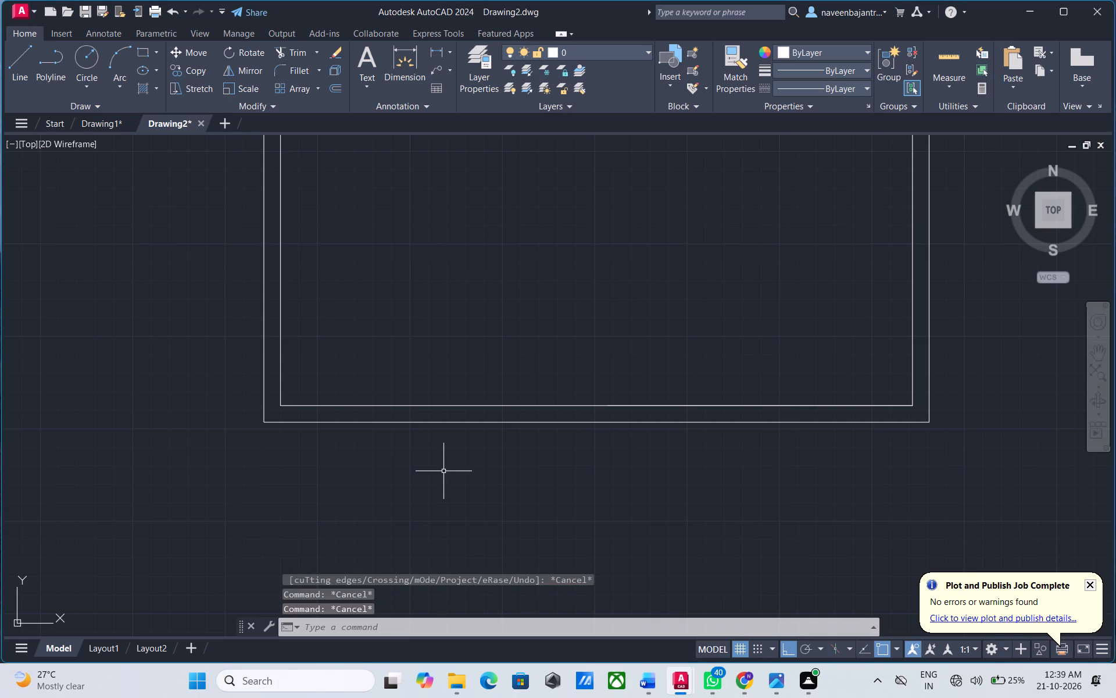
{"action": "type", "text": "O 6'"}
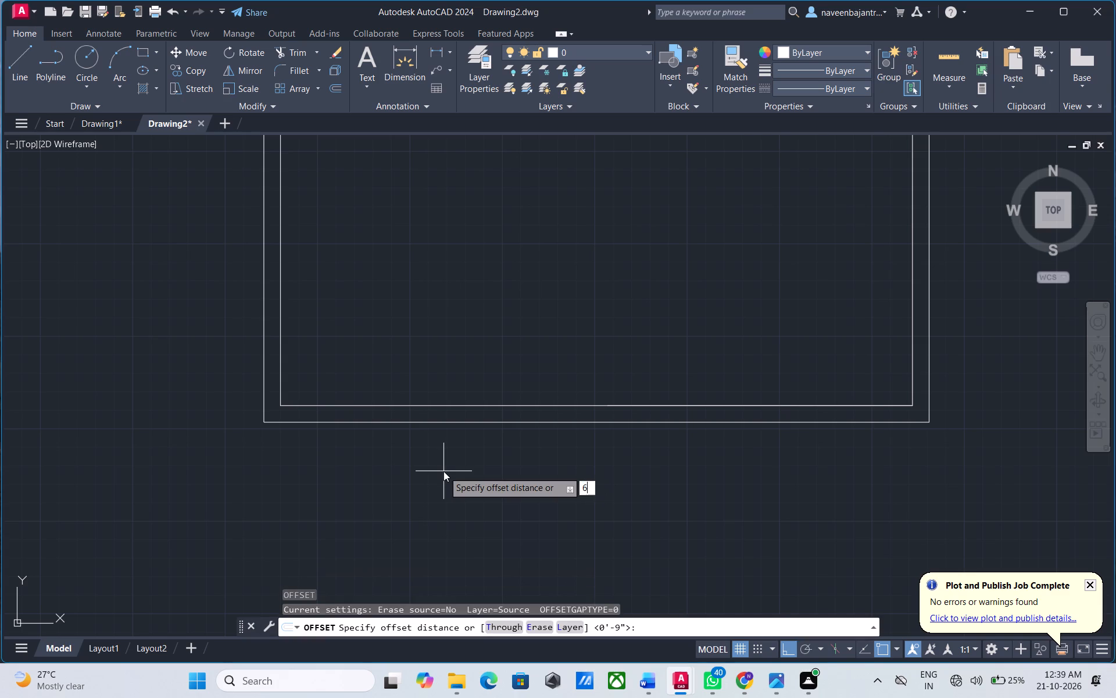
{"action": "key", "text": "Return"}
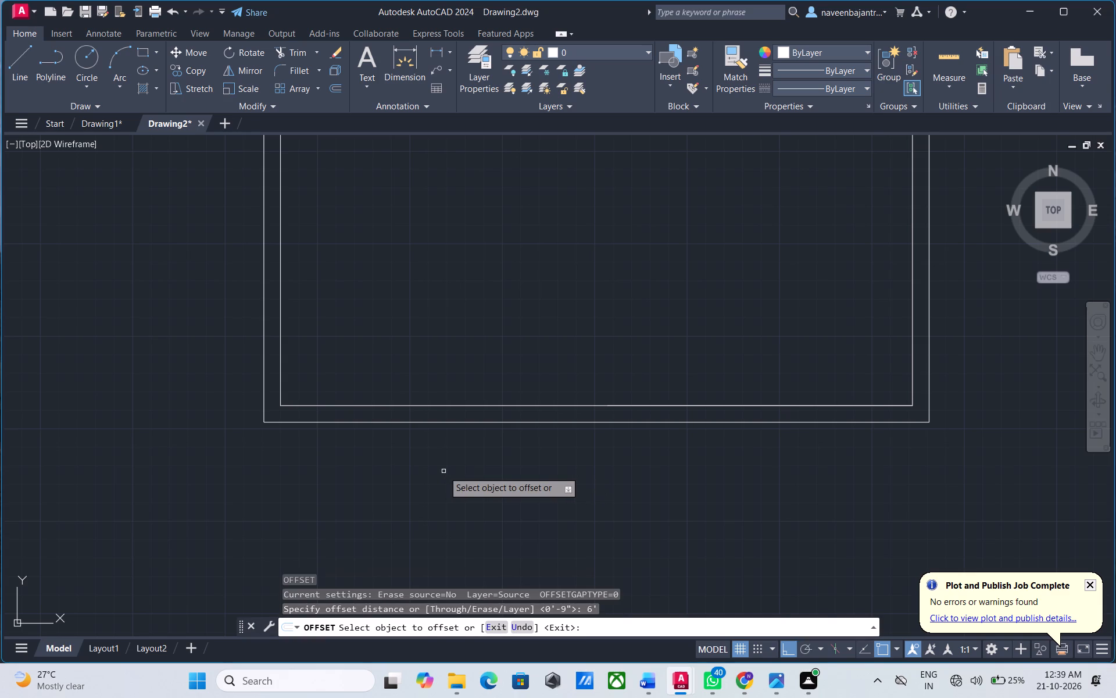
{"action": "scroll", "coordinate": [443, 471], "scroll_direction": "down", "scroll_amount": 2}
{"action": "left_click", "coordinate": [381, 396]}
{"action": "left_click", "coordinate": [402, 396]}
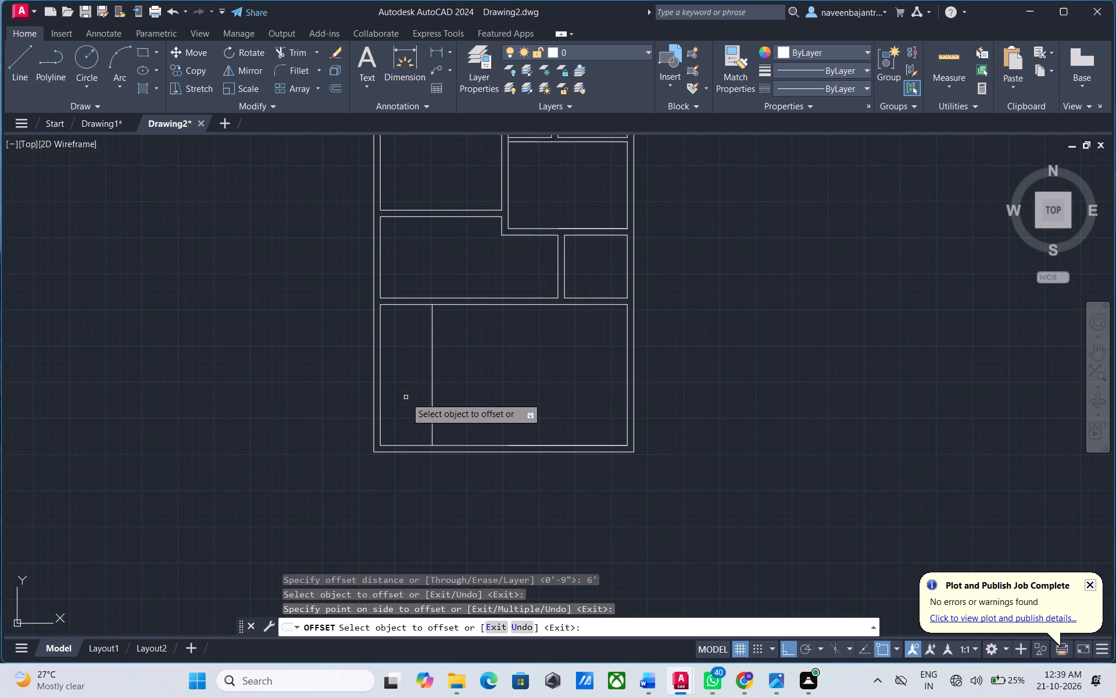
{"action": "key", "text": "Escape"}
Offset the new vertical line 9" toward the right outer wall to form a partition in the bottom room.
{"action": "type", "text": "O 9"}
{"action": "key", "text": "shift+quotedbl"}
{"action": "key", "text": "Return"}
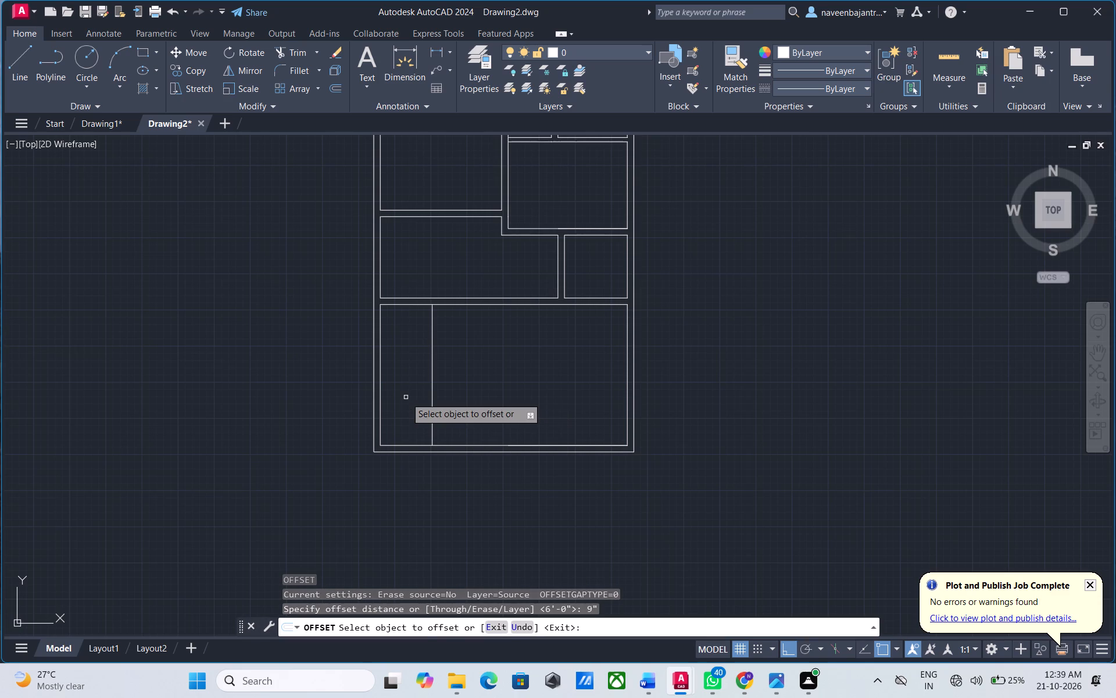
{"action": "left_click", "coordinate": [432, 398]}
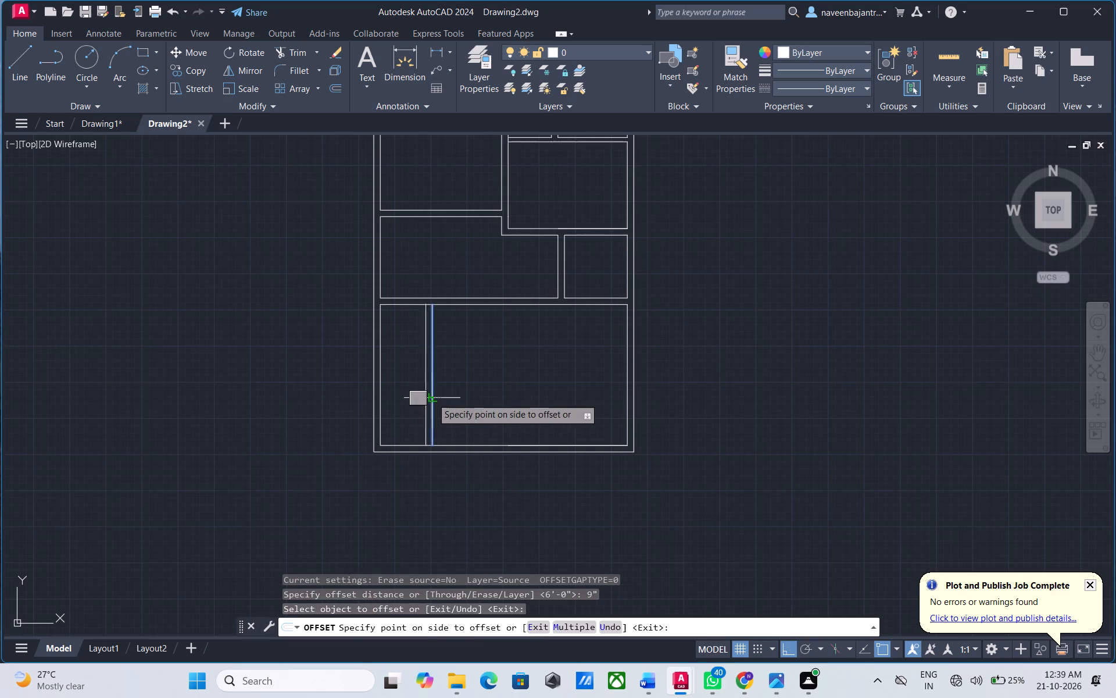
{"action": "left_click", "coordinate": [467, 398]}
{"action": "key", "text": "Escape"}
Trim the bottom and top room lines between the new vertical partition's two lines.
{"action": "type", "text": "TR"}
{"action": "key", "text": "space"}
{"action": "left_click", "coordinate": [435, 444]}
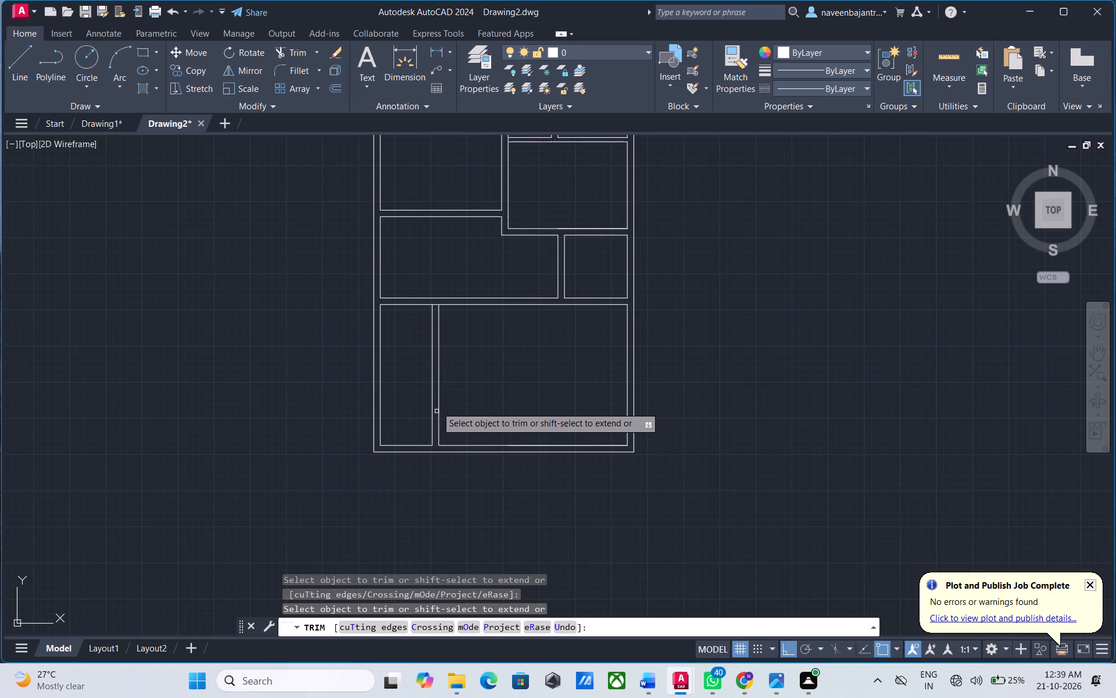
{"action": "left_click", "coordinate": [435, 305]}
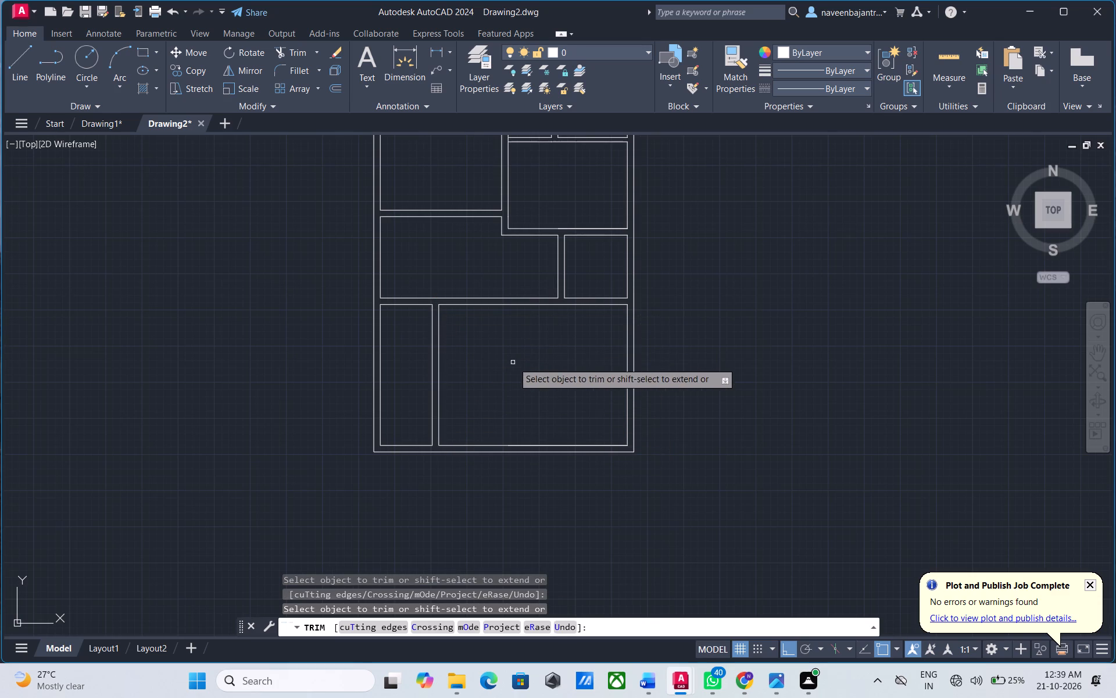
{"action": "key", "text": "Escape"}
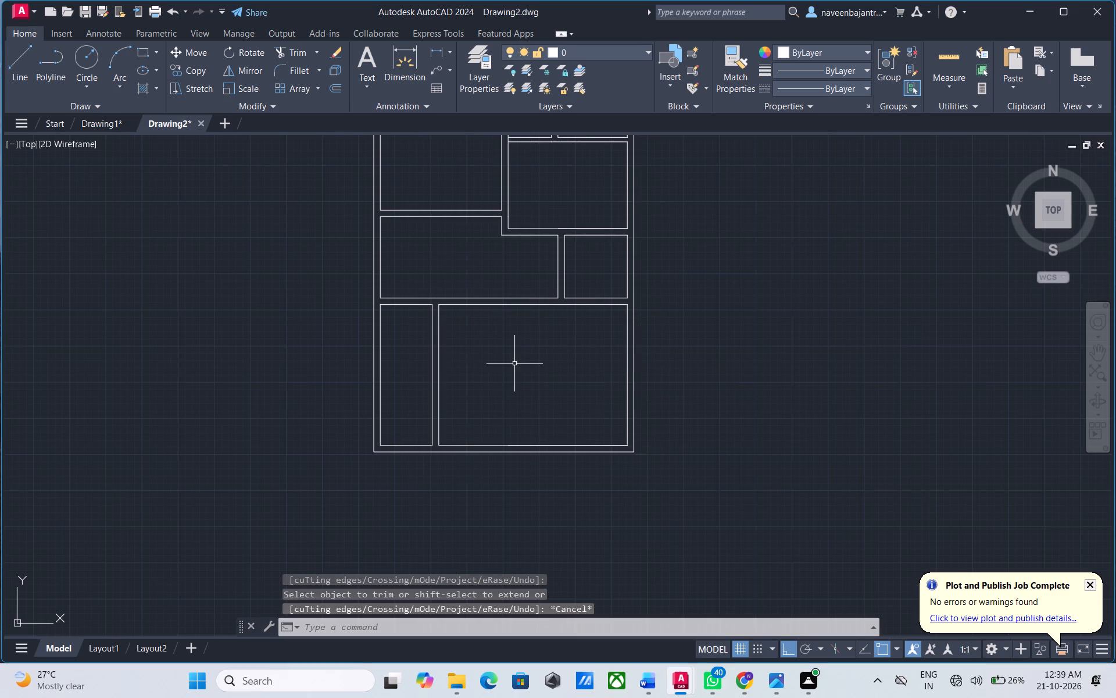
Offset the bottom inner wall line of the narrow lower-left room 4'10" upward.
{"action": "key", "text": "Escape"}
{"action": "type", "text": "O"}
{"action": "key", "text": "space"}
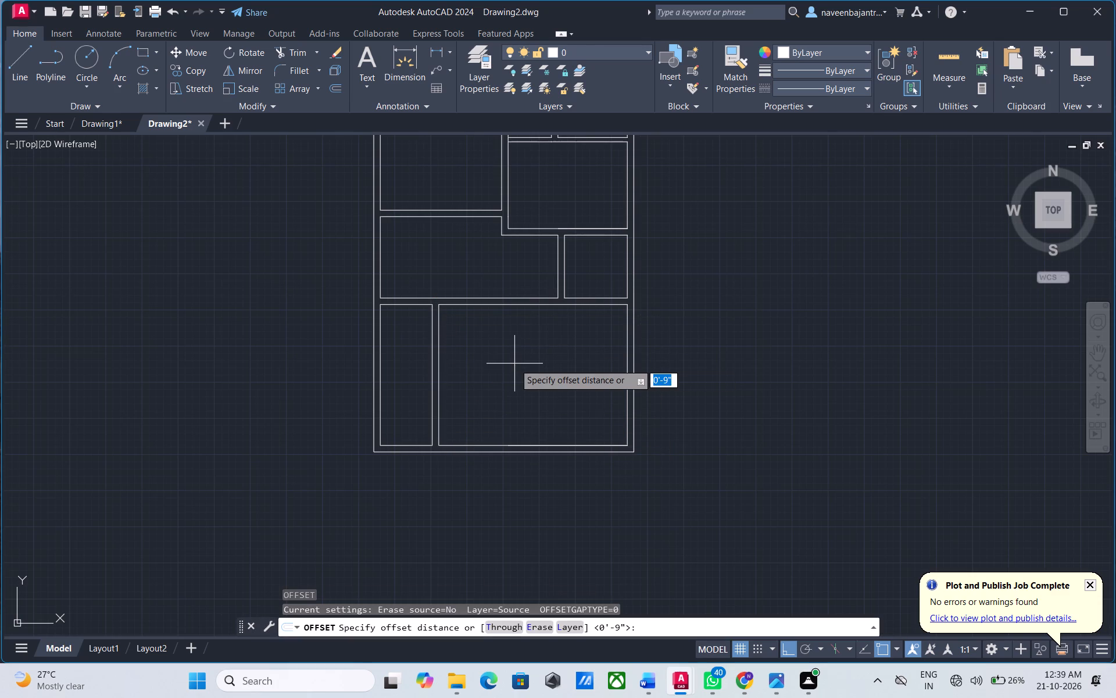
{"action": "type", "text": "4'"}
{"action": "type", "text": "10"}
{"action": "key", "text": "shift+quotedbl"}
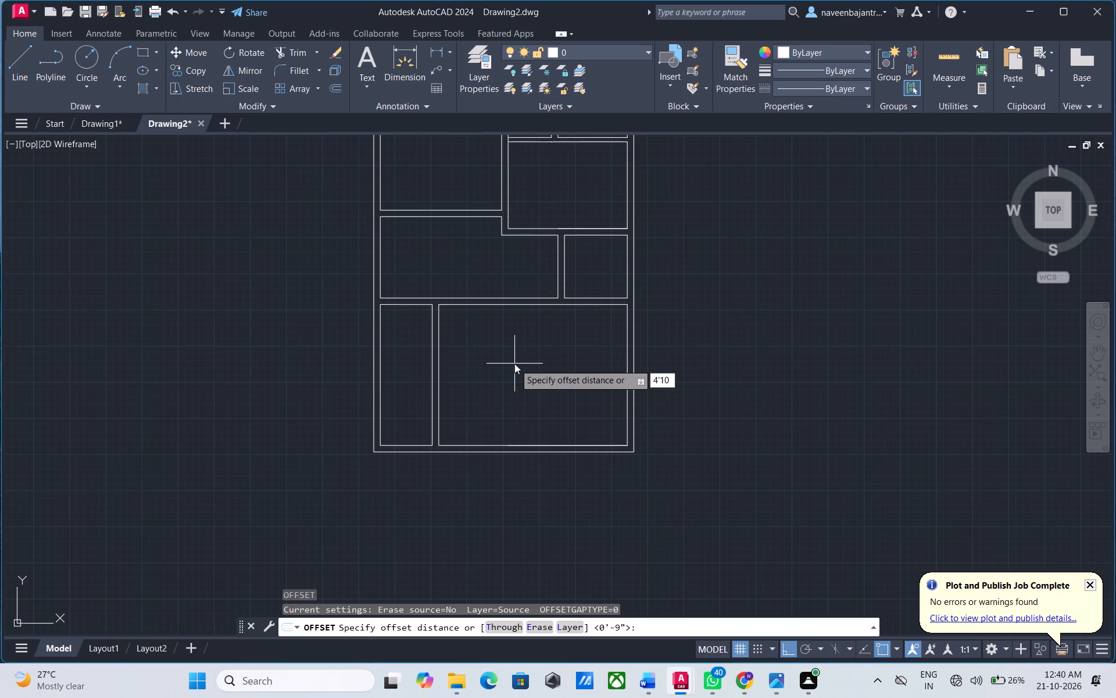
{"action": "key", "text": "Return"}
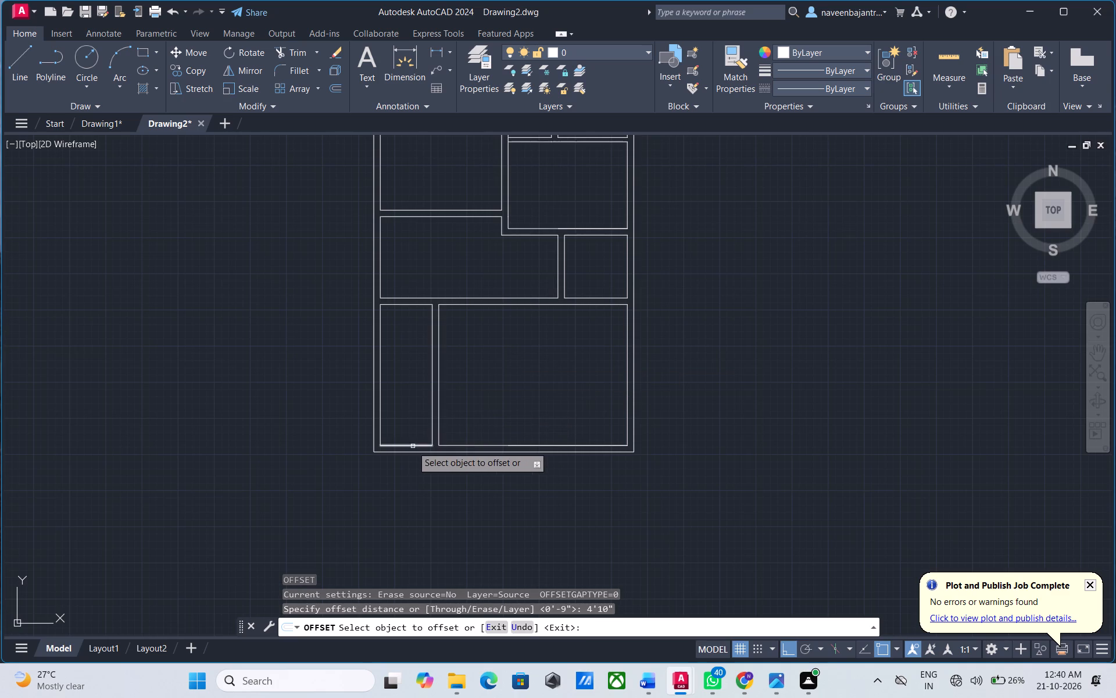
{"action": "left_click", "coordinate": [412, 446]}
{"action": "left_click", "coordinate": [408, 426]}
{"action": "key", "text": "Escape"}
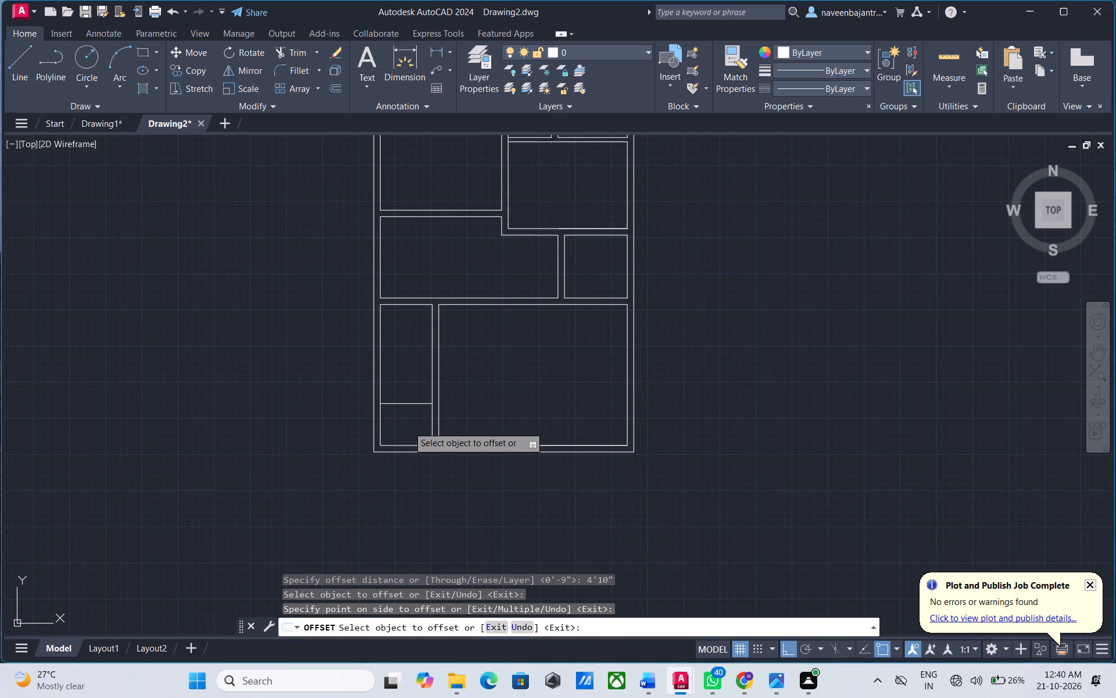
Offset the new horizontal line in the narrow lower-left room 9" upward.
{"action": "key", "text": "Escape"}
{"action": "type", "text": "O"}
{"action": "key", "text": "space"}
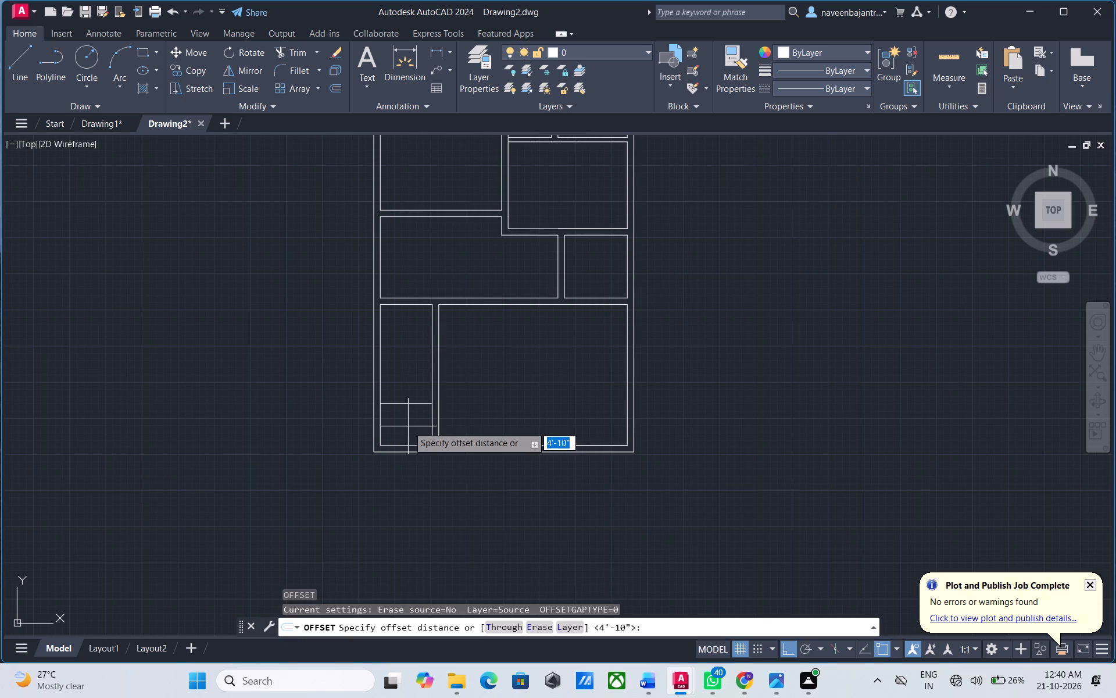
{"action": "key", "text": "9"}
{"action": "key", "text": "shift+quotedbl"}
{"action": "key", "text": "Return"}
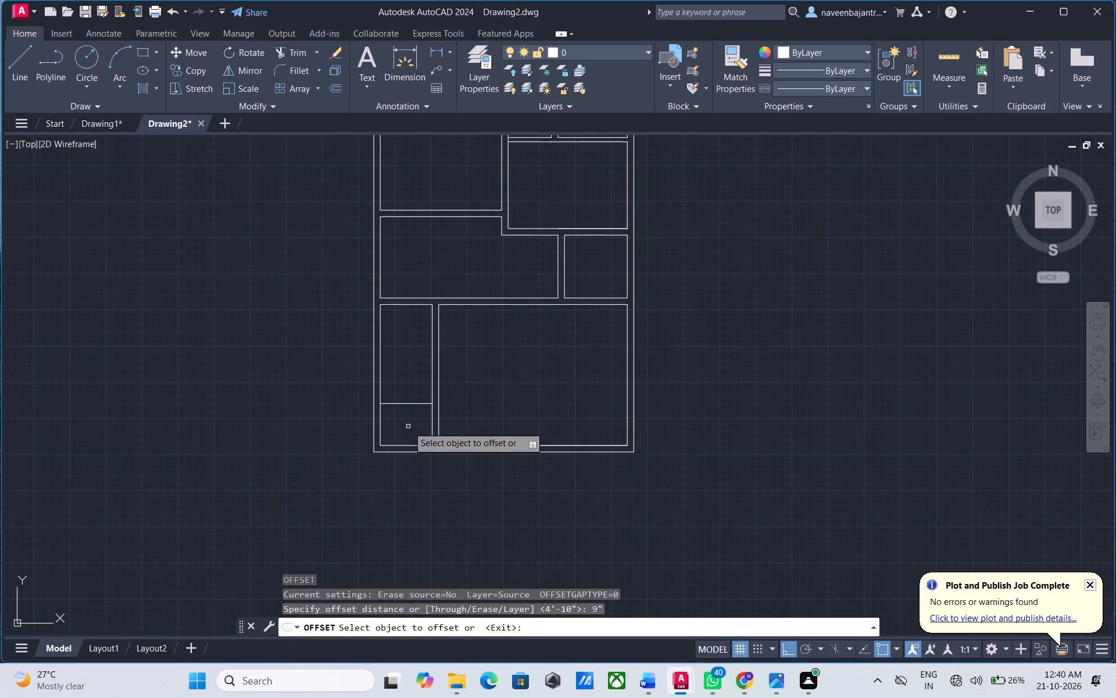
{"action": "left_click", "coordinate": [410, 403]}
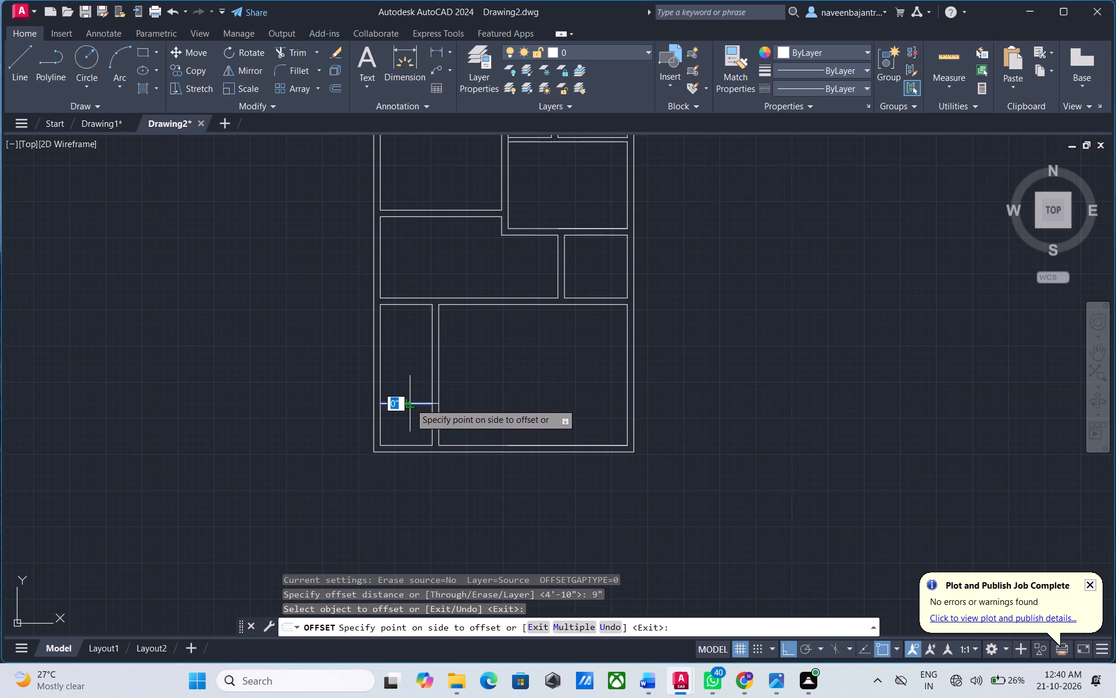
{"action": "left_click", "coordinate": [410, 389]}
{"action": "key", "text": "Escape"}
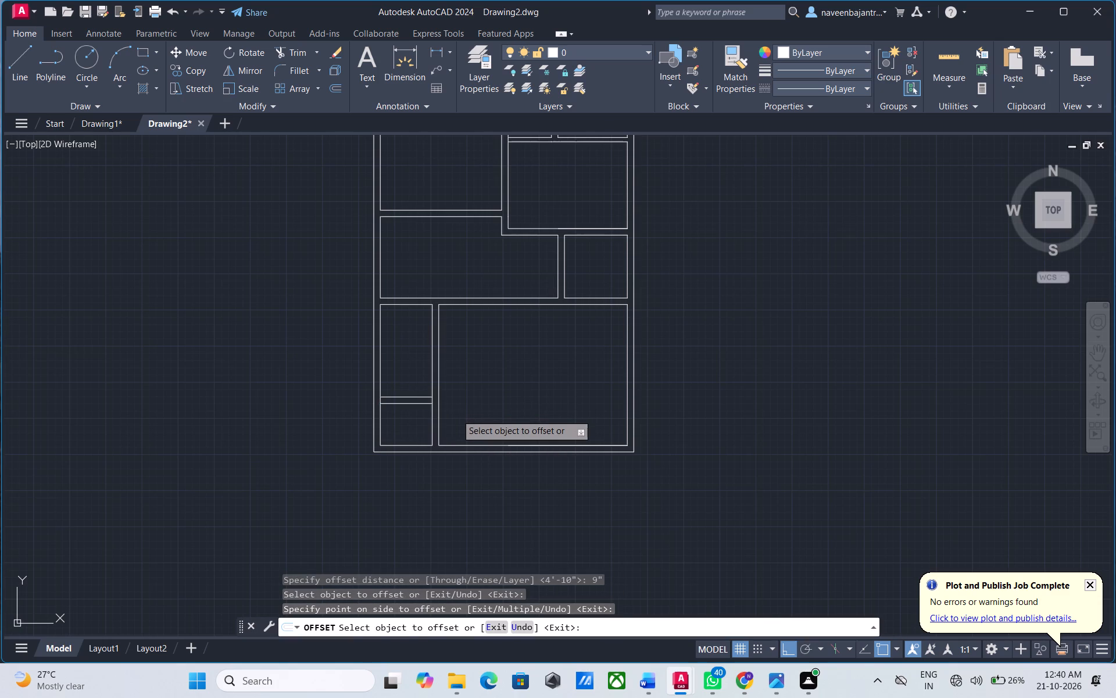
Draw a horizontal line from the upper partition line's right end rightward past both lines of the vertical partition.
{"action": "scroll", "coordinate": [456, 414], "scroll_direction": "up", "scroll_amount": 2}
{"action": "key", "text": "Escape"}
{"action": "type", "text": "L"}
{"action": "key", "text": "space"}
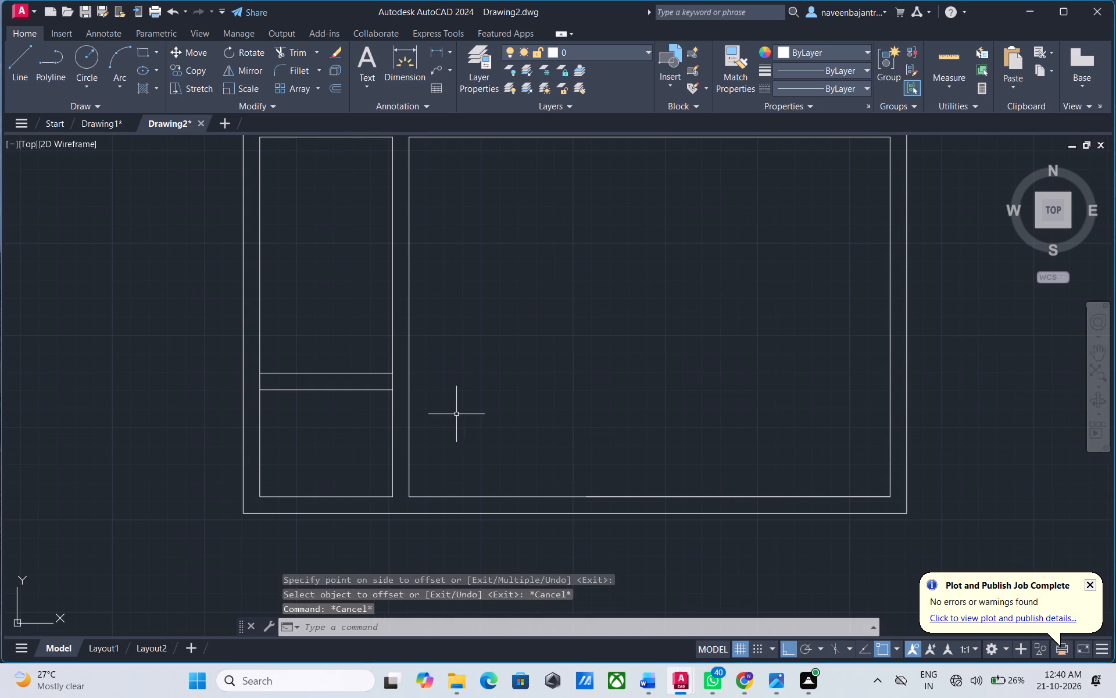
{"action": "left_click", "coordinate": [394, 375]}
{"action": "left_click", "coordinate": [452, 374]}
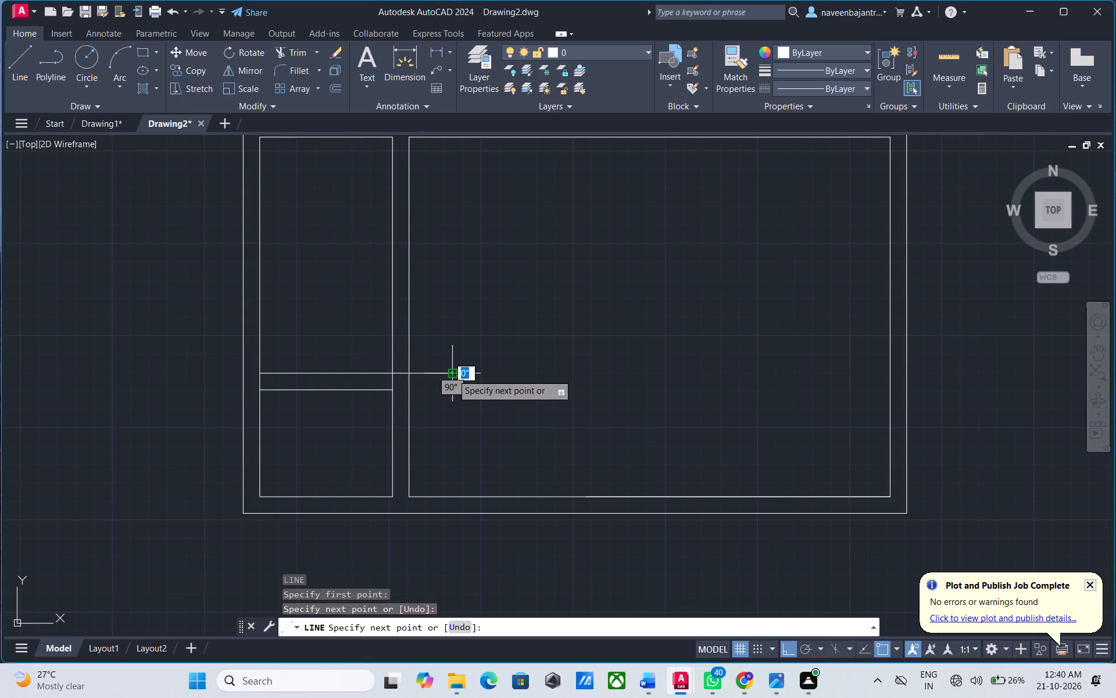
{"action": "key", "text": "Escape"}
Trim the line overhang, the vertical partition lines above the small lower-left room, and the wall segments crossing its partition junctions.
{"action": "type", "text": "TR"}
{"action": "key", "text": "space"}
{"action": "left_click", "coordinate": [443, 373]}
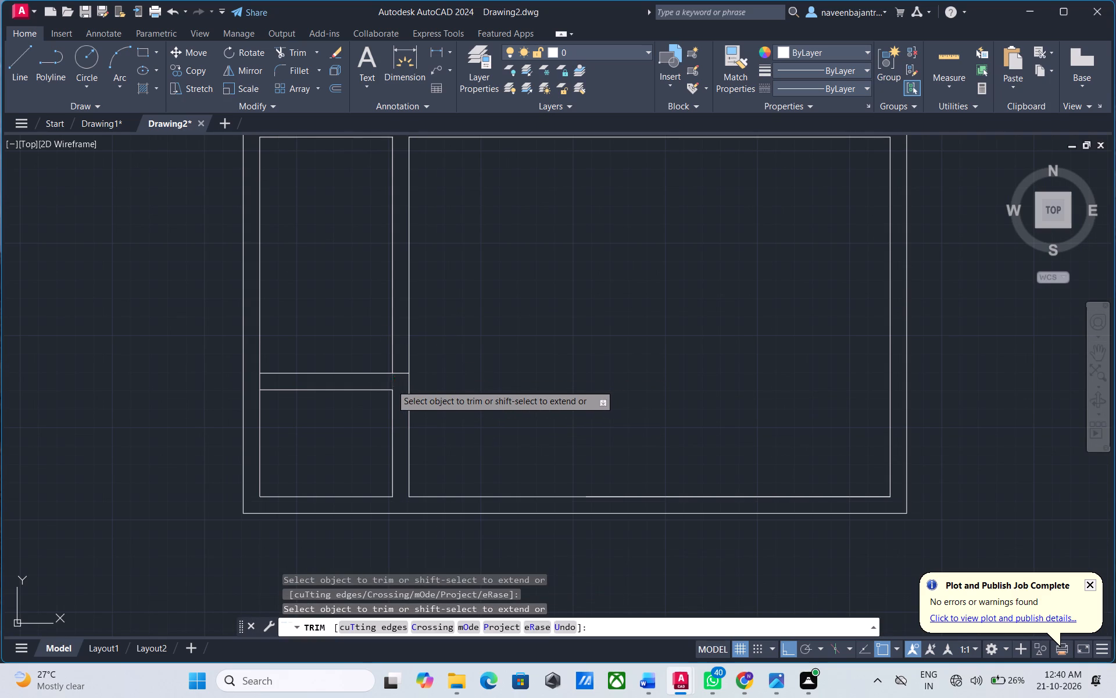
{"action": "left_click", "coordinate": [391, 384]}
{"action": "left_click", "coordinate": [394, 348]}
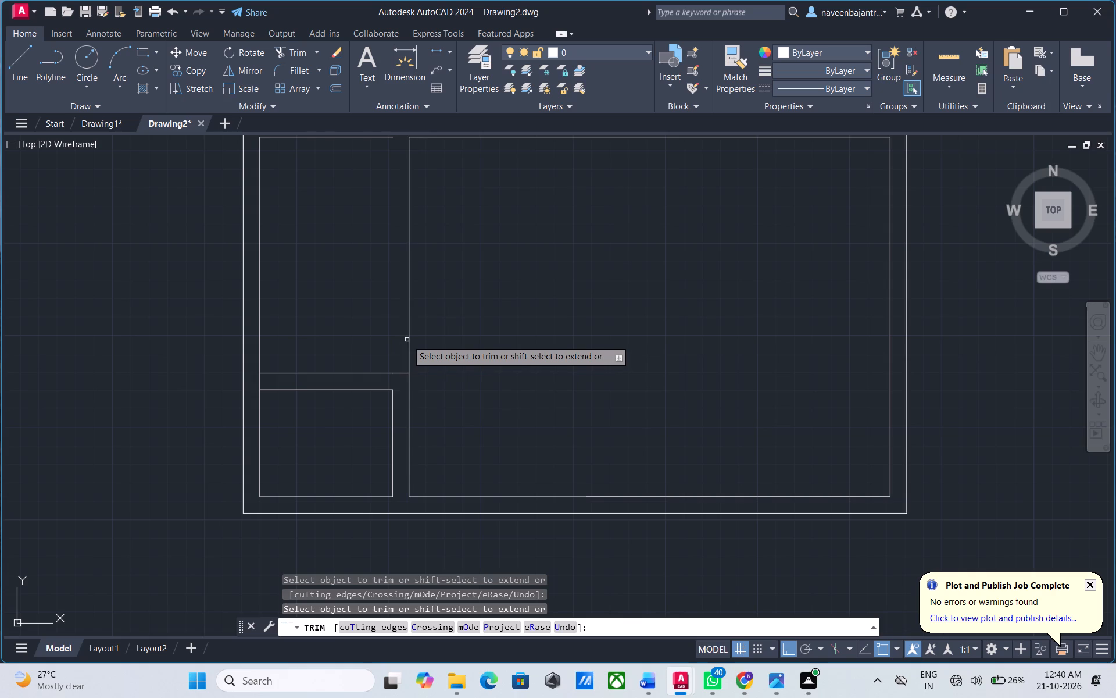
{"action": "left_click", "coordinate": [407, 339]}
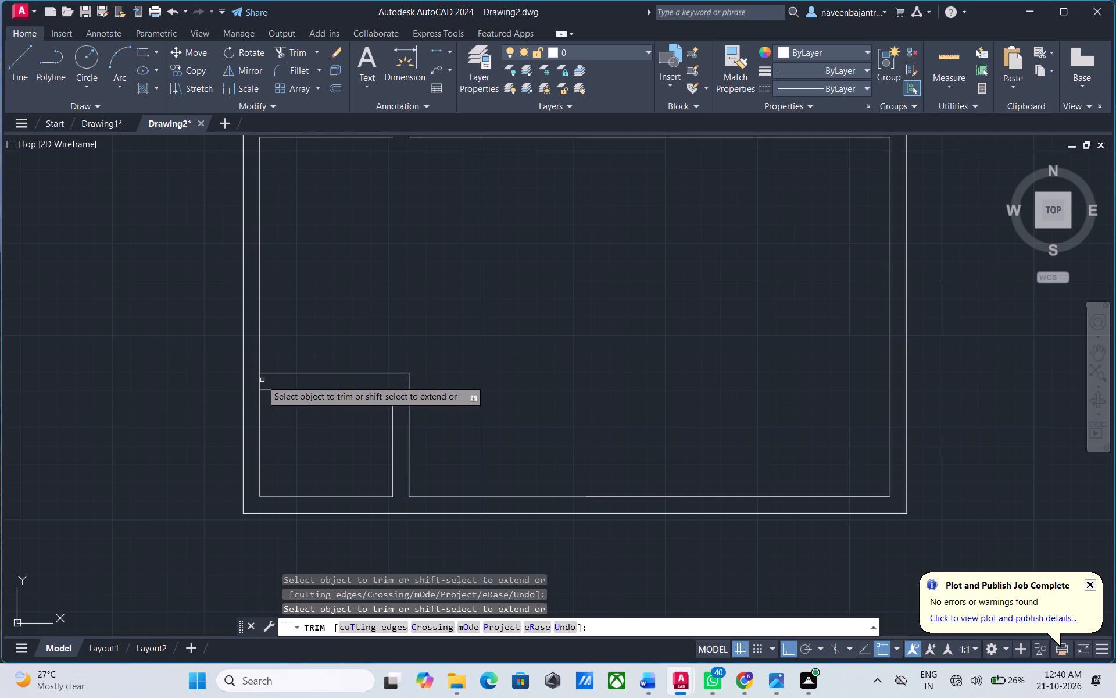
{"action": "left_click", "coordinate": [260, 380]}
{"action": "key", "text": "Escape"}
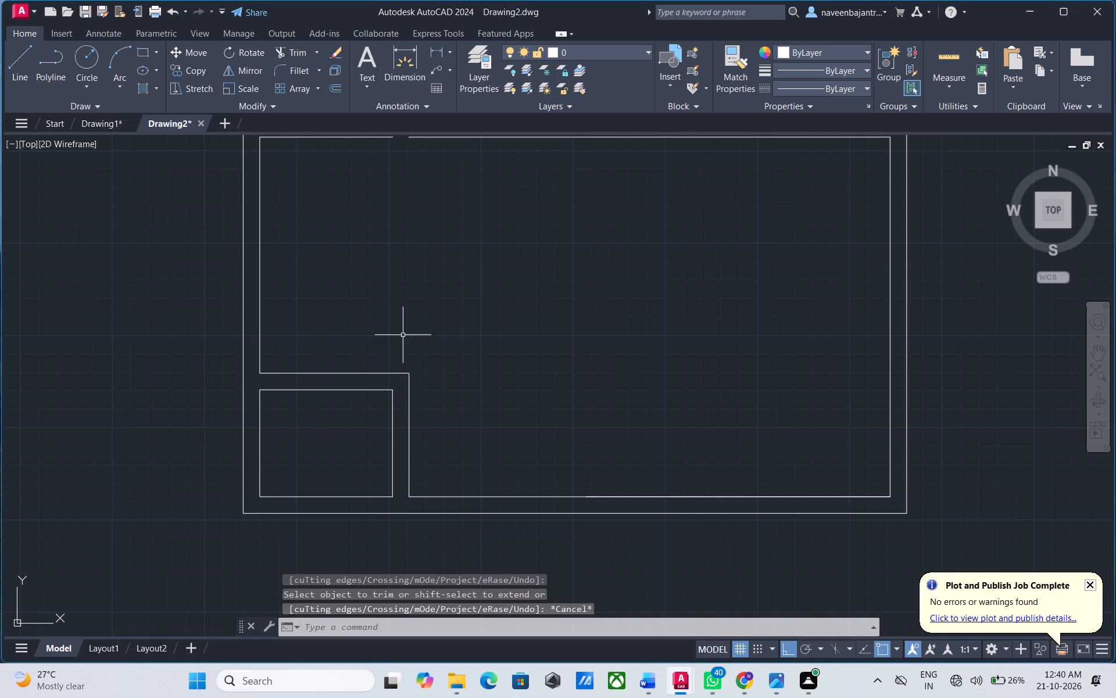
Extend the left part of the bottom room's top wall line to close the gap left by the removed partition.
{"action": "scroll", "coordinate": [413, 334], "scroll_direction": "down", "scroll_amount": 1}
{"action": "middle_click_drag", "start_coordinate": [441, 320], "coordinate": [427, 394]}
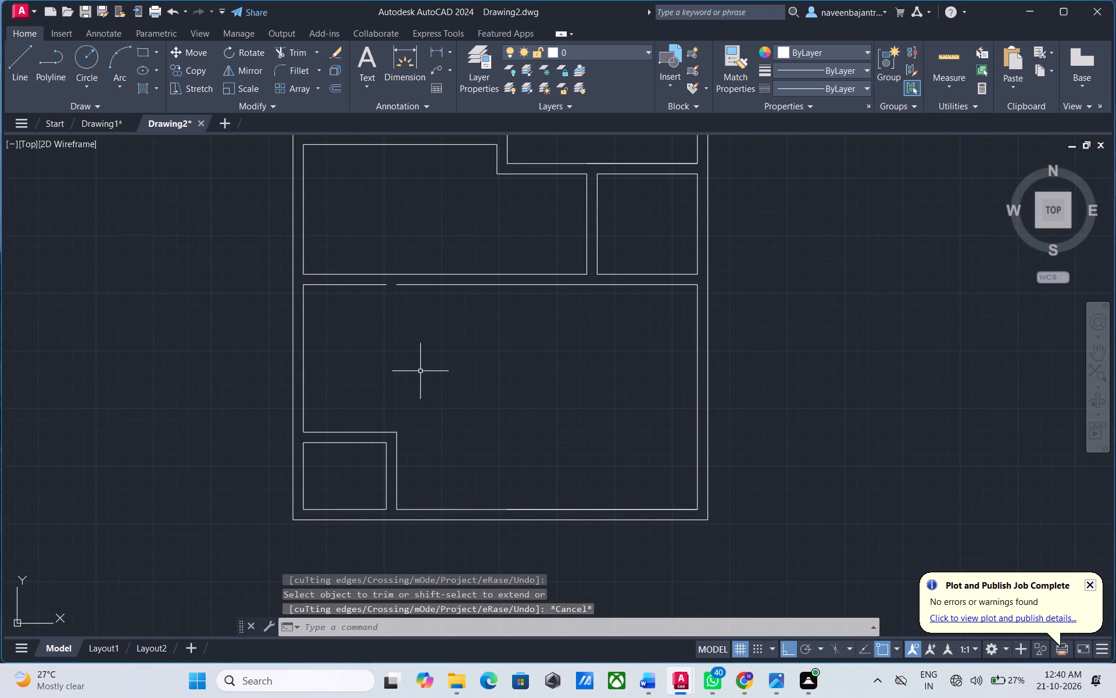
{"action": "key", "text": "Escape"}
{"action": "type", "text": "EX"}
{"action": "key", "text": "space"}
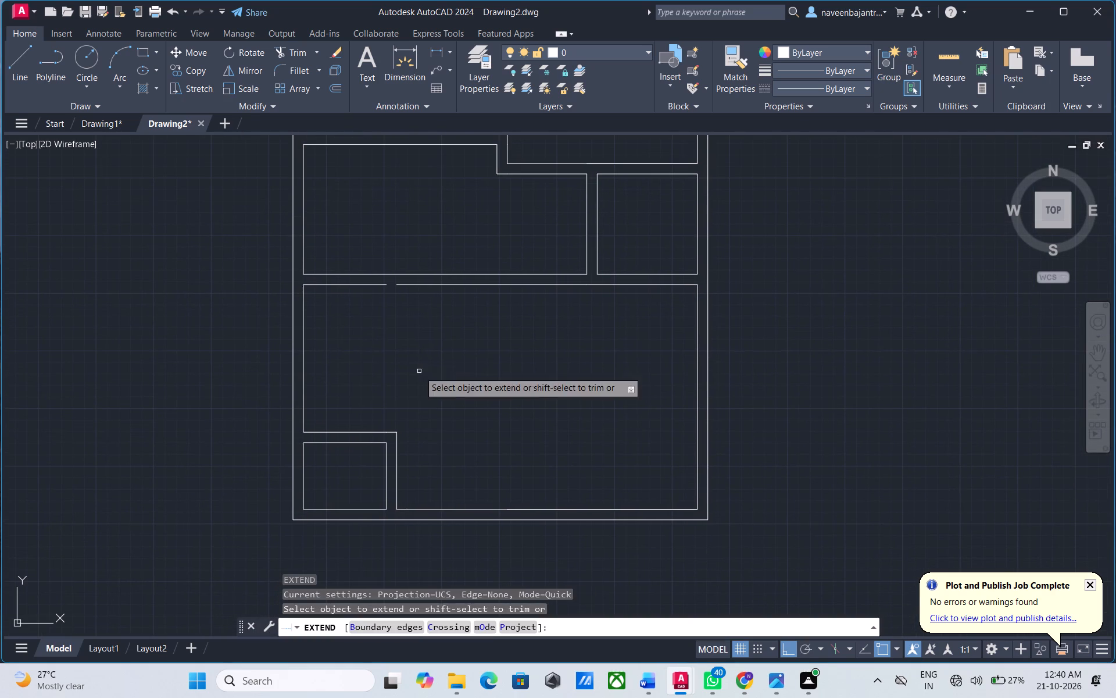
{"action": "left_click", "coordinate": [370, 283]}
{"action": "key", "text": "Escape"}
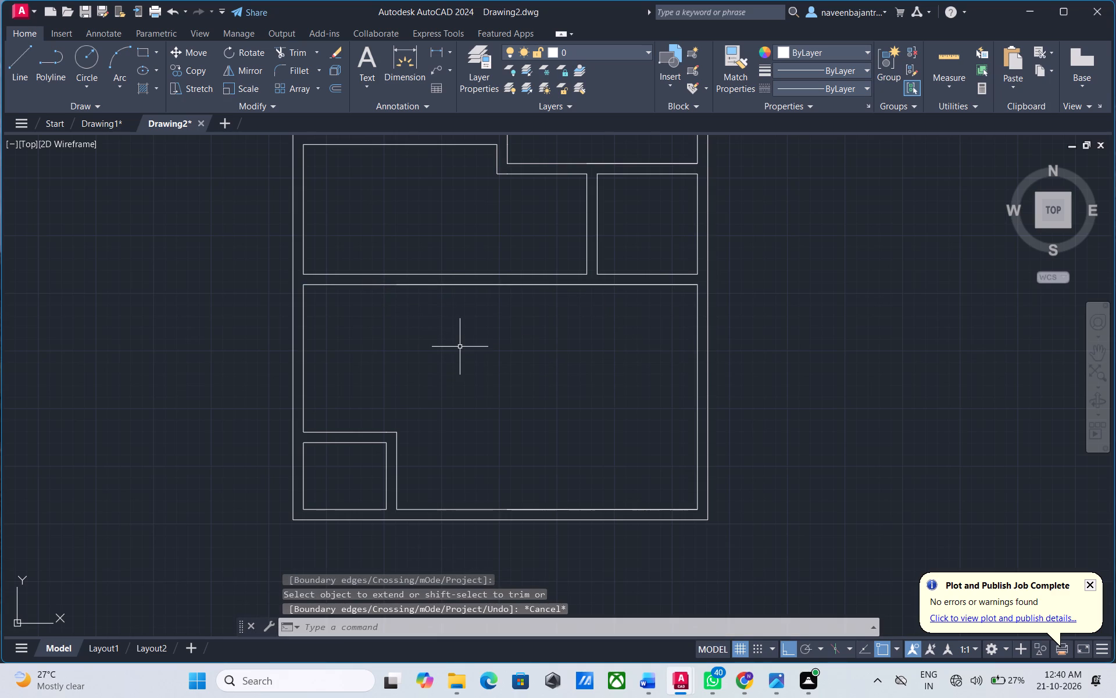
Offset the inner left wall line of the large bottom room 10' to the right.
{"action": "key", "text": "Escape"}
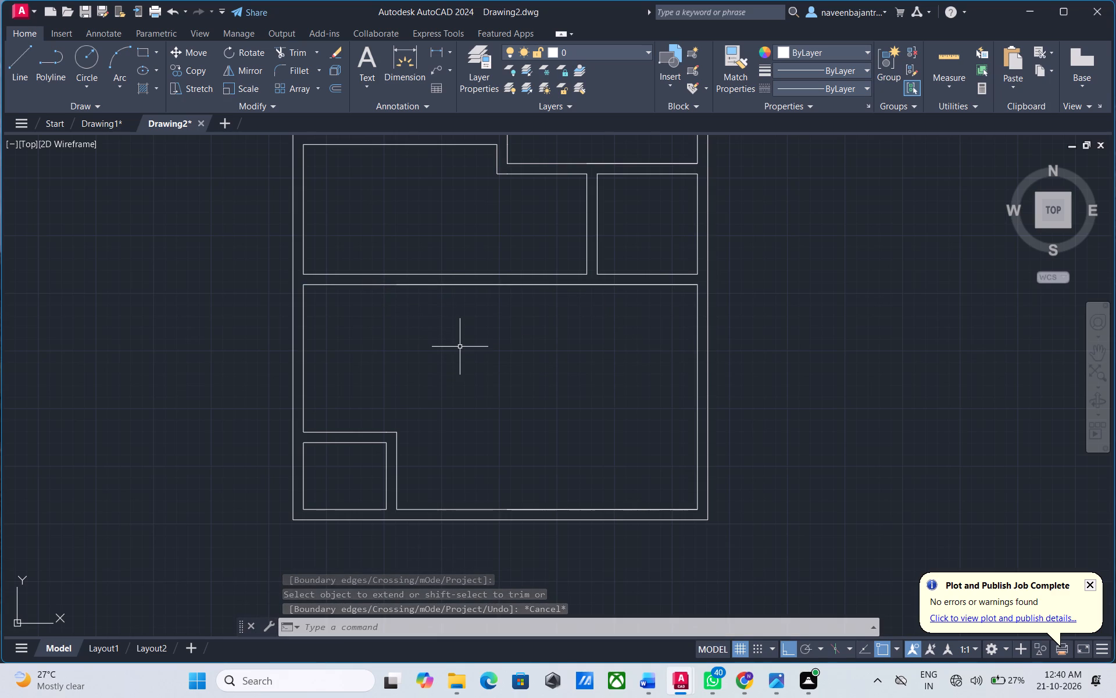
{"action": "type", "text": "O 10"}
{"action": "key", "text": "apostrophe"}
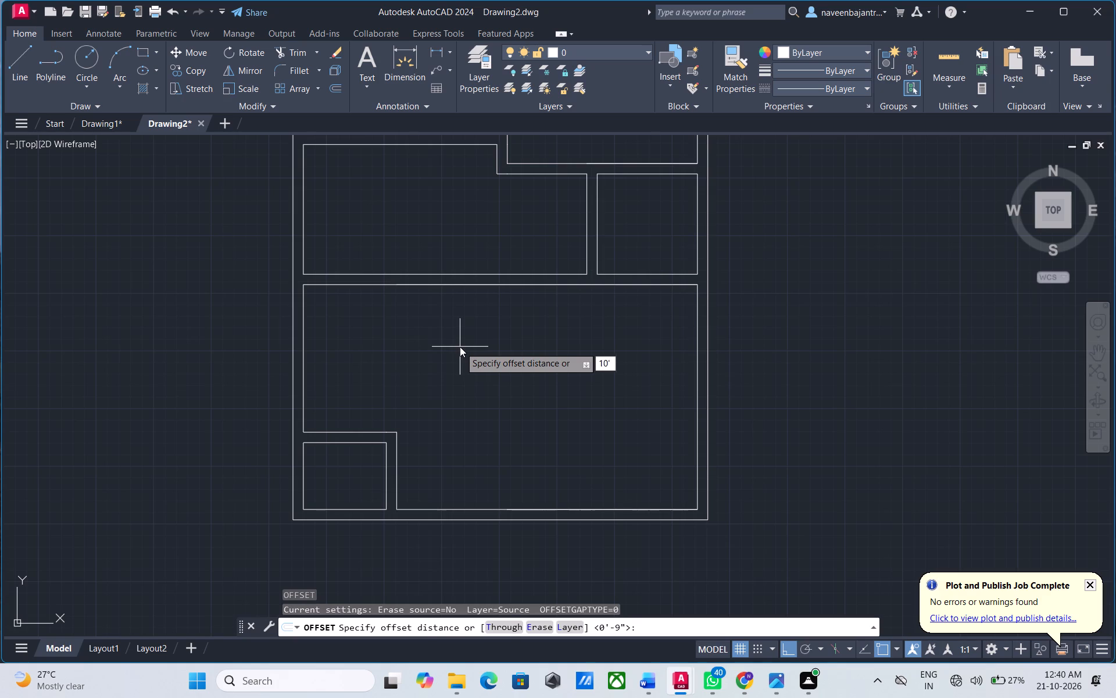
{"action": "key", "text": "Return"}
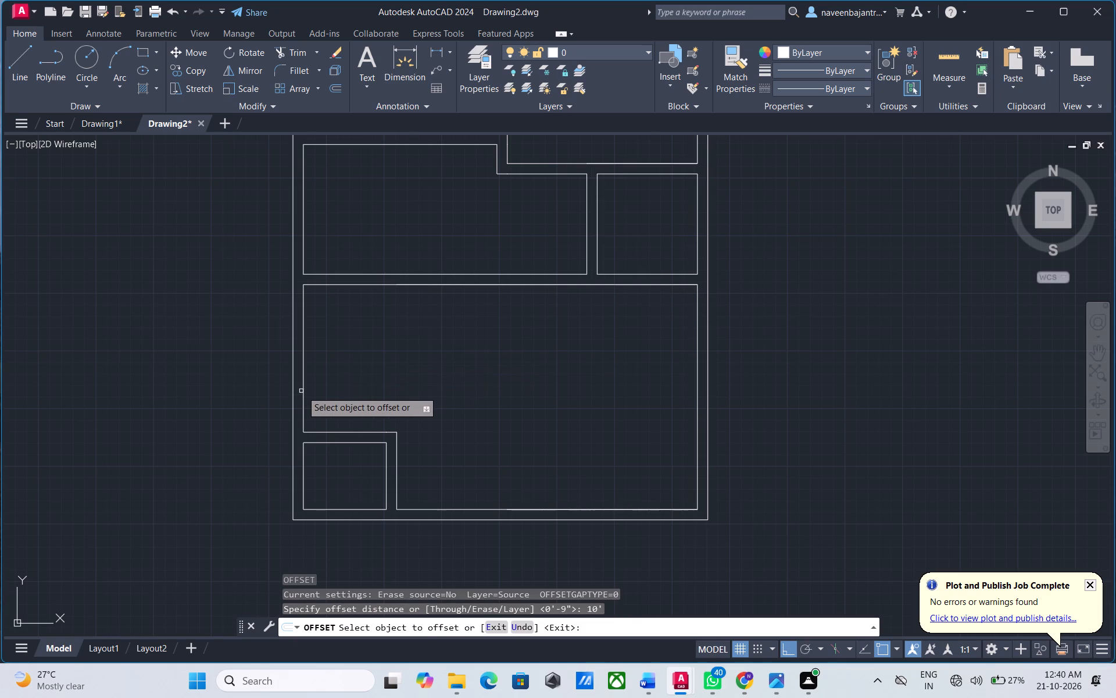
{"action": "left_click", "coordinate": [302, 391]}
{"action": "left_click", "coordinate": [352, 392]}
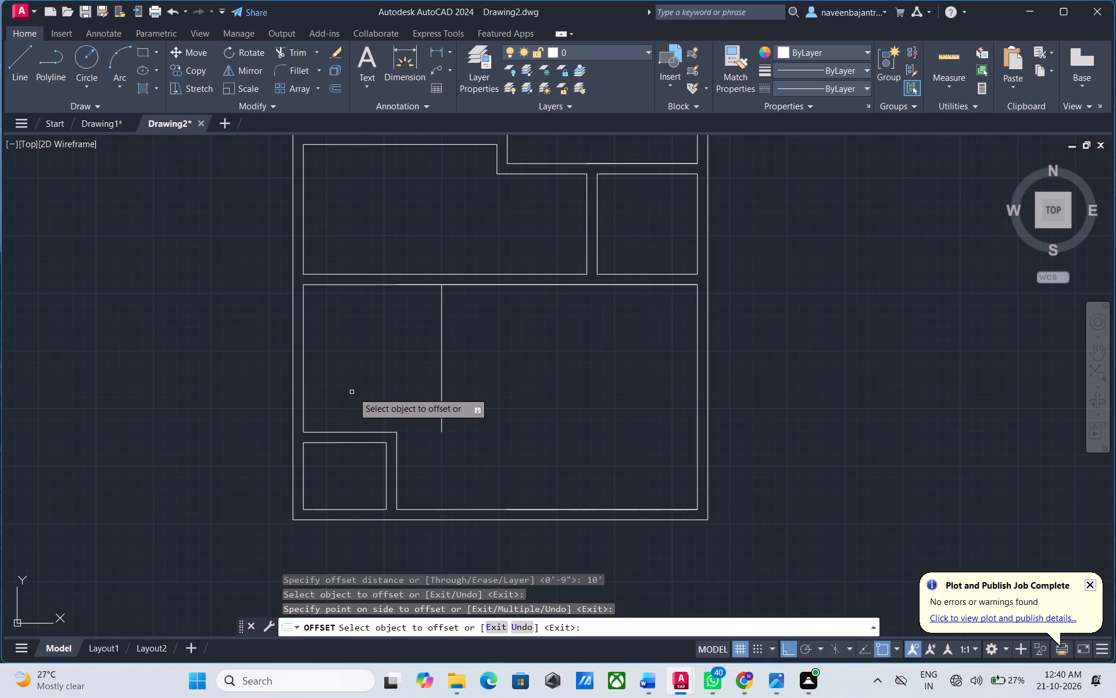
{"action": "key", "text": "Escape"}
Offset the new vertical line in the bottom room 9" to the right.
{"action": "type", "text": "O 9"}
{"action": "key", "text": "shift+quotedbl"}
{"action": "key", "text": "Return"}
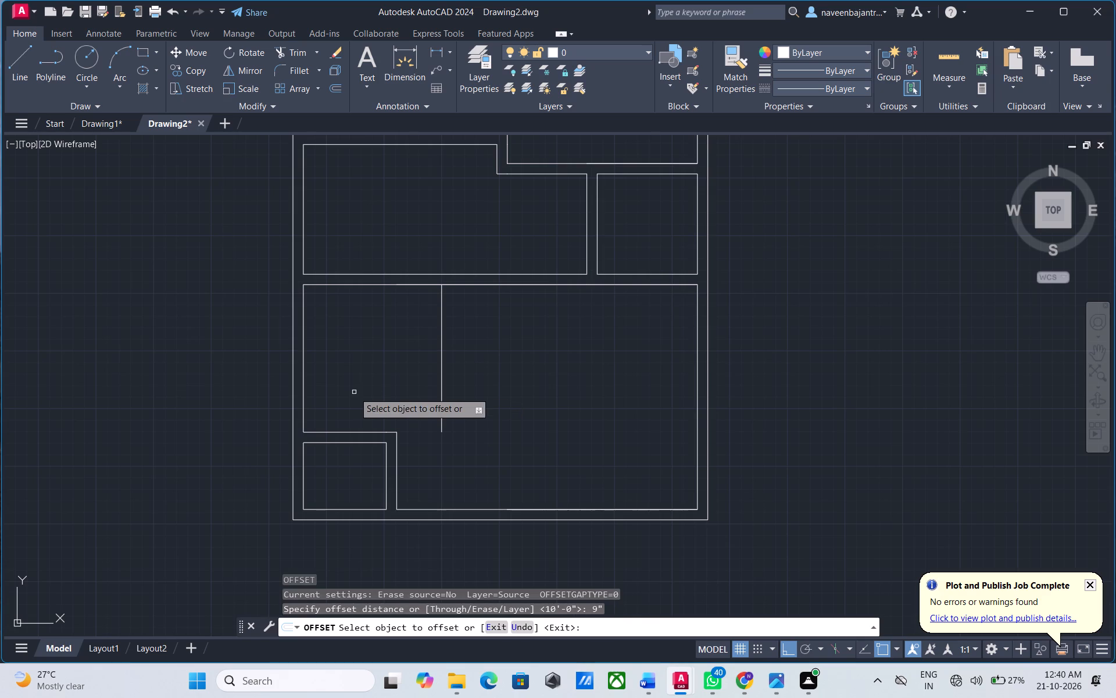
{"action": "left_click", "coordinate": [441, 383]}
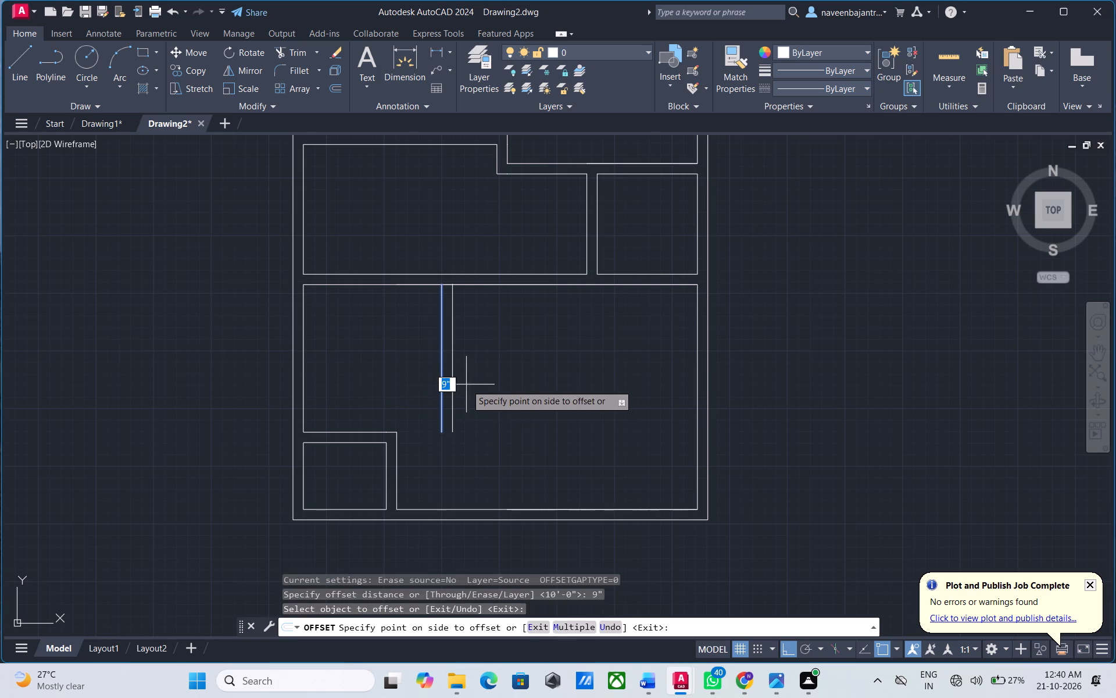
{"action": "left_click", "coordinate": [466, 384]}
{"action": "key", "text": "Escape"}
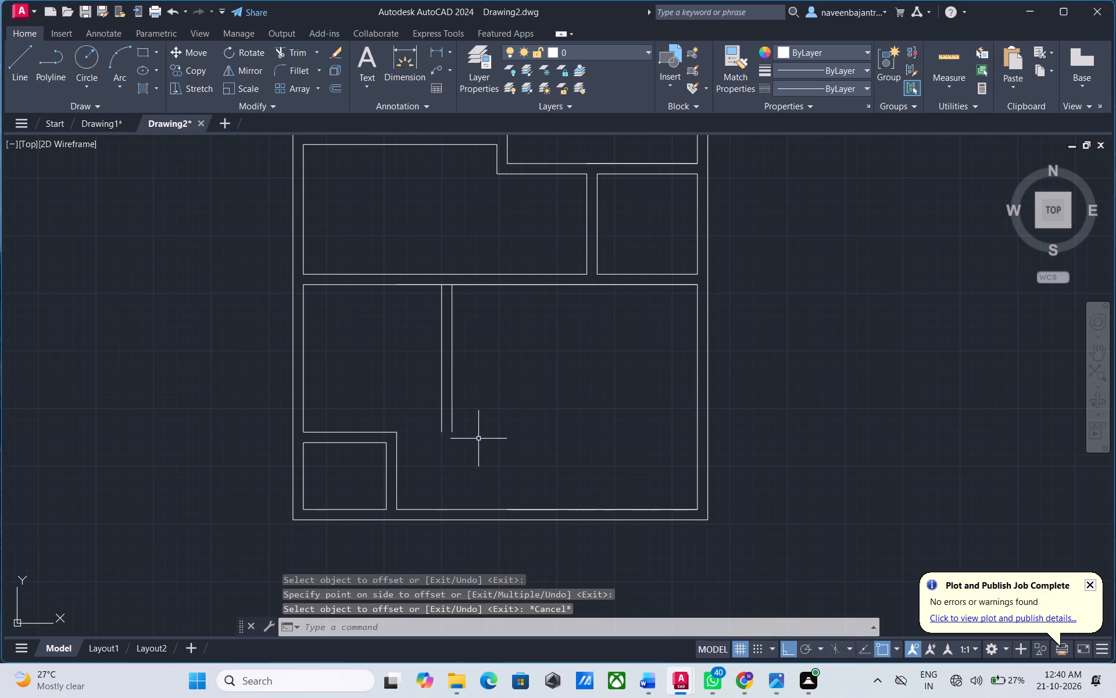
Draw a horizontal line from the outer corner of the small lower-left room's partition to the lower end of the new partition's left line.
{"action": "scroll", "coordinate": [478, 439], "scroll_direction": "up", "scroll_amount": 2}
{"action": "type", "text": "L"}
{"action": "key", "text": "space"}
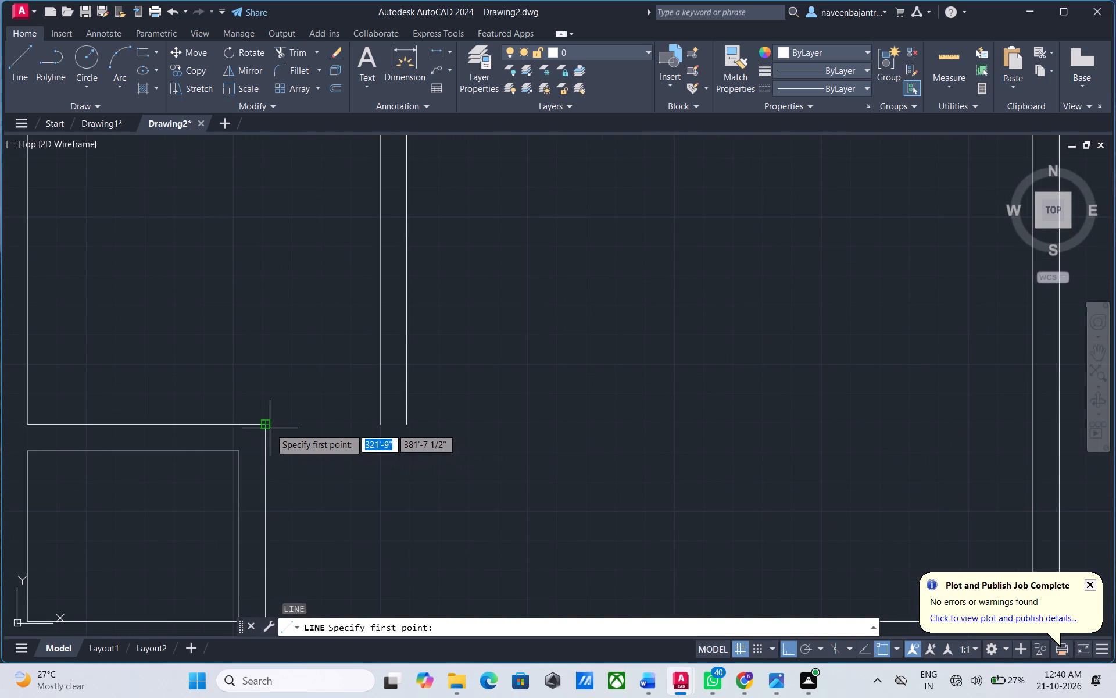
{"action": "left_click", "coordinate": [262, 426]}
{"action": "left_click", "coordinate": [378, 427]}
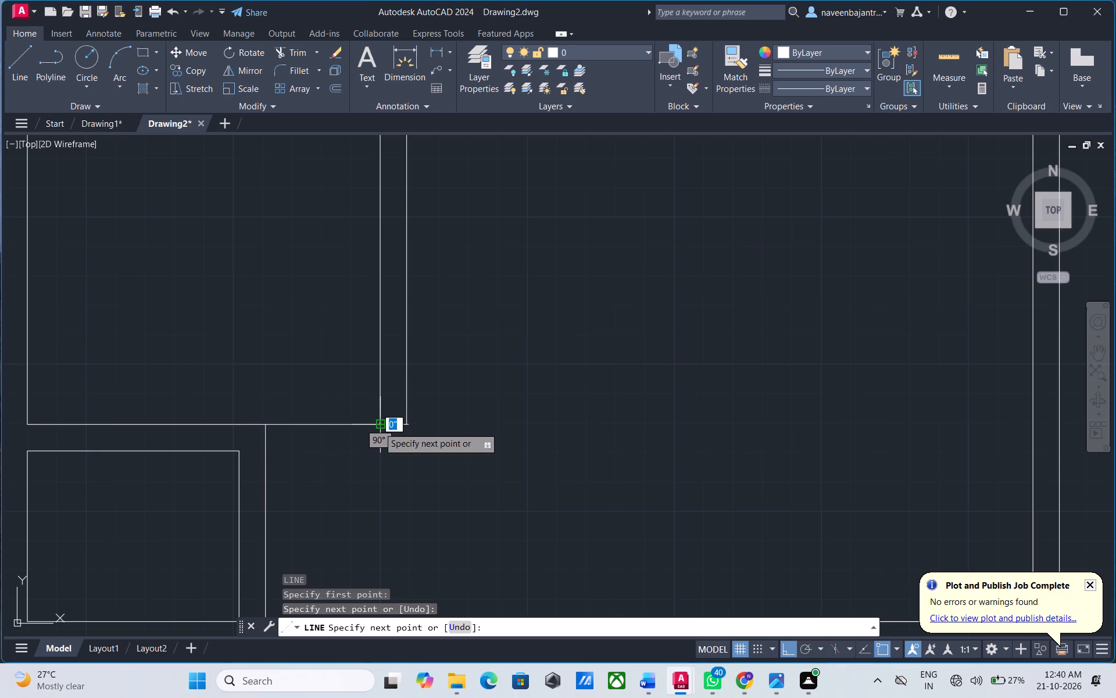
{"action": "key", "text": "Escape"}
Draw a horizontal line from the small lower-left room's inner top-right corner rightward past both lines of the new vertical partition.
{"action": "type", "text": "L"}
{"action": "key", "text": "space"}
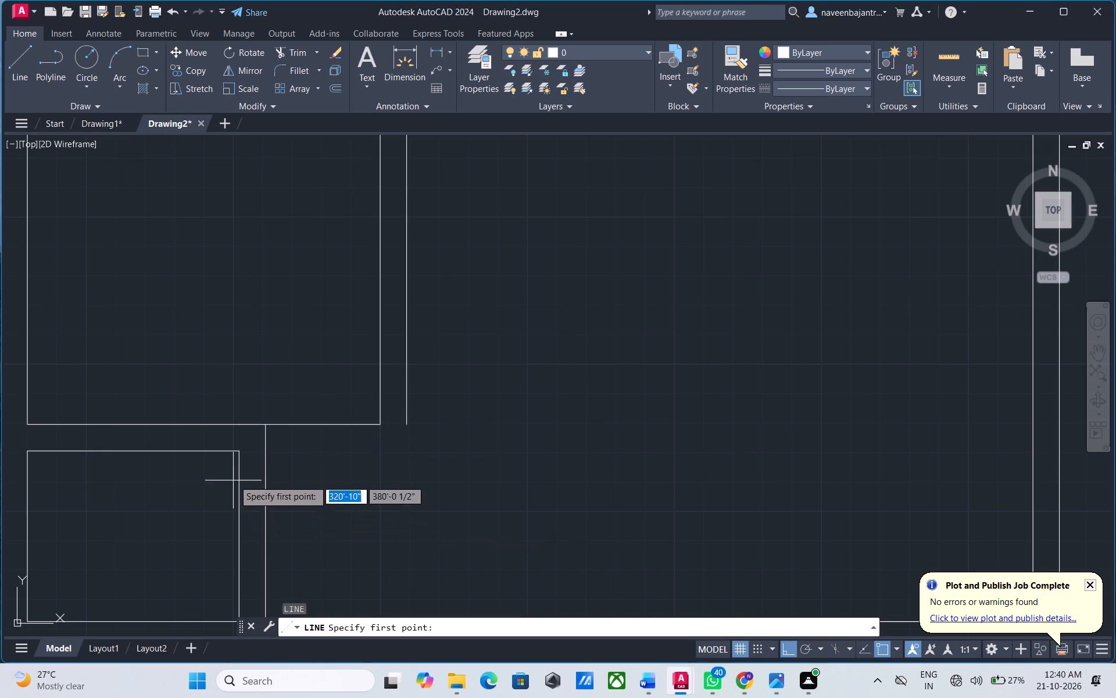
{"action": "left_click", "coordinate": [240, 454]}
{"action": "left_click", "coordinate": [434, 454]}
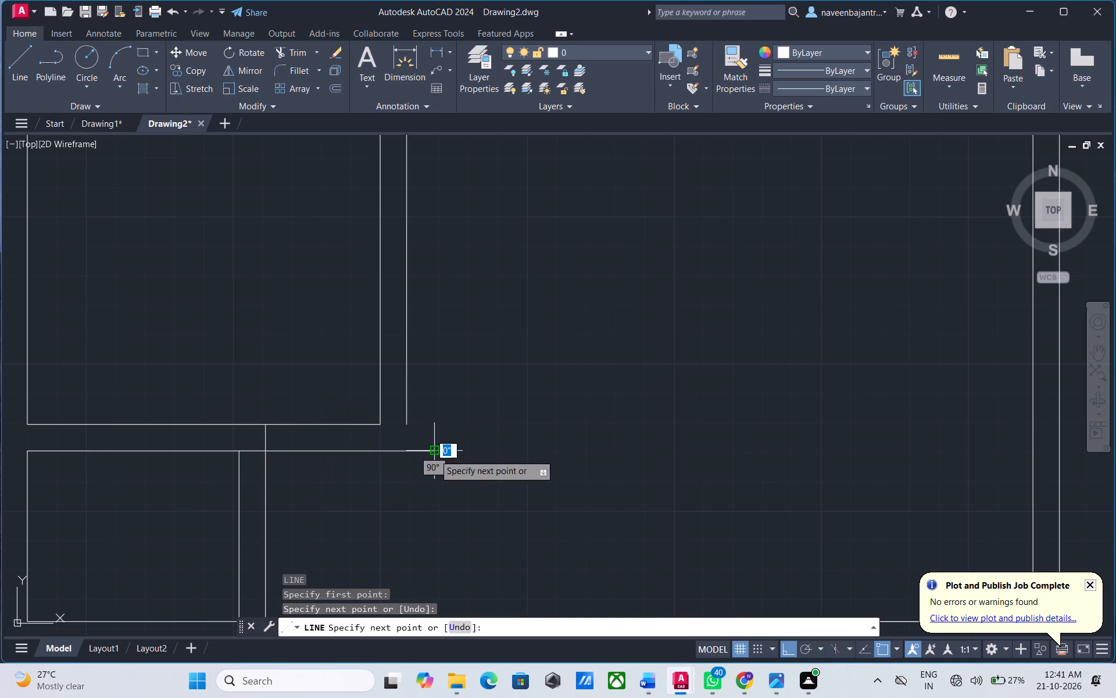
{"action": "key", "text": "Escape"}
Draw a vertical line from the lower end of the new partition's right line down past the lower horizontal line.
{"action": "type", "text": "L"}
{"action": "key", "text": "space"}
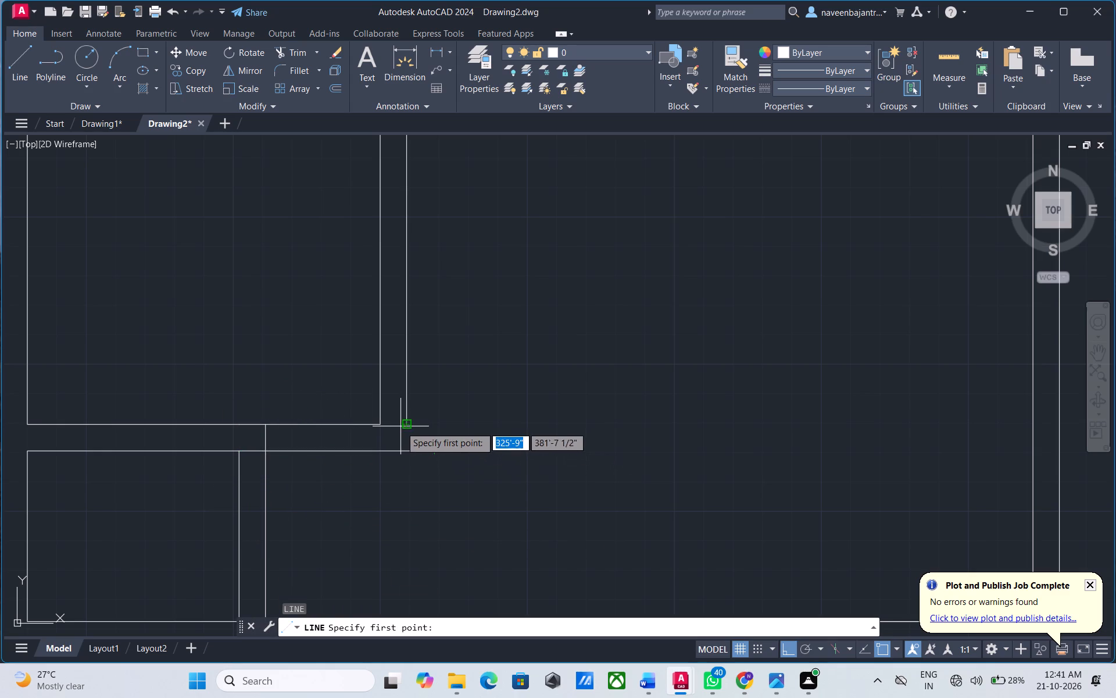
{"action": "left_click", "coordinate": [405, 426]}
{"action": "left_click", "coordinate": [398, 478]}
{"action": "key", "text": "Escape"}
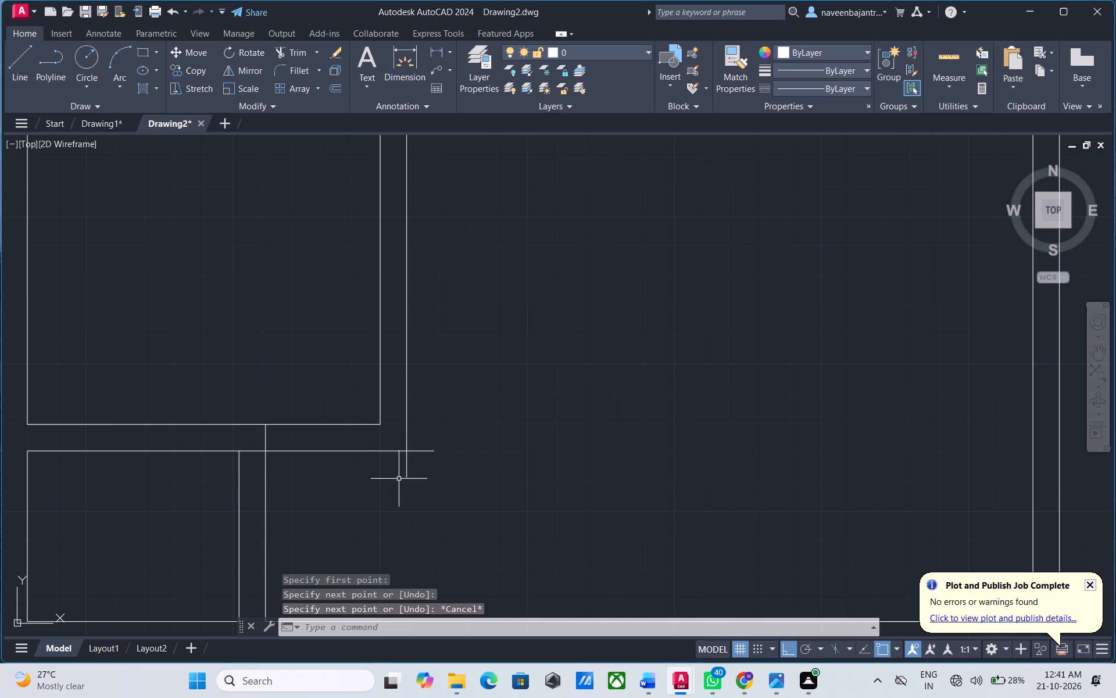
Trim both line overhangs at the new partition corner and the segments crossing the wall junction beside the small lower-left room.
{"action": "type", "text": "TR"}
{"action": "key", "text": "space"}
{"action": "left_click", "coordinate": [405, 471]}
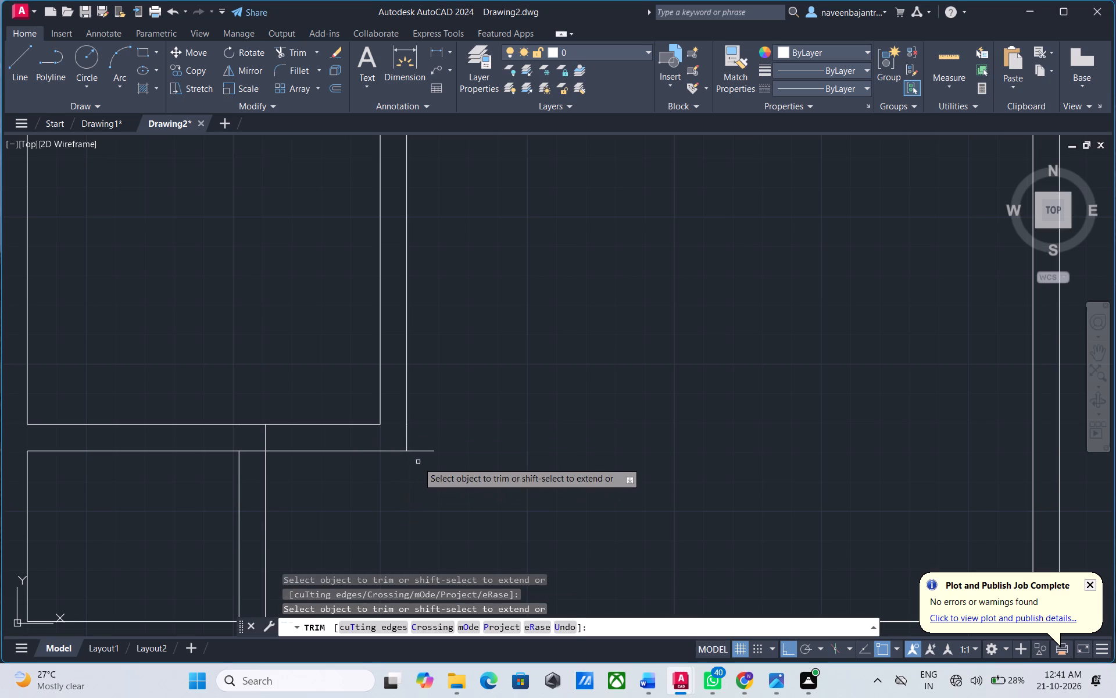
{"action": "left_click", "coordinate": [419, 451]}
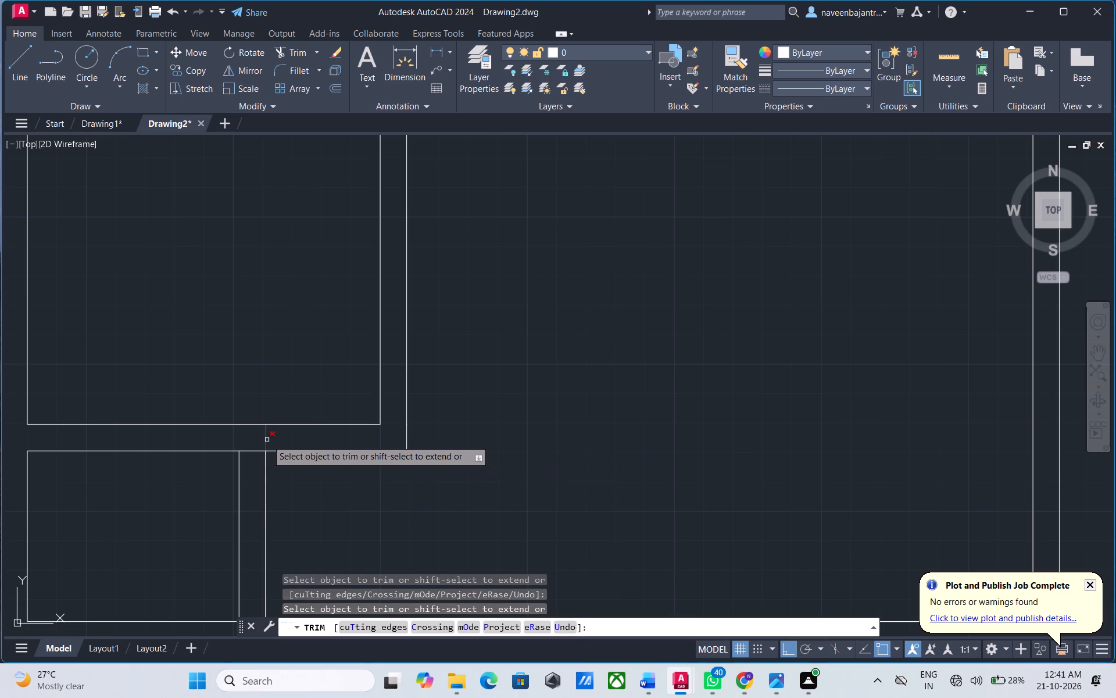
{"action": "left_click", "coordinate": [267, 440]}
{"action": "left_click", "coordinate": [258, 451]}
{"action": "scroll", "coordinate": [258, 451], "scroll_direction": "down", "scroll_amount": 2}
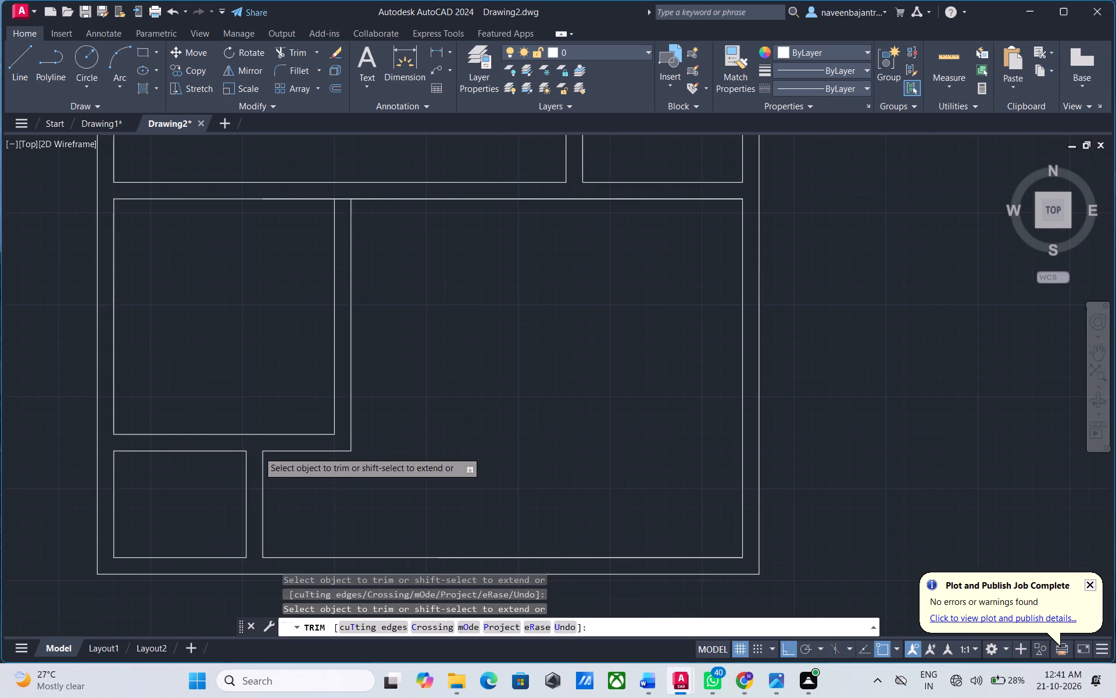
{"action": "key", "text": "Escape"}
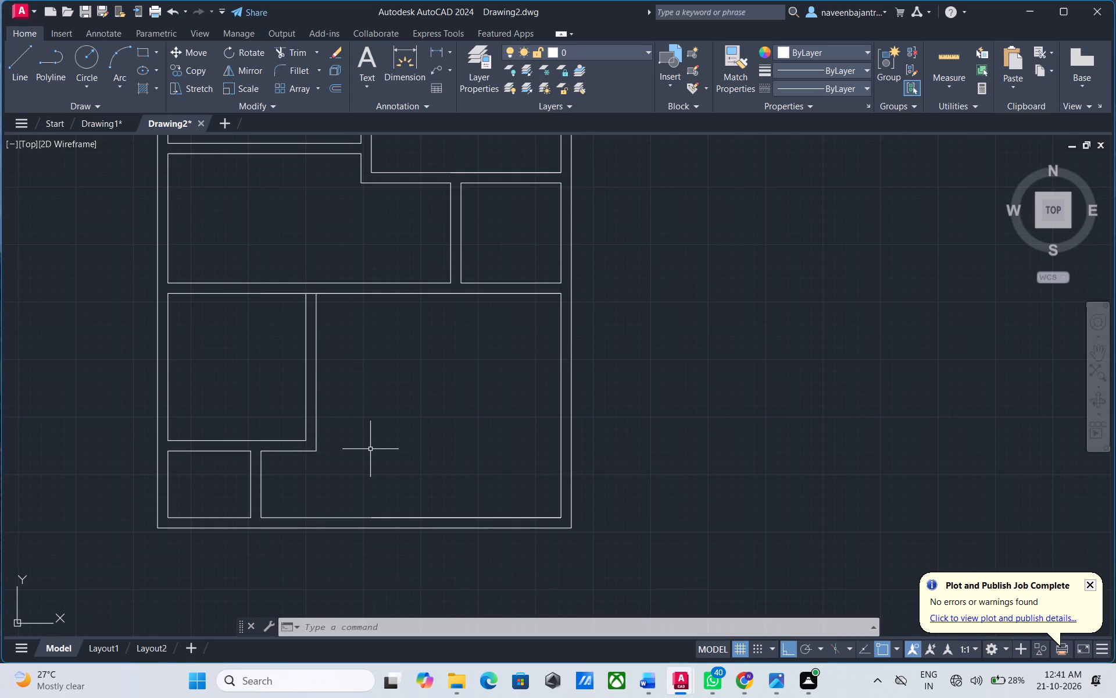
Browse the DIC COLOR GUIDE(R) colour book for a new object colour, as far as the DIC 91 to DIC 100 swatches.
{"action": "scroll", "coordinate": [370, 449], "scroll_direction": "down", "scroll_amount": 1}
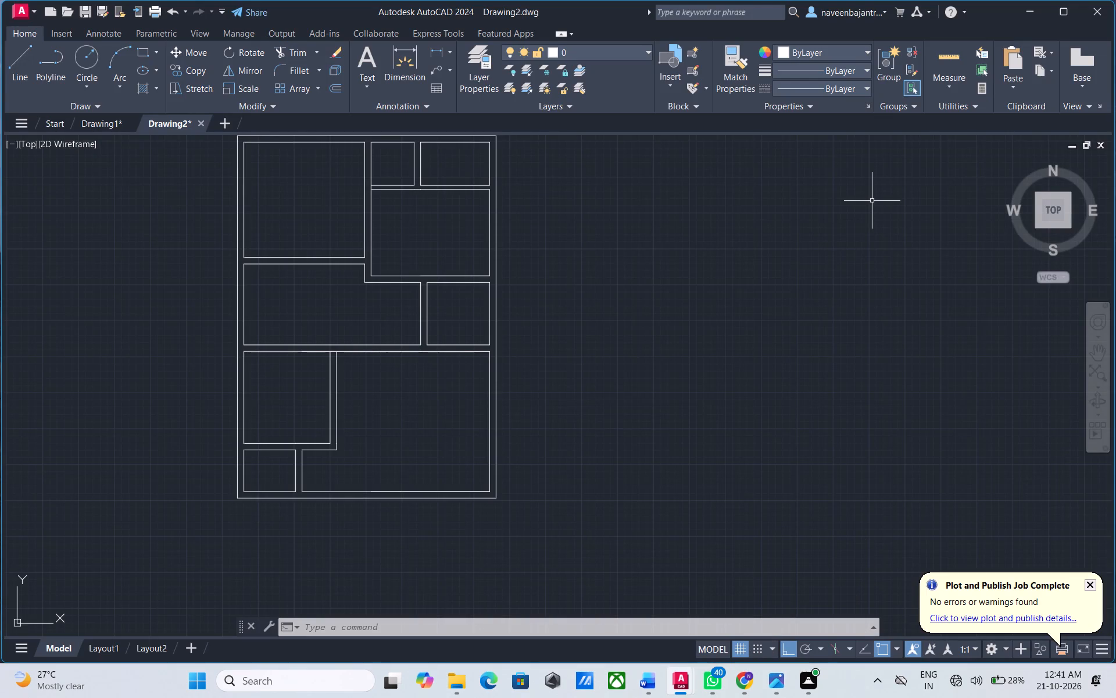
{"action": "left_click", "coordinate": [785, 54]}
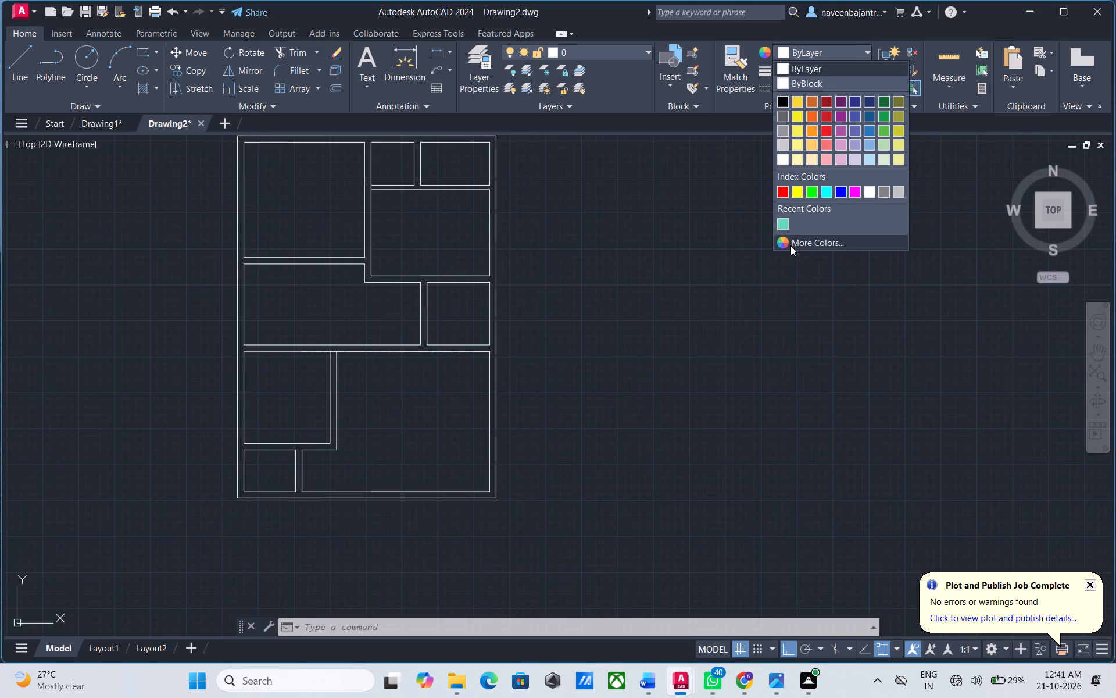
{"action": "left_click", "coordinate": [791, 245]}
{"action": "left_click", "coordinate": [578, 234]}
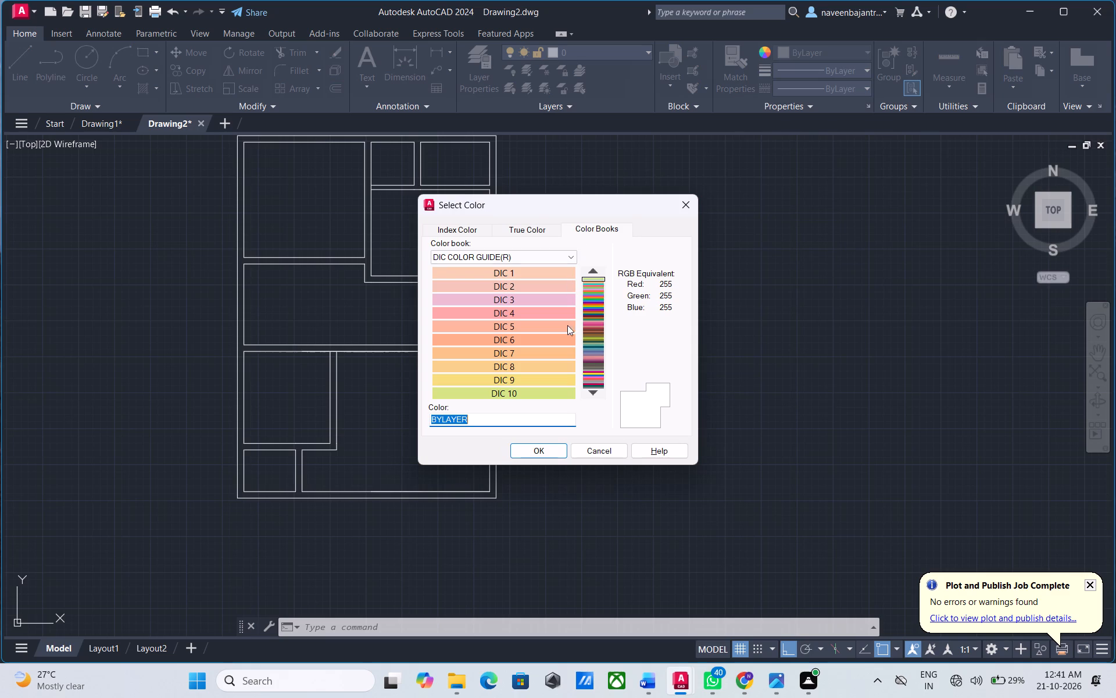
{"action": "left_click", "coordinate": [589, 389]}
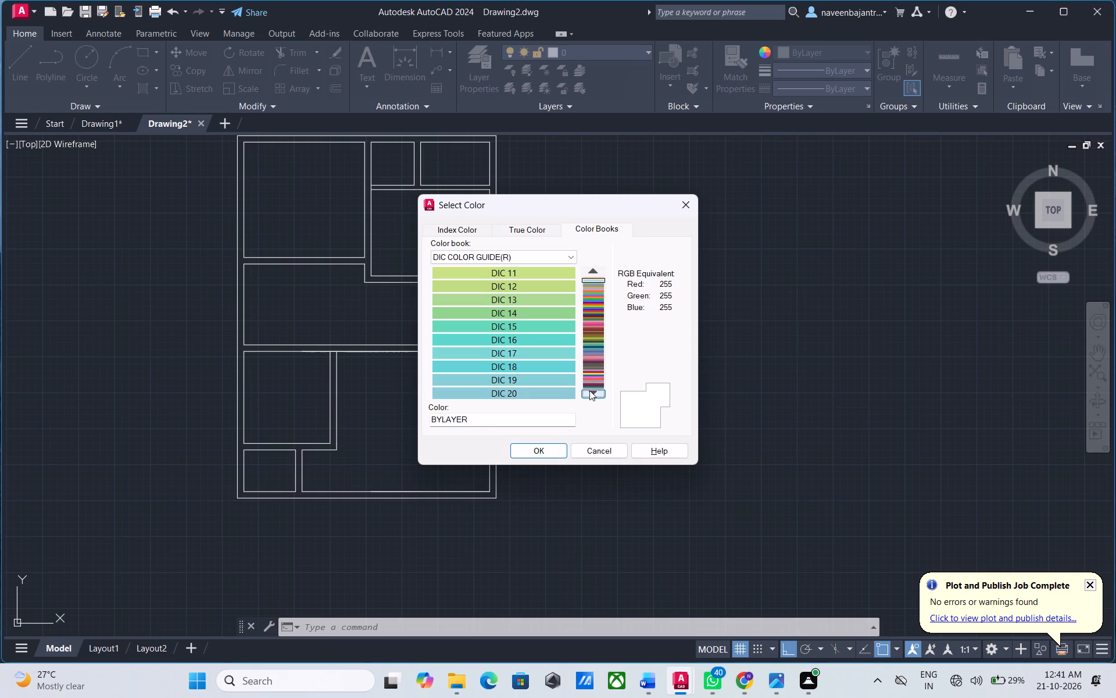
{"action": "left_click", "coordinate": [589, 390]}
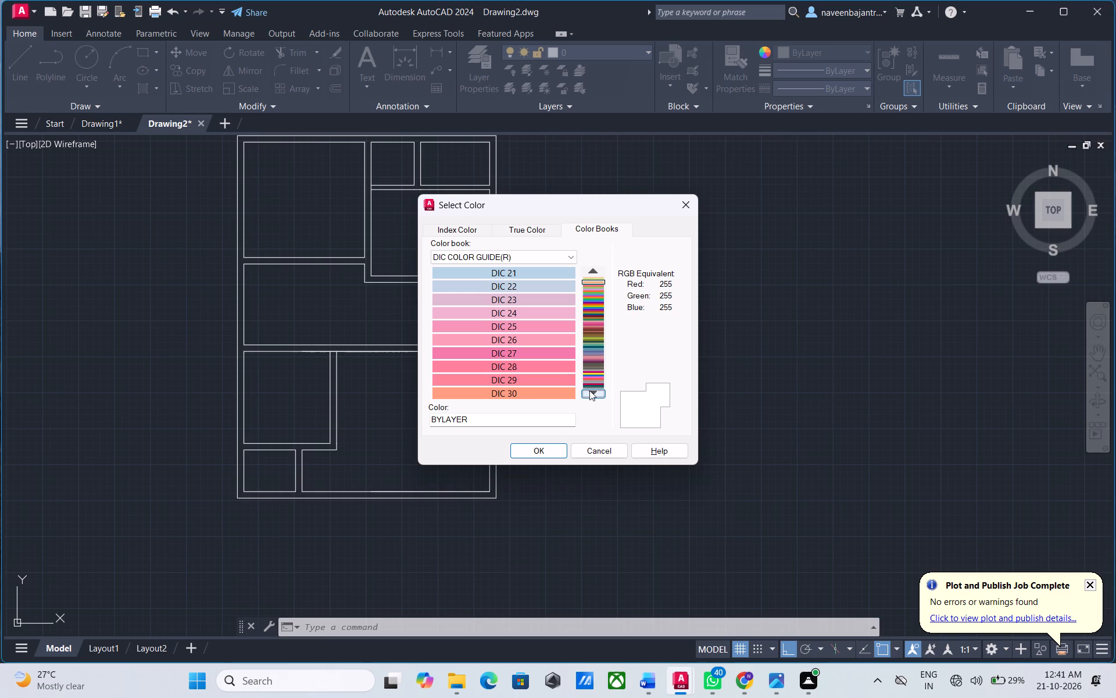
{"action": "left_click", "coordinate": [589, 390]}
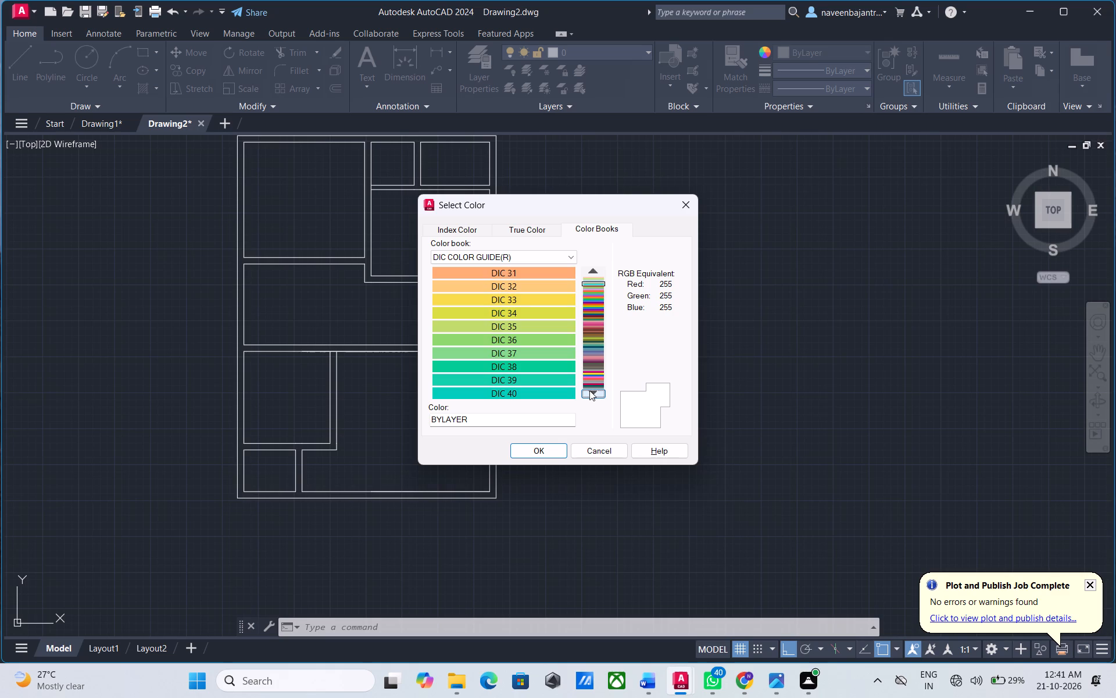
{"action": "left_click", "coordinate": [589, 390]}
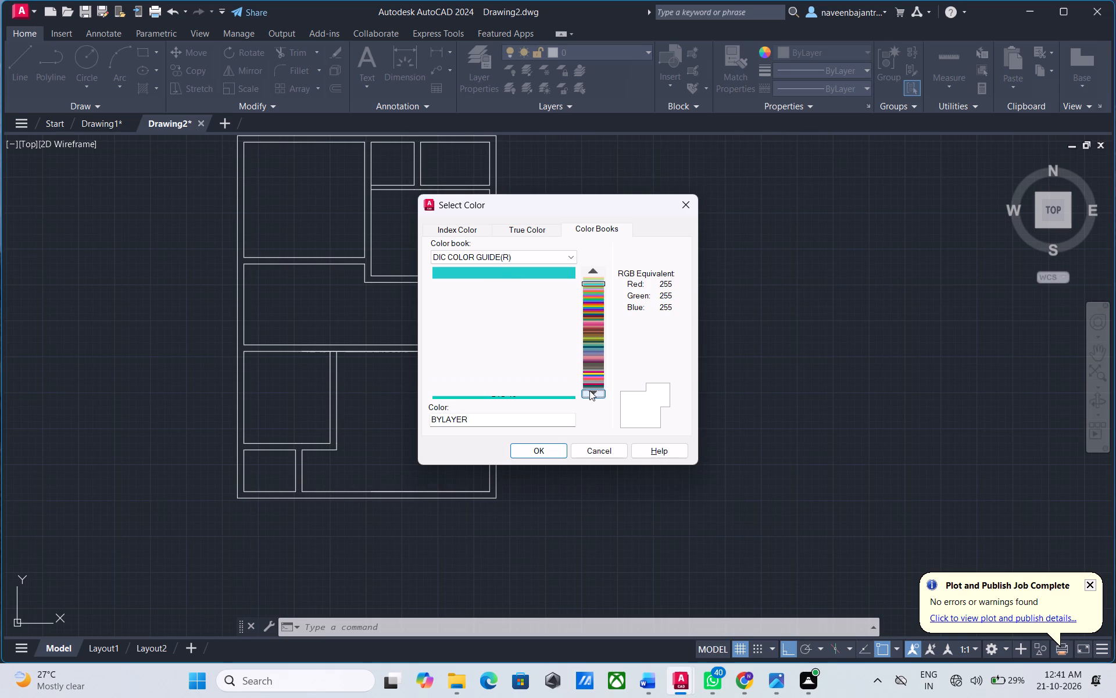
{"action": "left_click", "coordinate": [589, 390]}
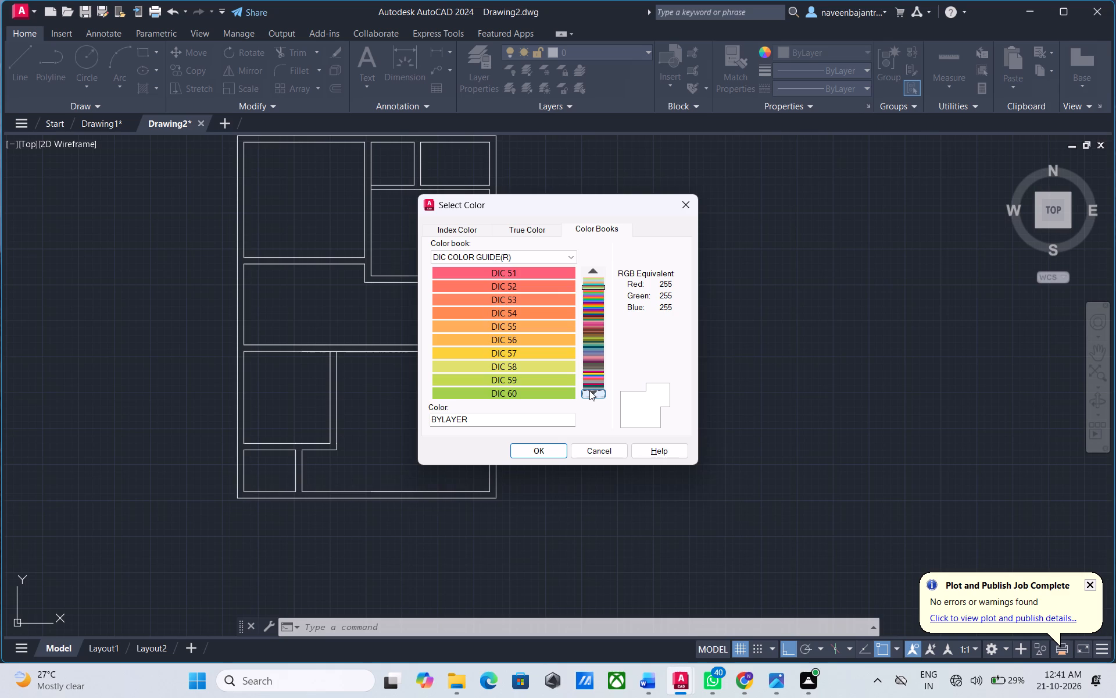
{"action": "left_click", "coordinate": [589, 390]}
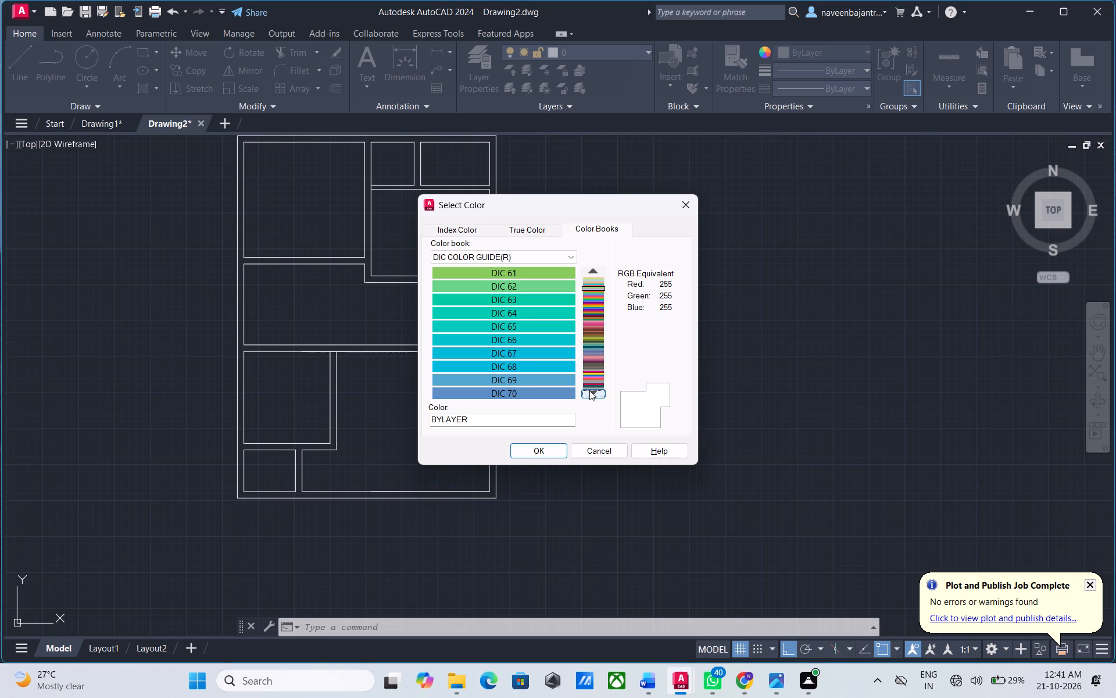
{"action": "left_click", "coordinate": [589, 390]}
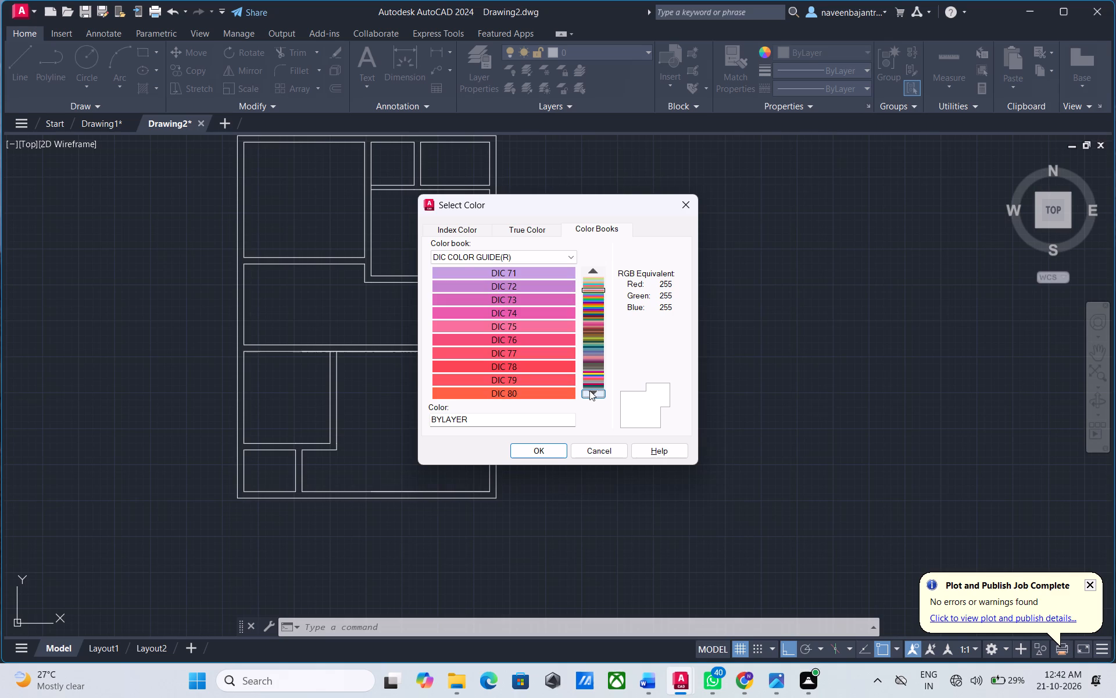
{"action": "left_click", "coordinate": [589, 390]}
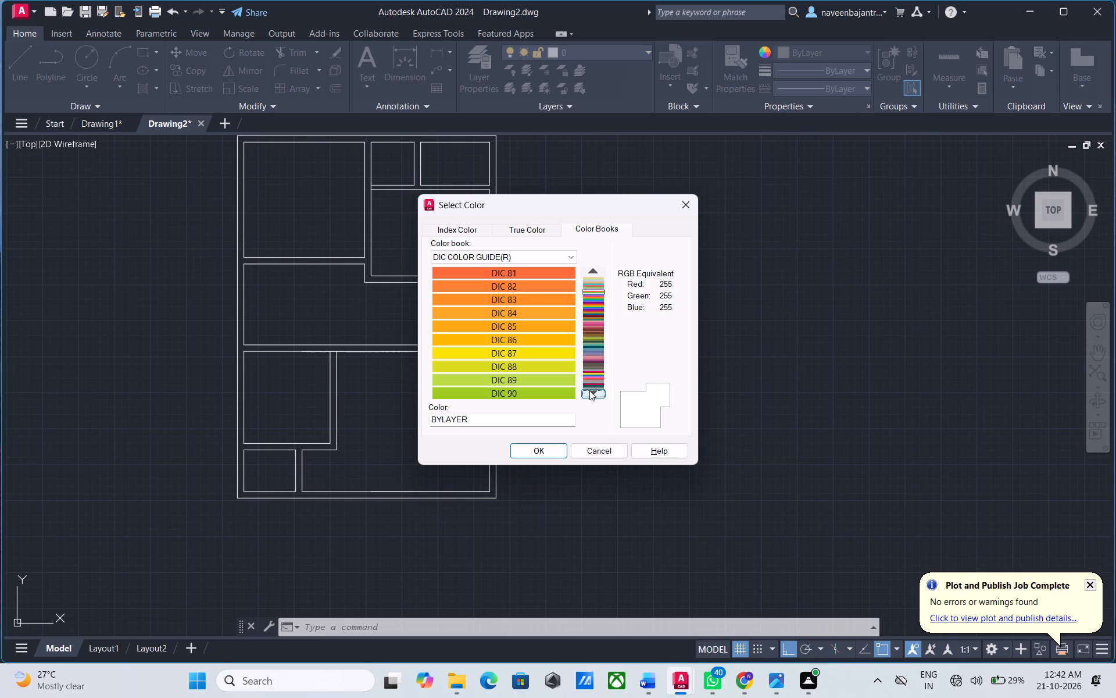
{"action": "left_click", "coordinate": [589, 390]}
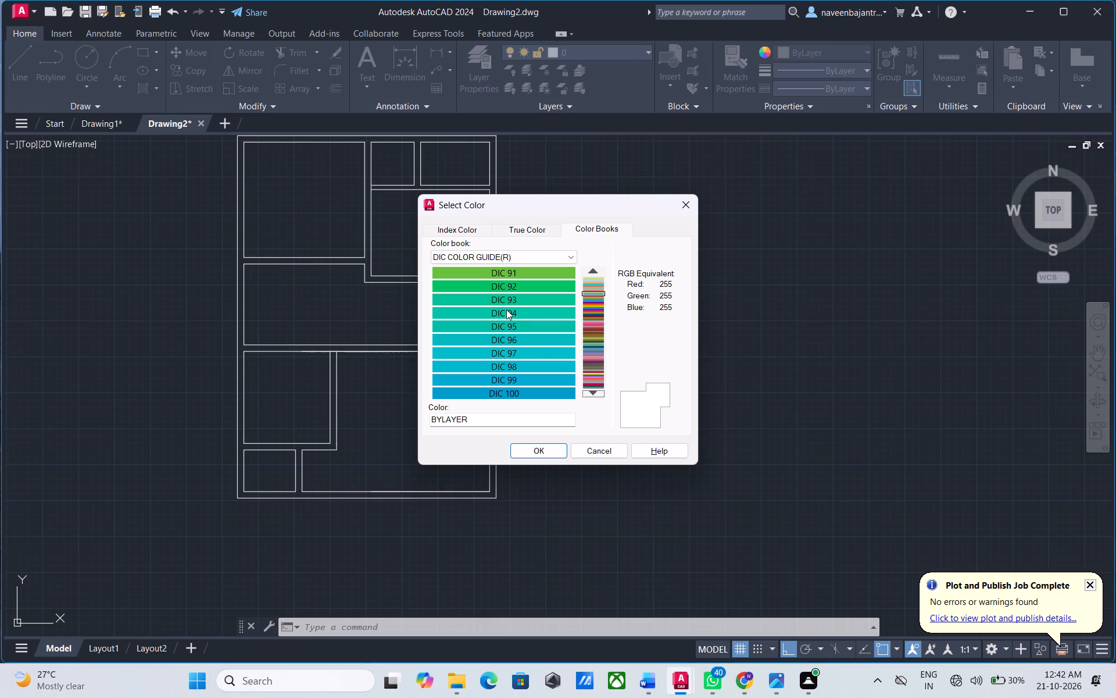
Preview the DIC COLOR GUIDE(R) swatches one by one from DIC 91 to DIC 115 as candidates for the object colour.
{"action": "left_click", "coordinate": [506, 275]}
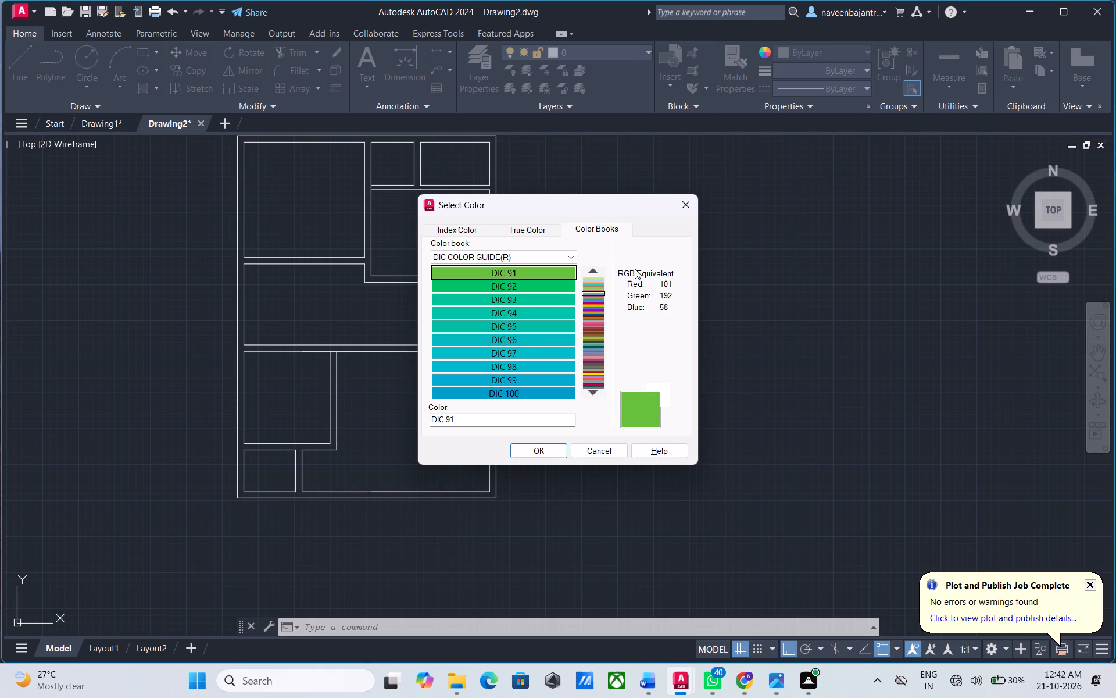
{"action": "key", "text": "Down"}
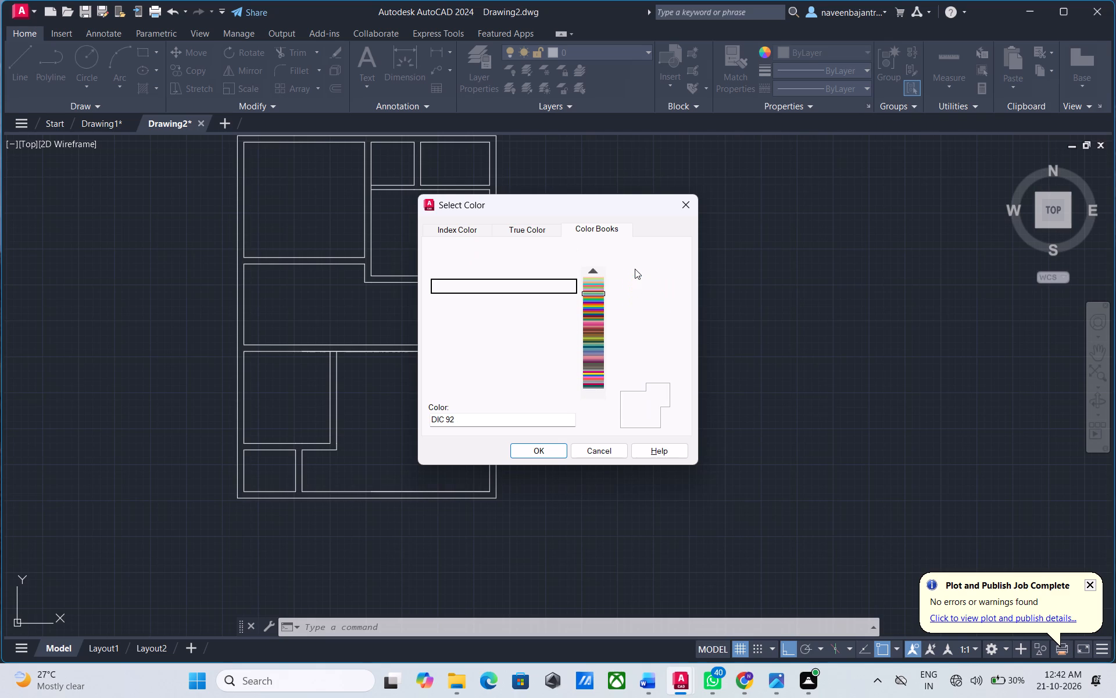
{"action": "key", "text": "Down"}
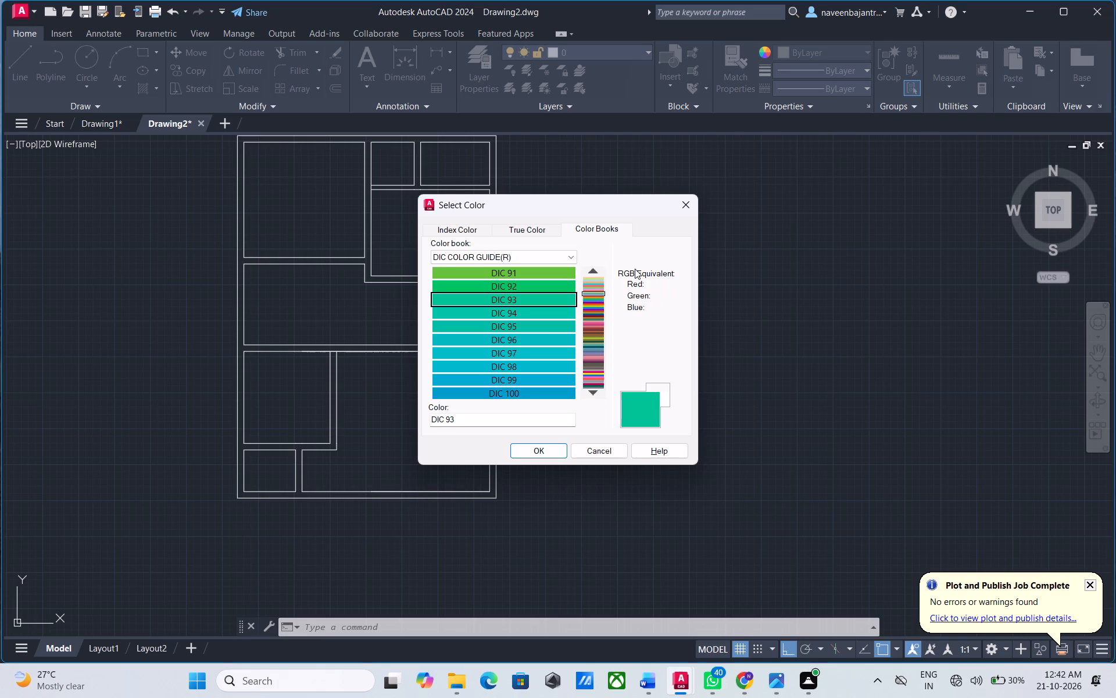
{"action": "key", "text": "Down"}
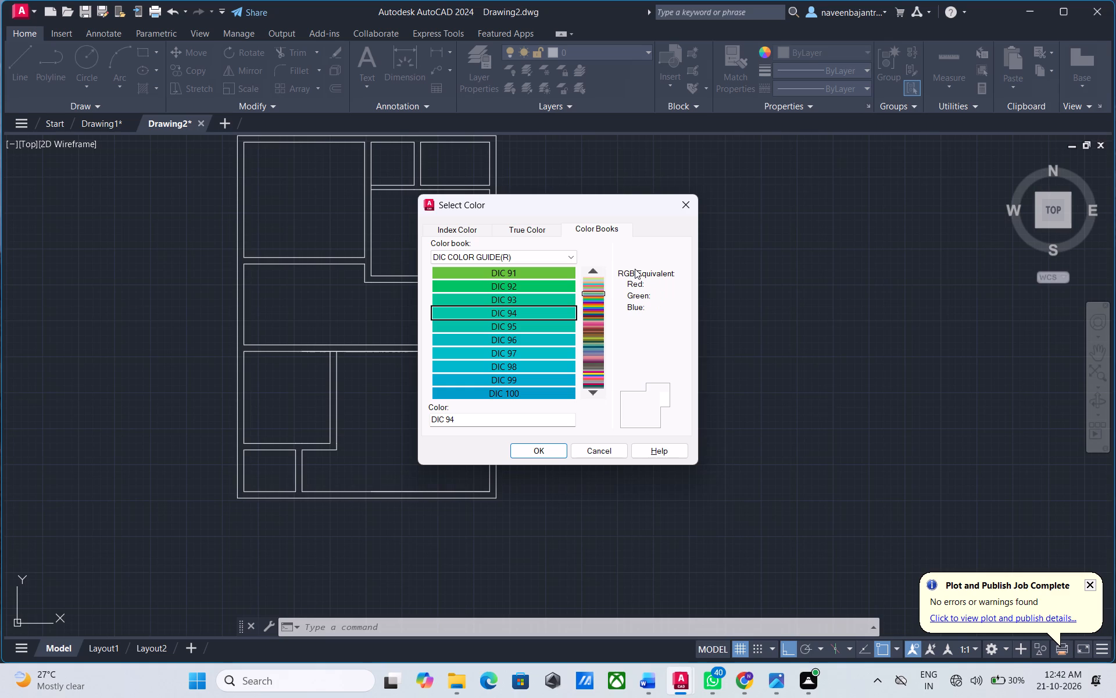
{"action": "key", "text": "Down"}
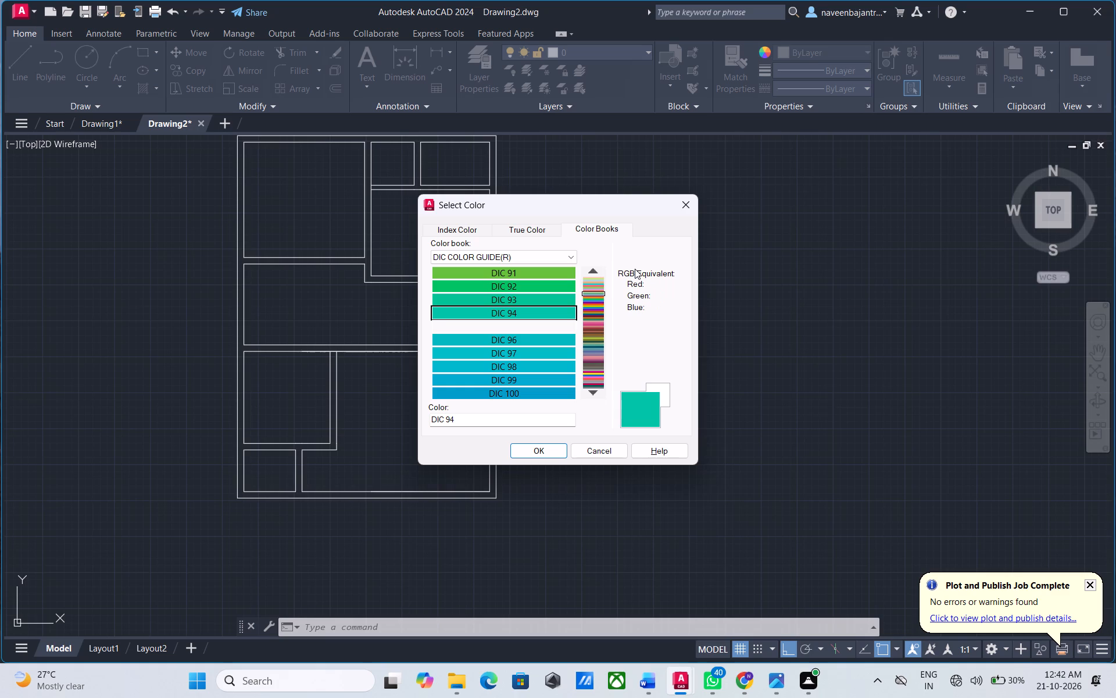
{"action": "key", "text": "Down"}
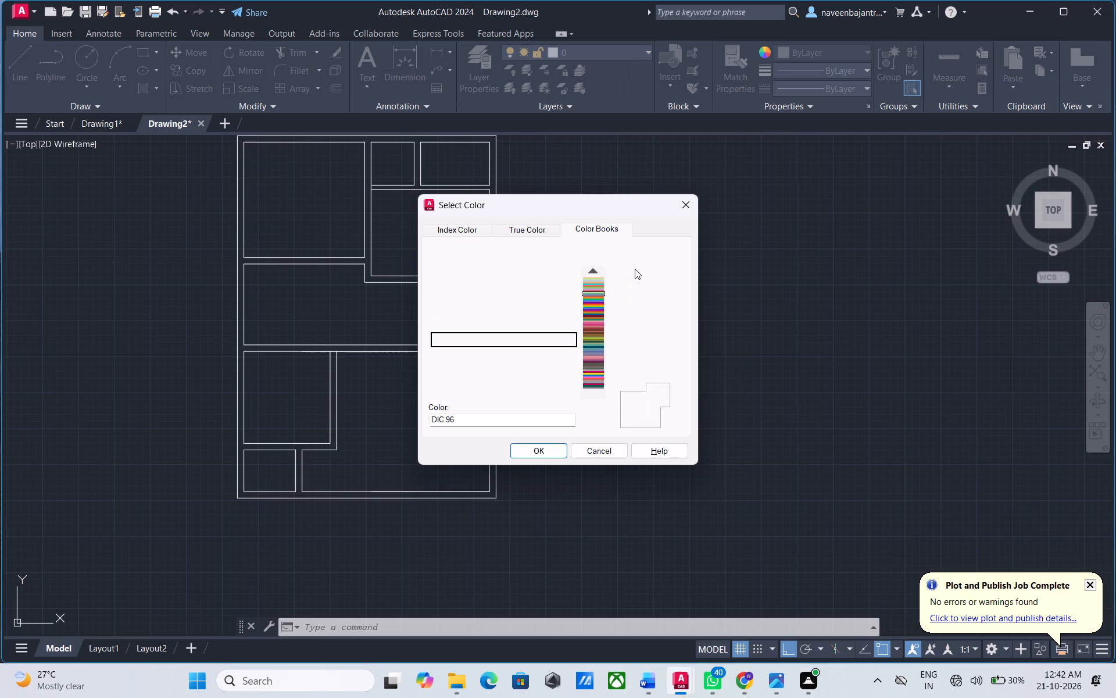
{"action": "key", "text": "Down"}
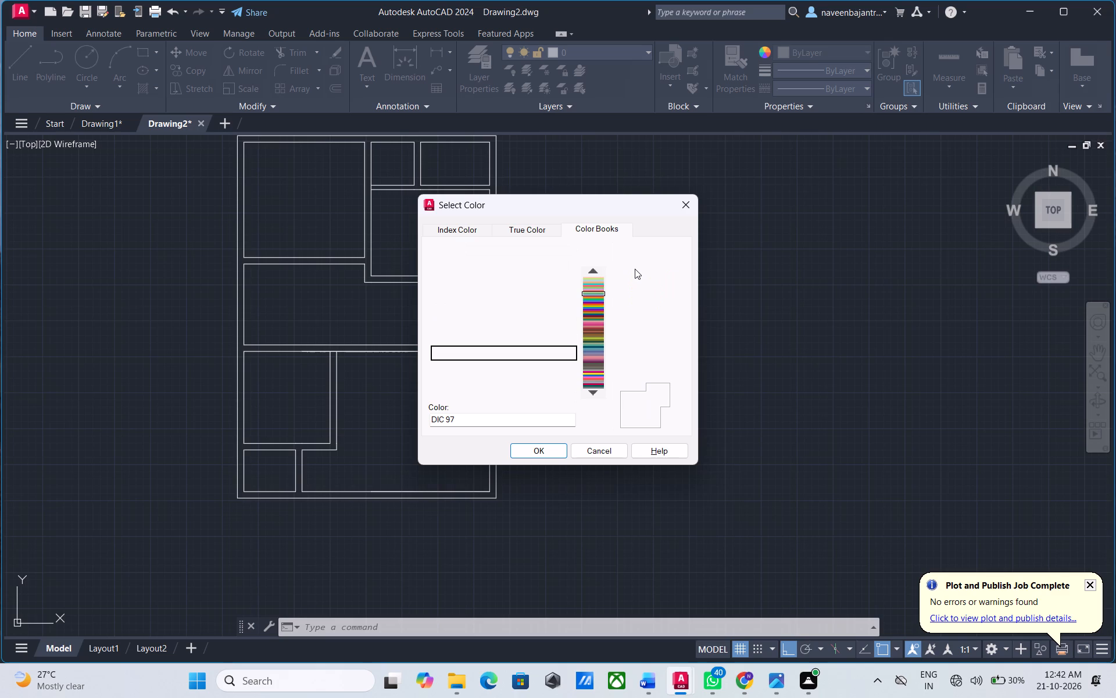
{"action": "key", "text": "Down"}
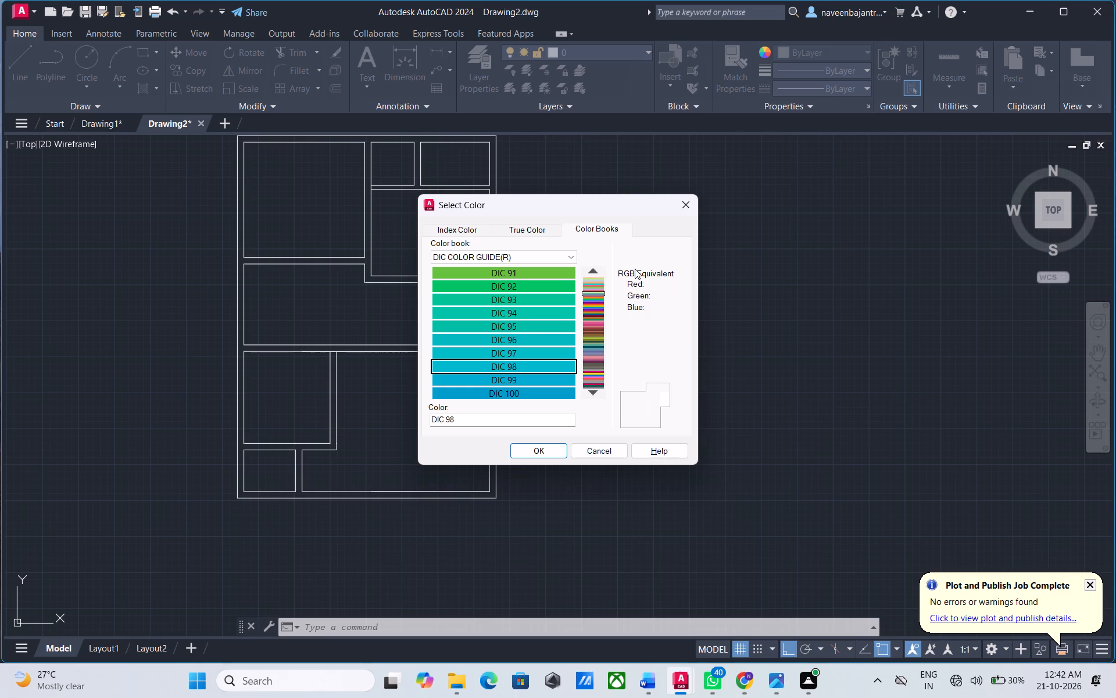
{"action": "key", "text": "Down"}
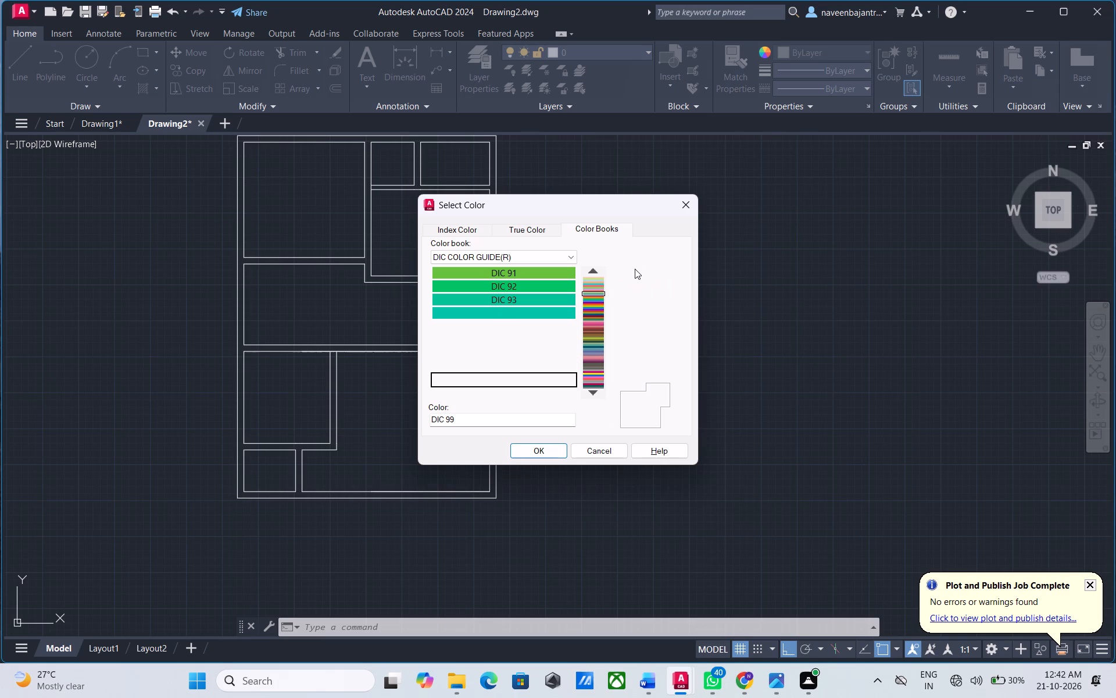
{"action": "key", "text": "Down"}
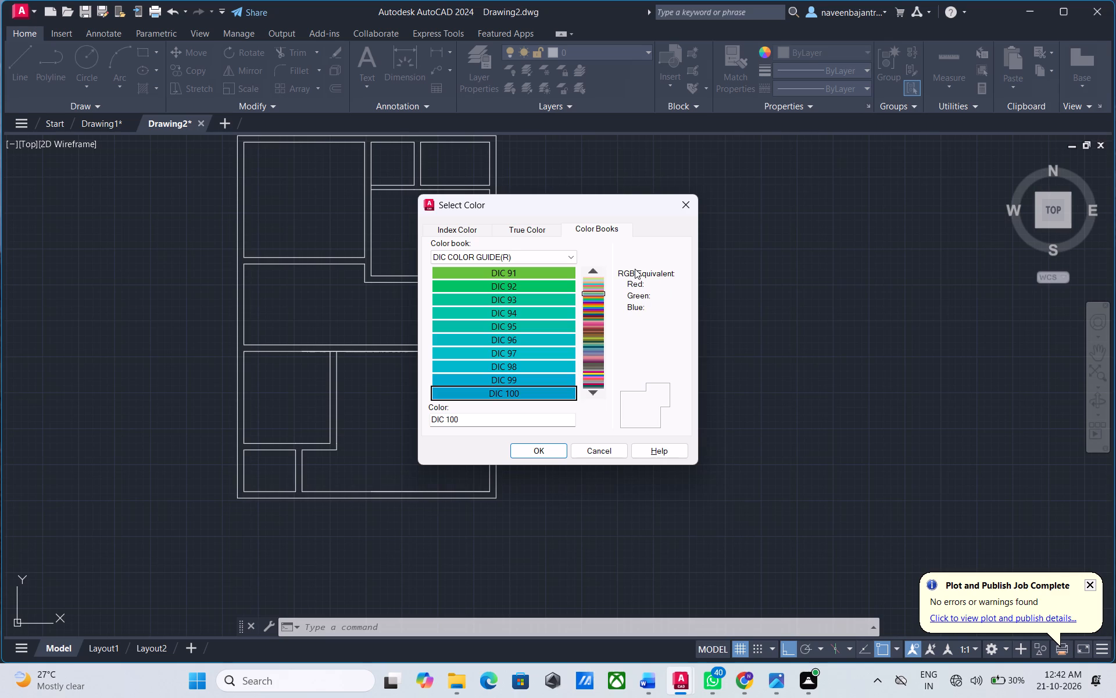
{"action": "key", "text": "Down"}
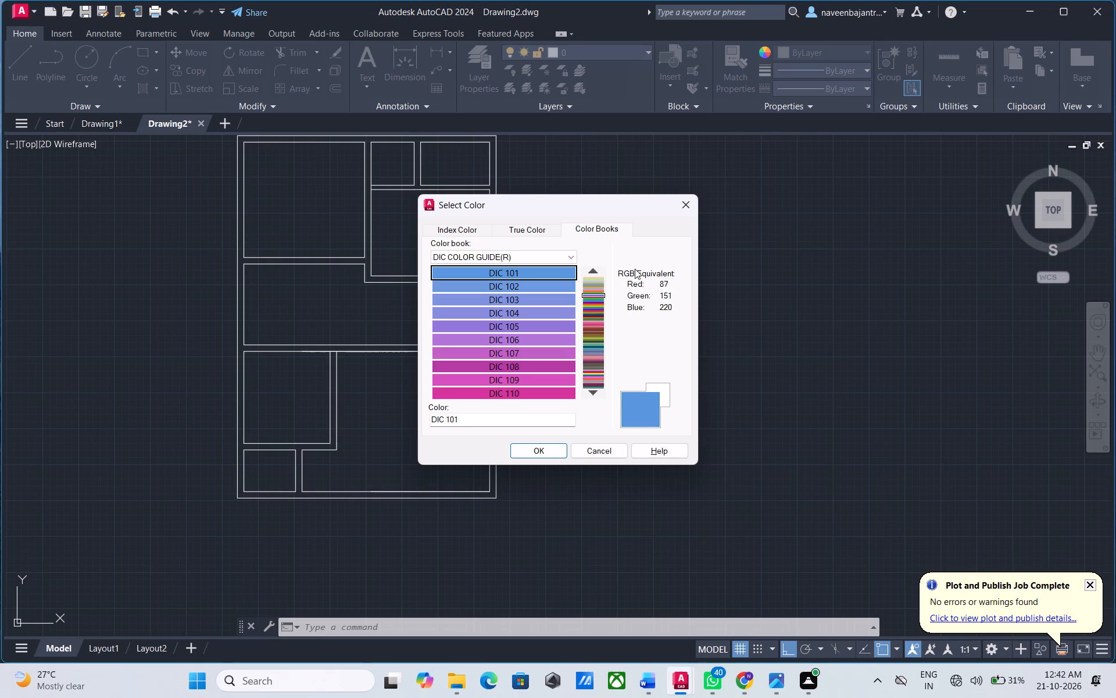
{"action": "key", "text": "Down"}
{"action": "key", "text": "Down"}
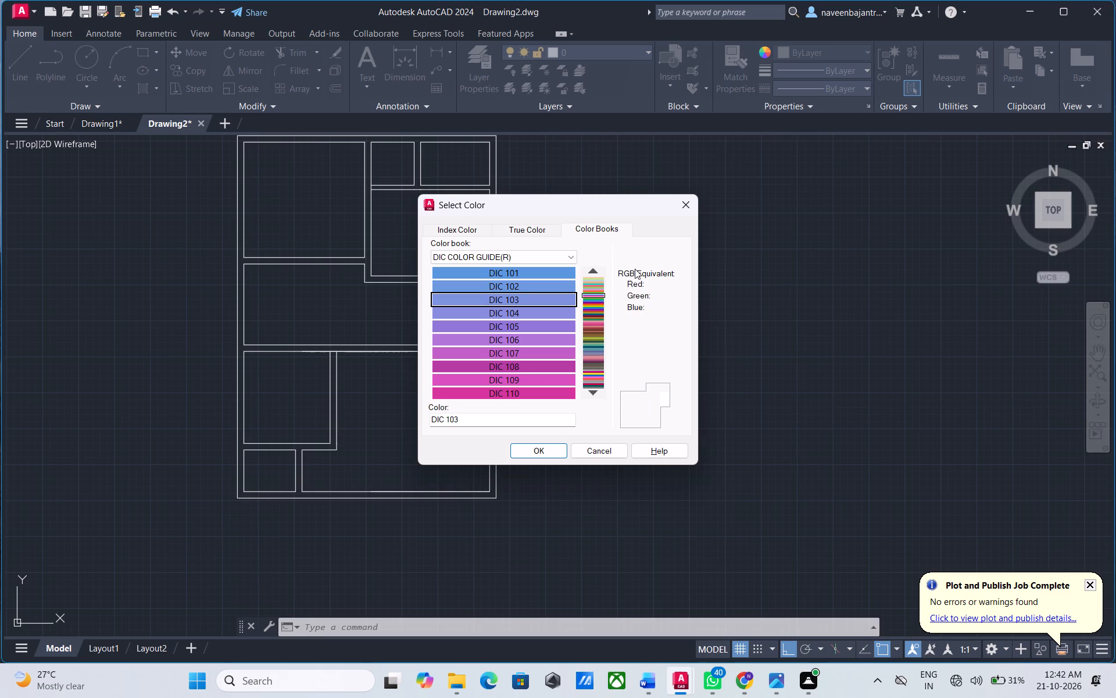
{"action": "key", "text": "Down"}
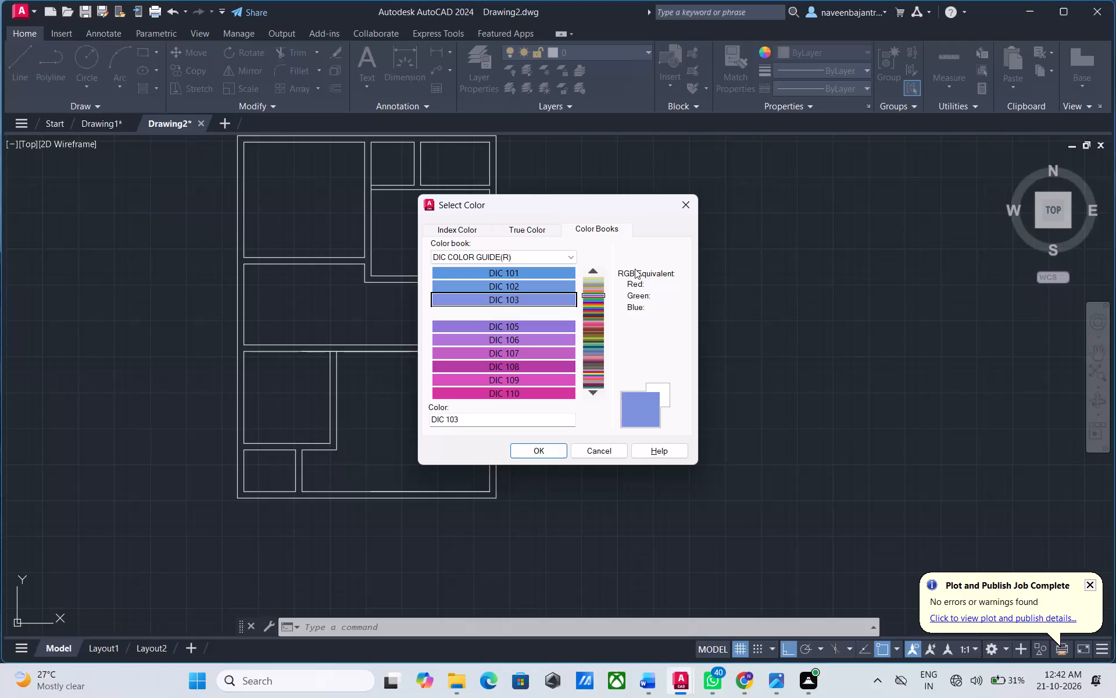
{"action": "key", "text": "Down"}
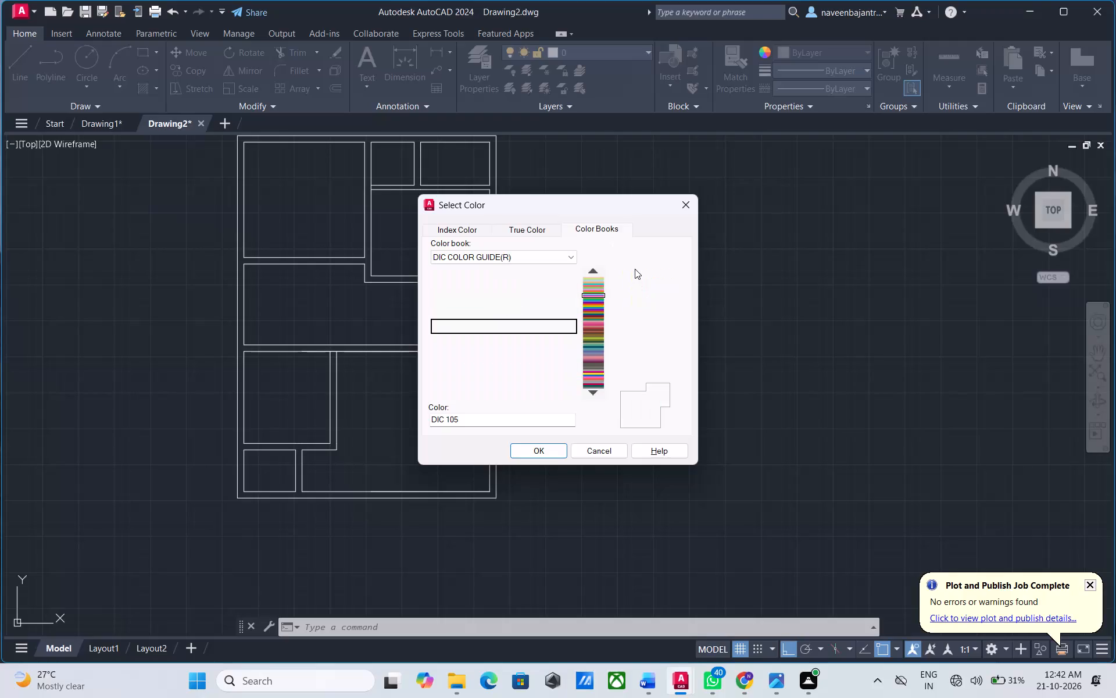
{"action": "key", "text": "Down"}
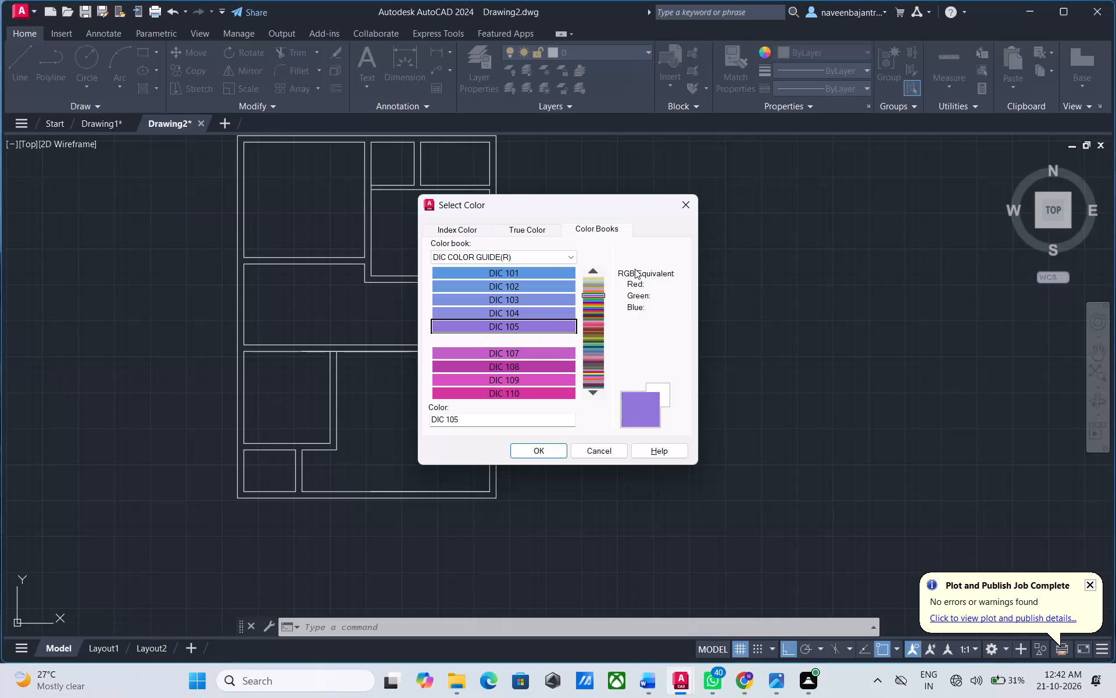
{"action": "key", "text": "Down"}
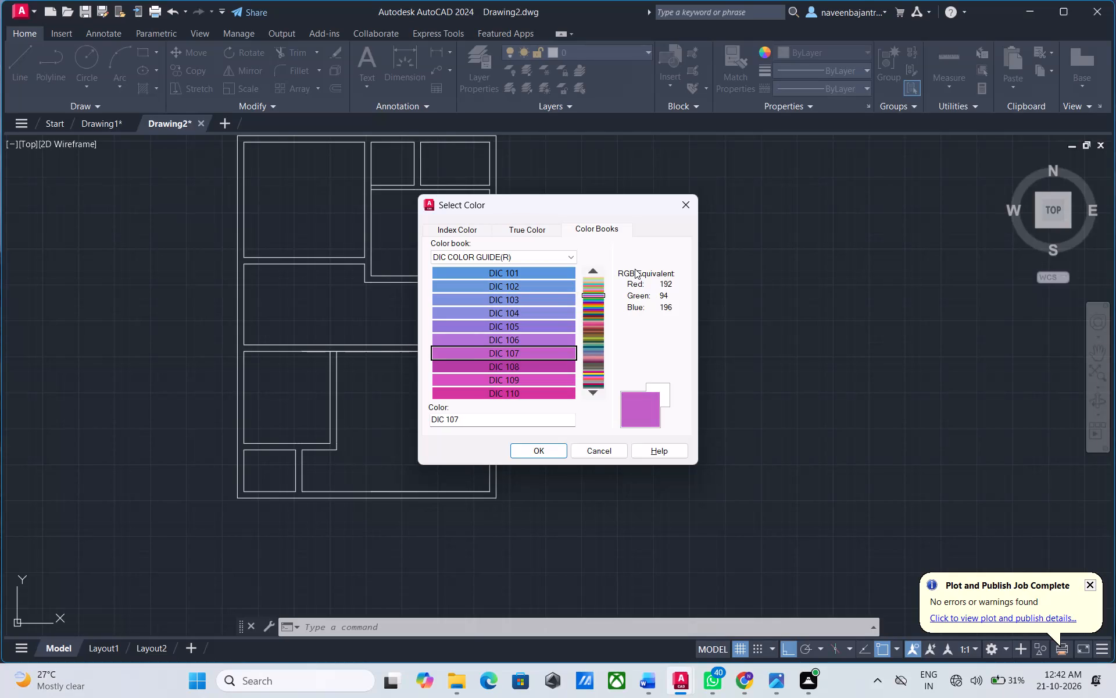
{"action": "key", "text": "Down"}
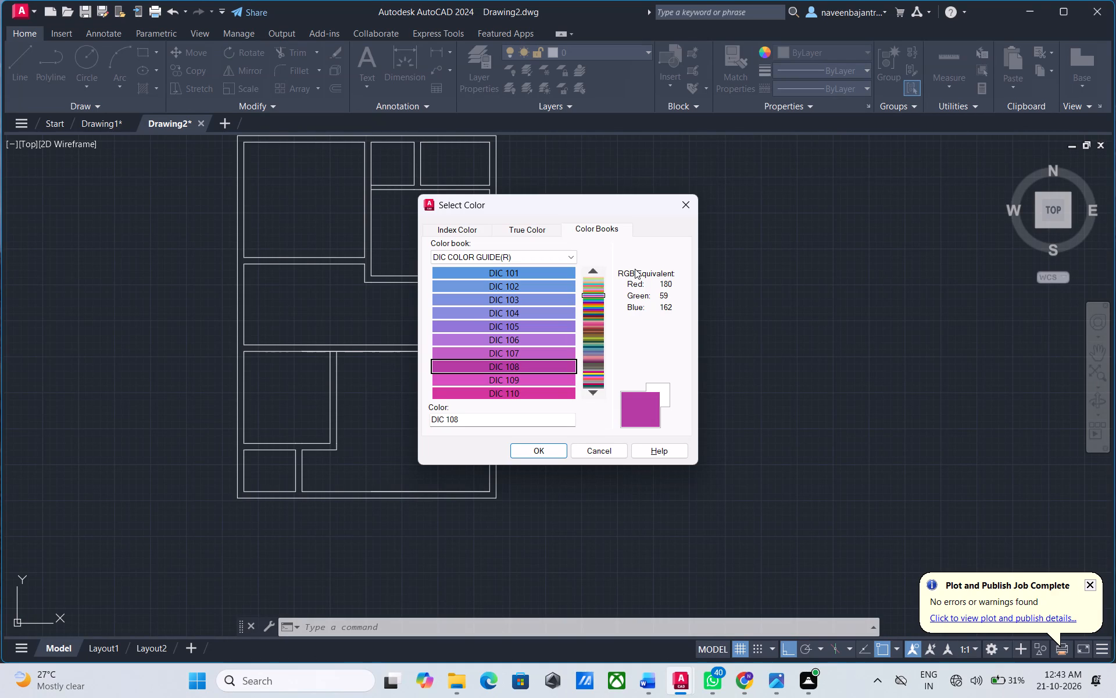
{"action": "key", "text": "Down"}
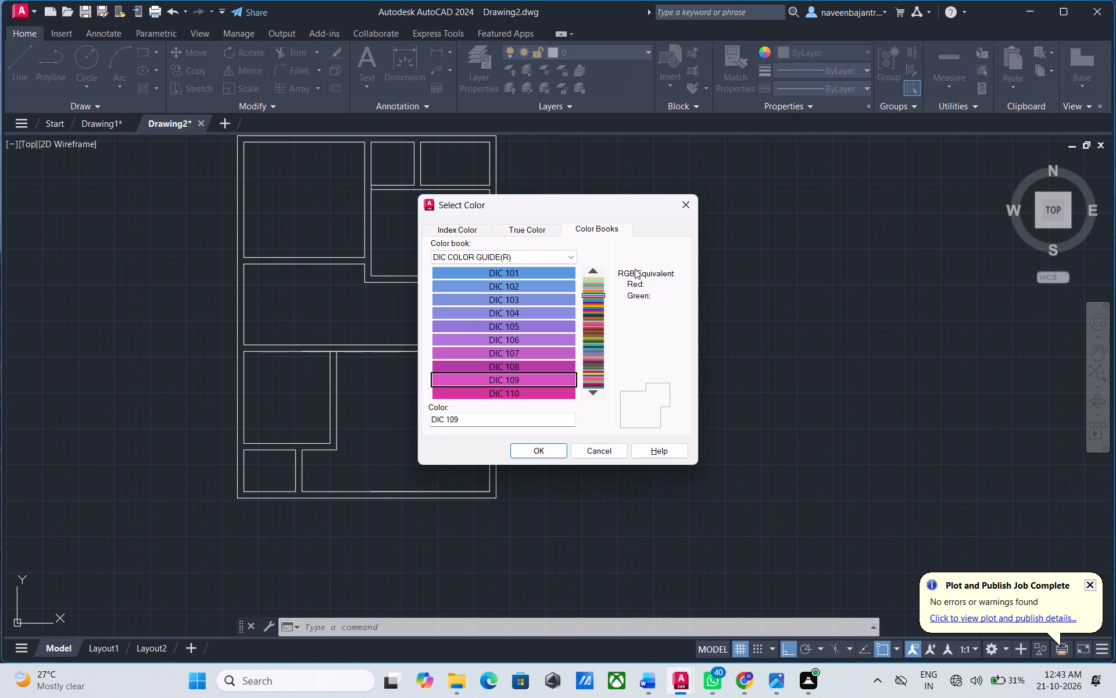
{"action": "key", "text": "Down"}
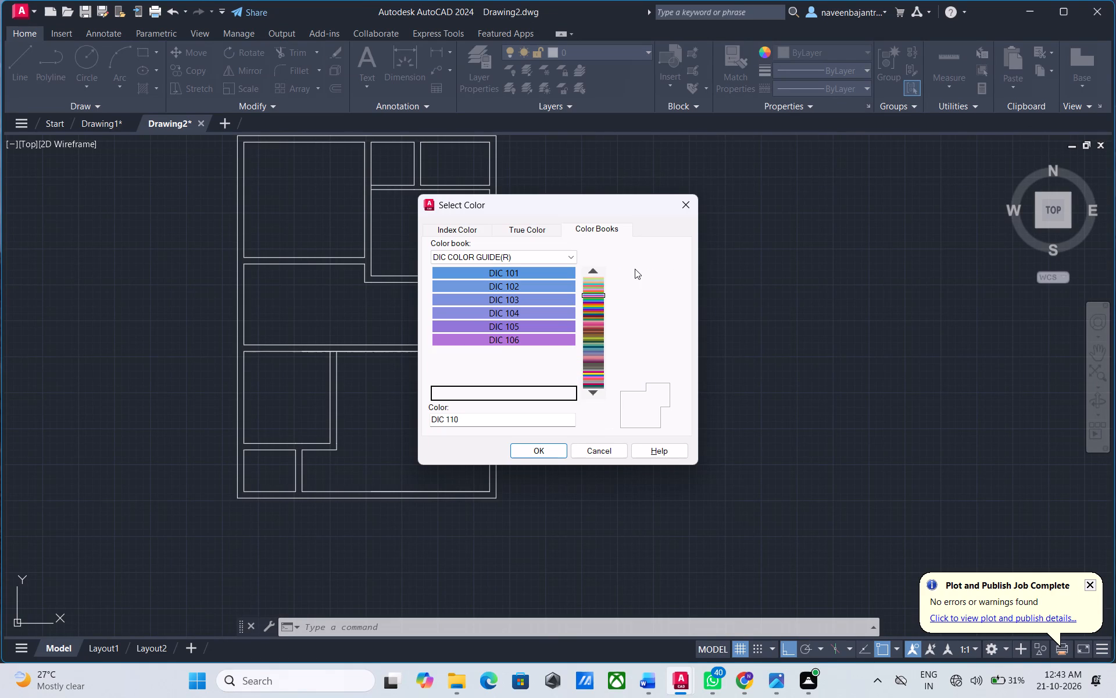
{"action": "key", "text": "Down"}
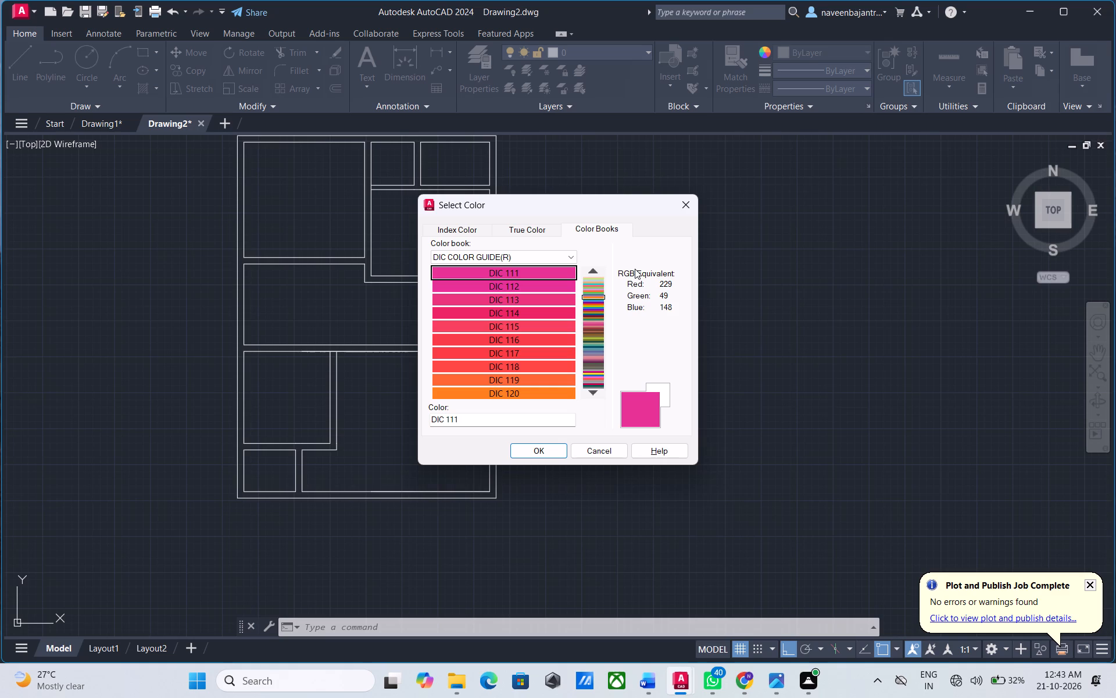
{"action": "key", "text": "Down"}
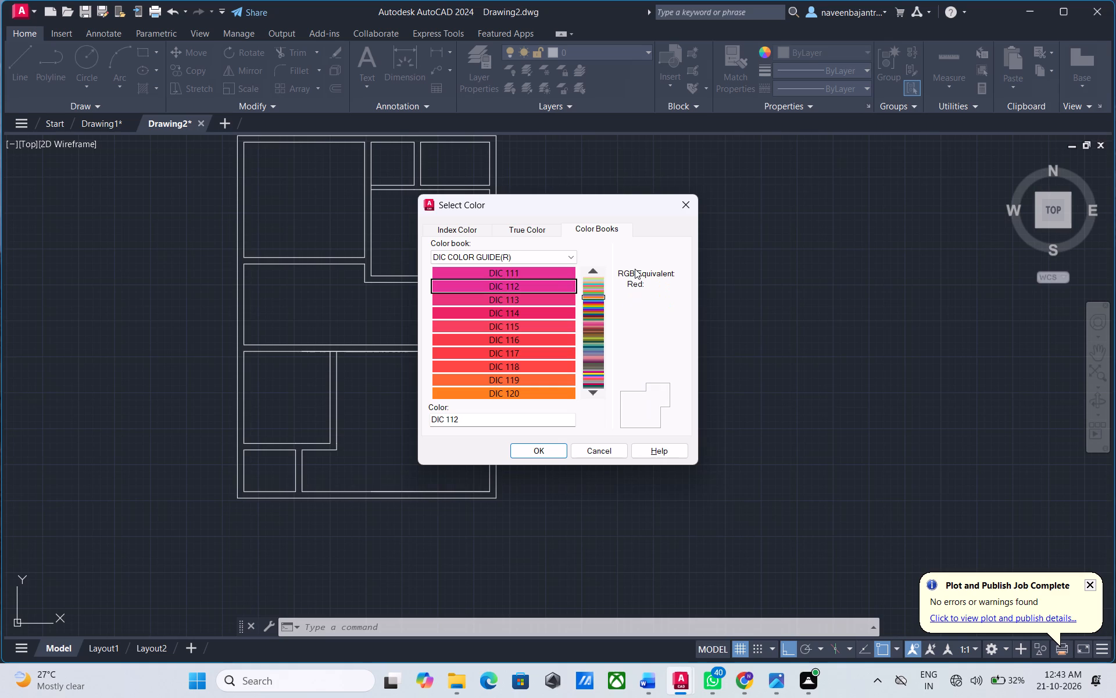
{"action": "key", "text": "Down"}
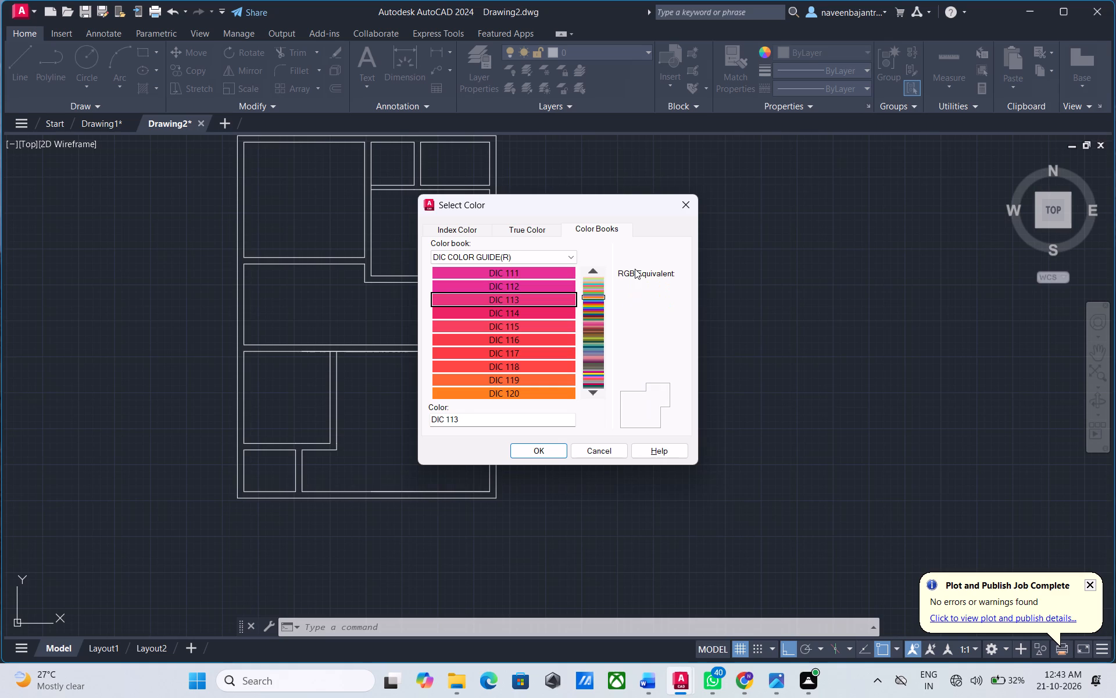
{"action": "key", "text": "Down"}
{"action": "key", "text": "Down"}
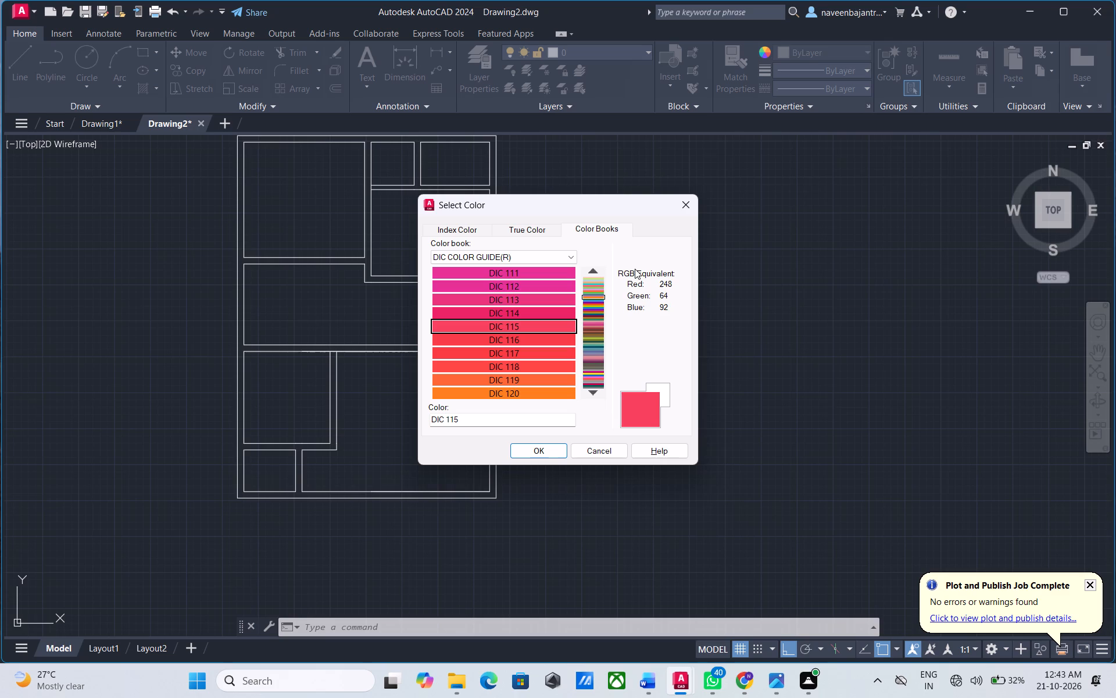
Preview the DIC COLOR GUIDE(R) swatches one by one from DIC 116 to DIC 152 as candidates for the object colour.
{"action": "key", "text": "Down"}
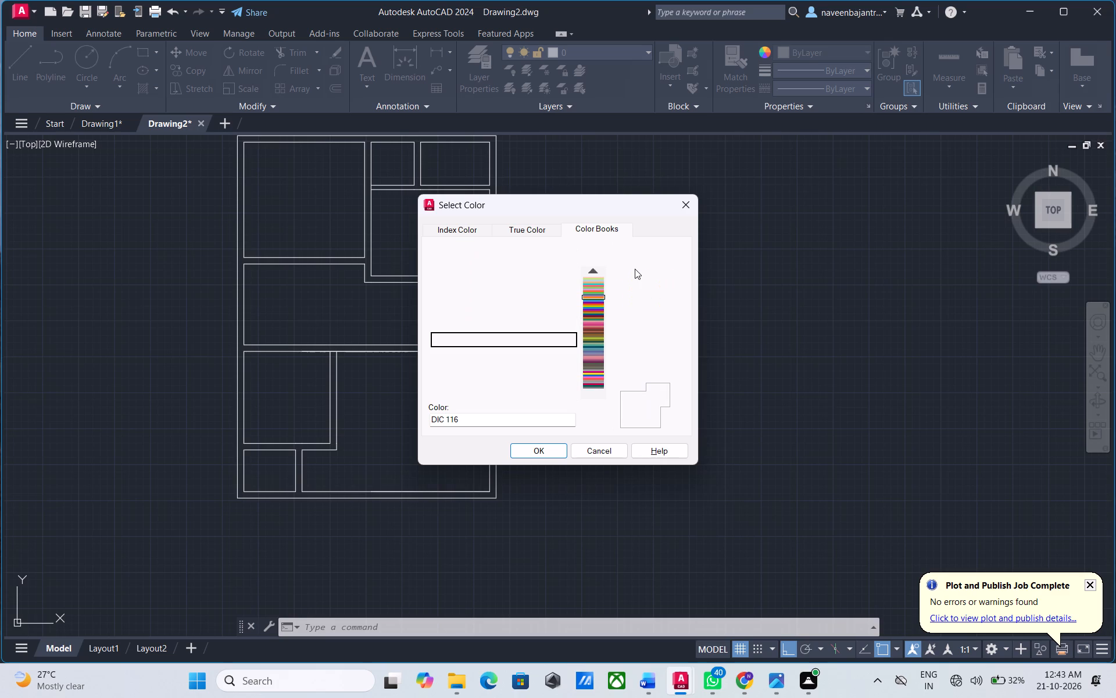
{"action": "key", "text": "Down"}
{"action": "key", "text": "Down"}
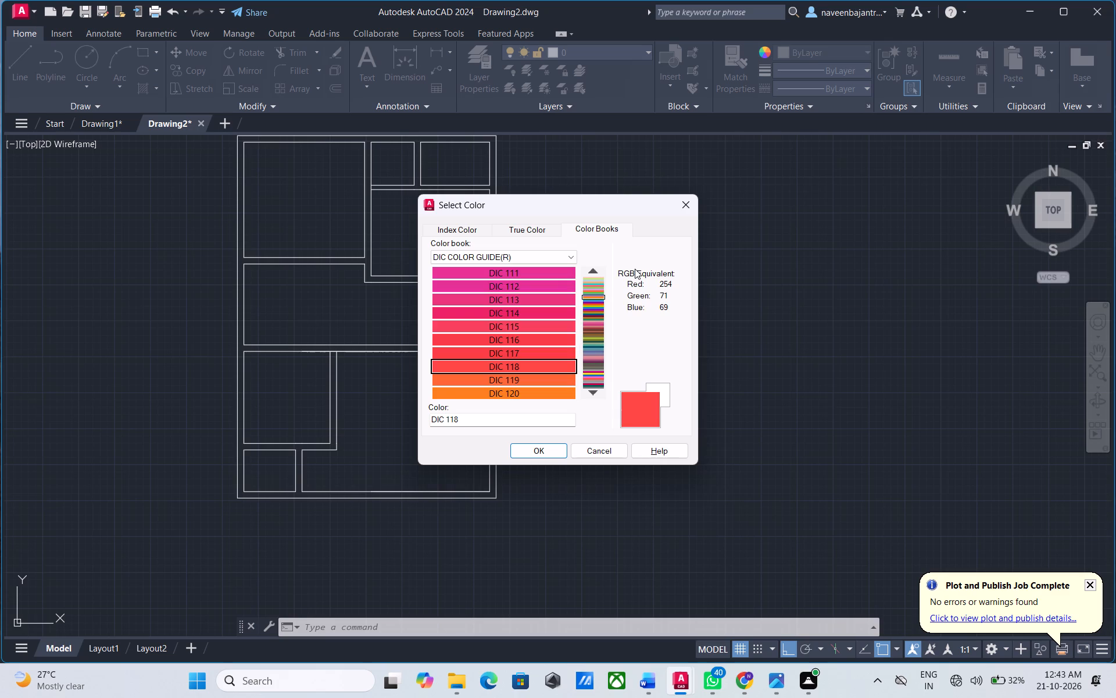
{"action": "key", "text": "Down"}
{"action": "key", "text": "Down"}
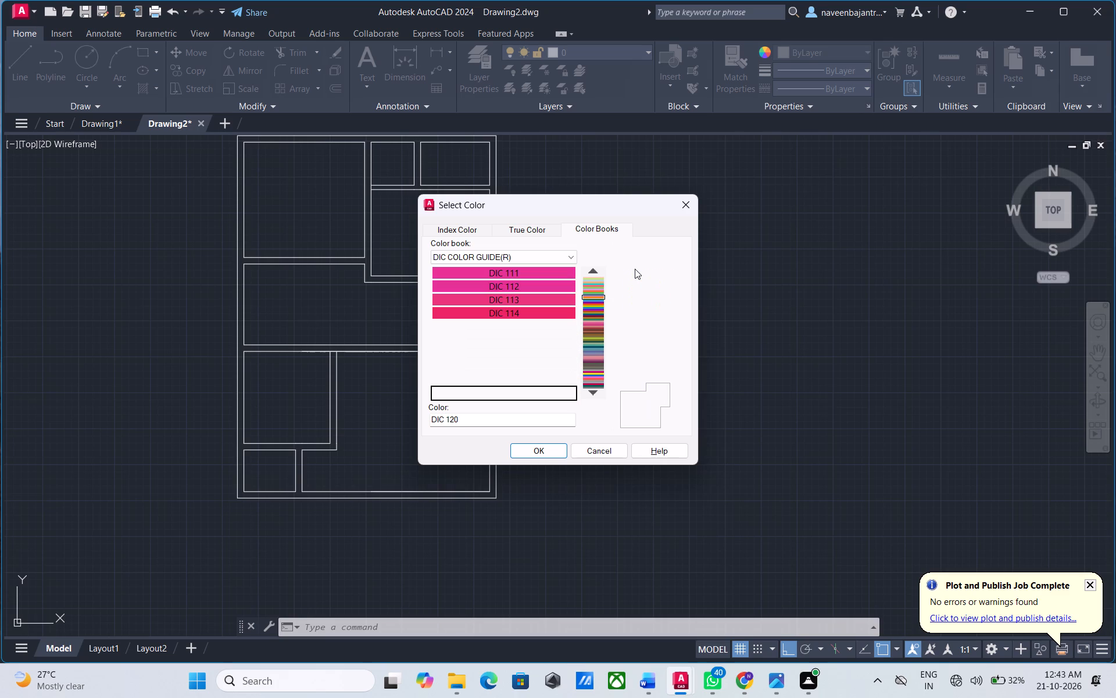
{"action": "key", "text": "Down"}
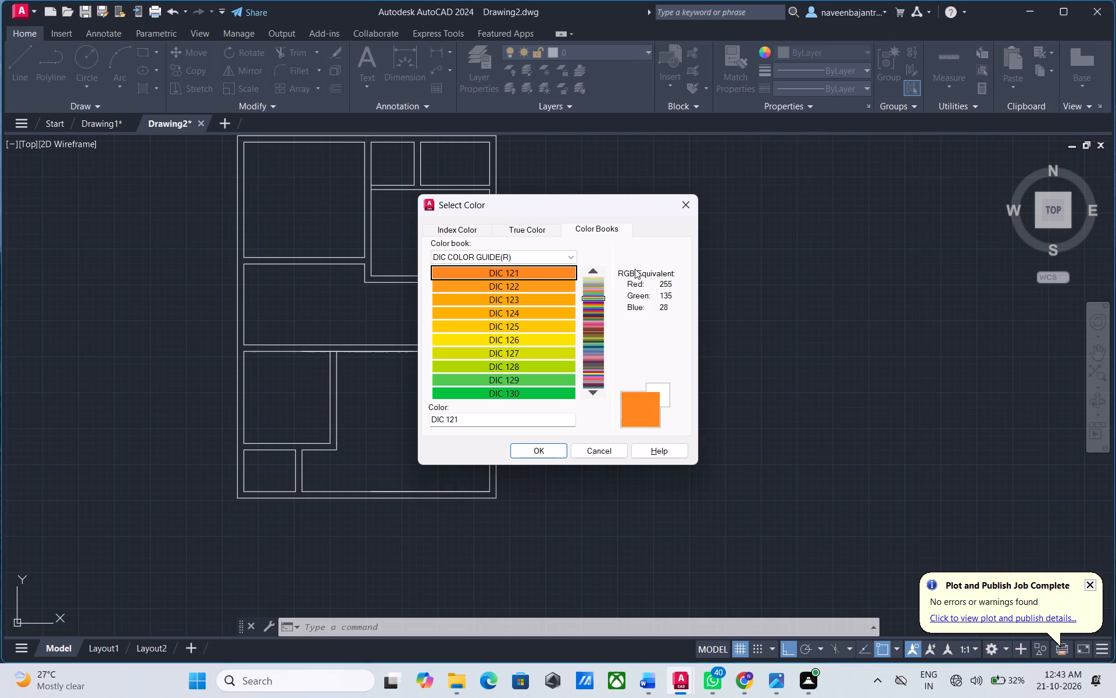
{"action": "key", "text": "Down"}
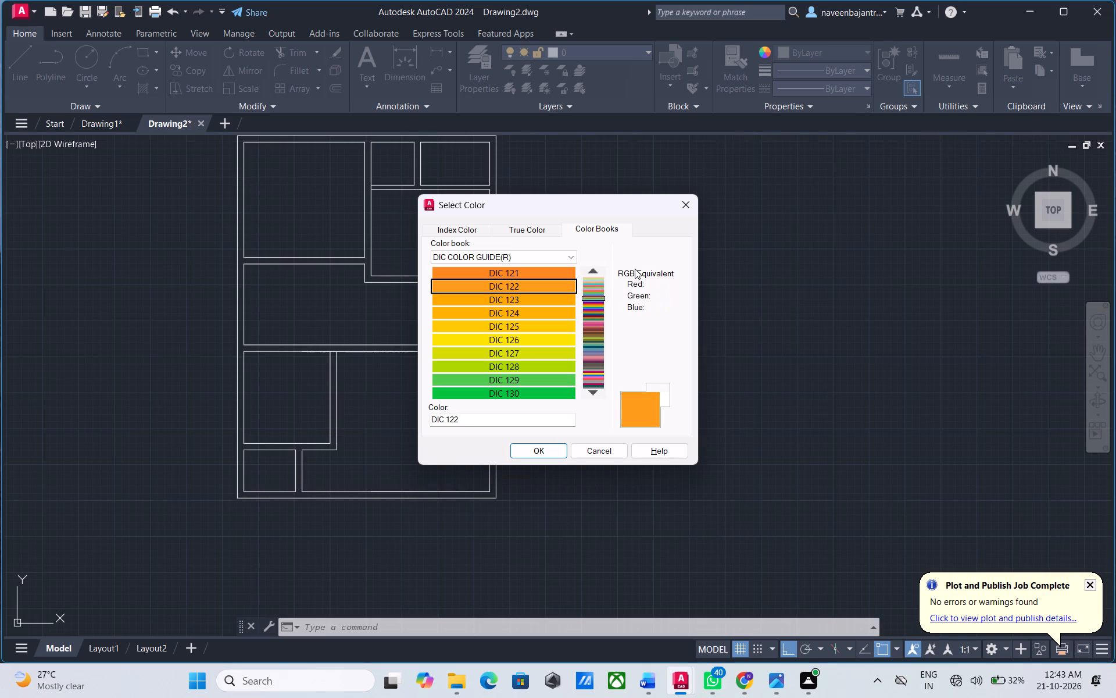
{"action": "key", "text": "Down"}
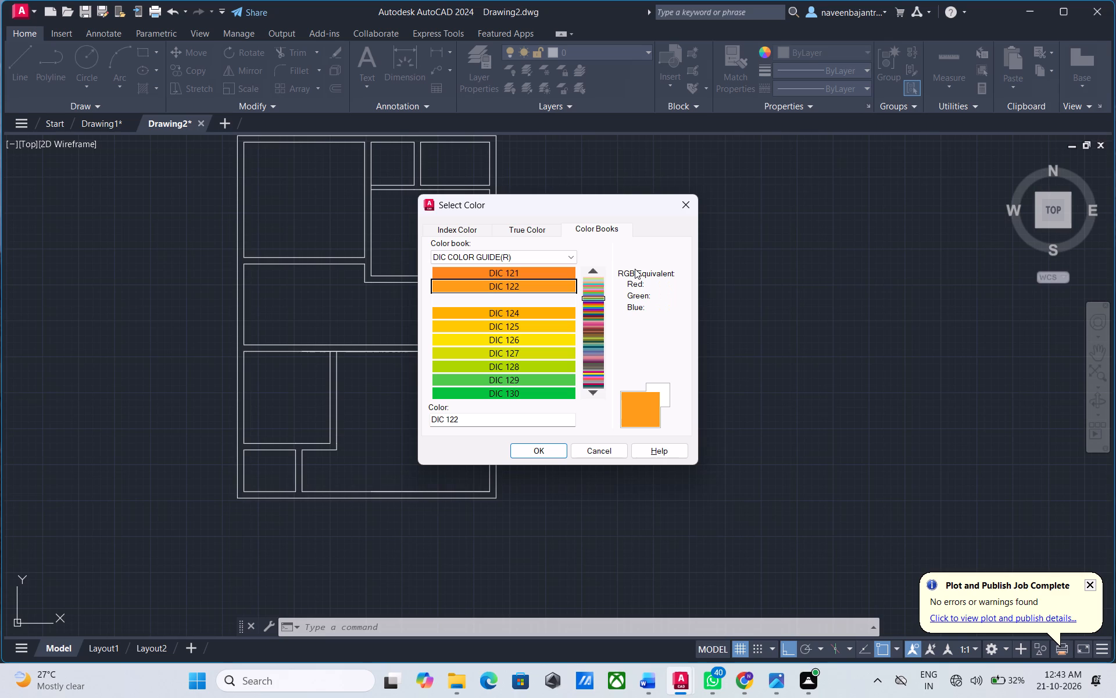
{"action": "key", "text": "Down"}
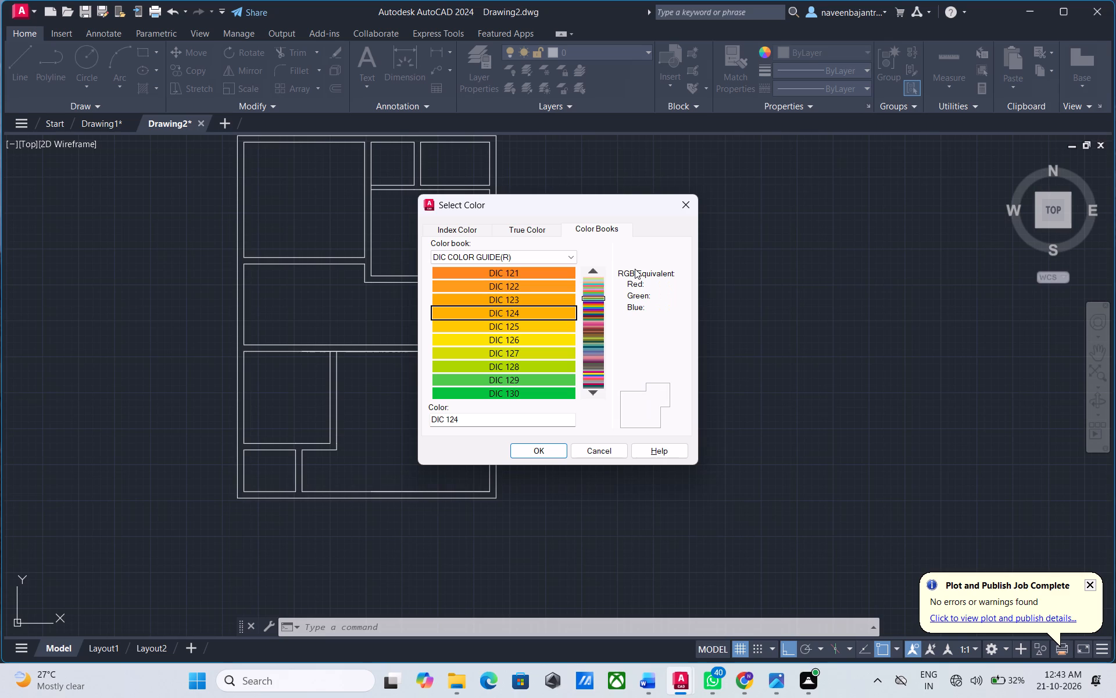
{"action": "key", "text": "Down"}
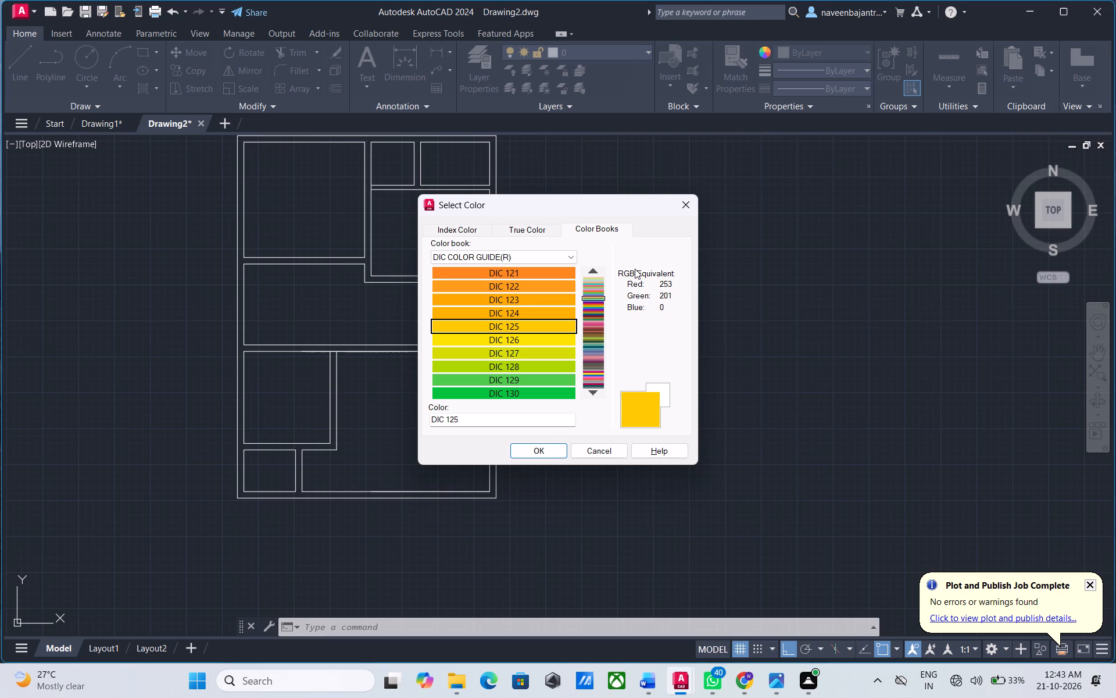
{"action": "key", "text": "Down"}
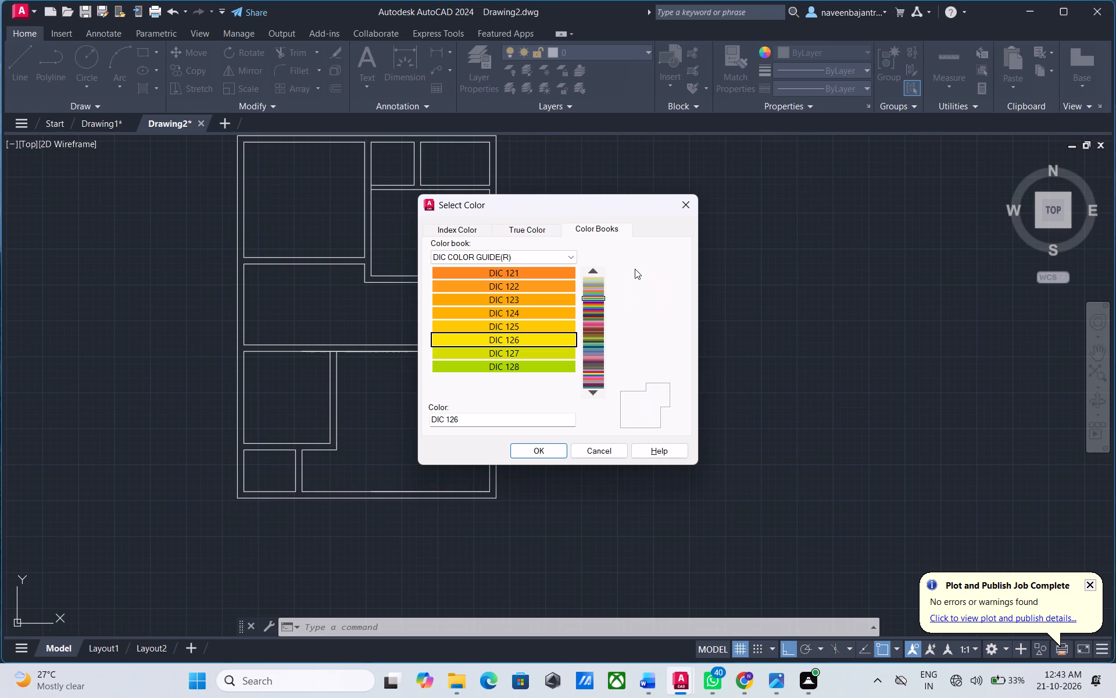
{"action": "key", "text": "Down"}
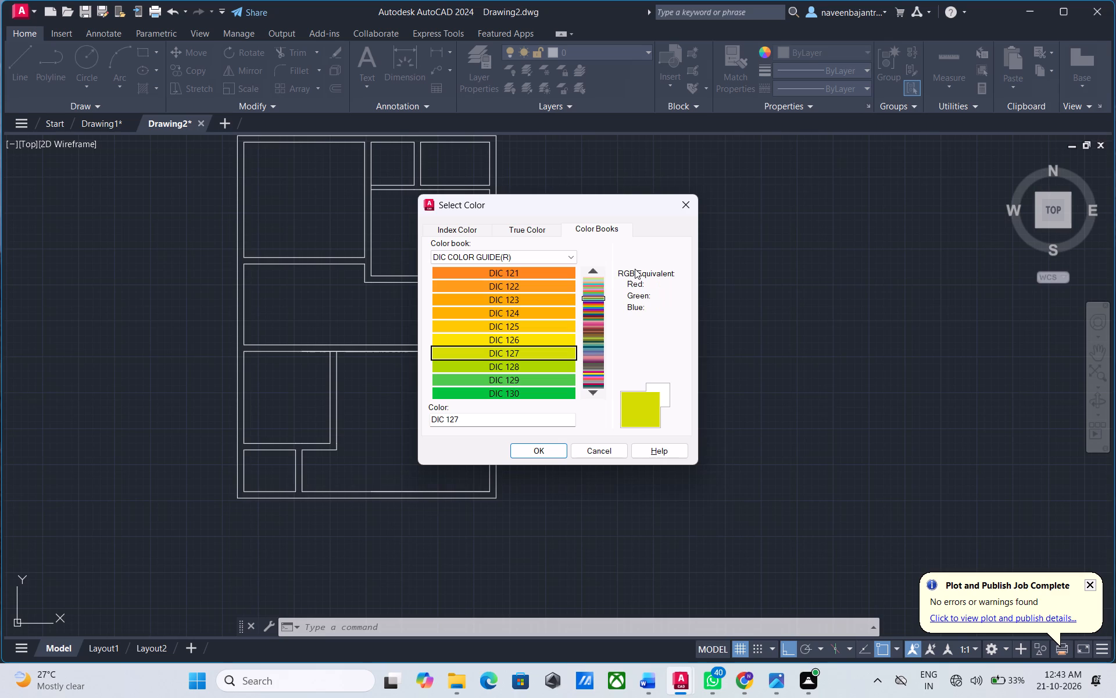
{"action": "key", "text": "Down"}
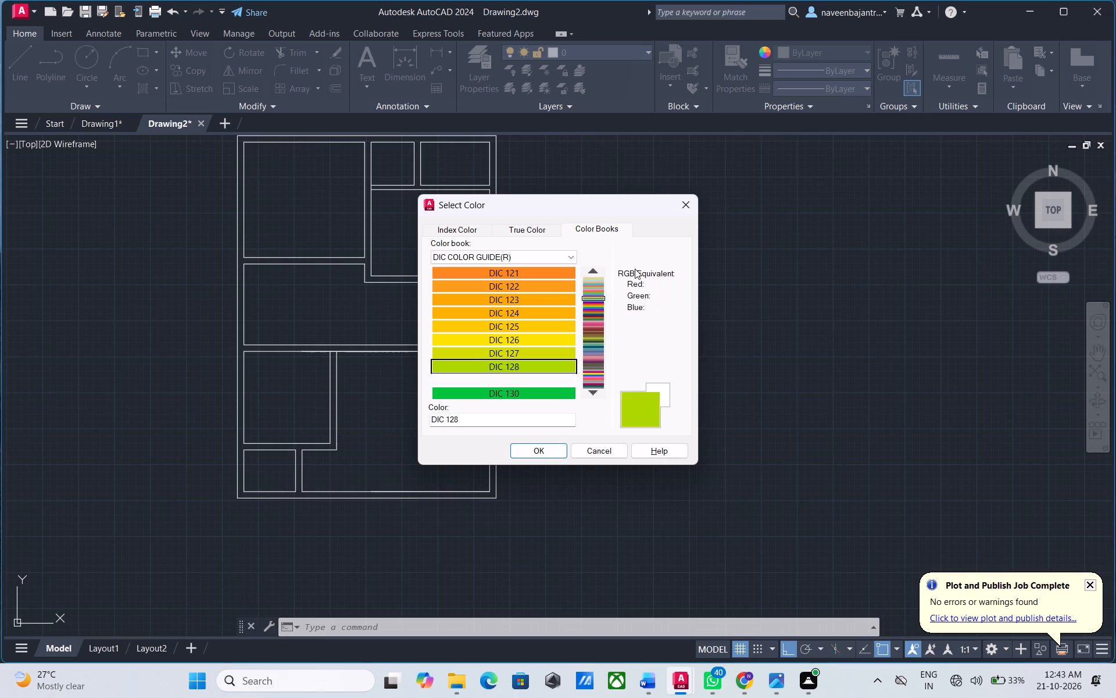
{"action": "key", "text": "Down"}
{"action": "key", "text": "Down"}
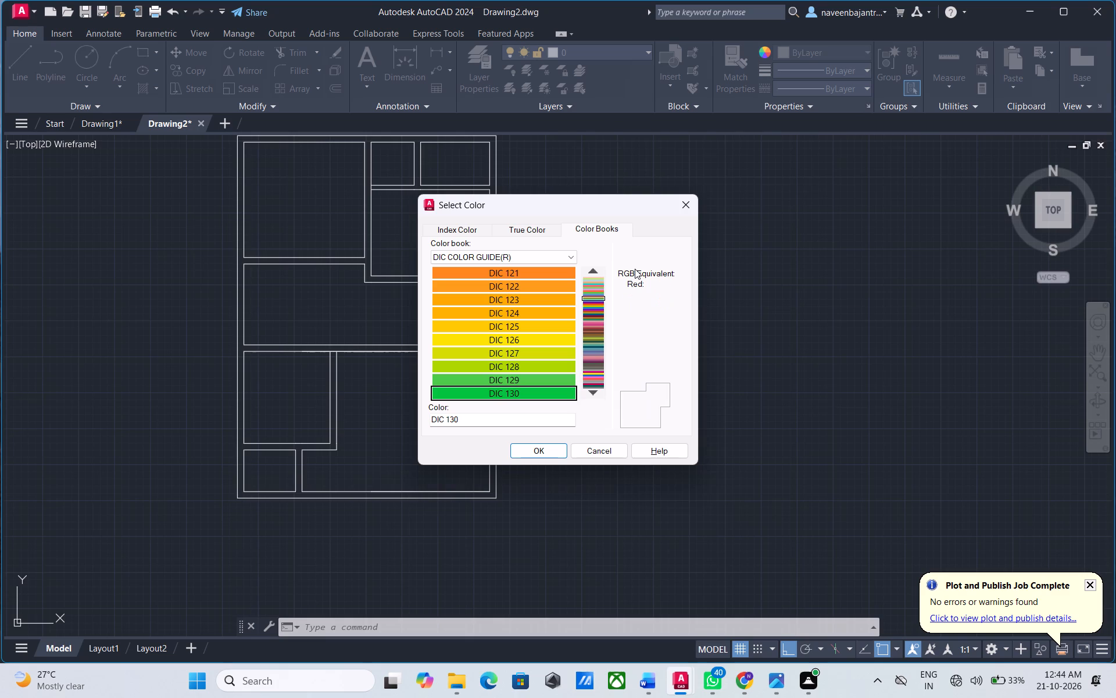
{"action": "key", "text": "Down"}
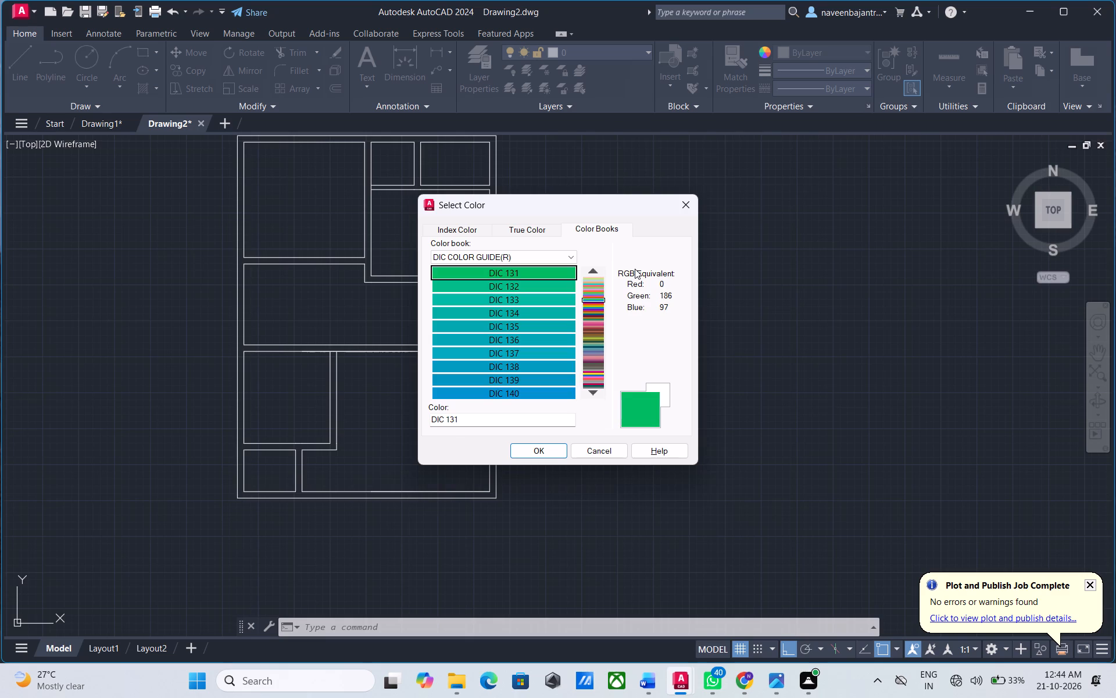
{"action": "key", "text": "Down"}
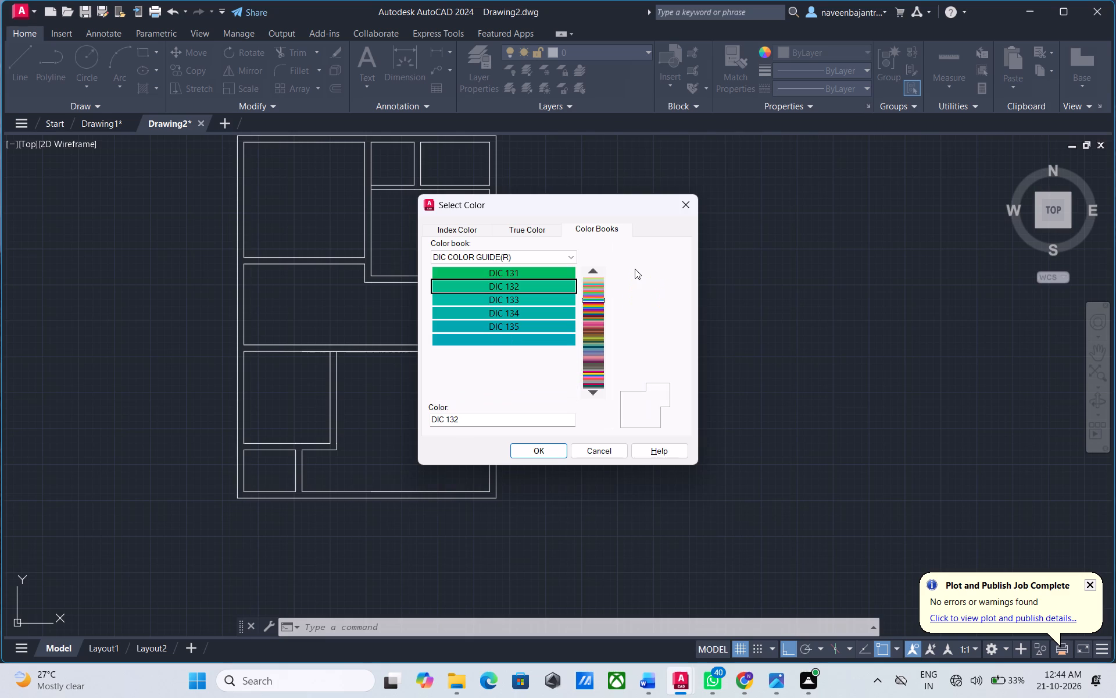
{"action": "key", "text": "Down"}
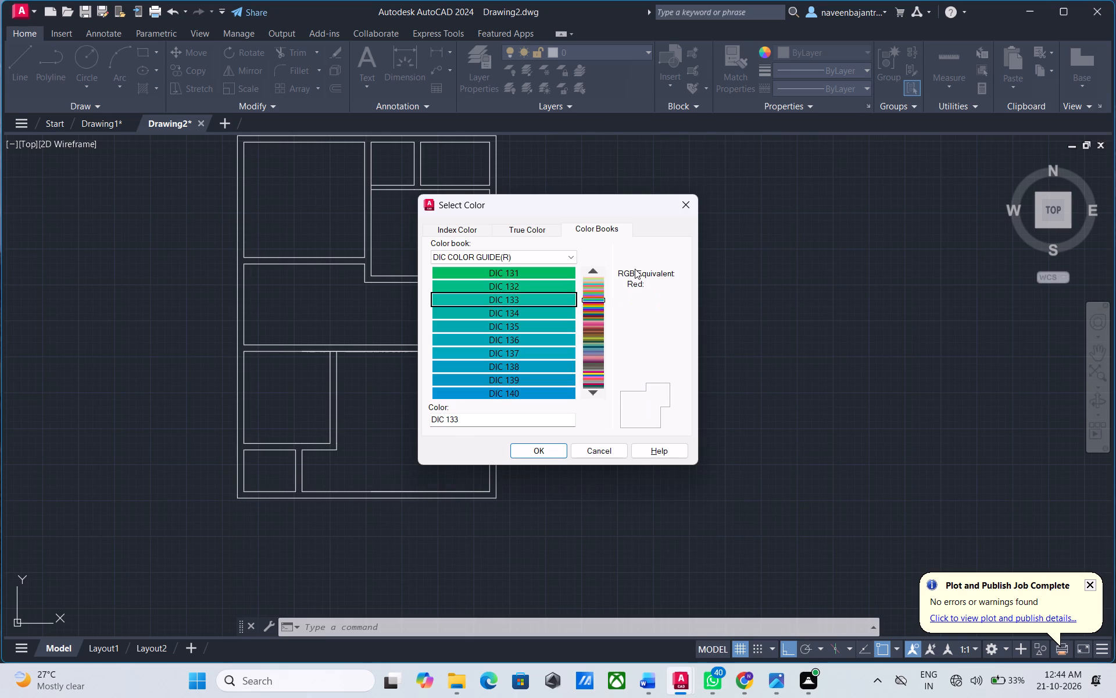
{"action": "key", "text": "Down"}
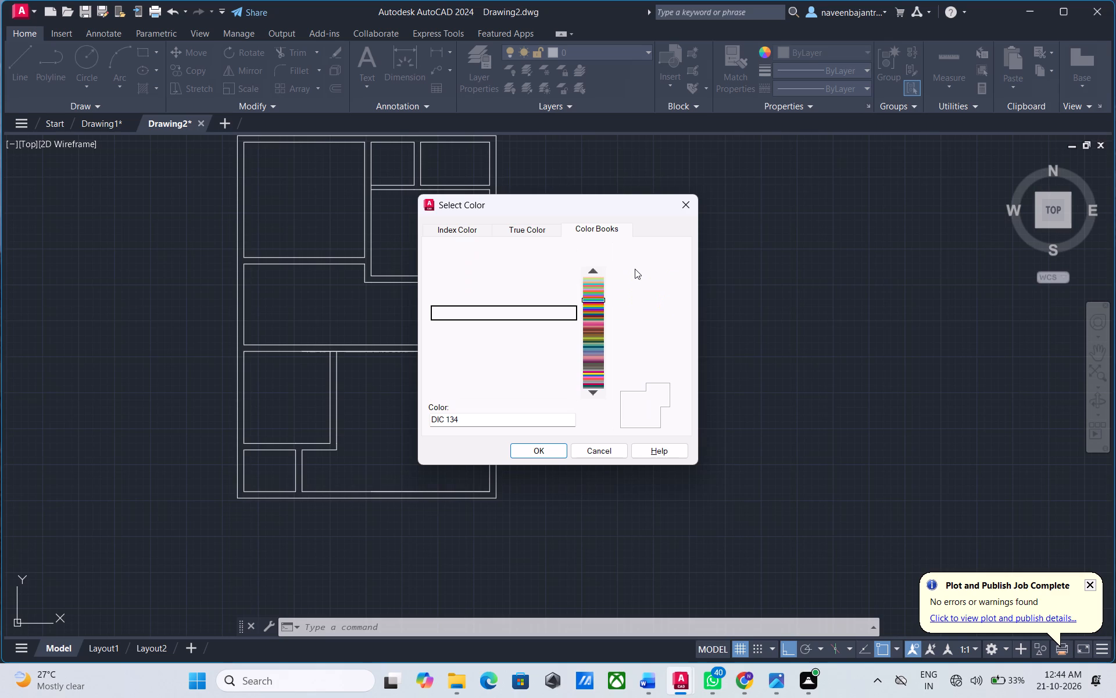
{"action": "key", "text": "Down"}
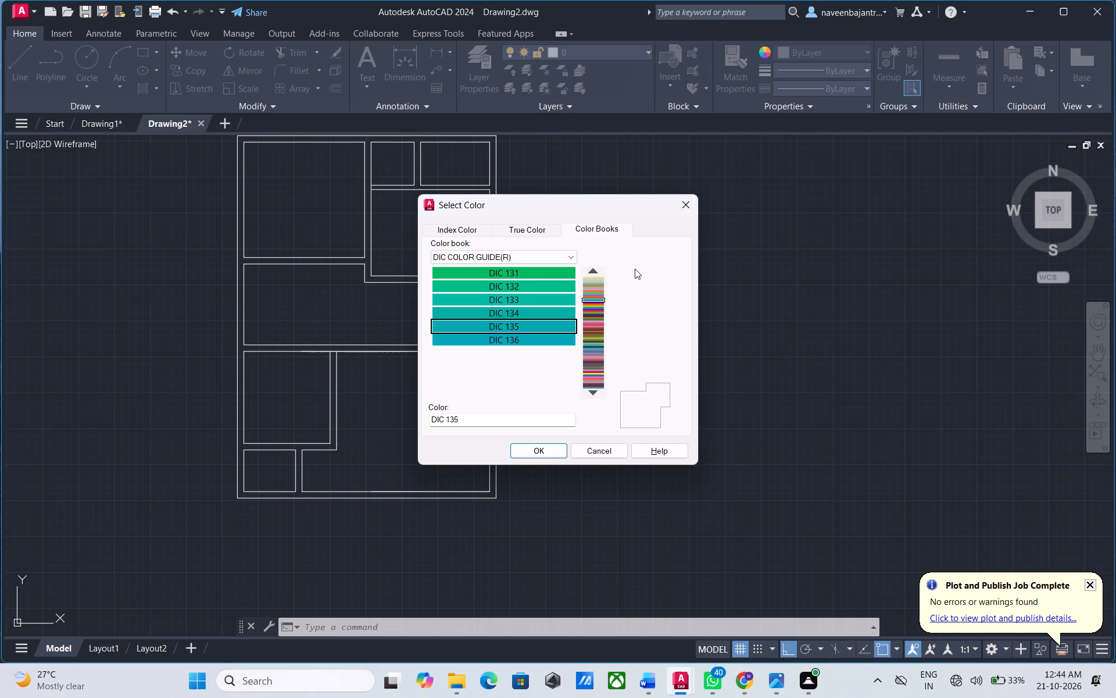
{"action": "key", "text": "Down"}
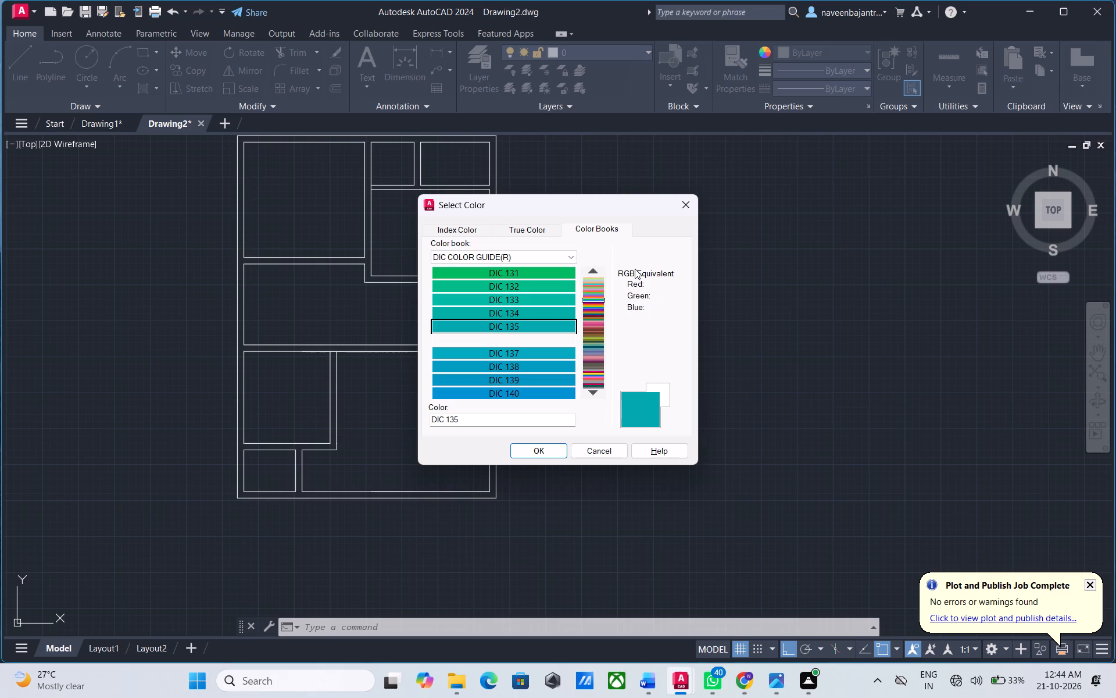
{"action": "key", "text": "Down"}
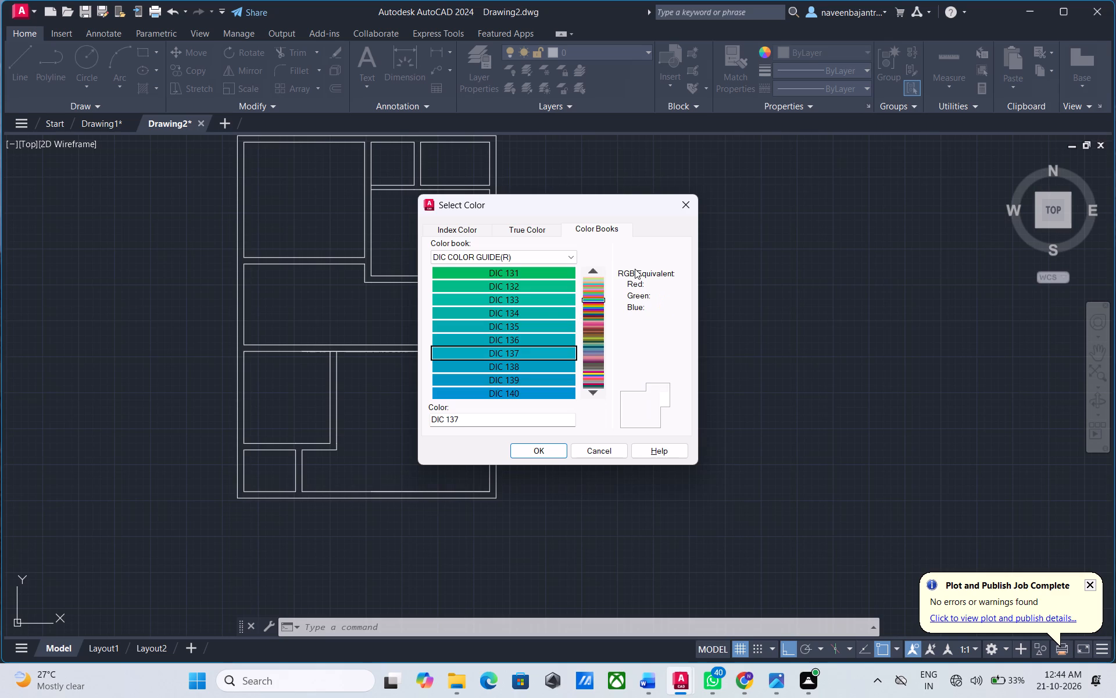
{"action": "key", "text": "Down"}
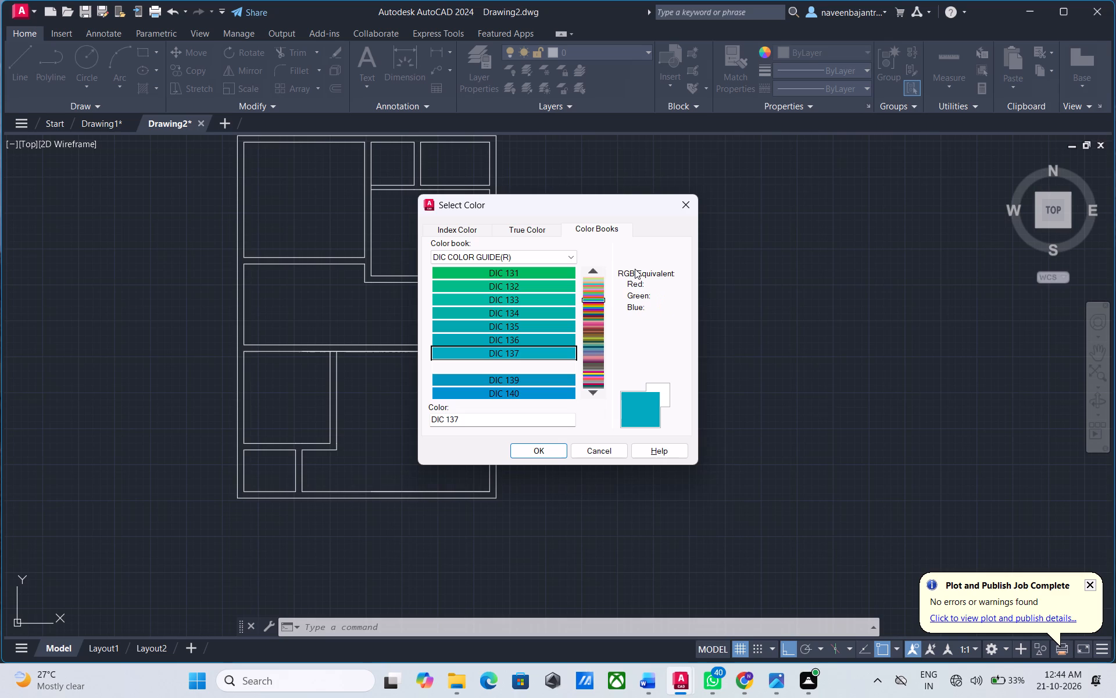
{"action": "key", "text": "Down"}
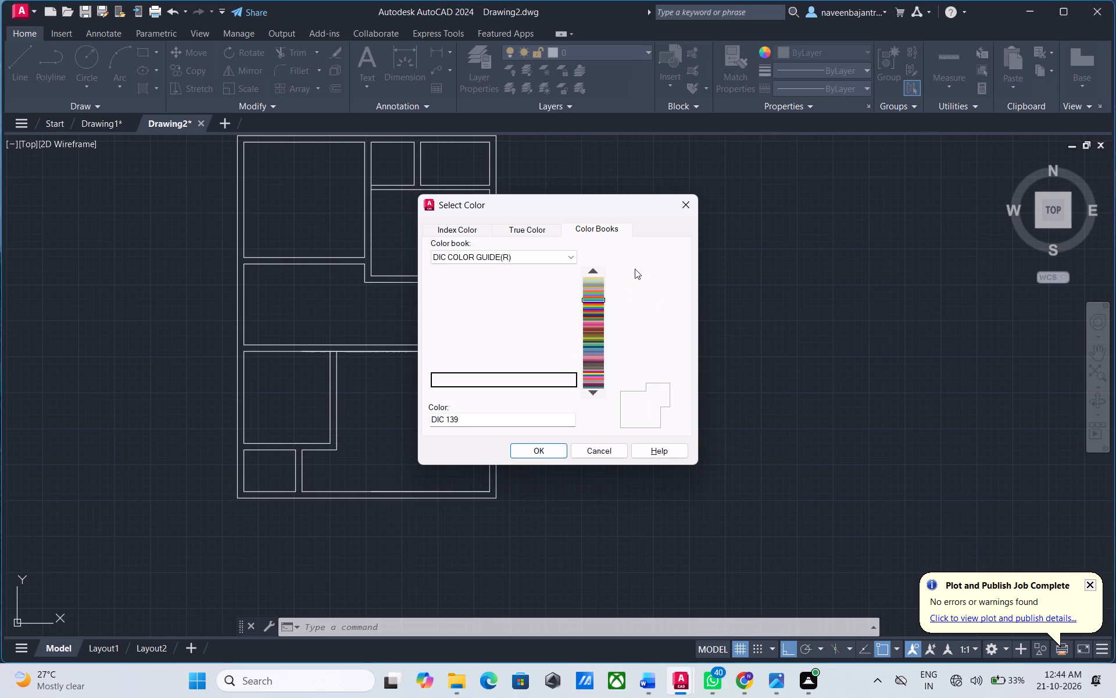
{"action": "key", "text": "Down"}
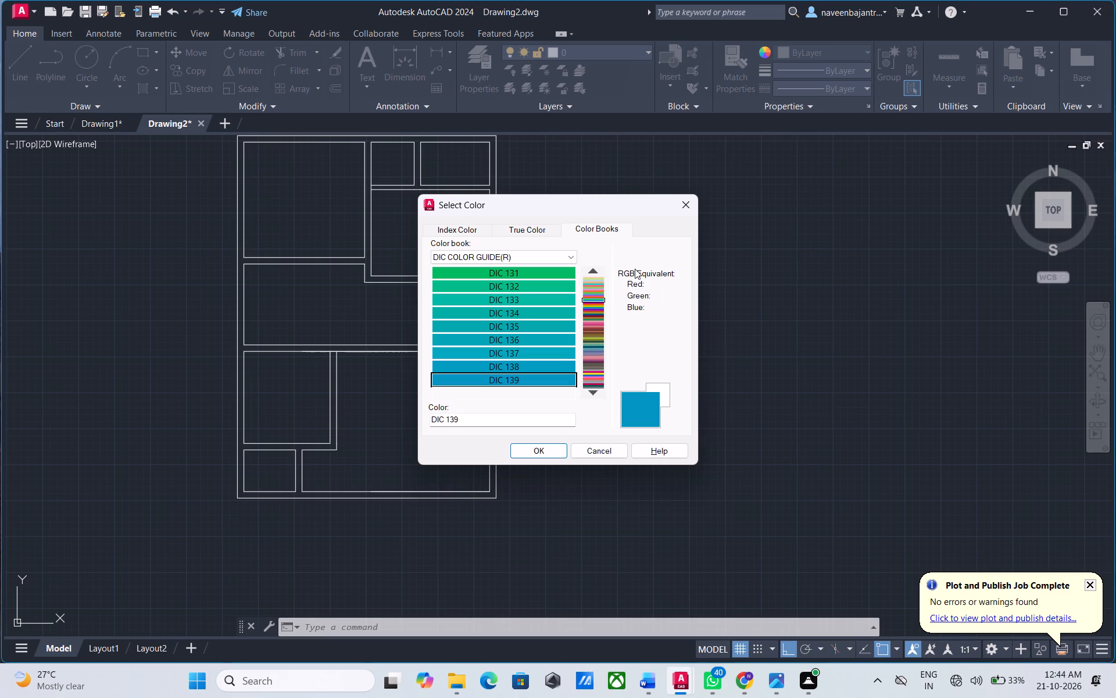
{"action": "key", "text": "Down"}
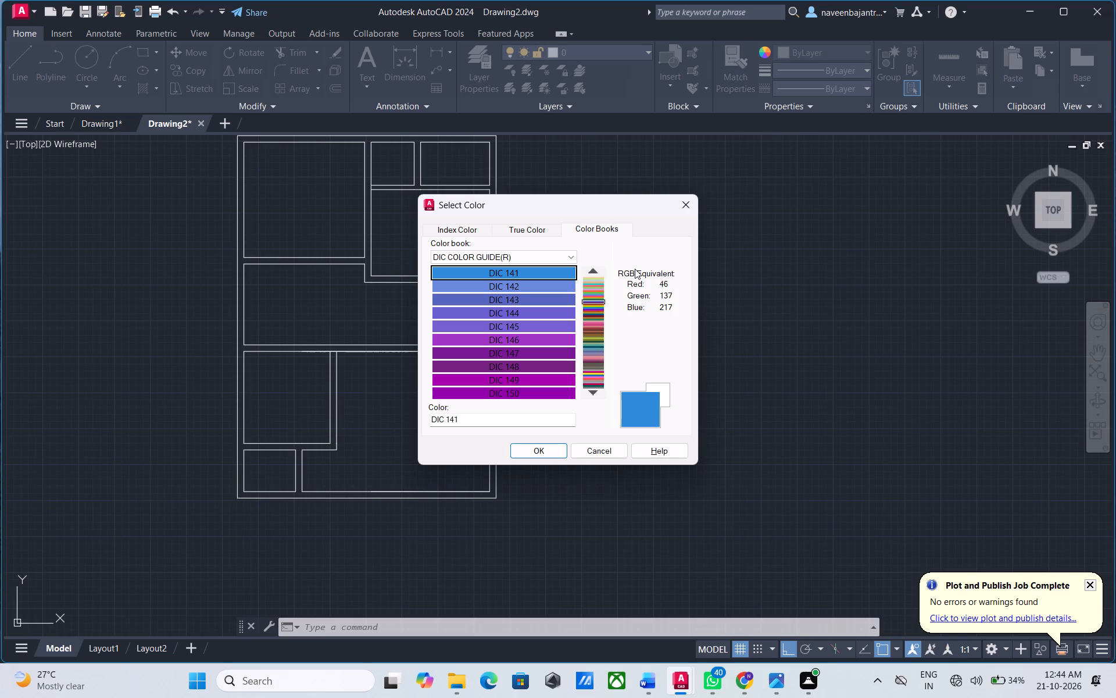
{"action": "key", "text": "Down"}
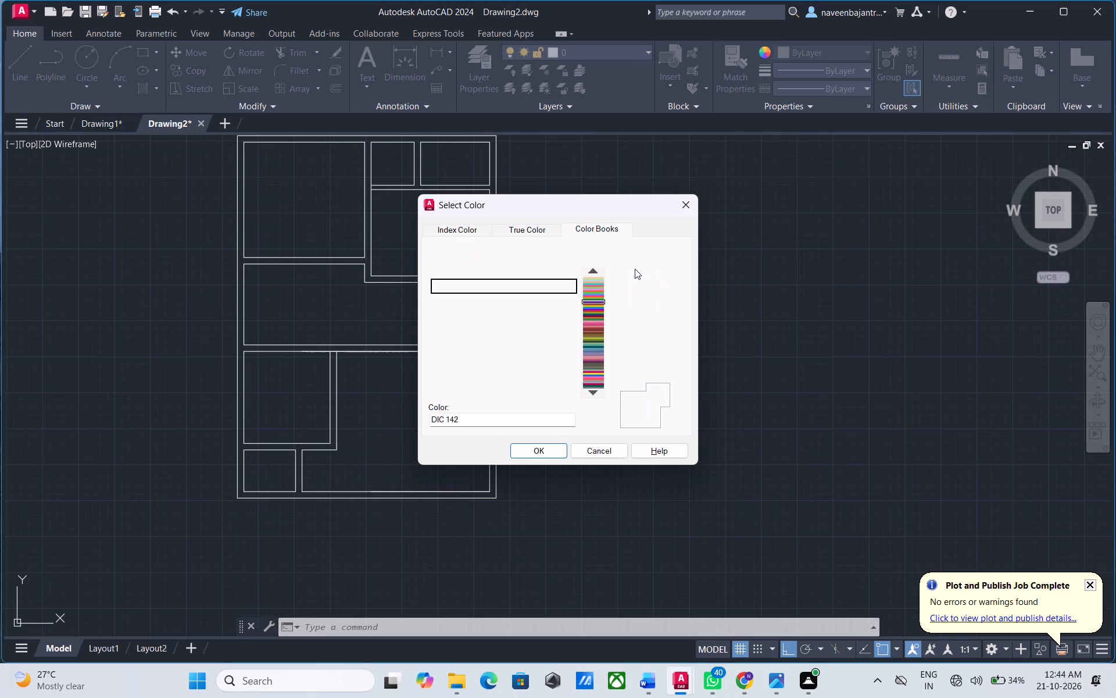
{"action": "key", "text": "Down"}
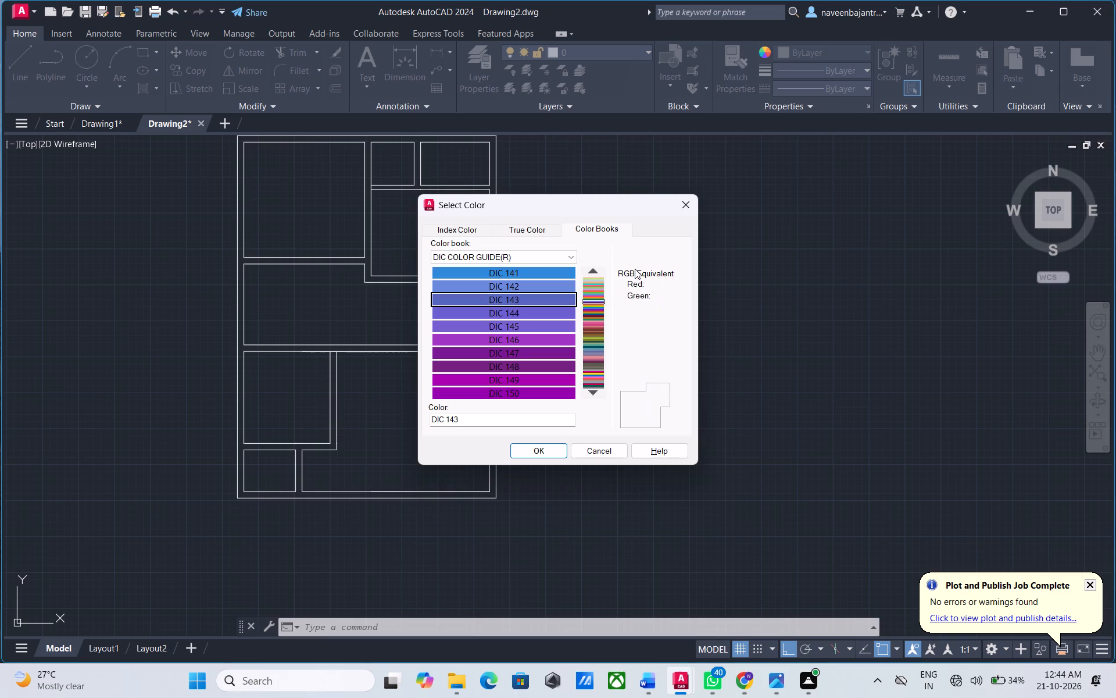
{"action": "key", "text": "Down"}
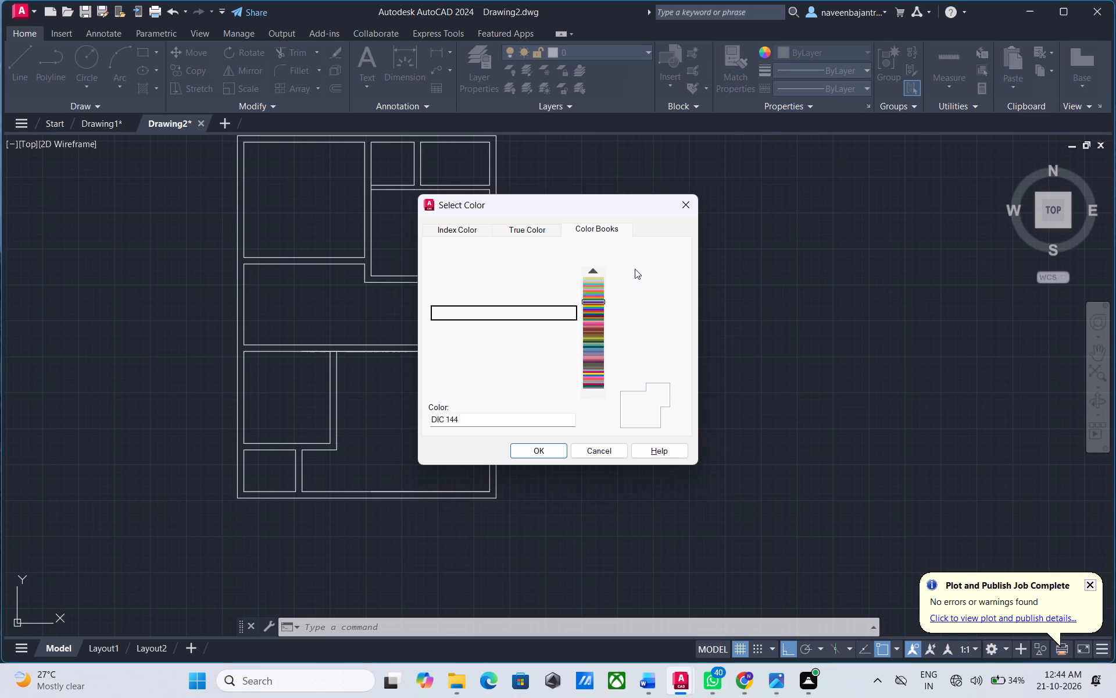
{"action": "key", "text": "Down"}
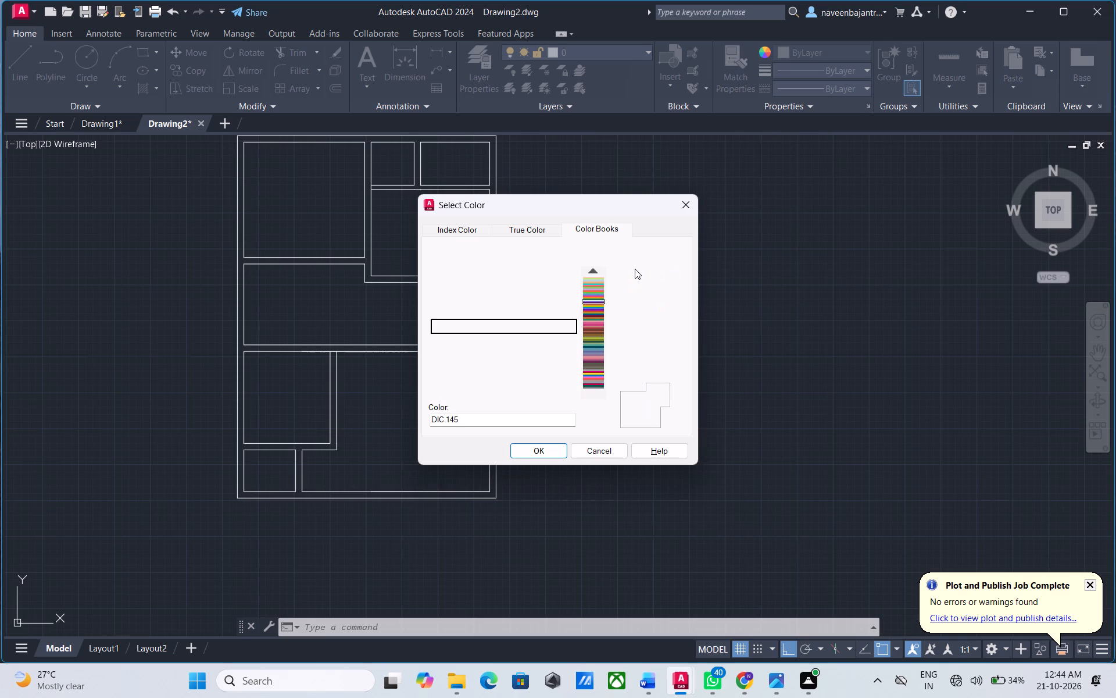
{"action": "key", "text": "Down"}
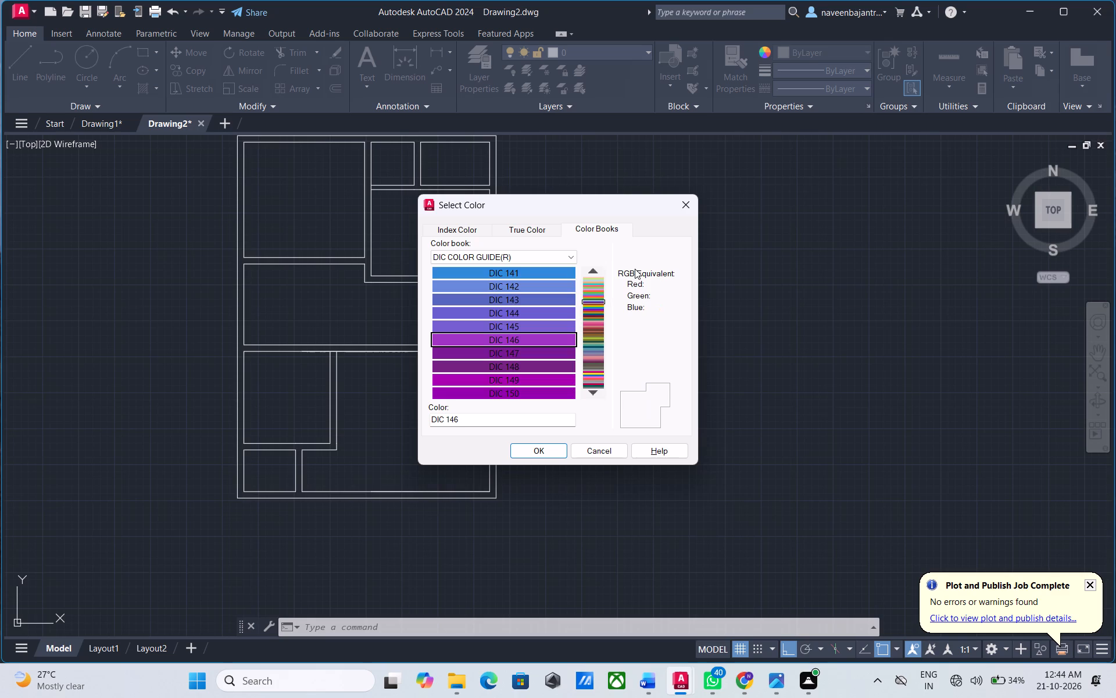
{"action": "key", "text": "Down"}
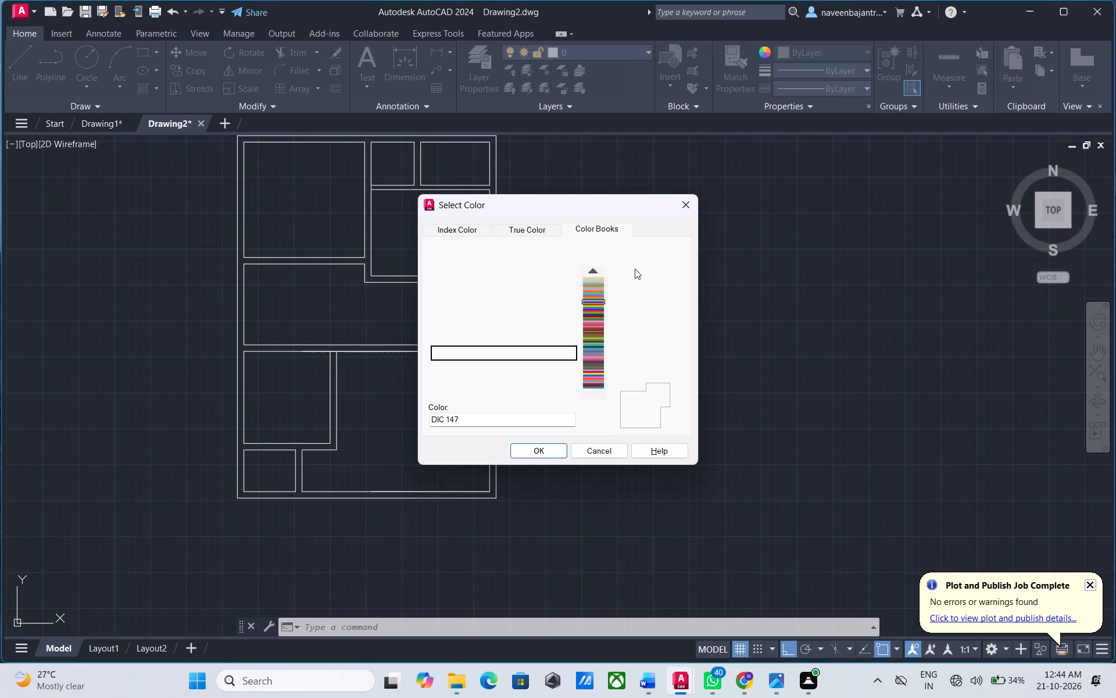
{"action": "key", "text": "Down"}
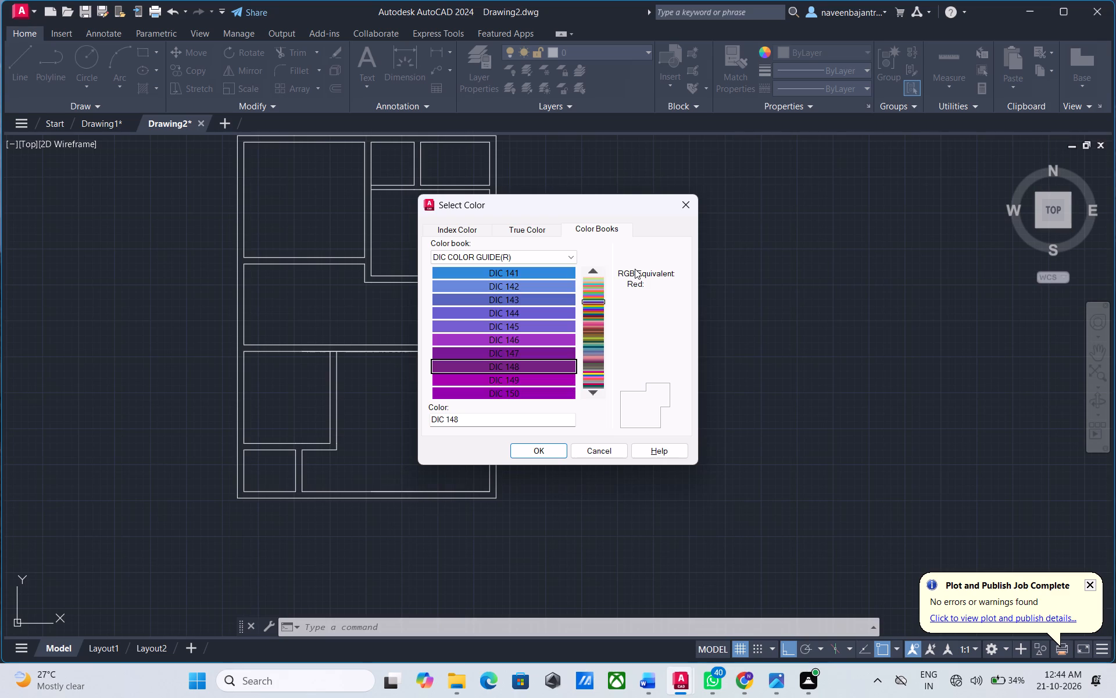
{"action": "key", "text": "Down"}
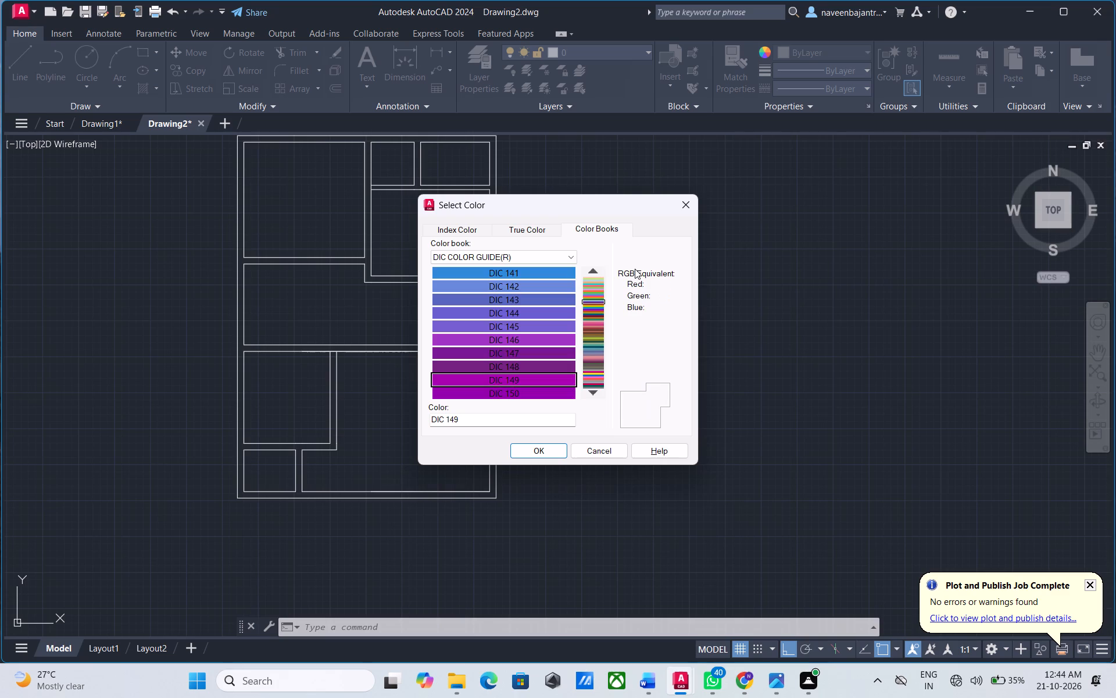
{"action": "key", "text": "Down"}
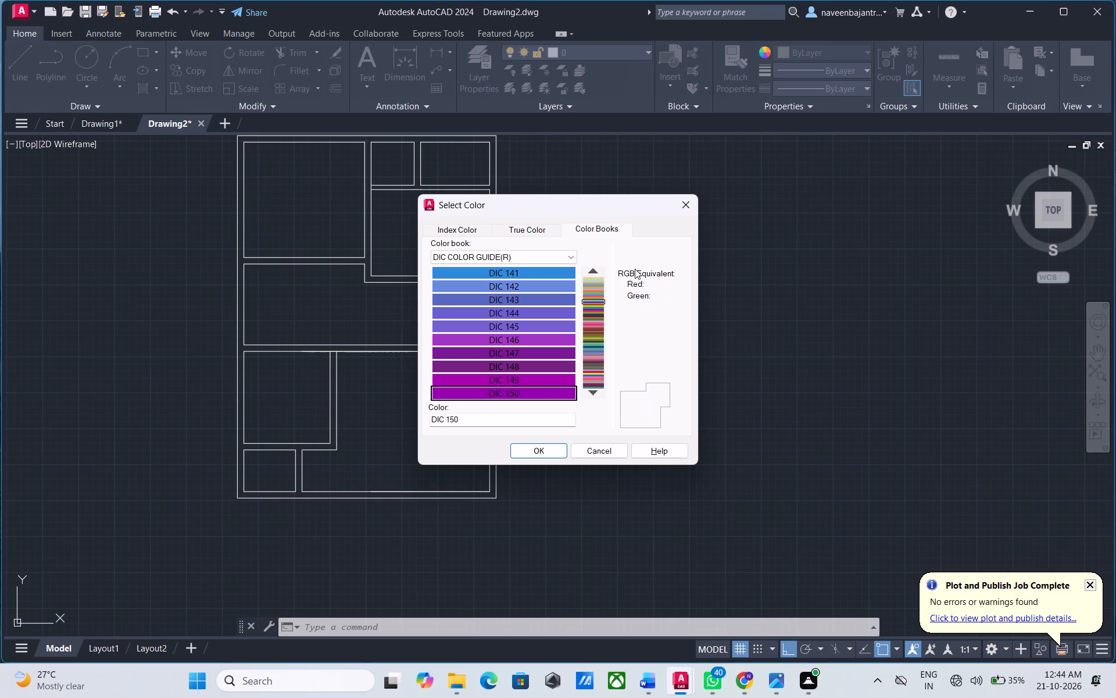
{"action": "key", "text": "Down"}
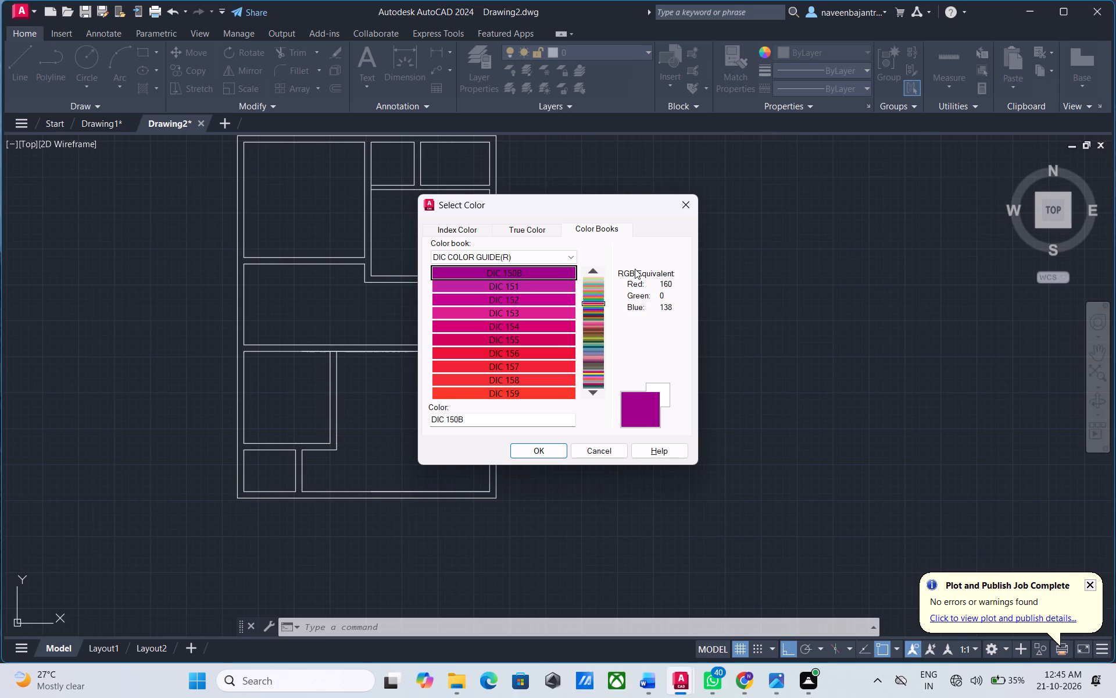
{"action": "key", "text": "Down"}
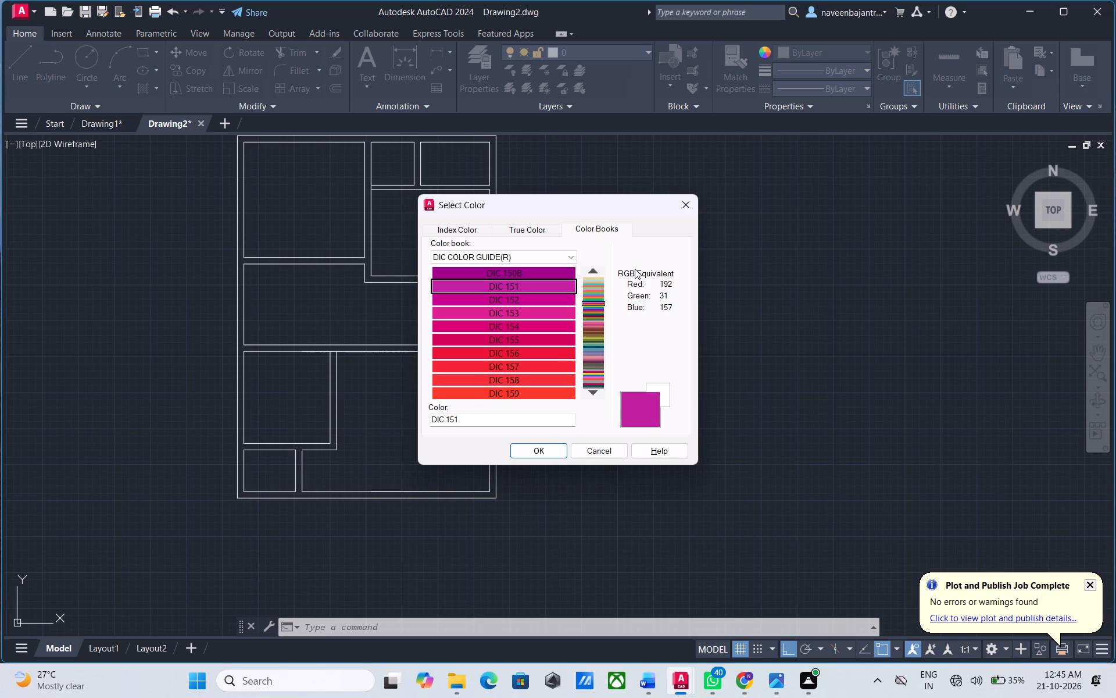
{"action": "key", "text": "Down"}
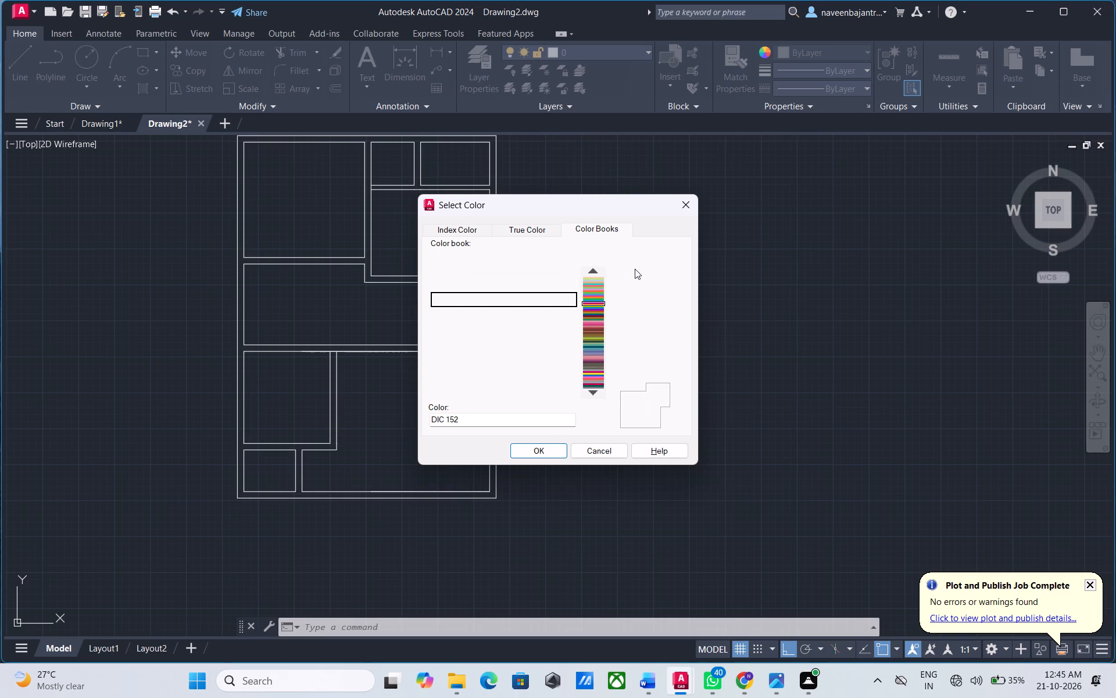
Preview the DIC COLOR GUIDE(R) swatches one by one from DIC 153 to DIC 187 as candidates for the object colour.
{"action": "key", "text": "Down"}
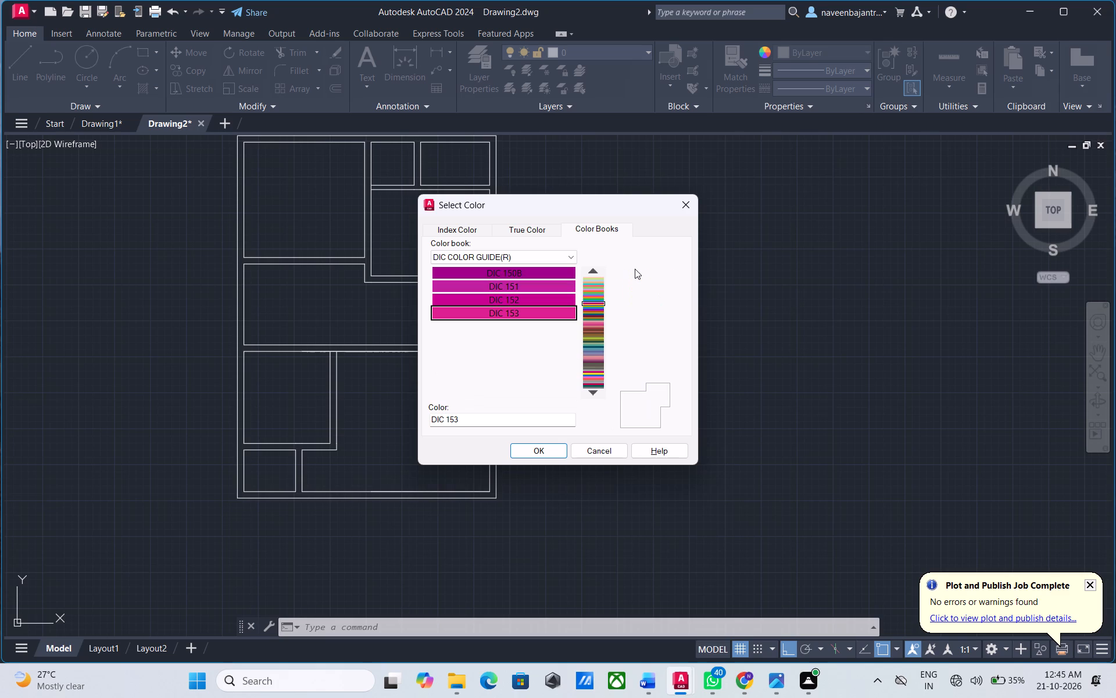
{"action": "key", "text": "Down"}
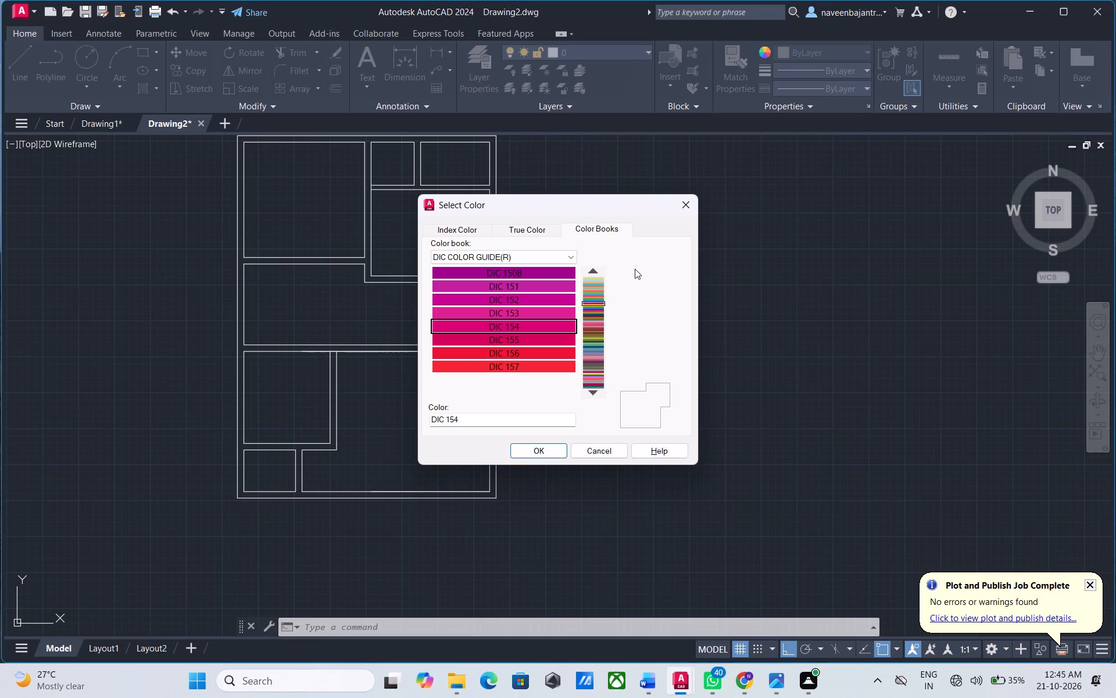
{"action": "key", "text": "Down"}
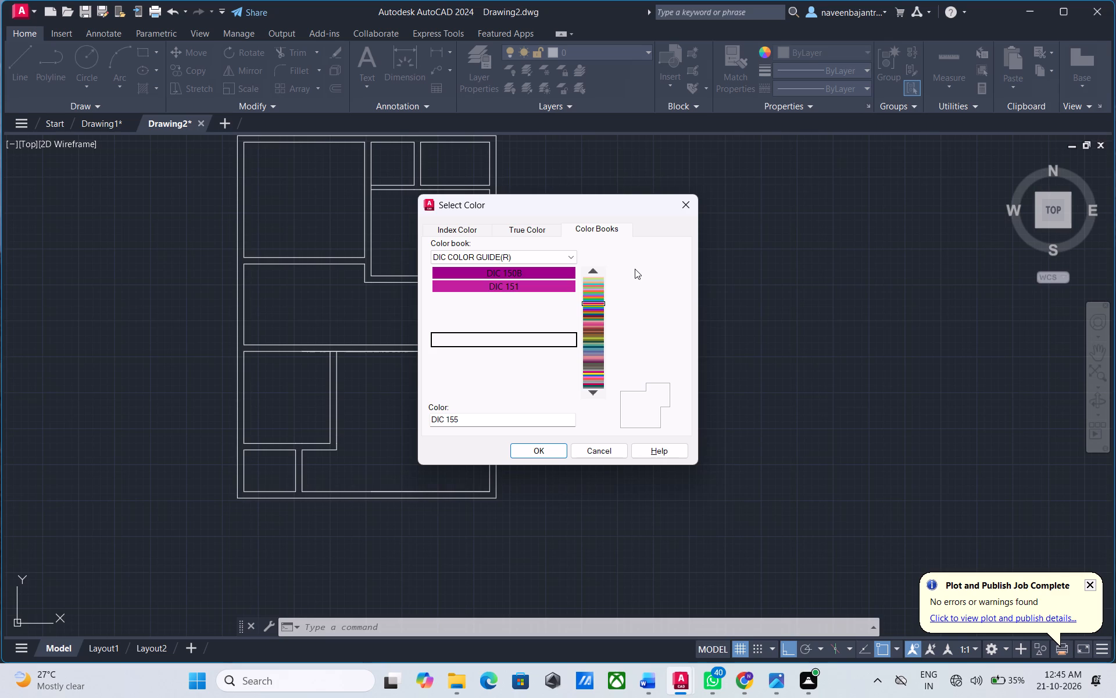
{"action": "key", "text": "Down"}
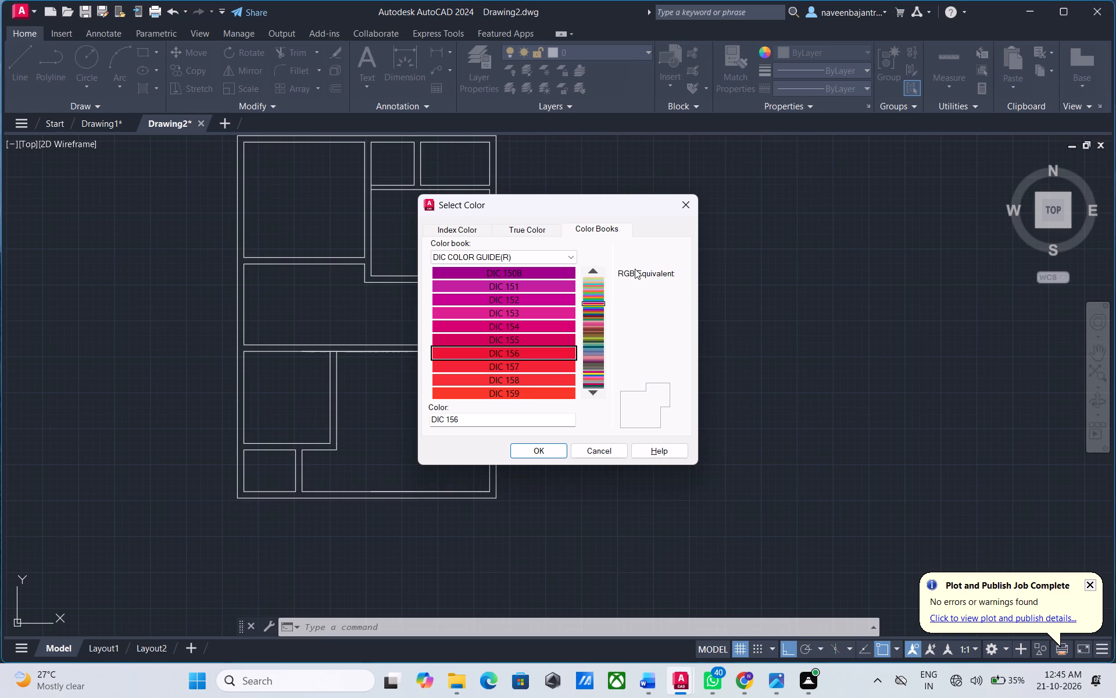
{"action": "key", "text": "Down"}
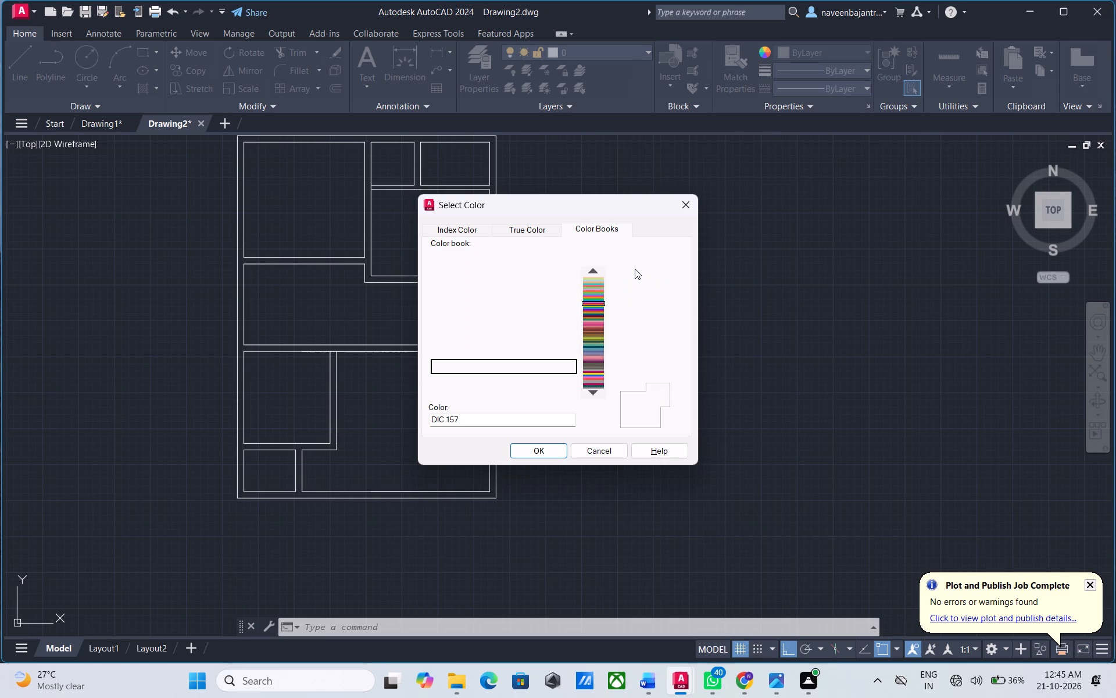
{"action": "key", "text": "Down"}
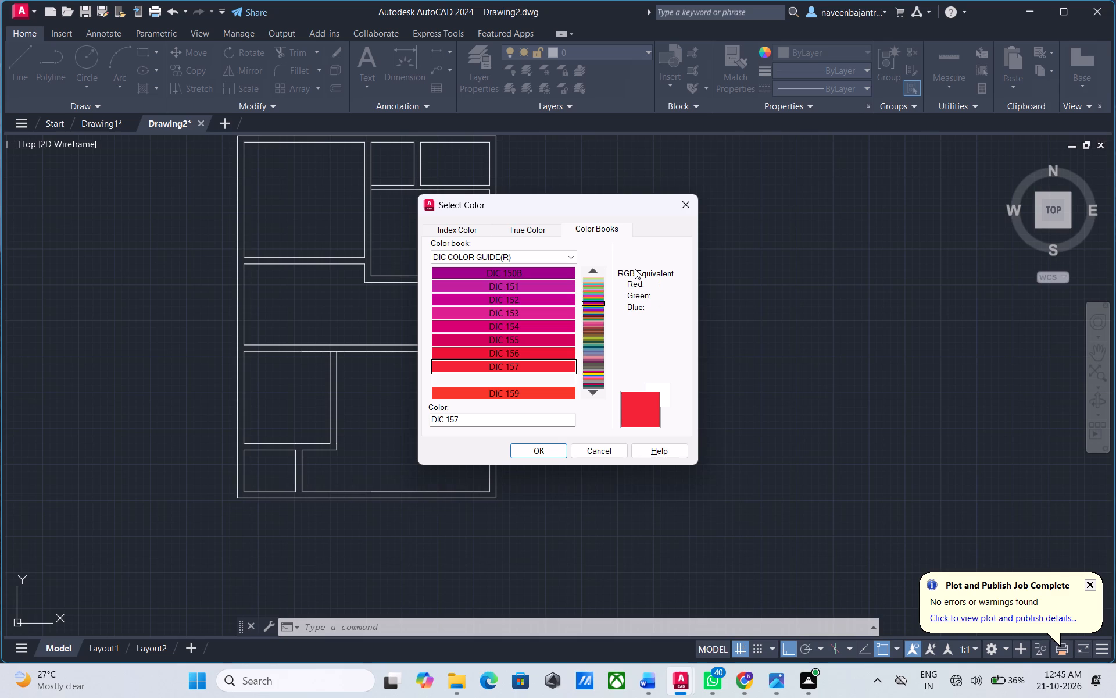
{"action": "key", "text": "Down"}
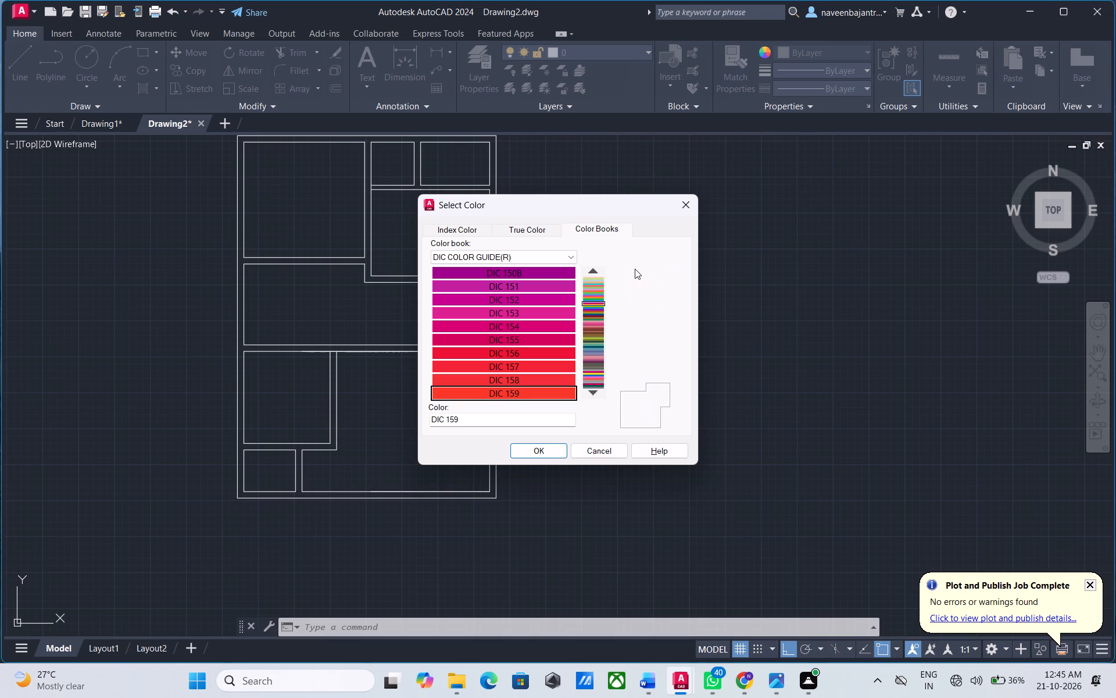
{"action": "key", "text": "Down"}
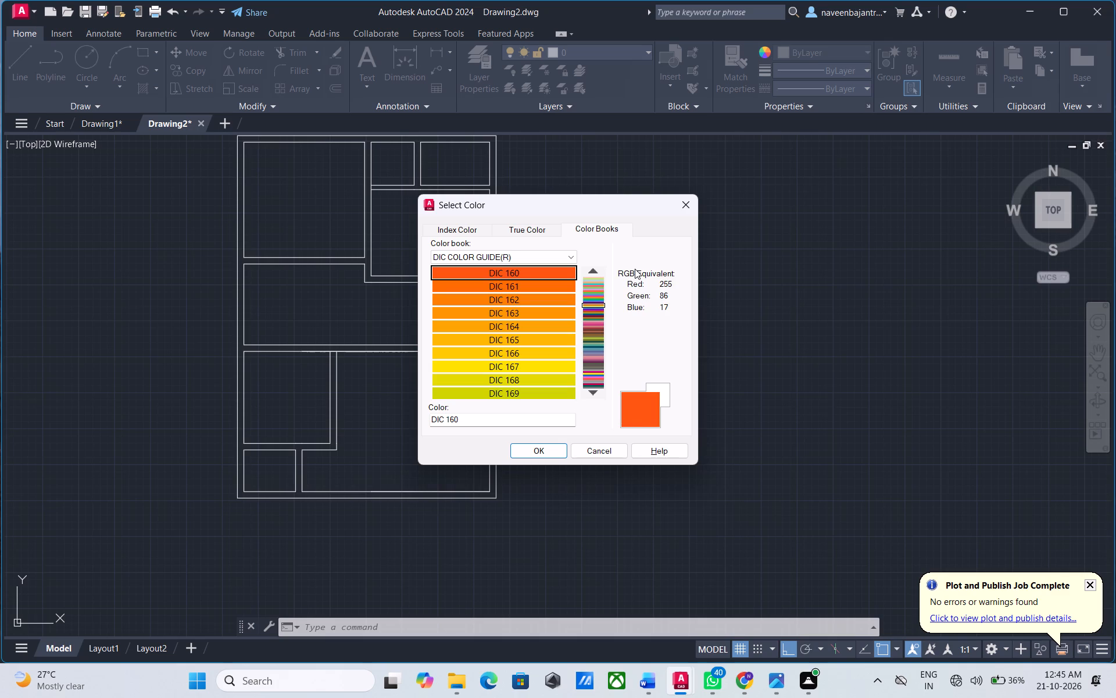
{"action": "key", "text": "Down"}
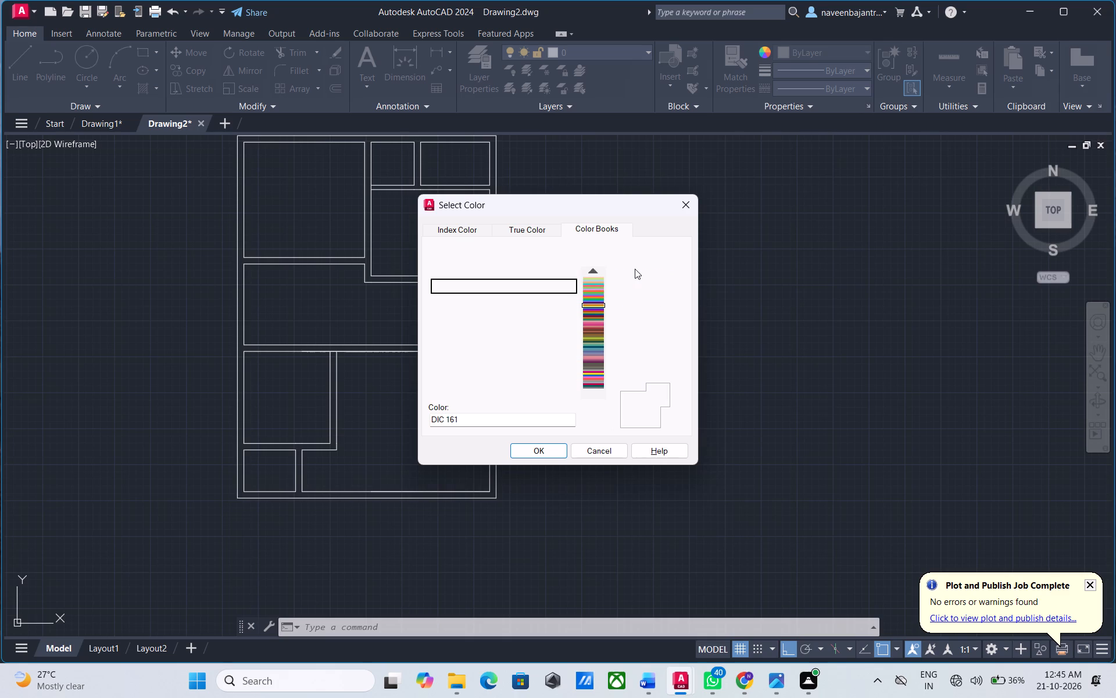
{"action": "key", "text": "Down"}
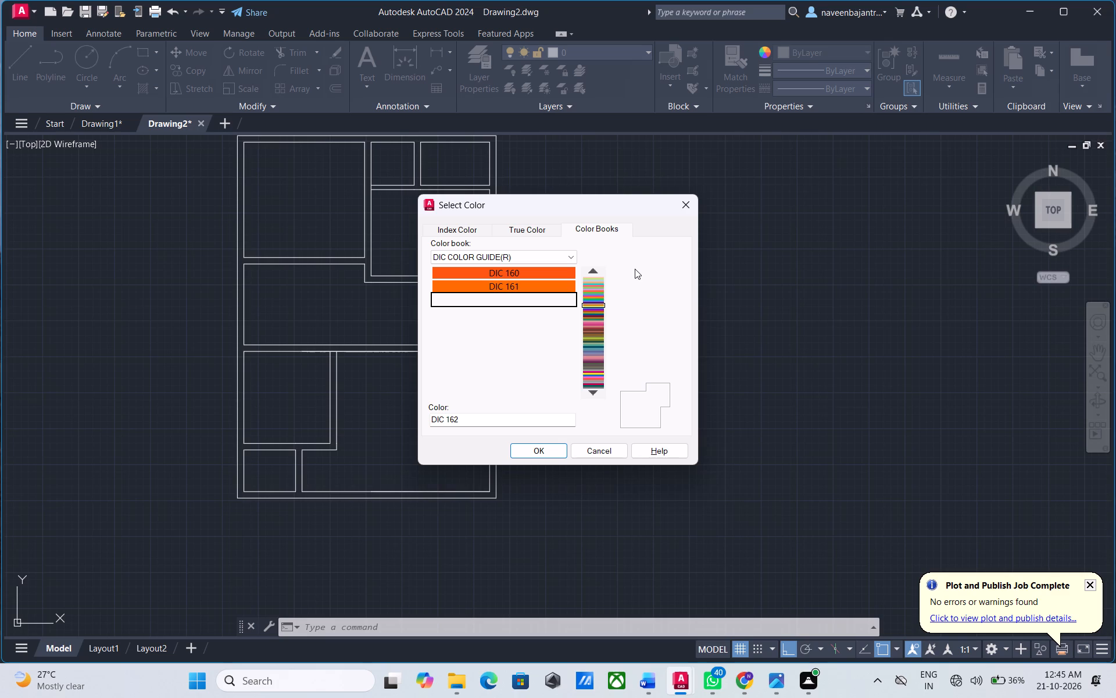
{"action": "key", "text": "Down"}
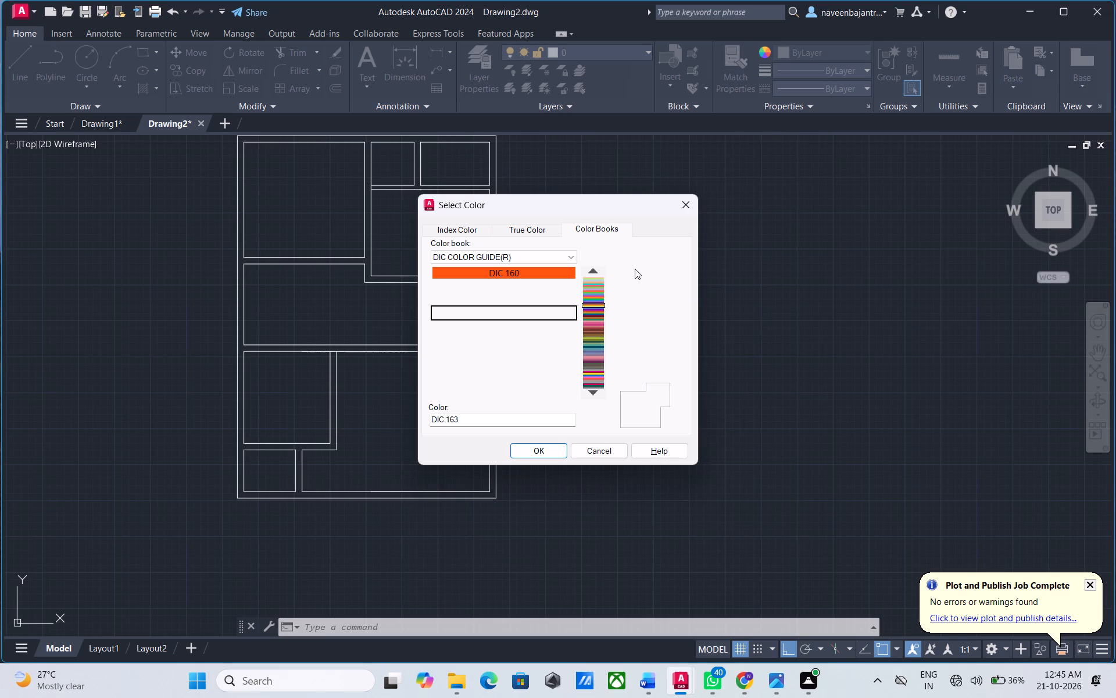
{"action": "key", "text": "Down"}
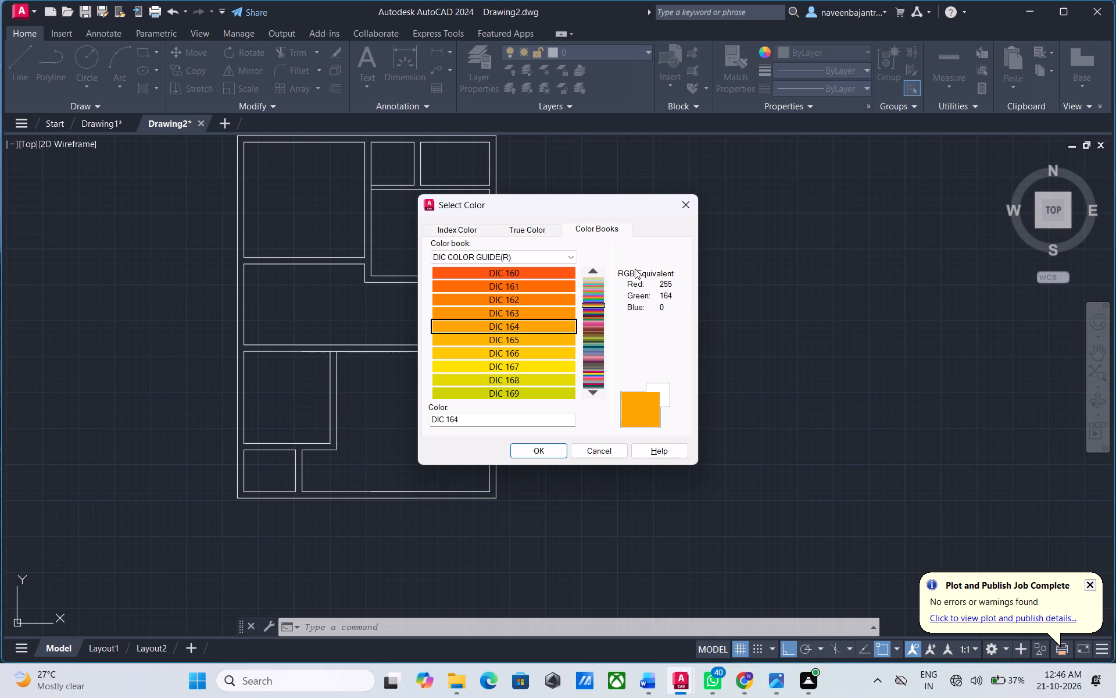
{"action": "key", "text": "Down"}
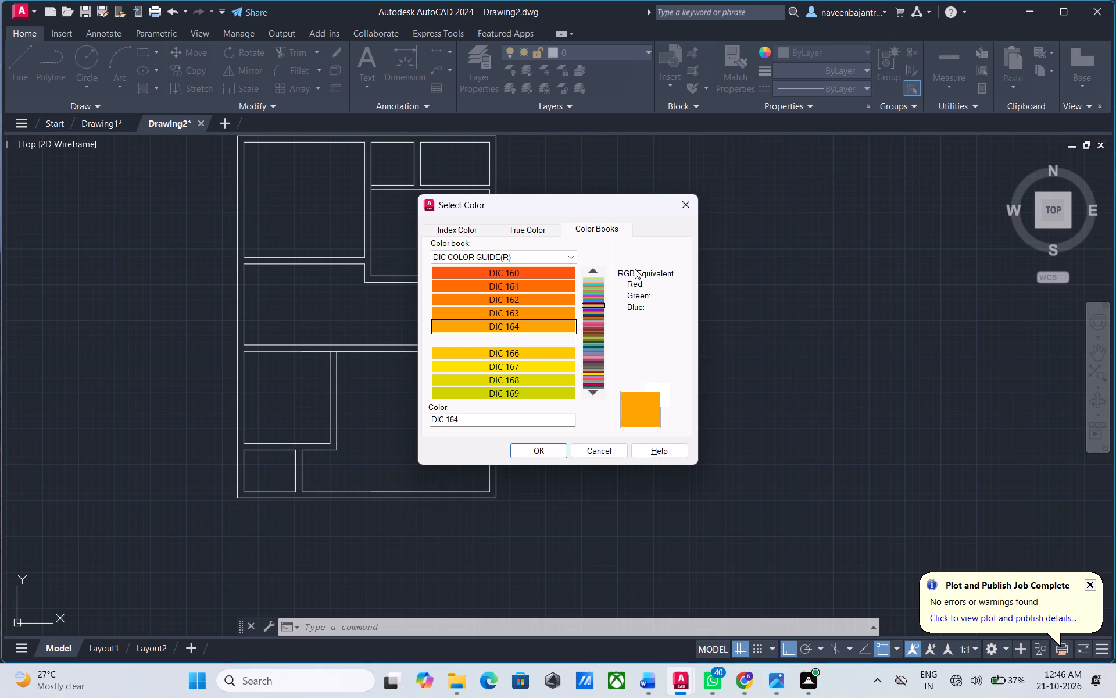
{"action": "key", "text": "Down"}
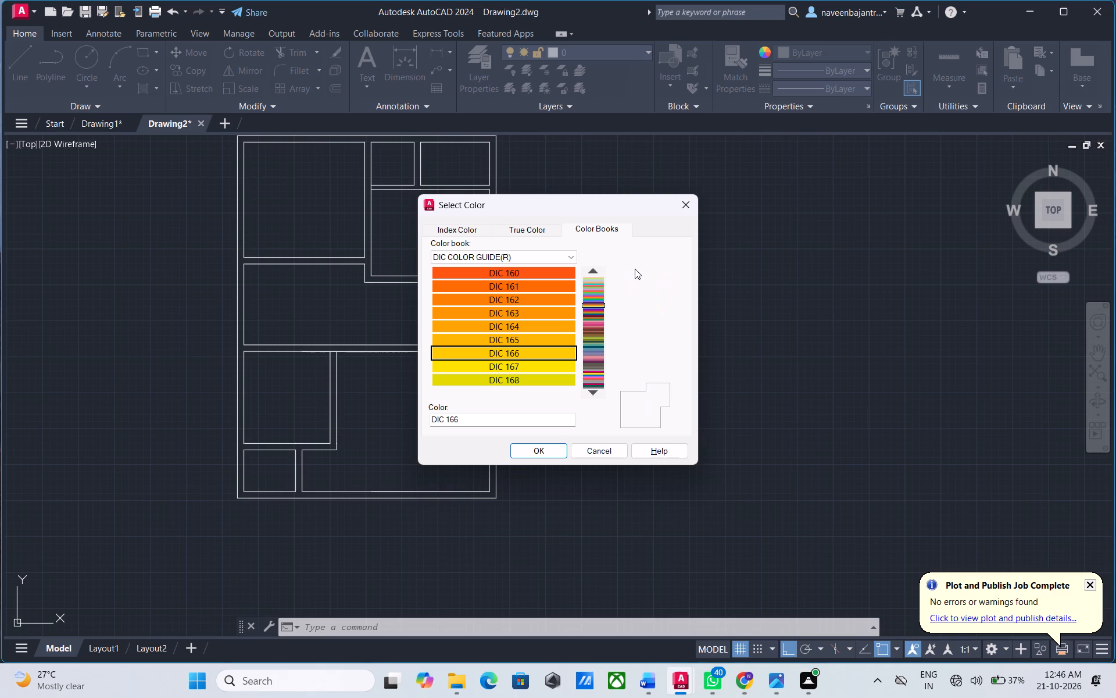
{"action": "key", "text": "Down"}
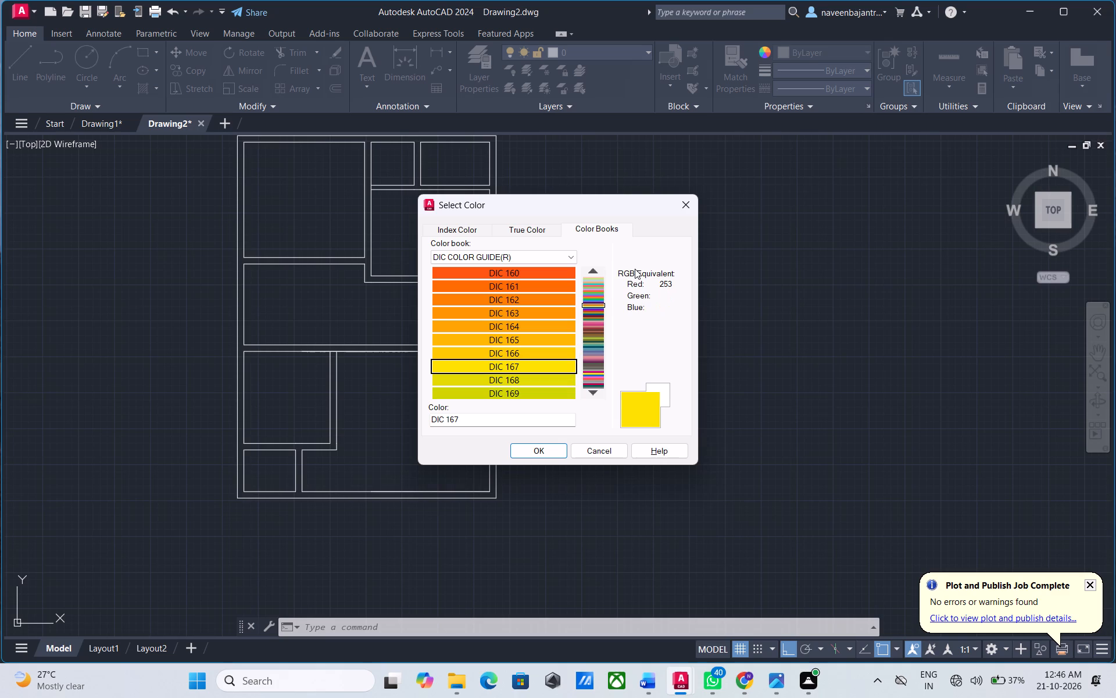
{"action": "key", "text": "Down"}
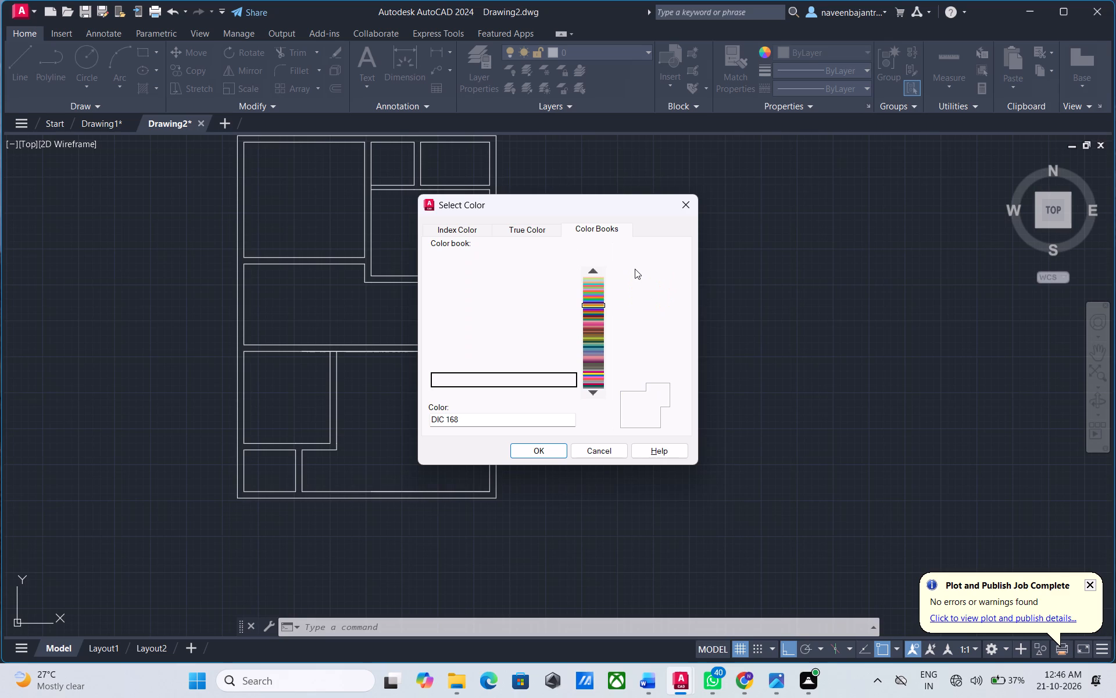
{"action": "key", "text": "Down"}
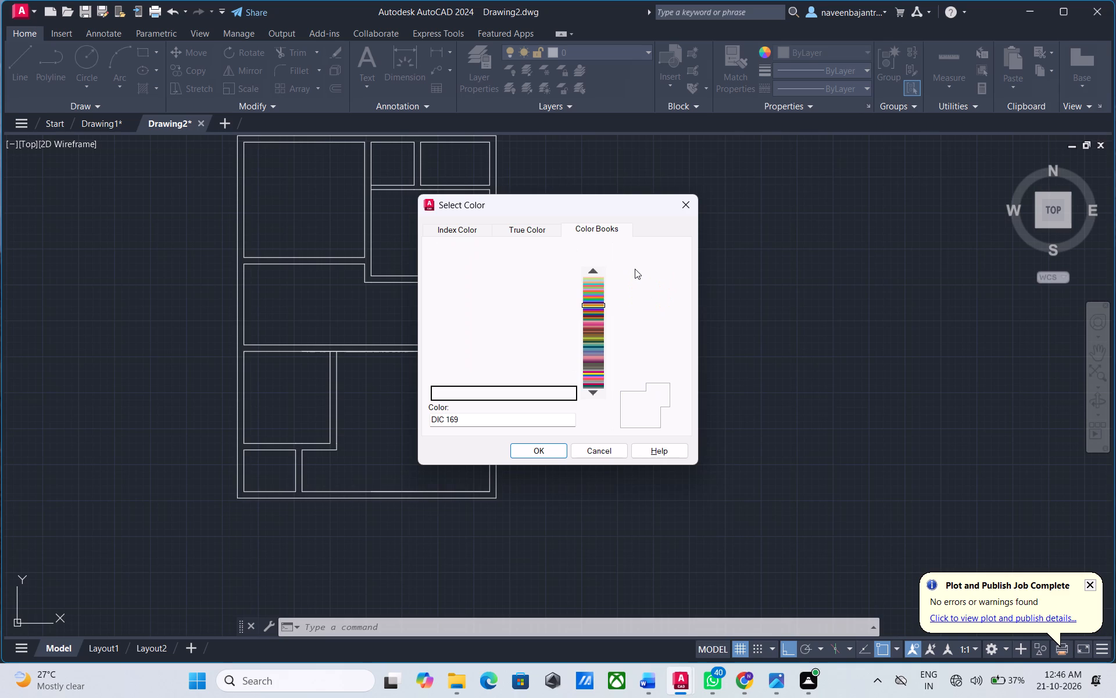
{"action": "key", "text": "Down"}
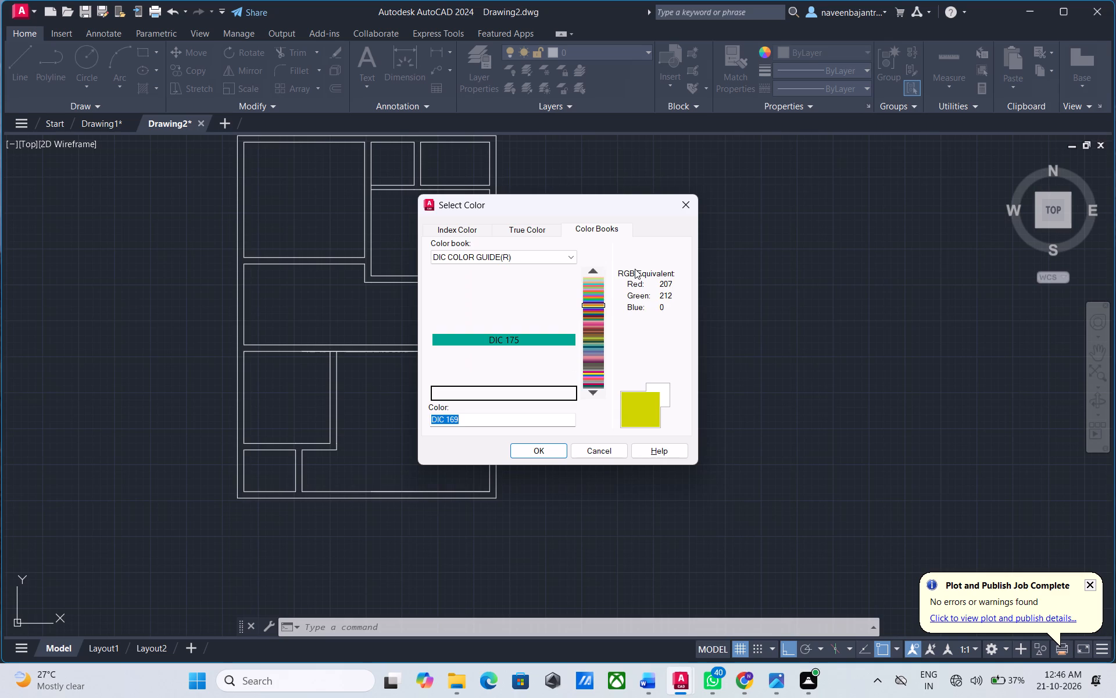
{"action": "key", "text": "Down"}
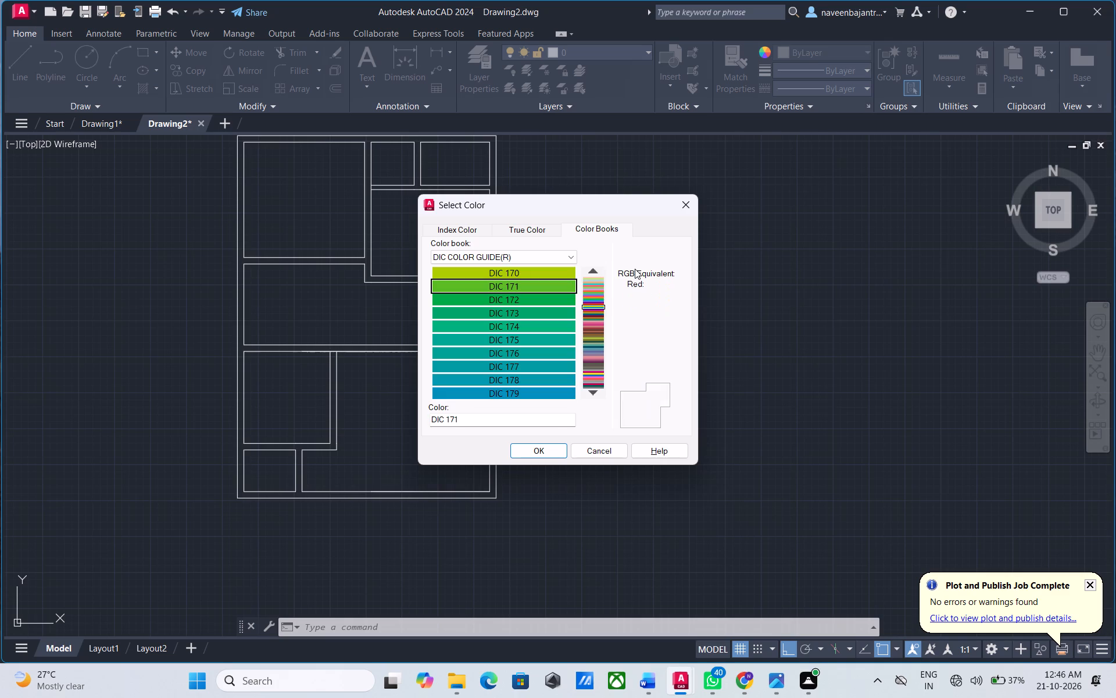
{"action": "key", "text": "Down"}
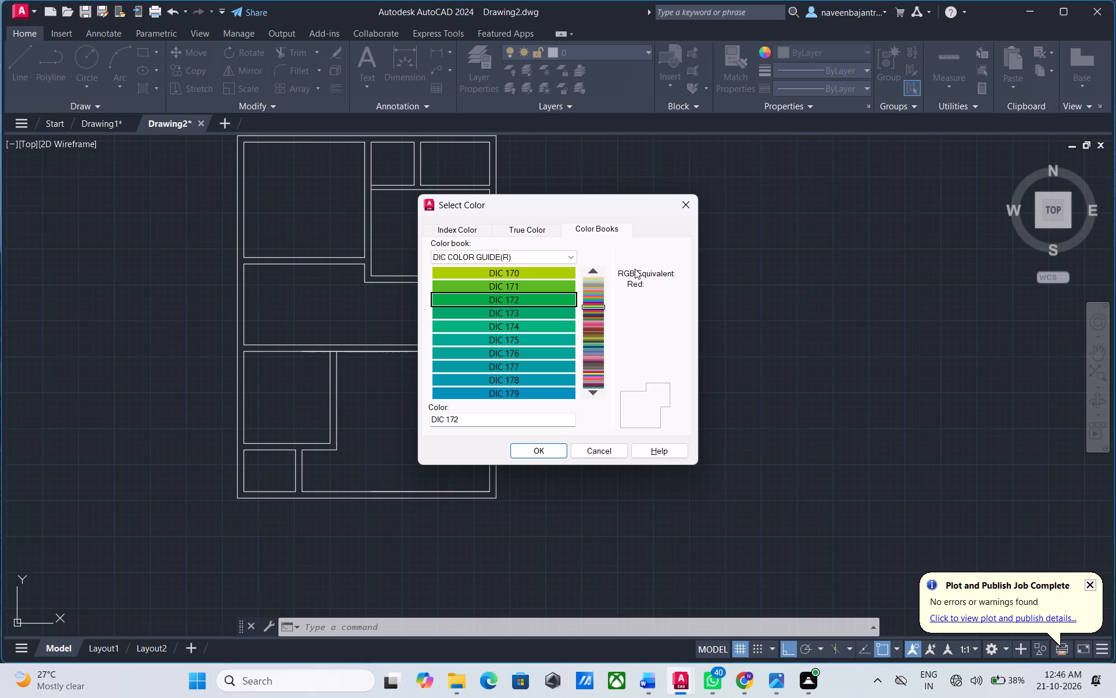
{"action": "key", "text": "Down"}
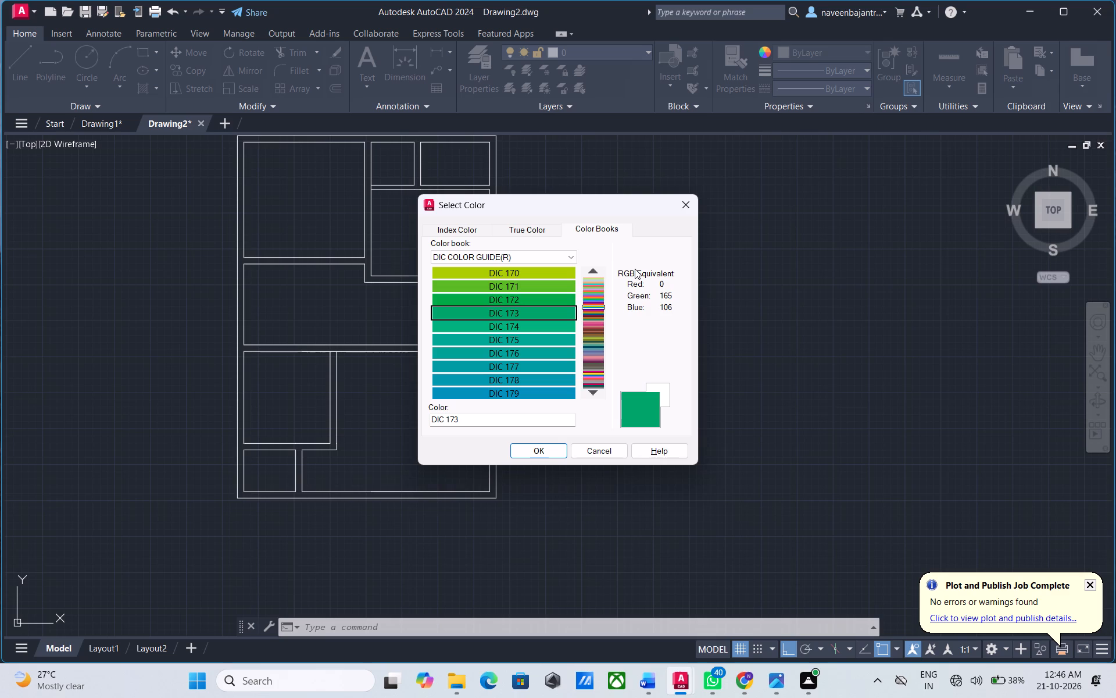
{"action": "key", "text": "Down"}
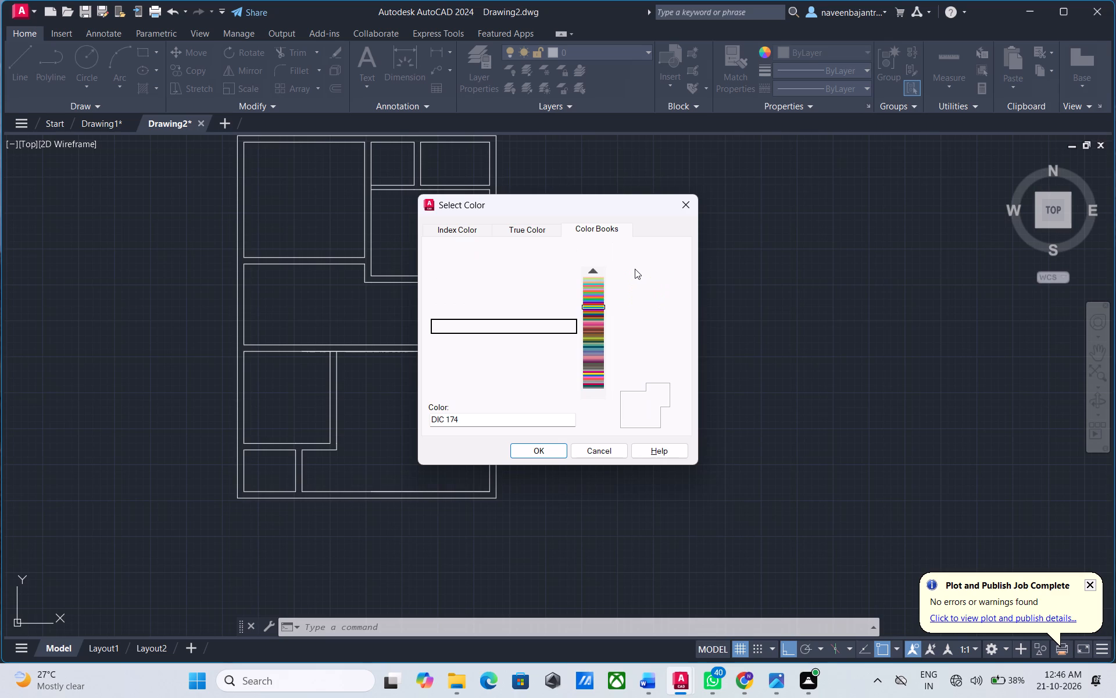
{"action": "key", "text": "Down"}
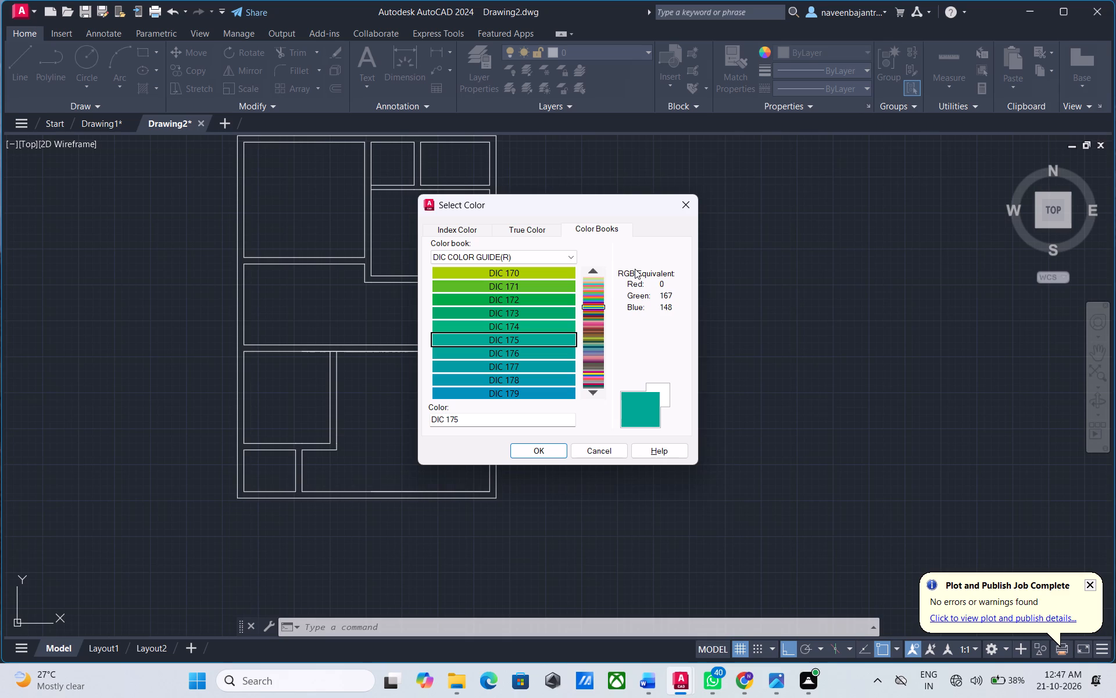
{"action": "key", "text": "Down"}
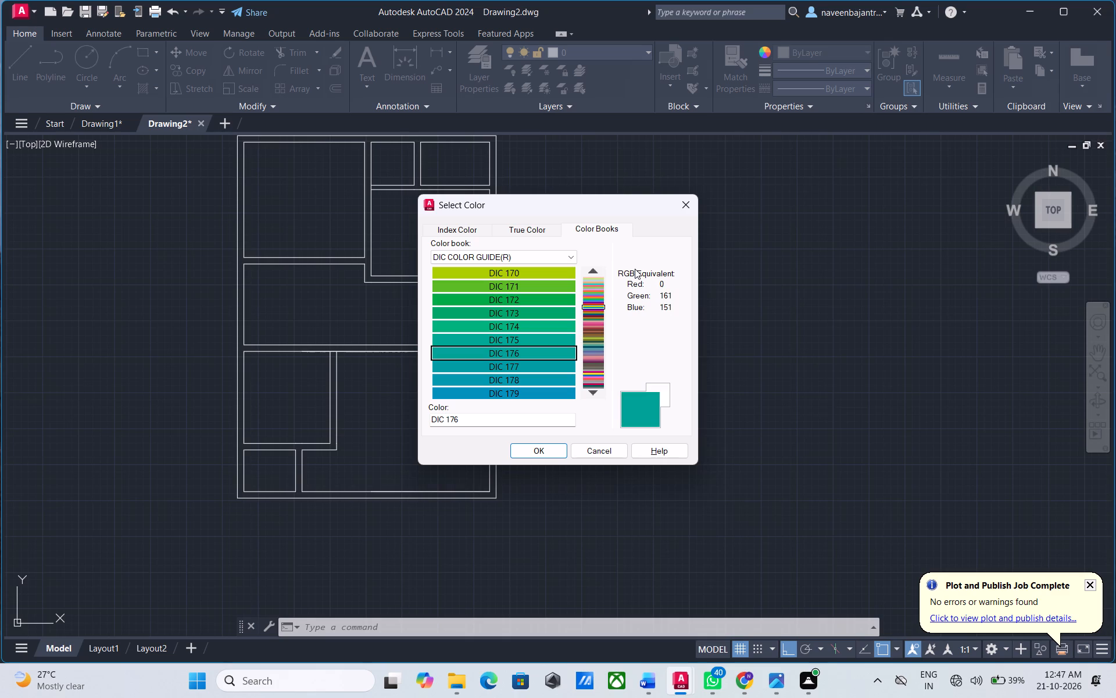
{"action": "key", "text": "Down"}
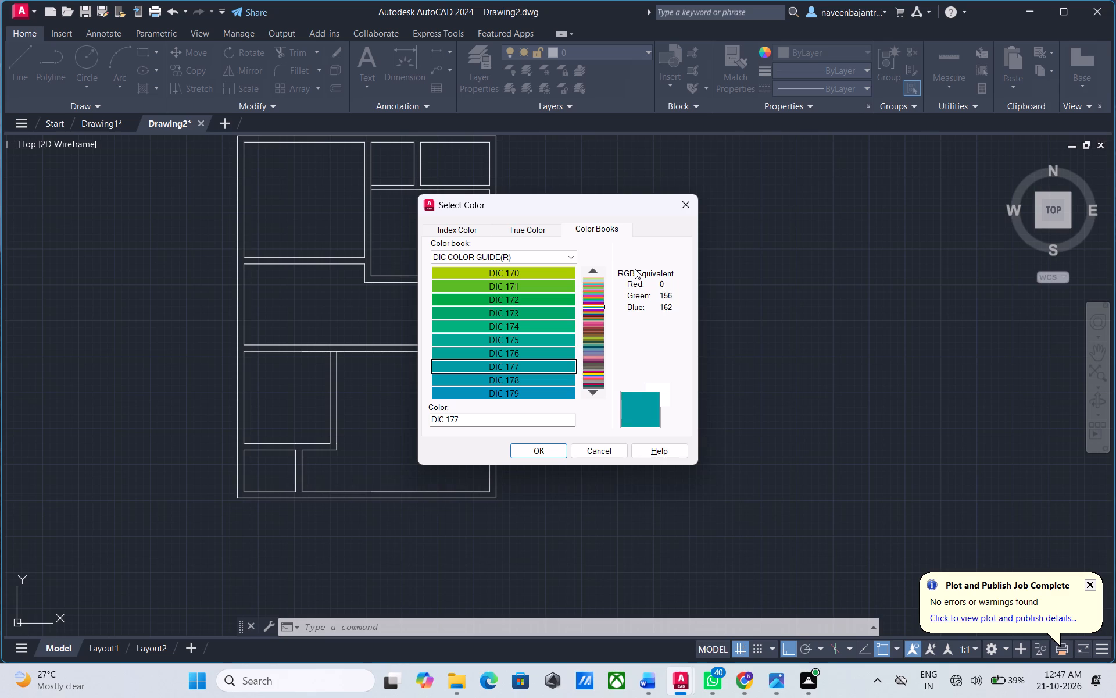
{"action": "key", "text": "Down"}
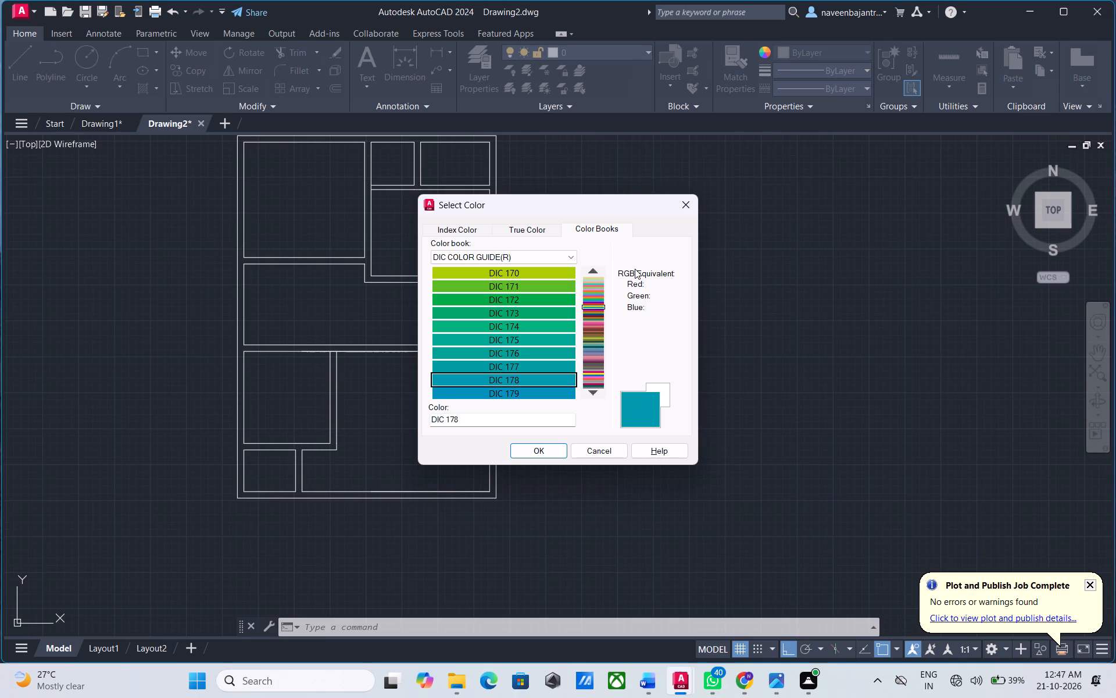
{"action": "key", "text": "Down"}
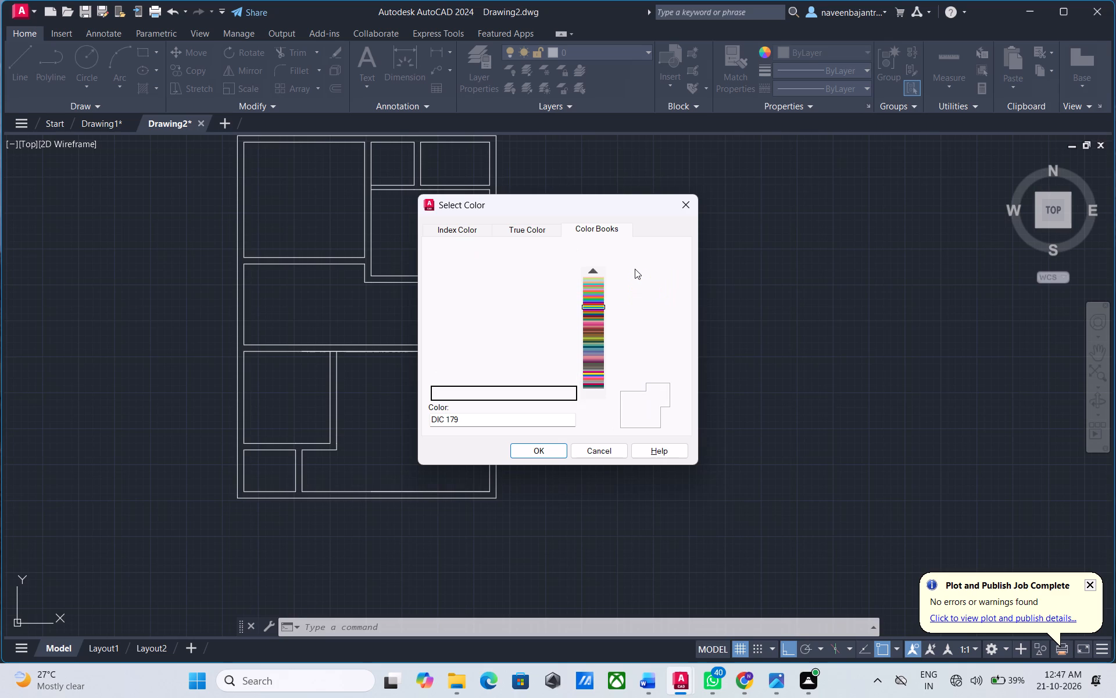
{"action": "key", "text": "Down"}
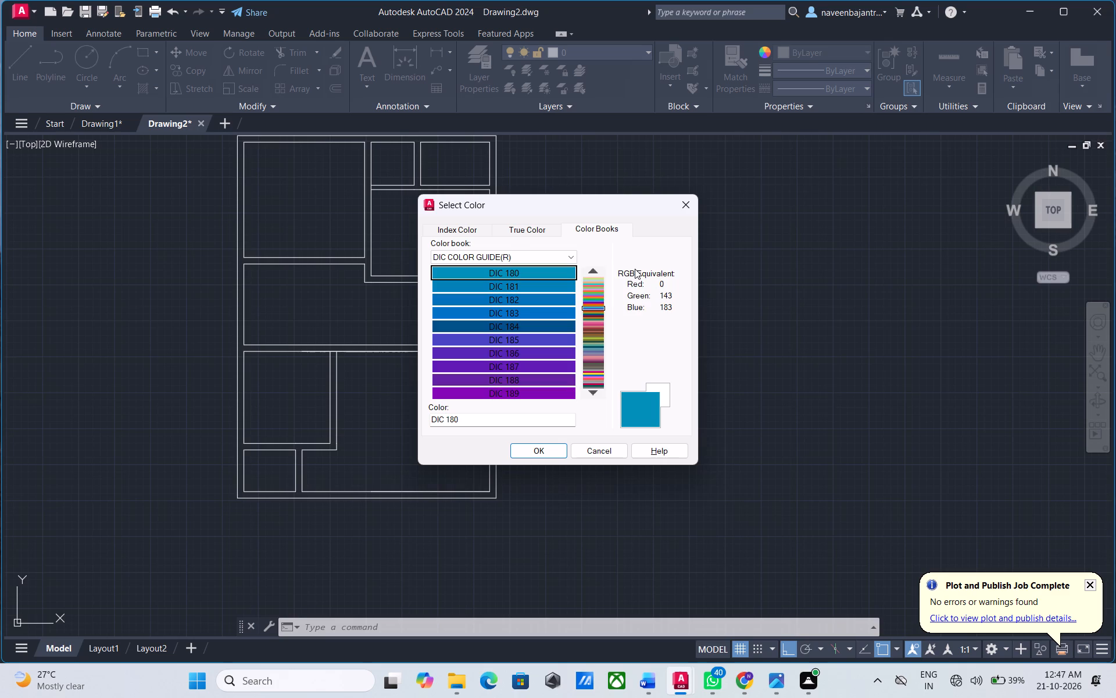
{"action": "key", "text": "Down"}
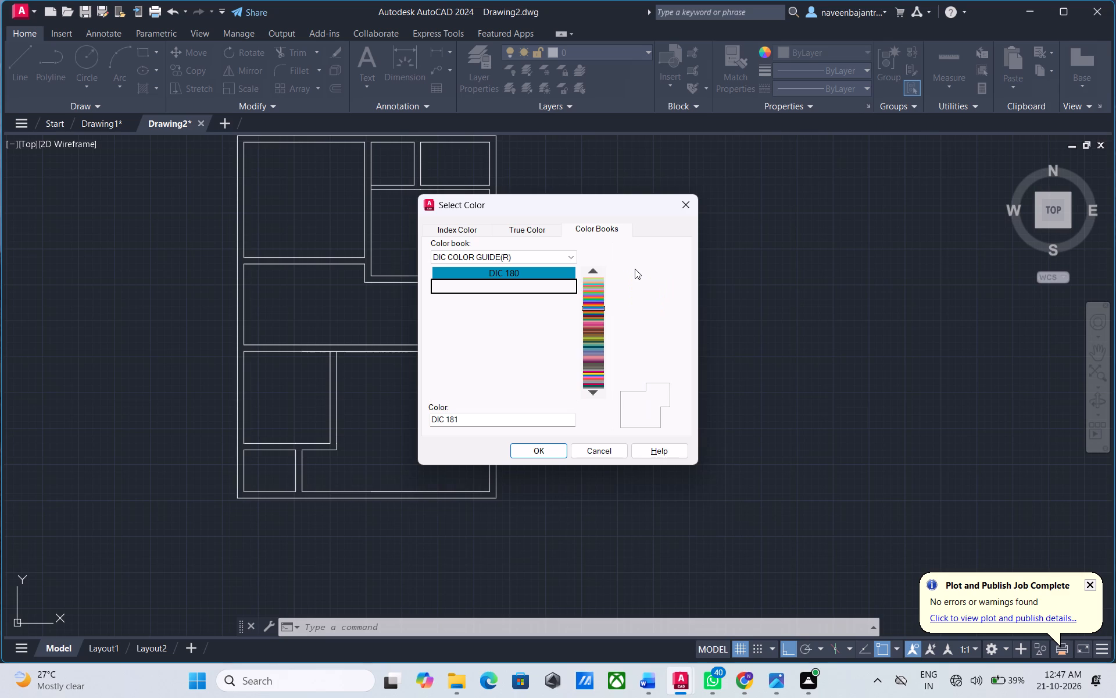
{"action": "key", "text": "Down"}
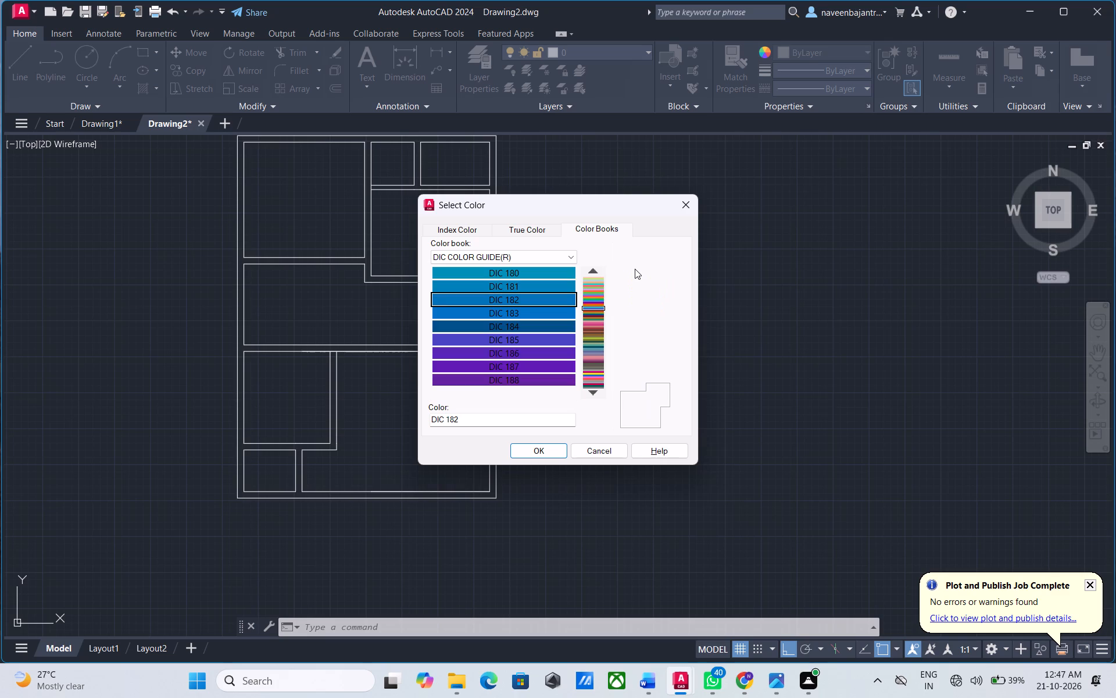
{"action": "key", "text": "Down"}
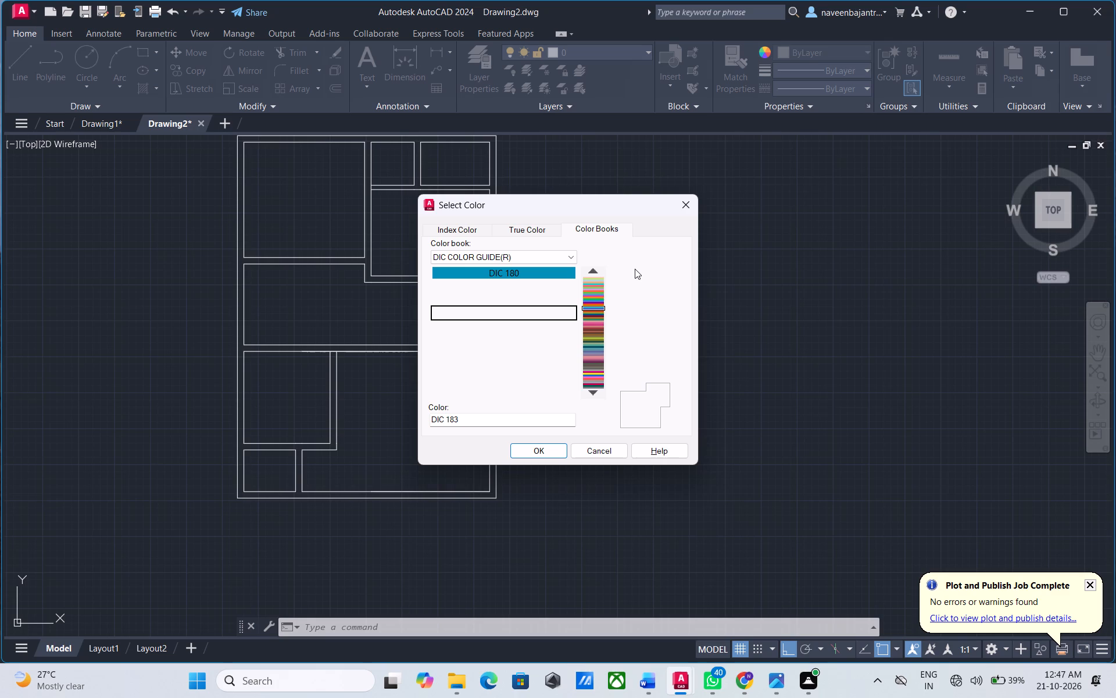
{"action": "key", "text": "Down"}
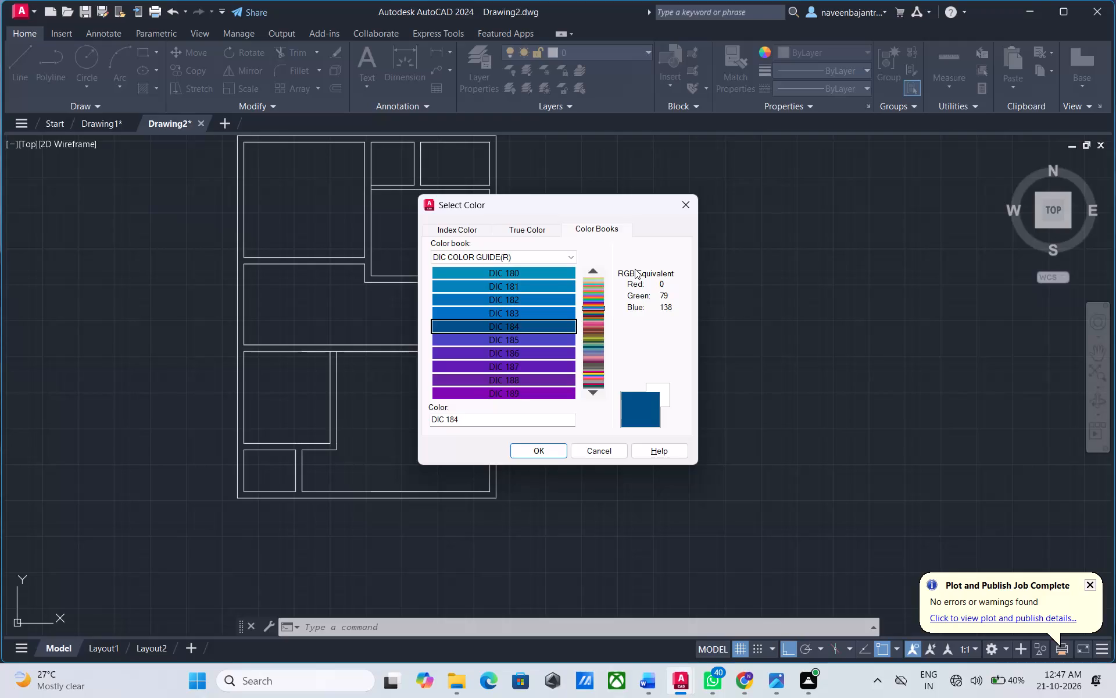
{"action": "key", "text": "Down"}
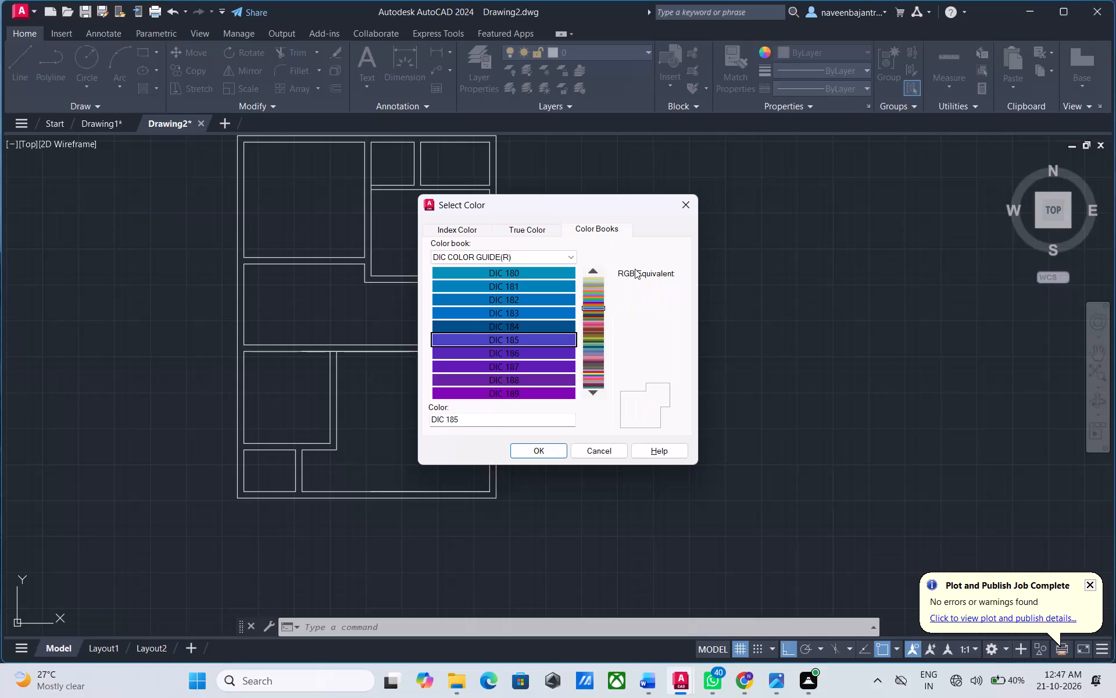
{"action": "key", "text": "Down"}
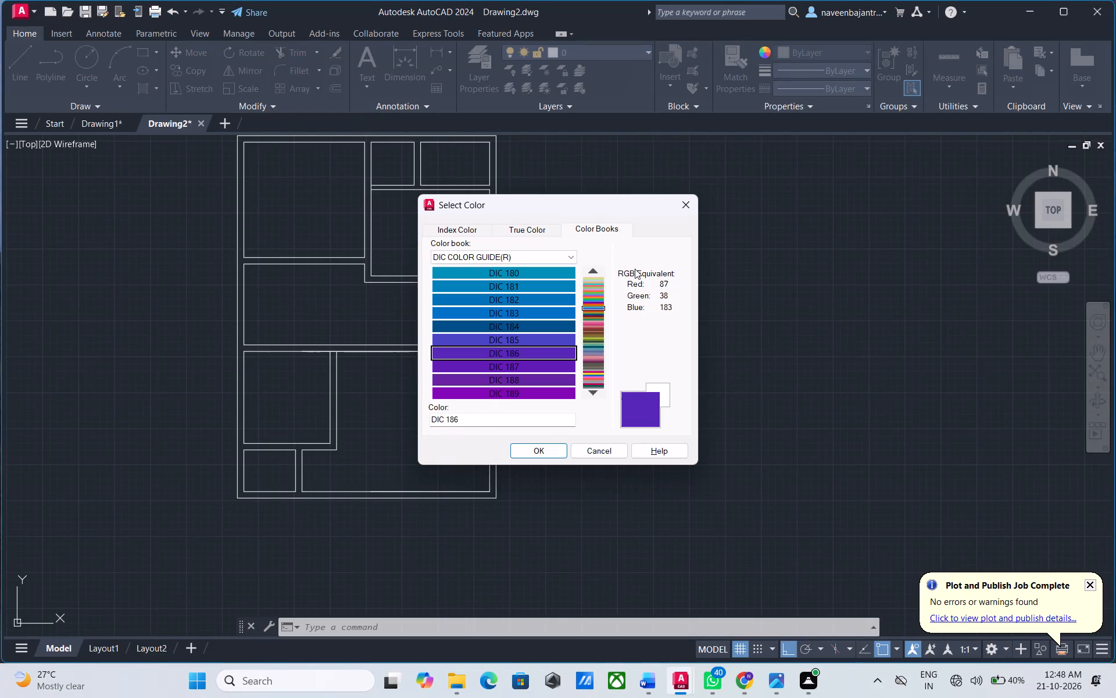
{"action": "key", "text": "Down"}
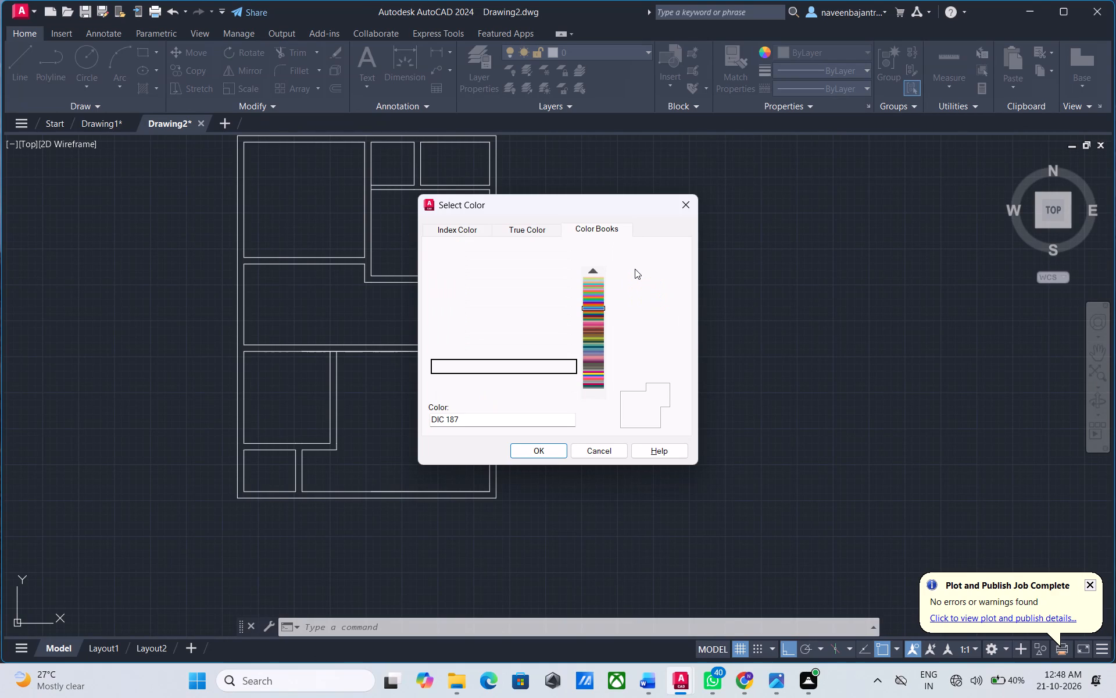
Preview the DIC COLOR GUIDE(R) swatches one by one from DIC 188 to DIC 222 as candidates for the object colour.
{"action": "key", "text": "Down"}
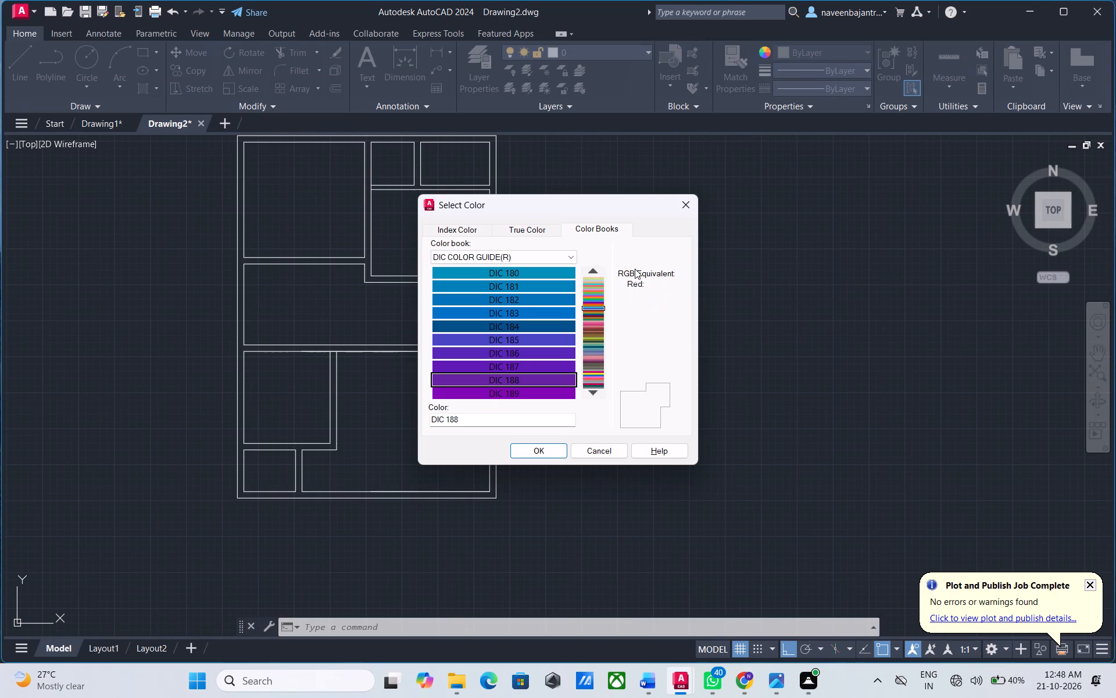
{"action": "key", "text": "Down"}
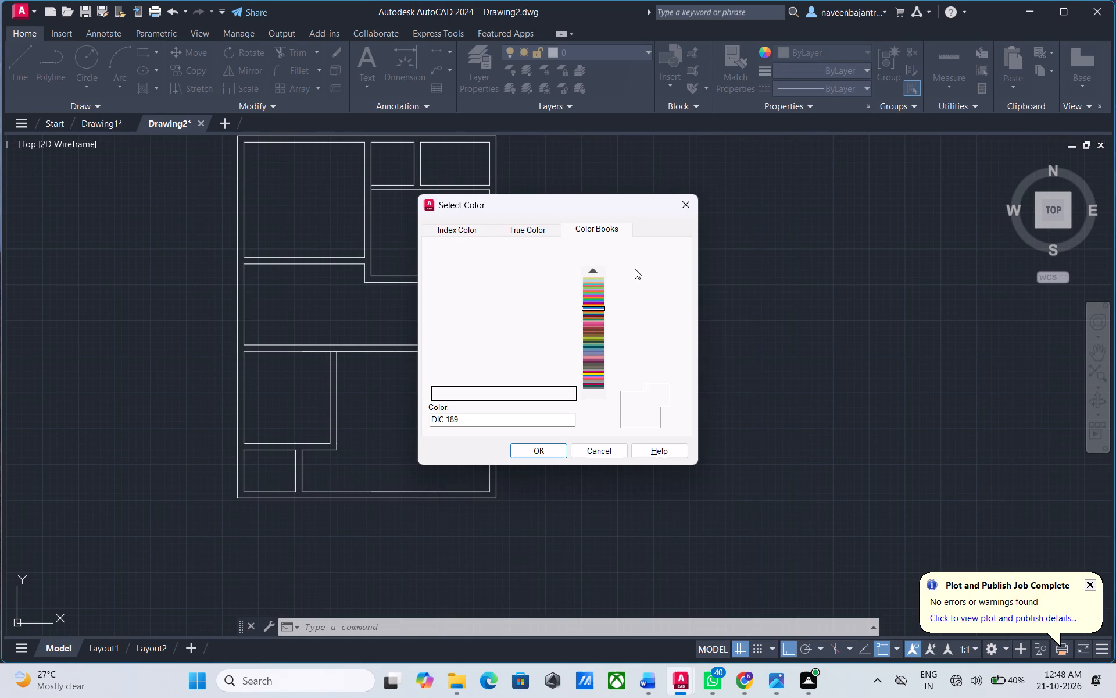
{"action": "key", "text": "Down"}
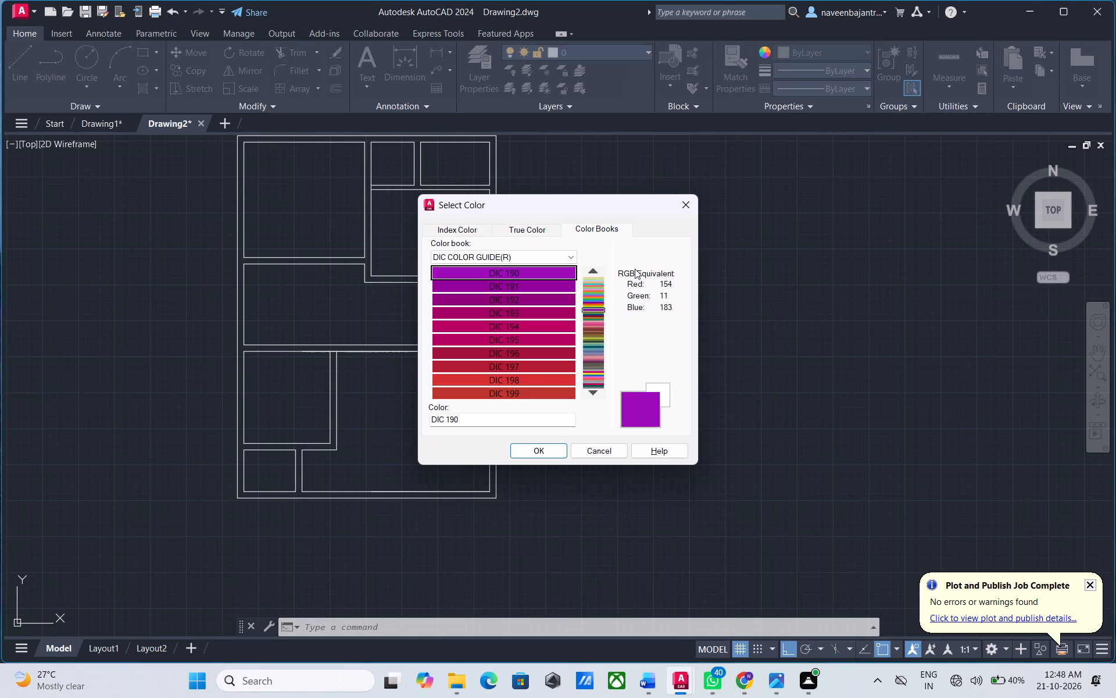
{"action": "key", "text": "Down"}
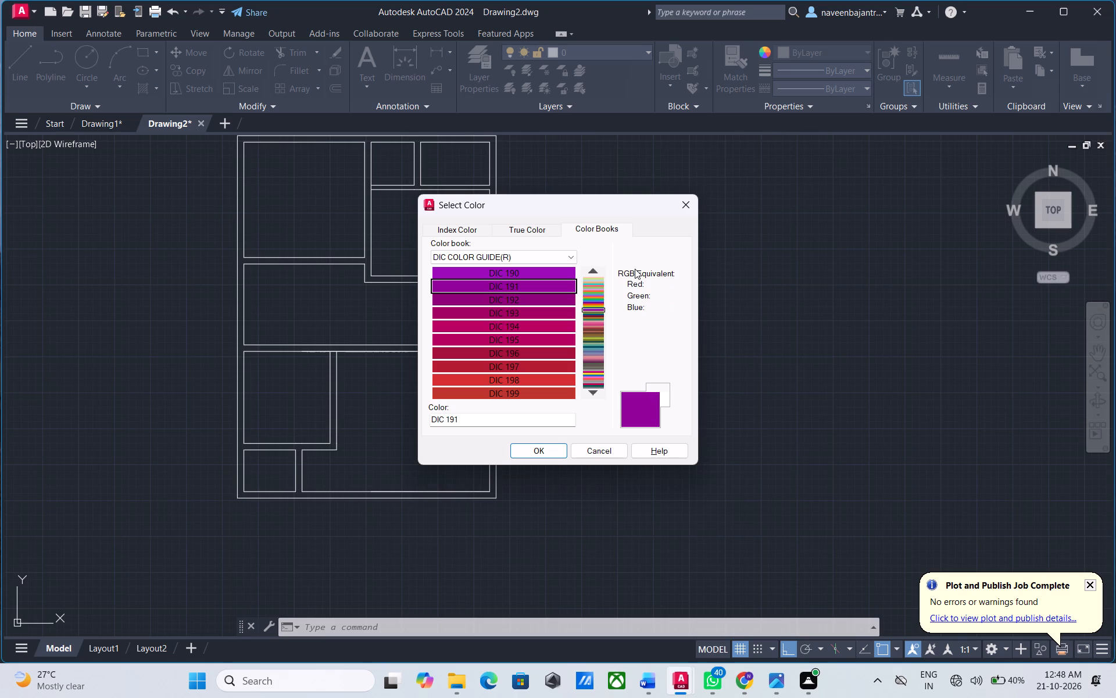
{"action": "key", "text": "Down"}
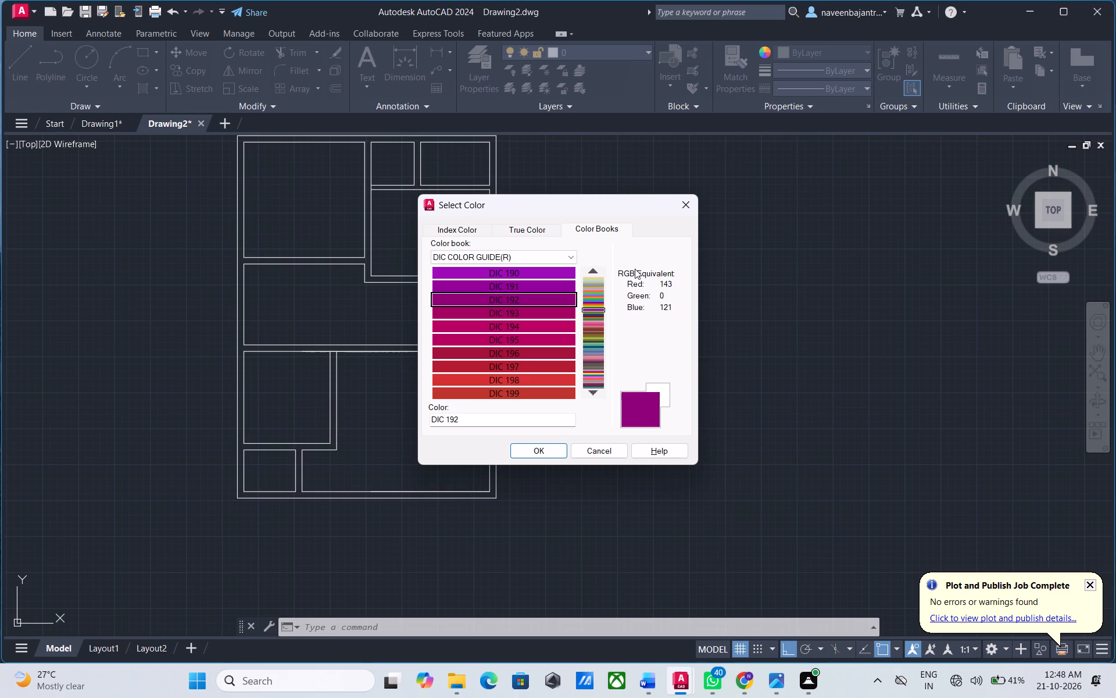
{"action": "key", "text": "Down"}
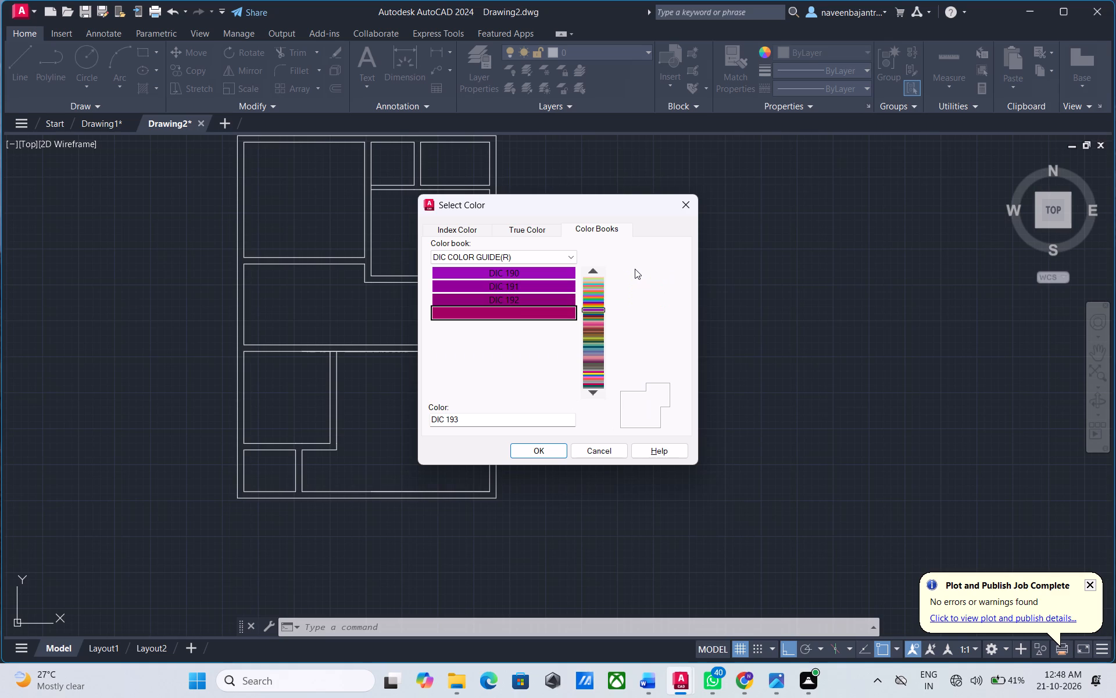
{"action": "key", "text": "Down"}
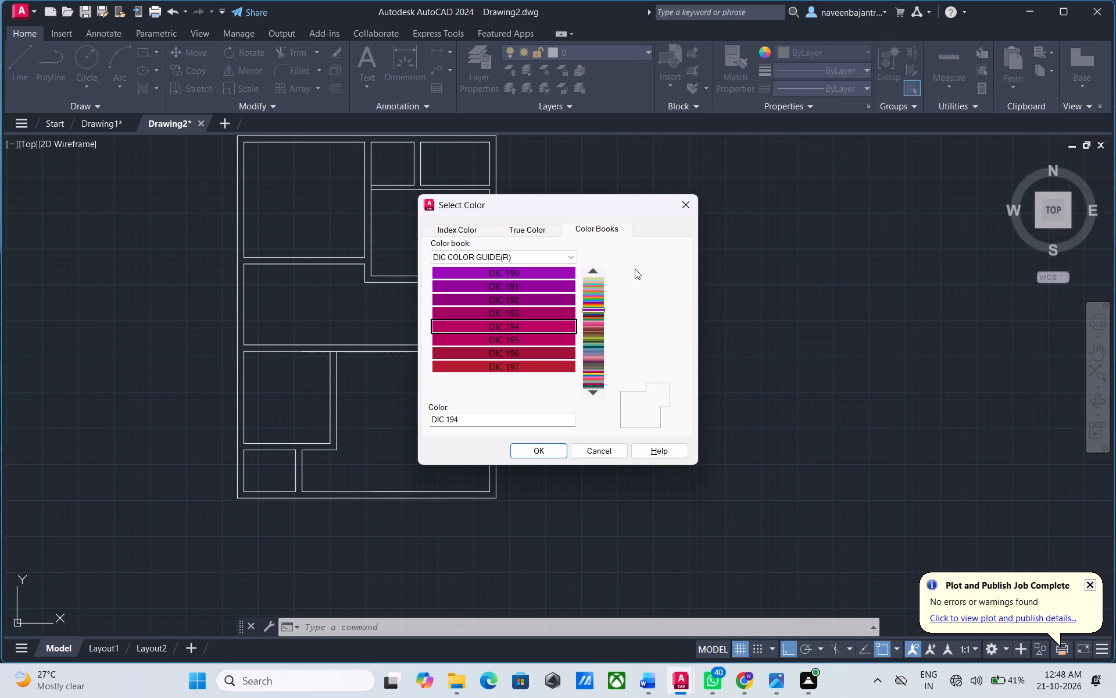
{"action": "key", "text": "Down"}
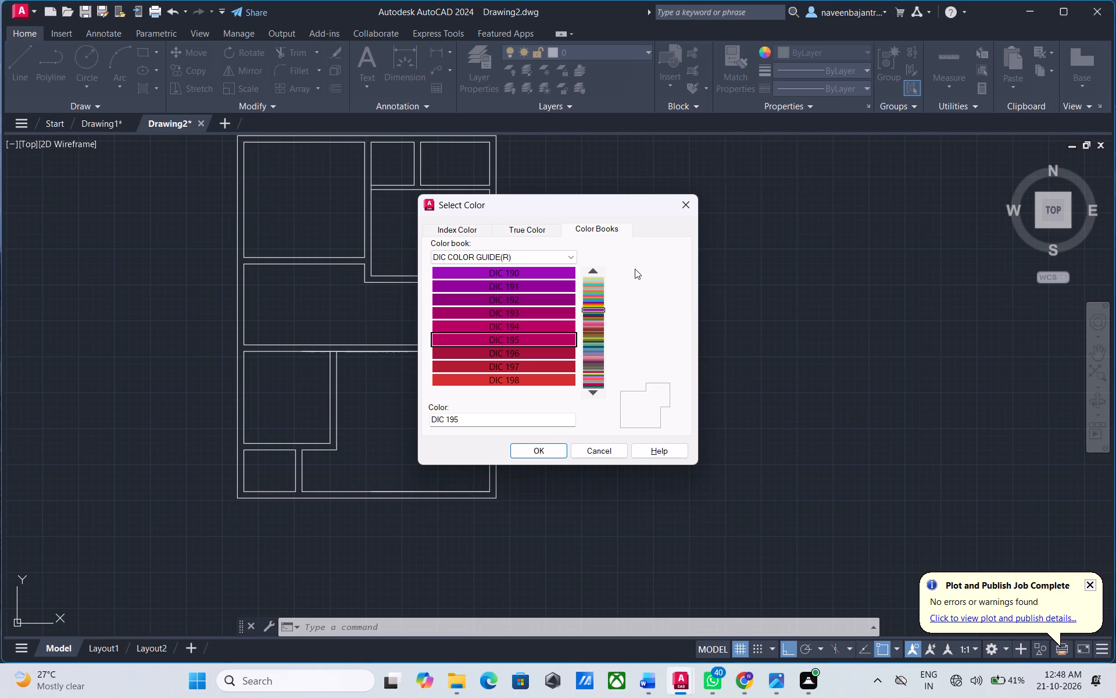
{"action": "key", "text": "Down"}
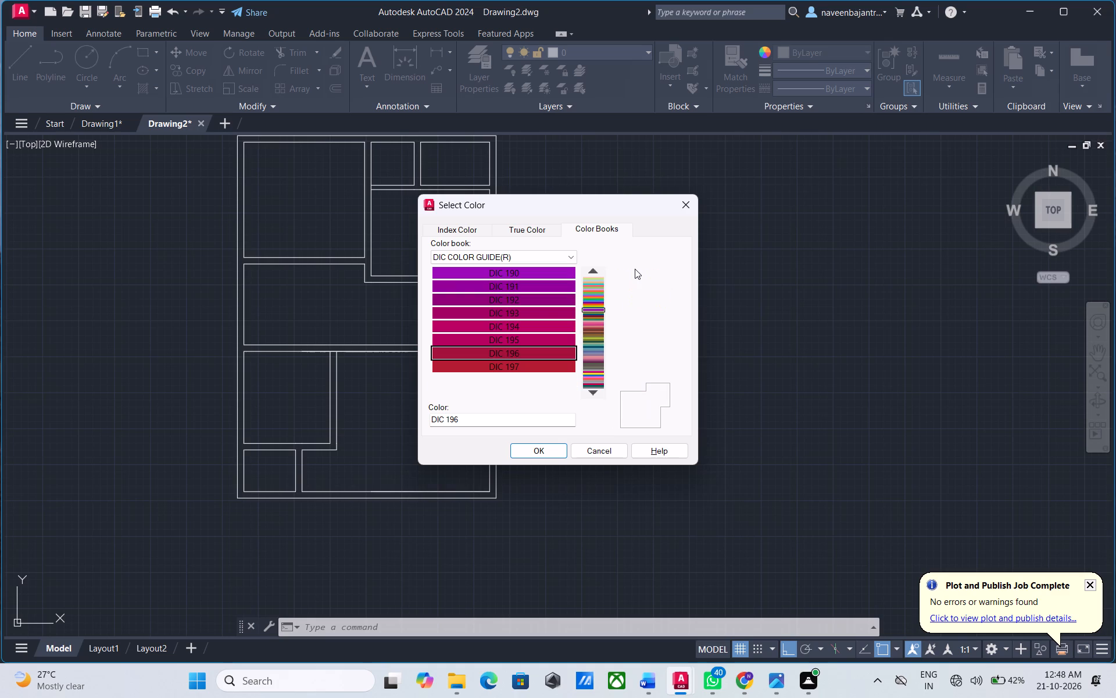
{"action": "key", "text": "Down"}
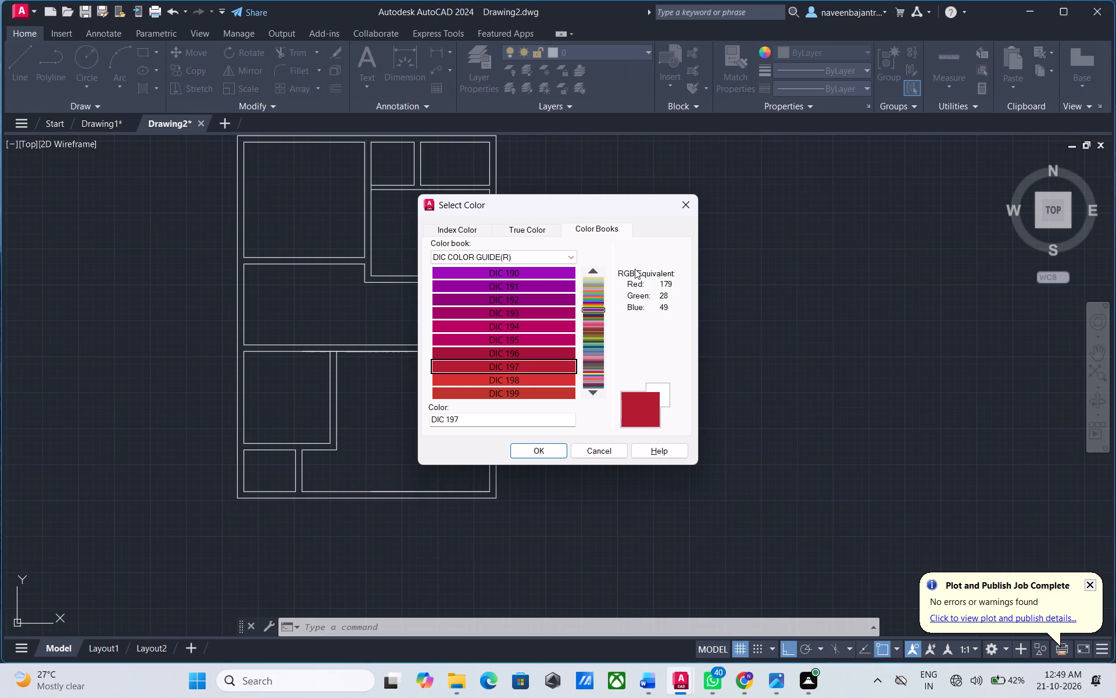
{"action": "key", "text": "Down"}
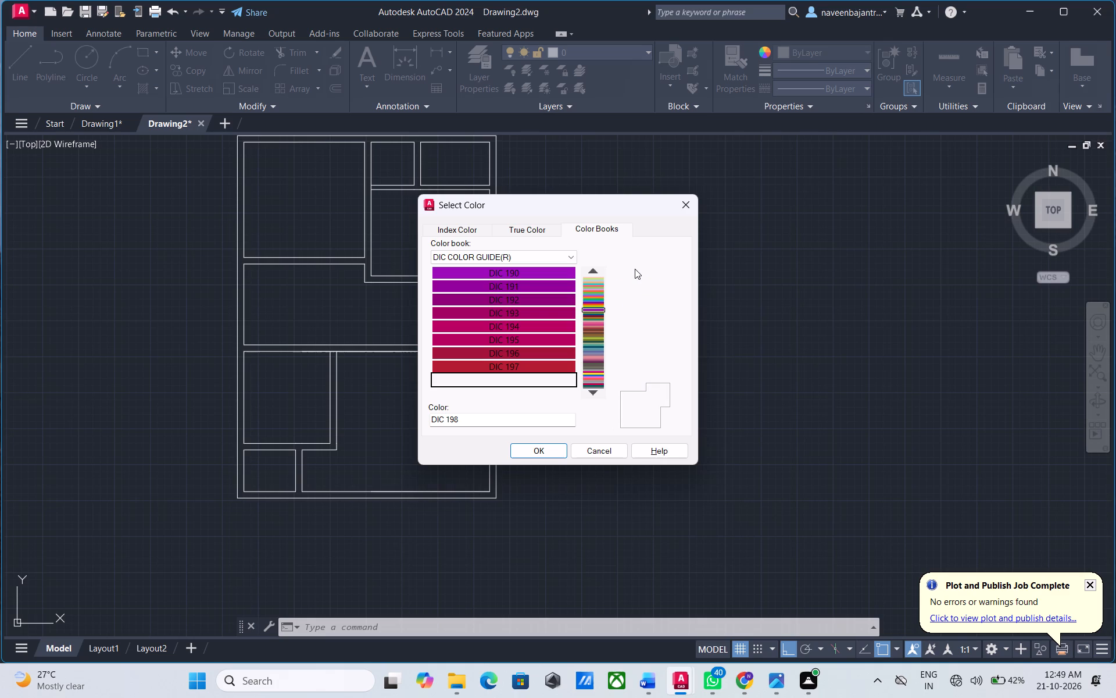
{"action": "key", "text": "Down"}
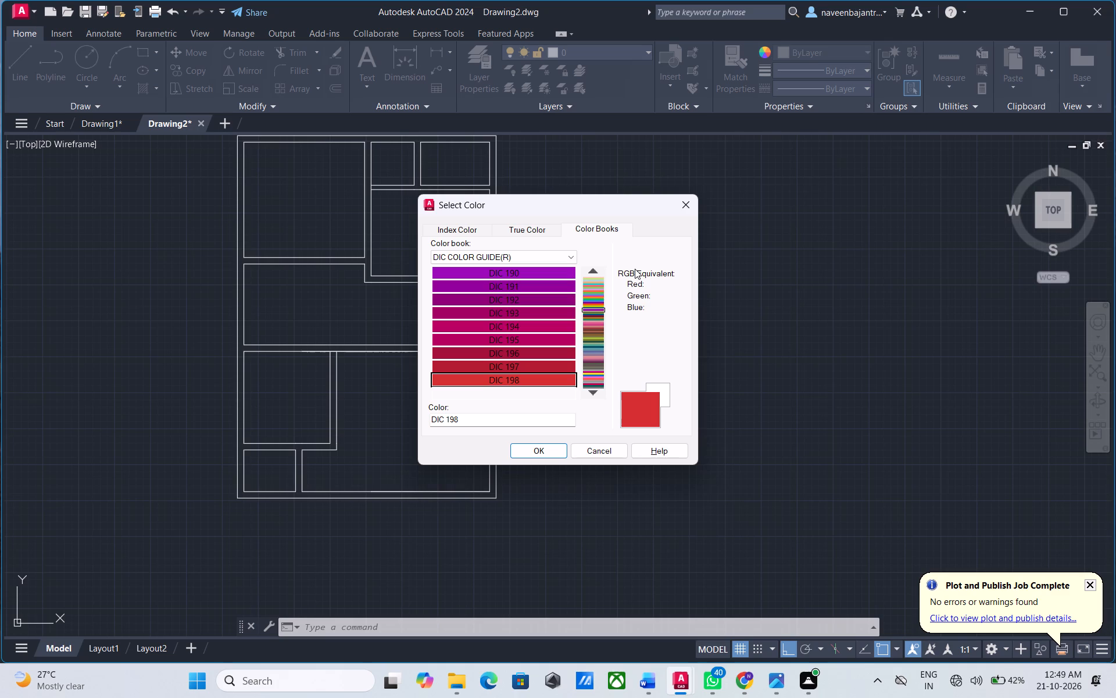
{"action": "key", "text": "Down"}
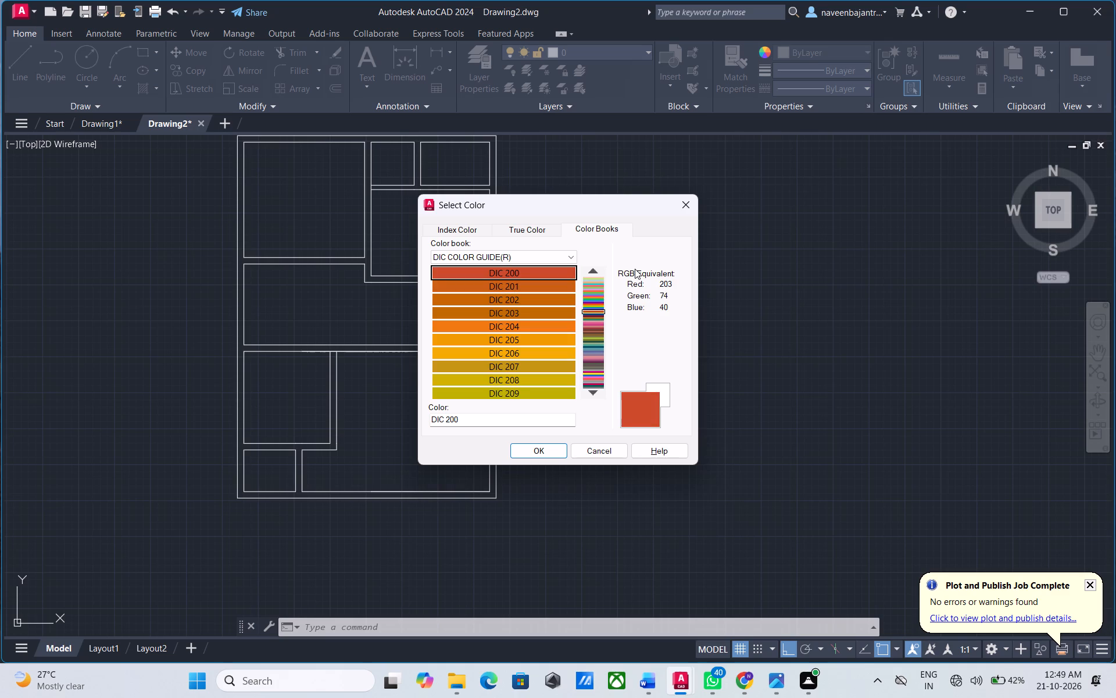
{"action": "key", "text": "Down"}
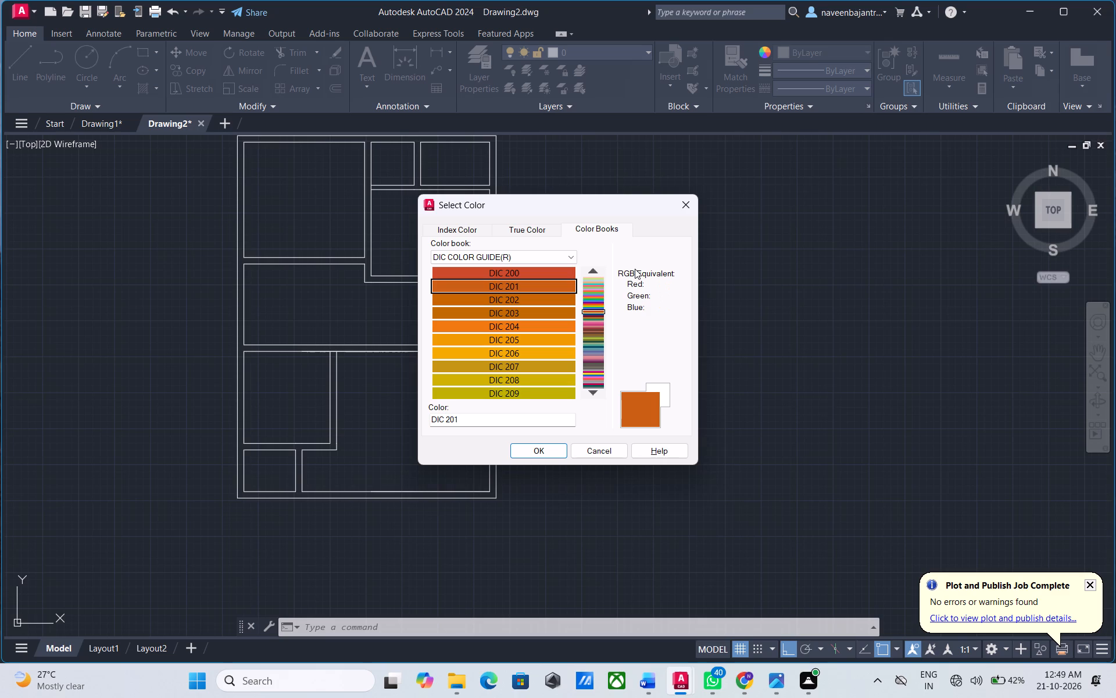
{"action": "key", "text": "Down"}
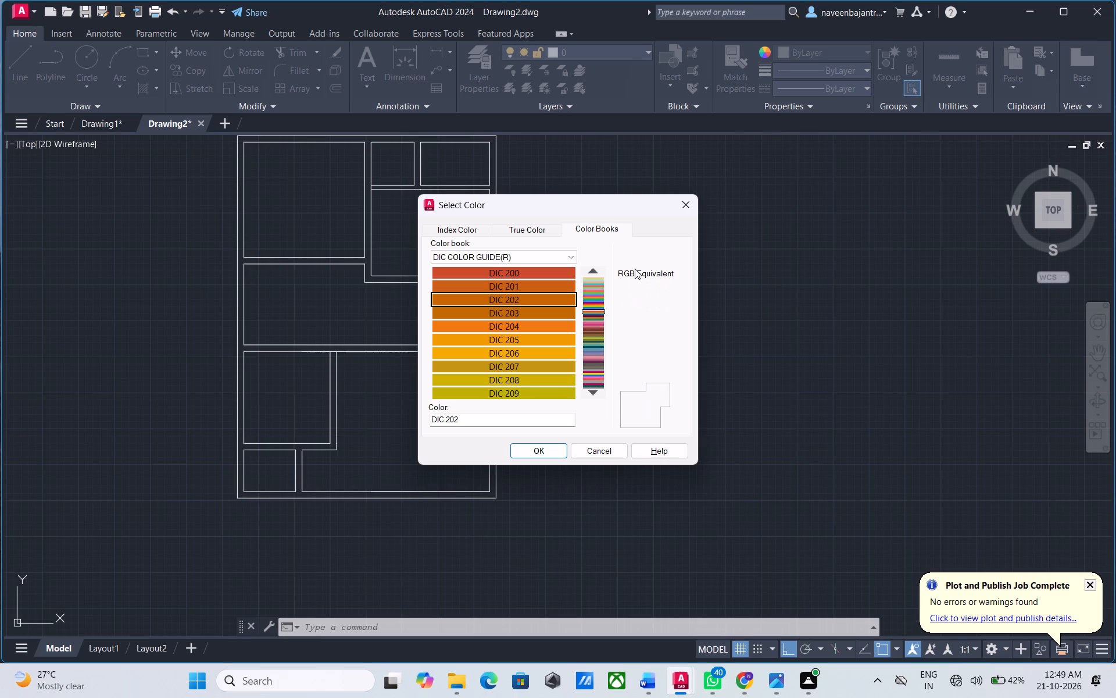
{"action": "key", "text": "Down"}
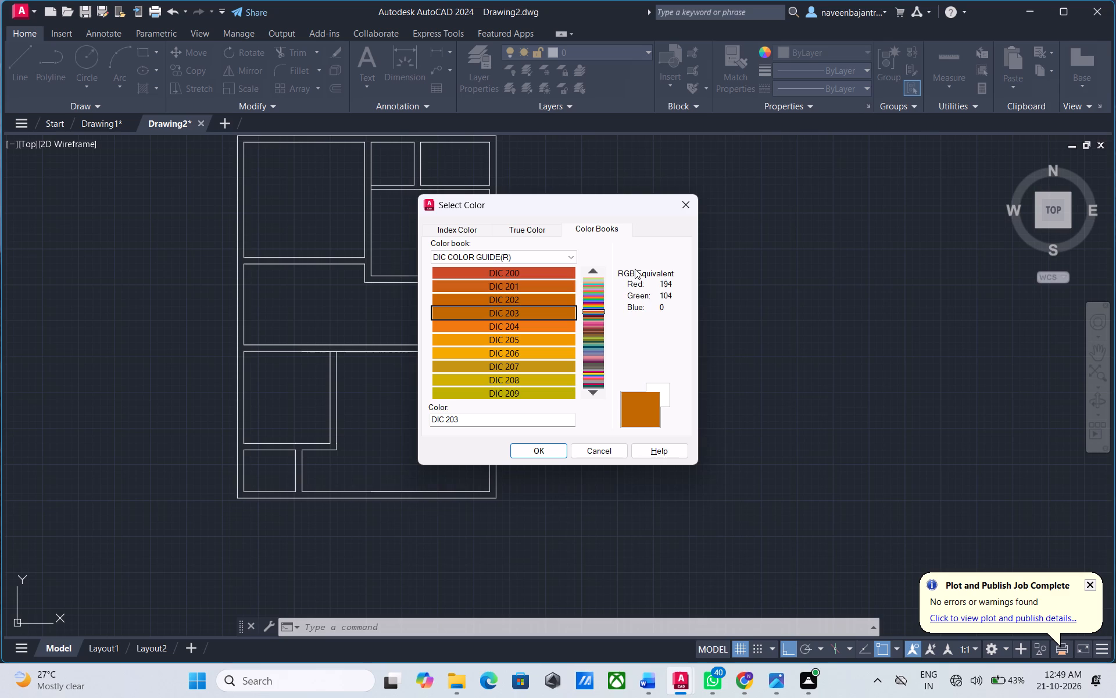
{"action": "key", "text": "Down"}
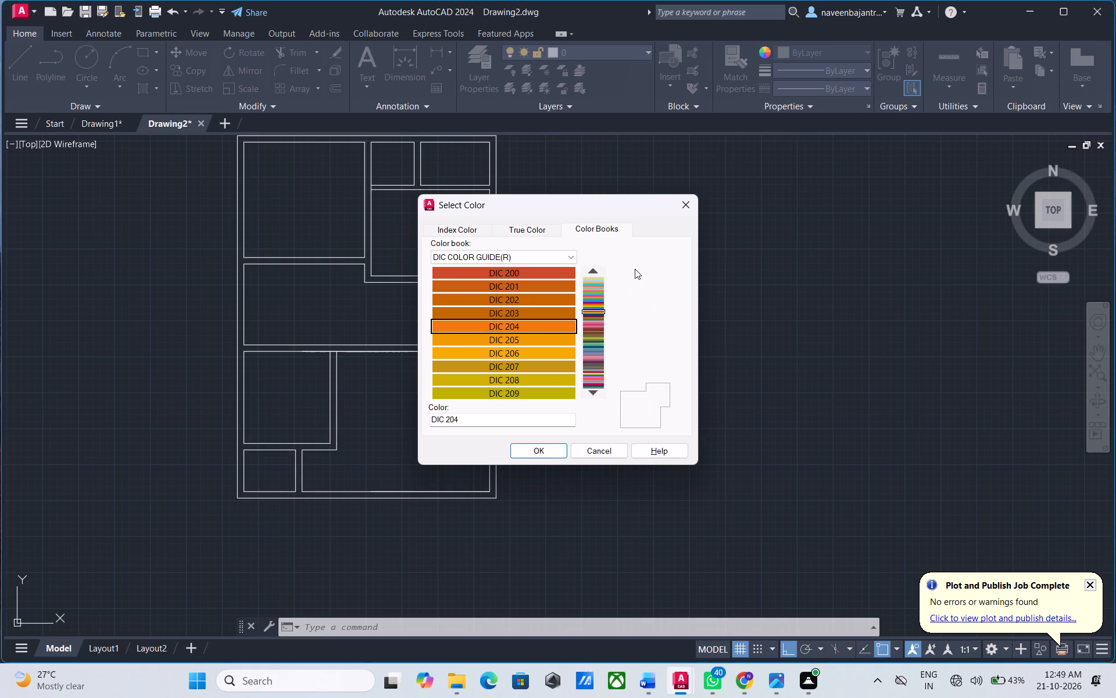
{"action": "key", "text": "Down"}
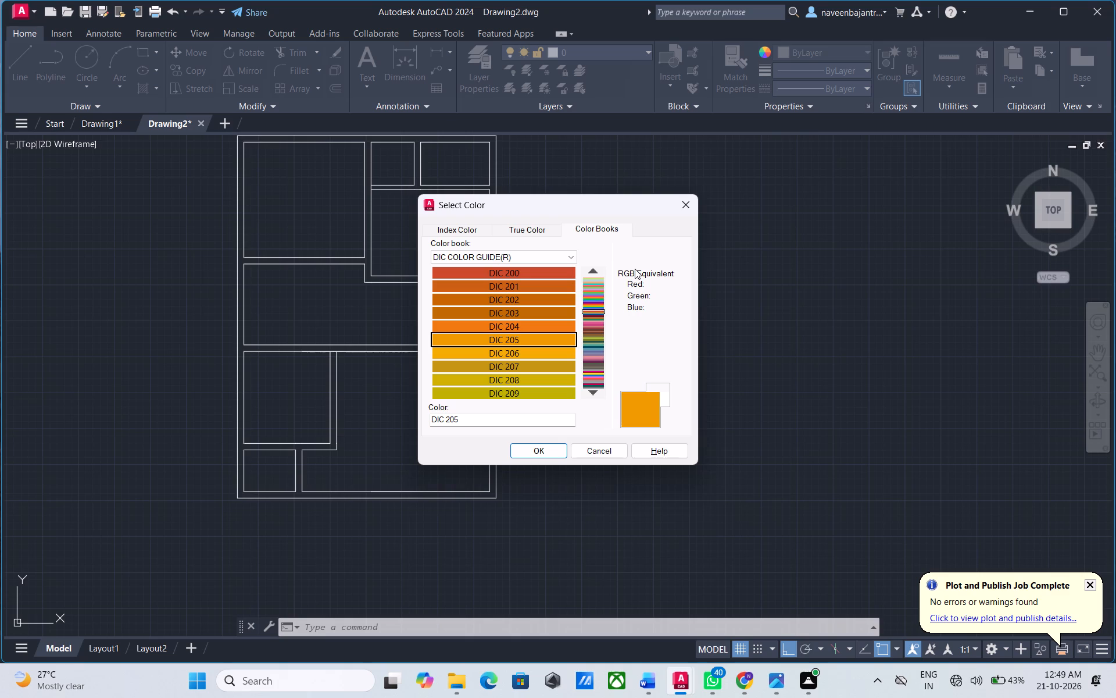
{"action": "key", "text": "Down"}
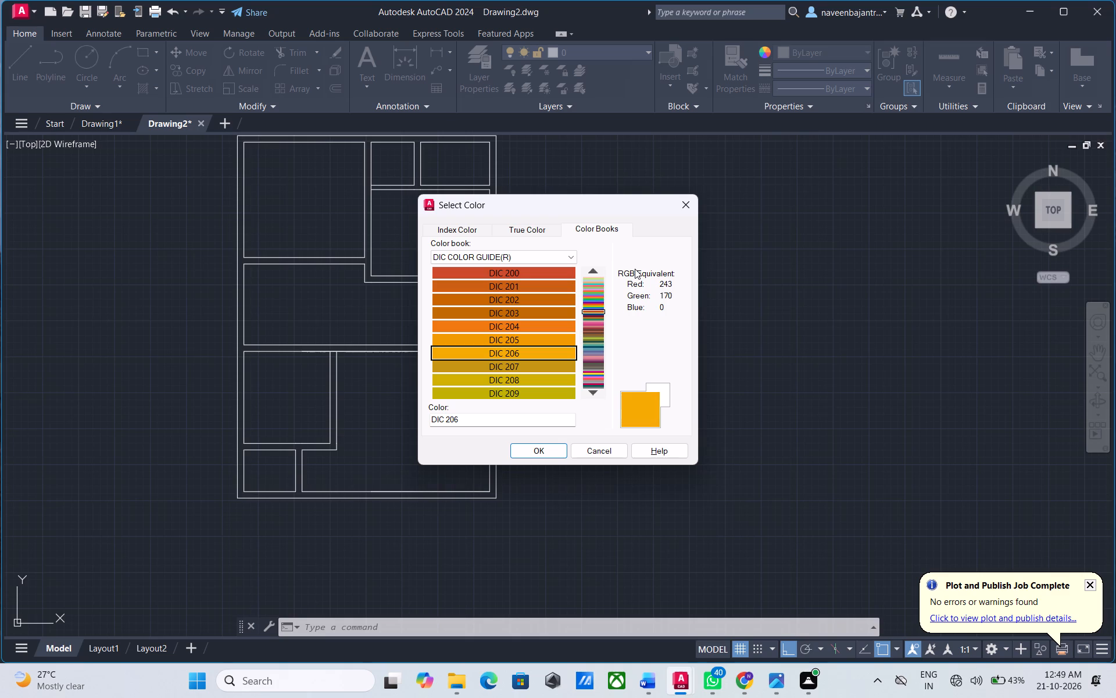
{"action": "key", "text": "Down"}
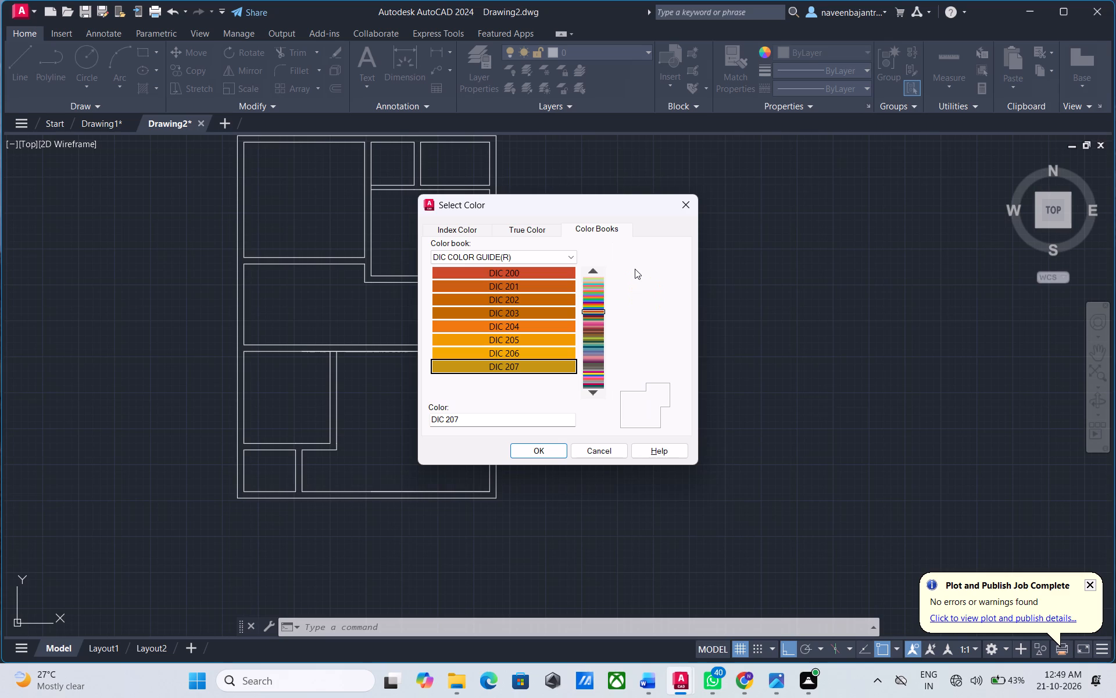
{"action": "key", "text": "Down"}
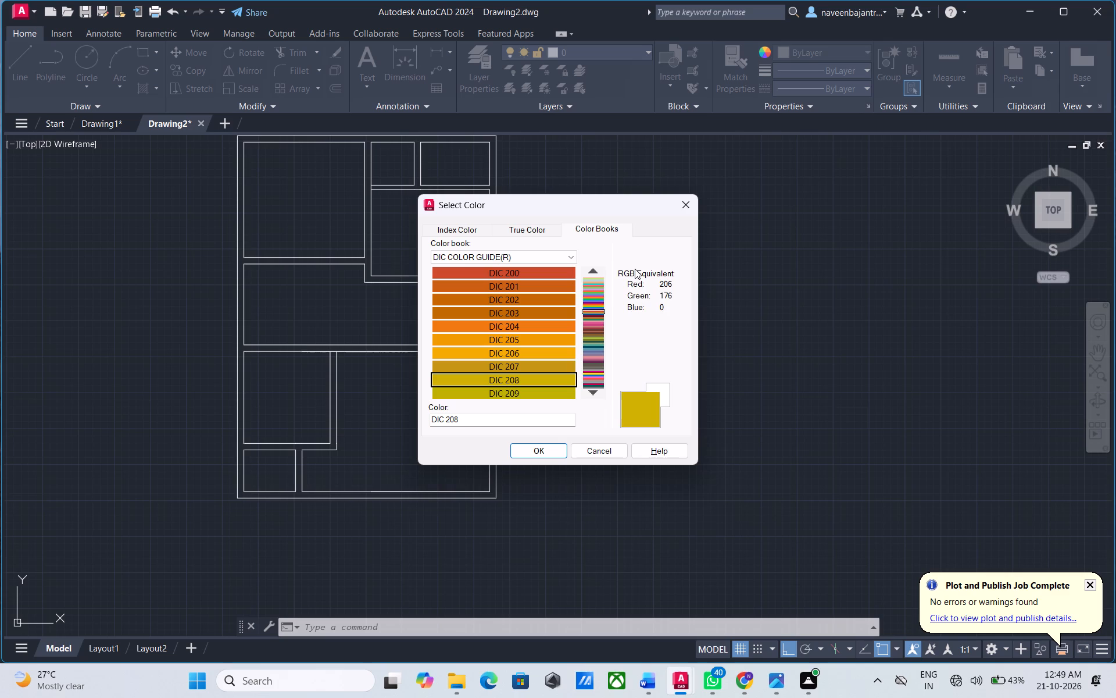
{"action": "key", "text": "Down"}
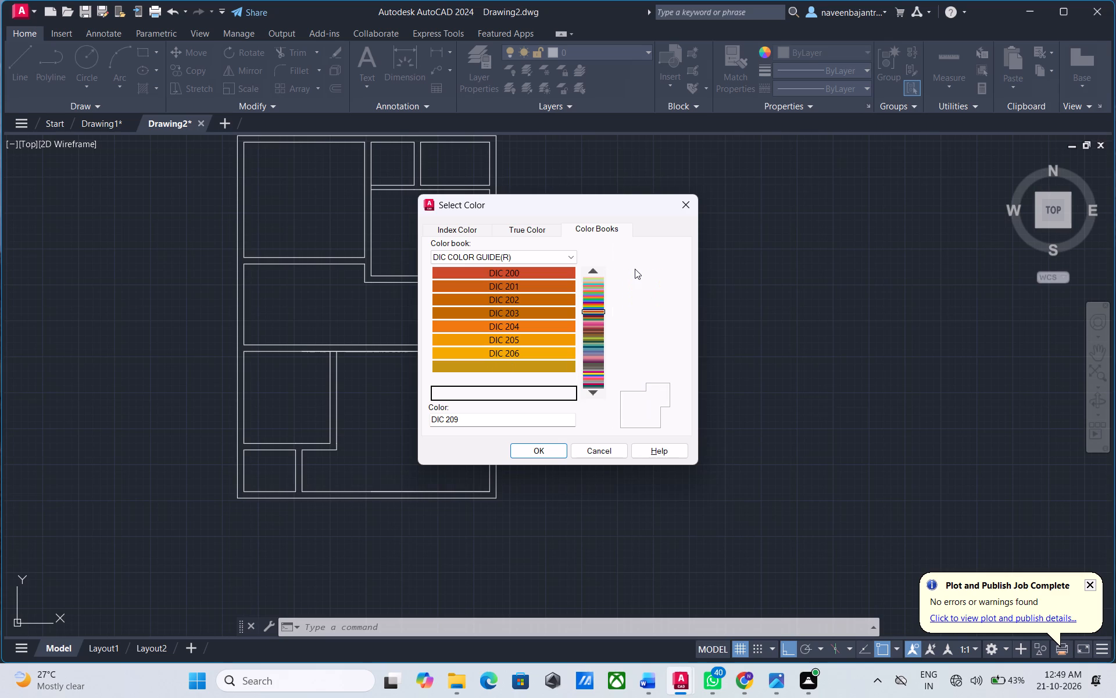
{"action": "key", "text": "Down"}
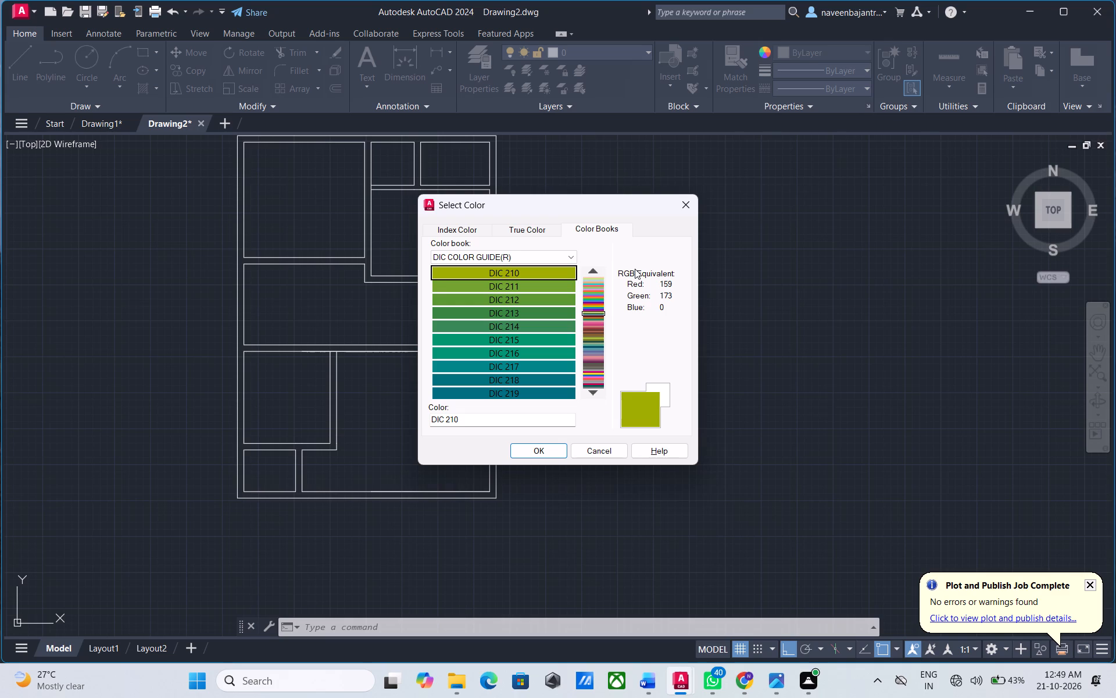
{"action": "key", "text": "Down"}
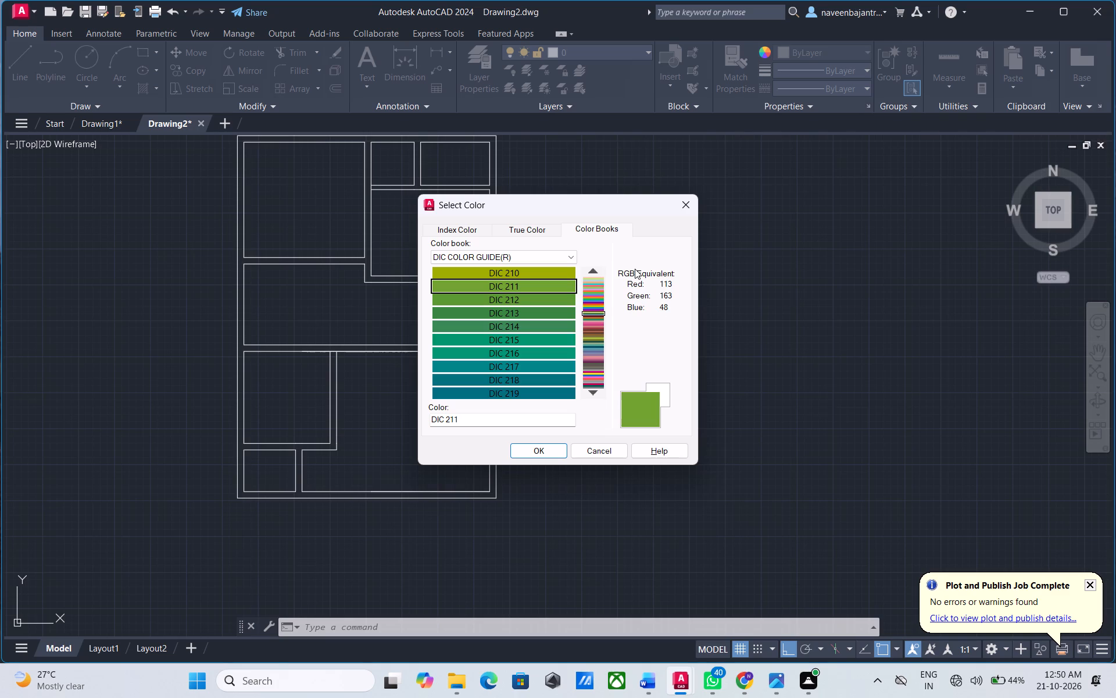
{"action": "key", "text": "Down"}
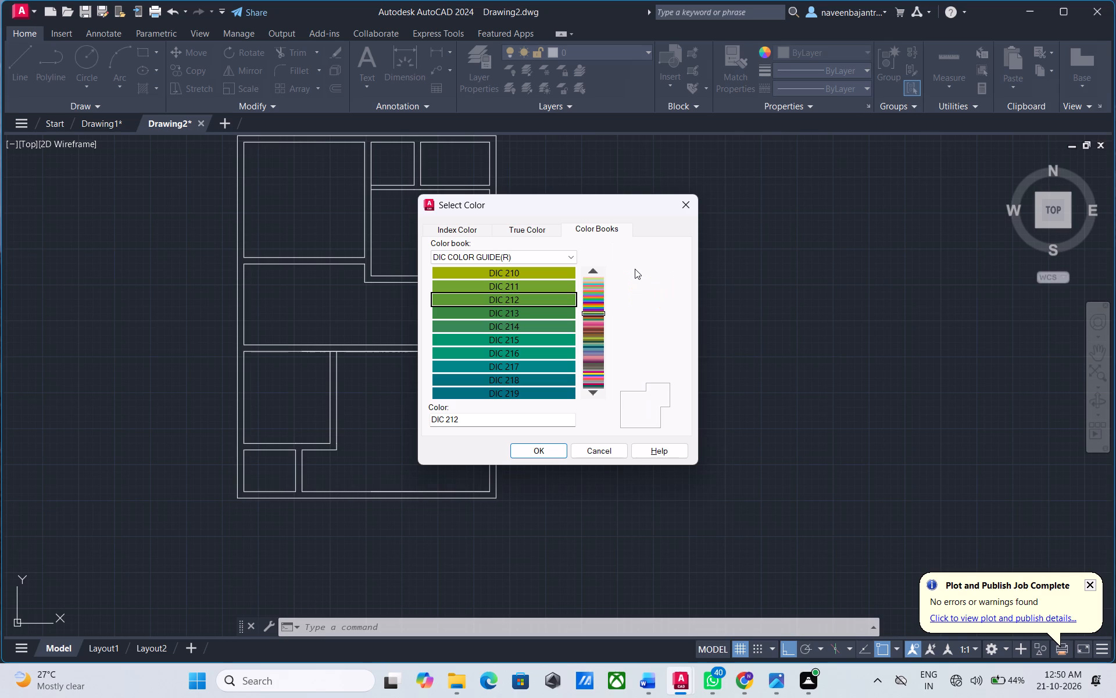
{"action": "key", "text": "Down"}
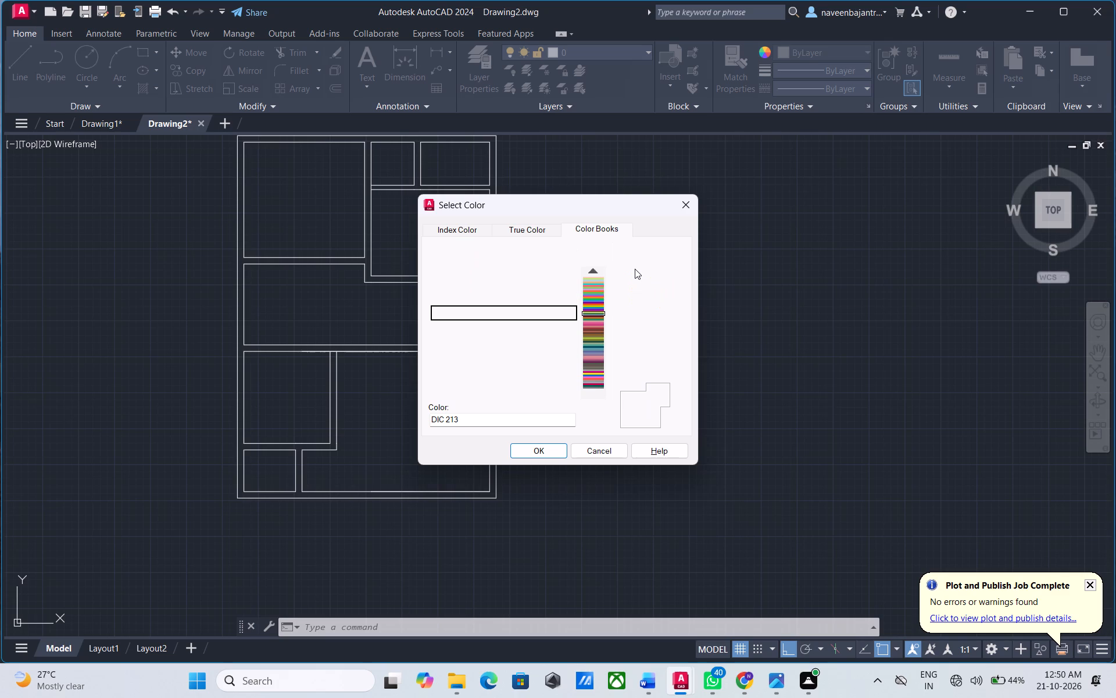
{"action": "key", "text": "Down"}
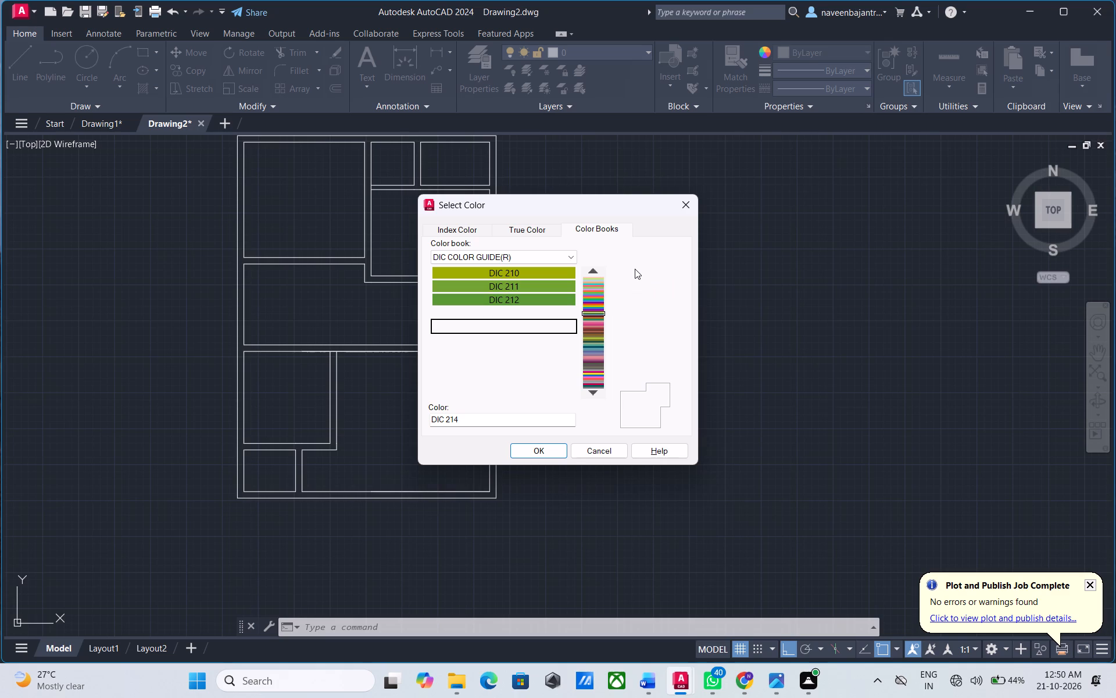
{"action": "key", "text": "Down"}
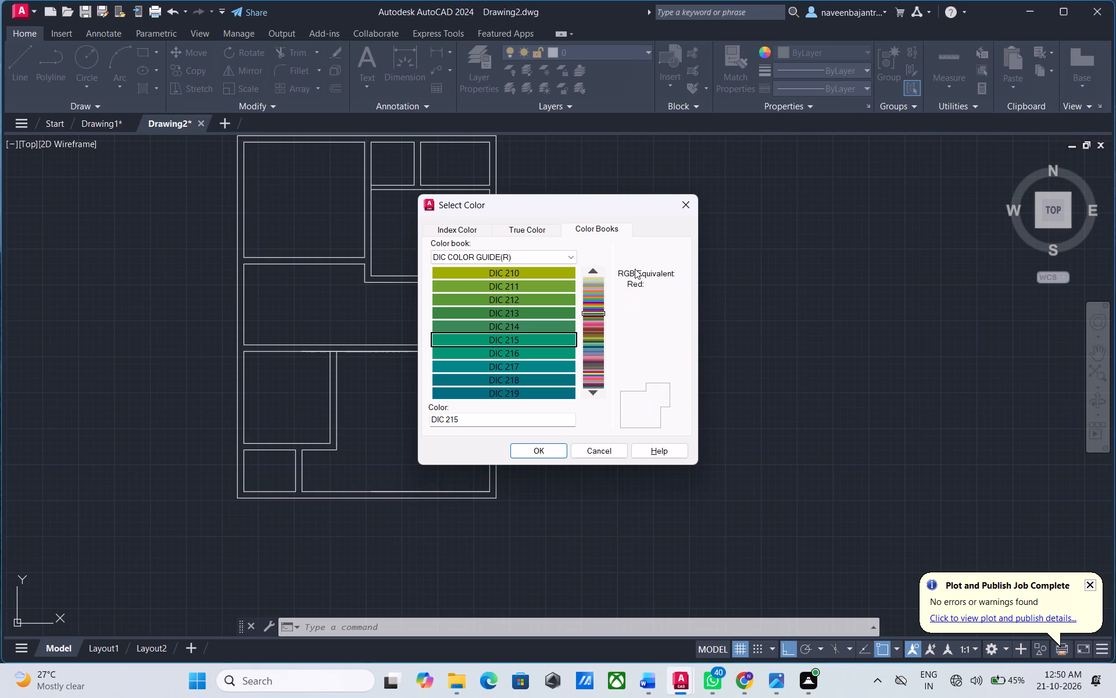
{"action": "key", "text": "Down"}
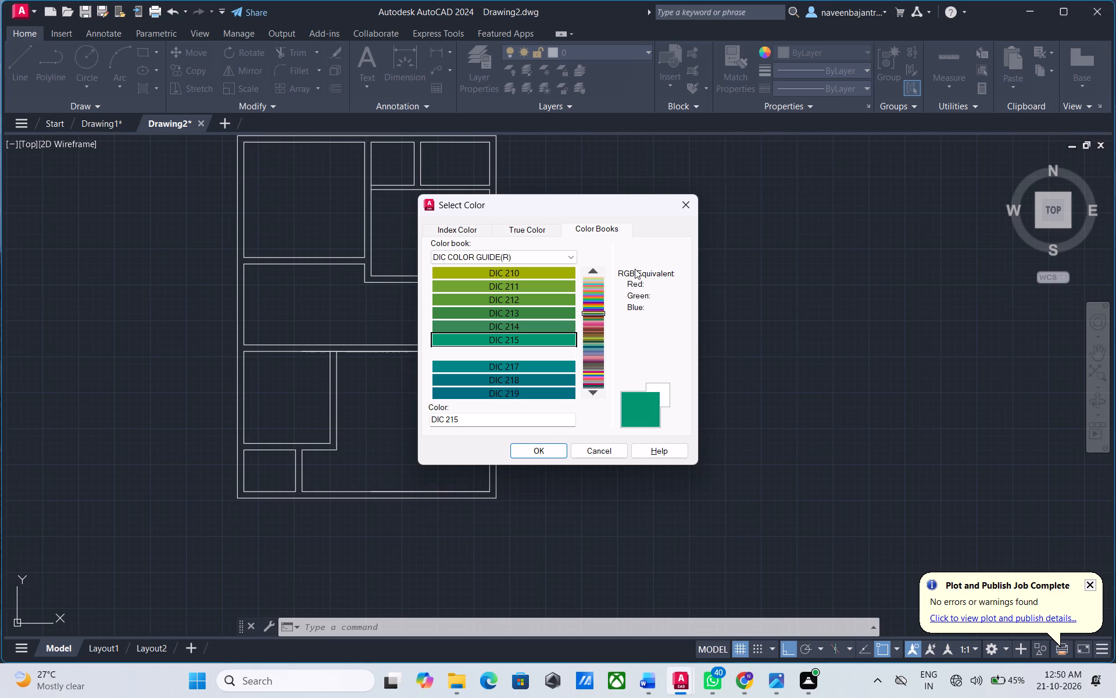
{"action": "key", "text": "Down"}
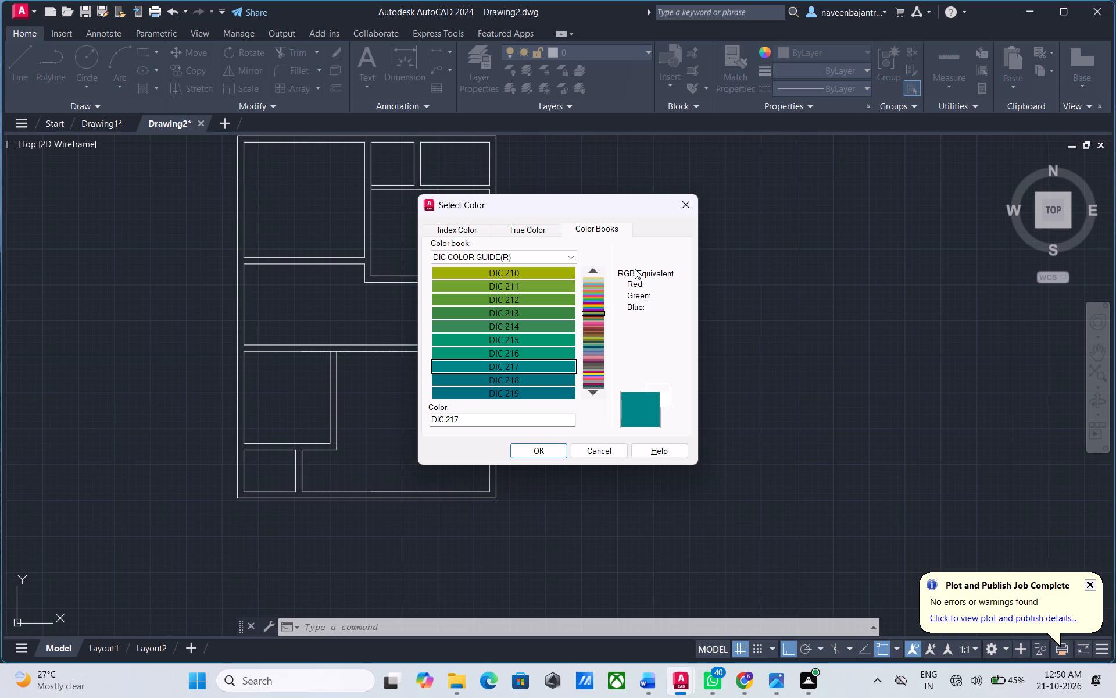
{"action": "key", "text": "Down"}
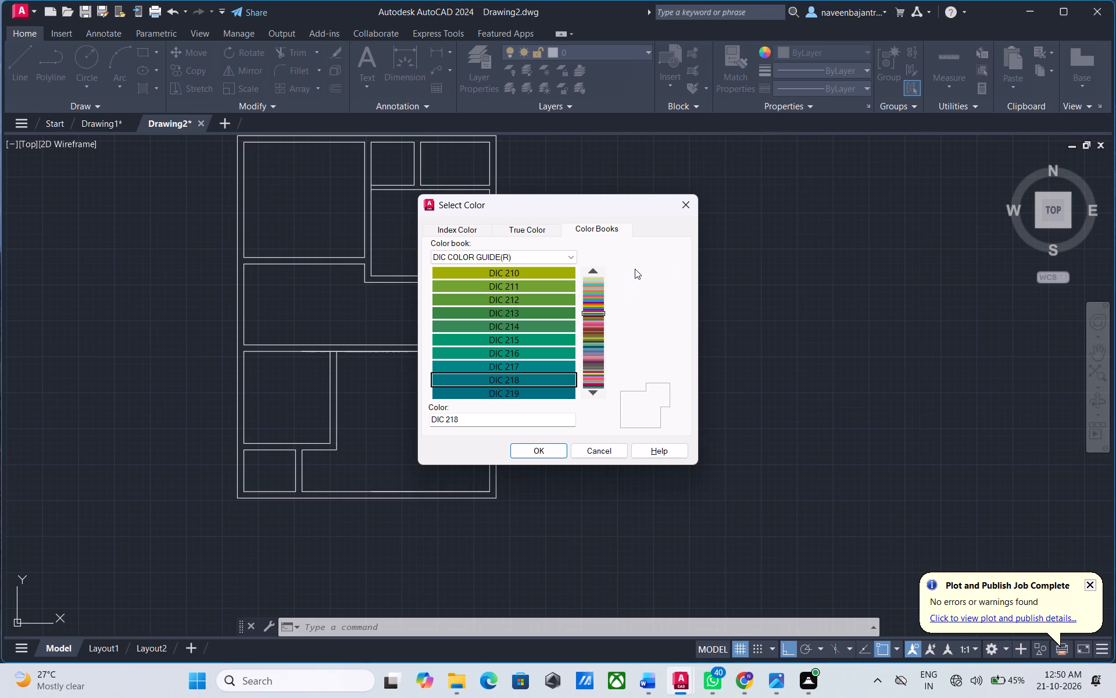
{"action": "key", "text": "Down"}
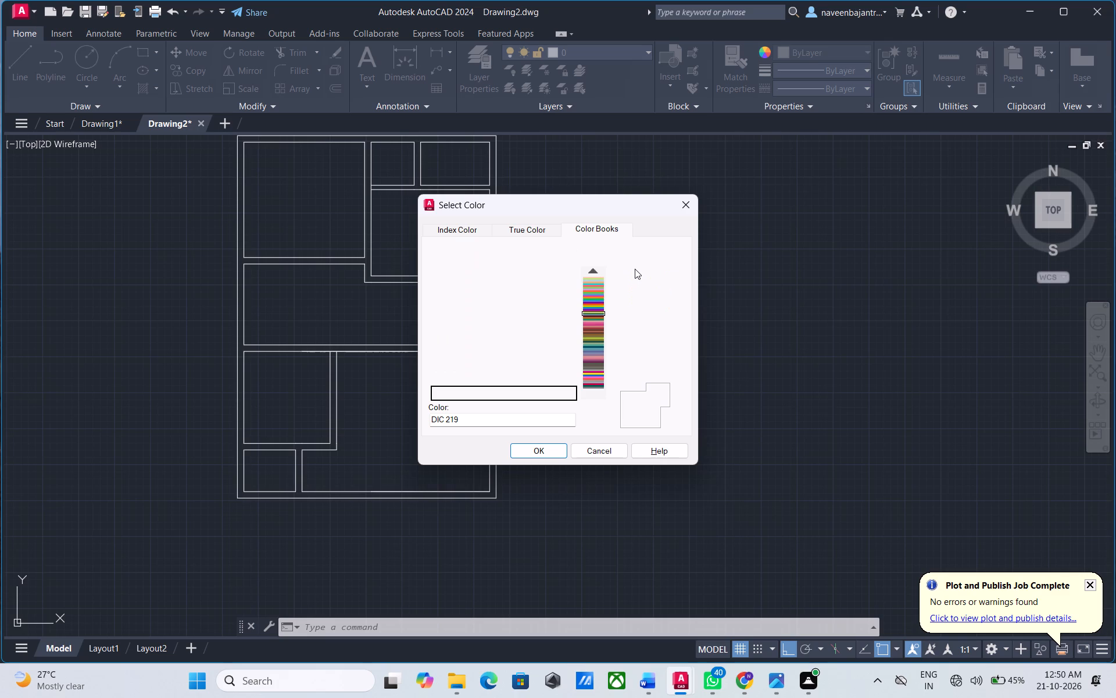
{"action": "key", "text": "Down"}
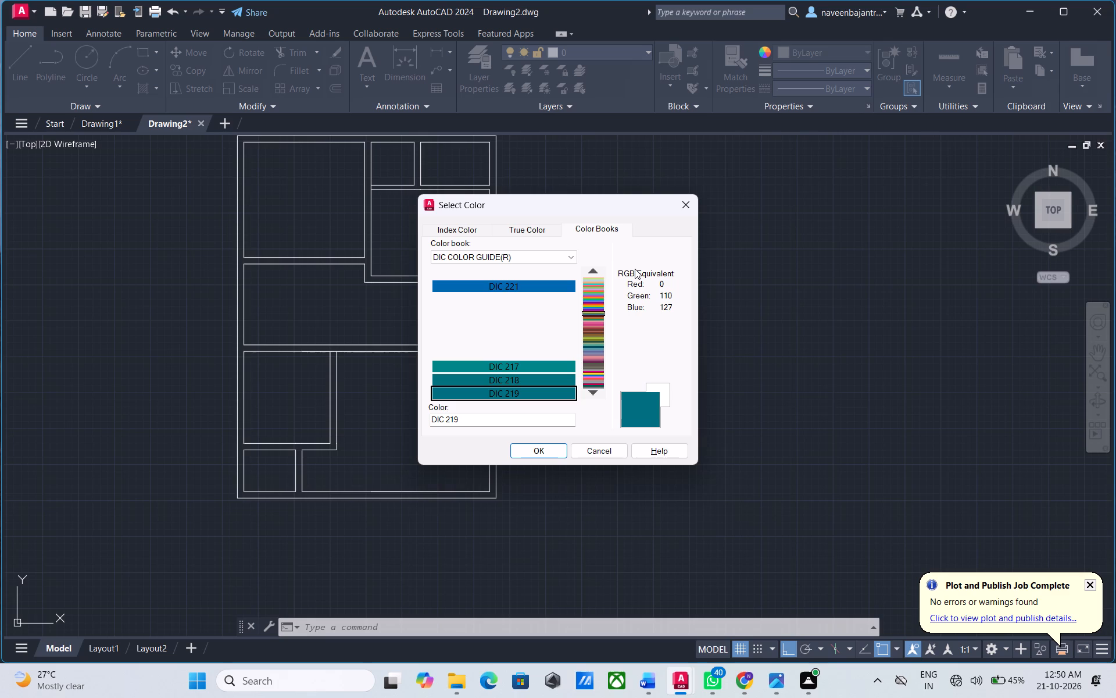
{"action": "key", "text": "Down"}
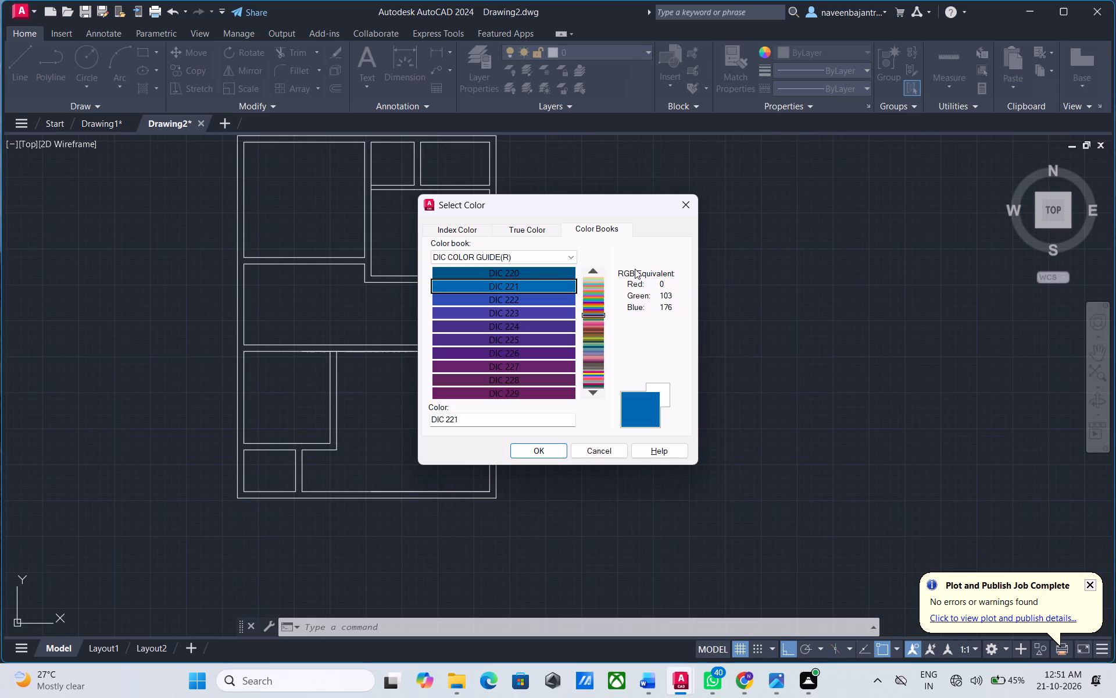
{"action": "key", "text": "Down"}
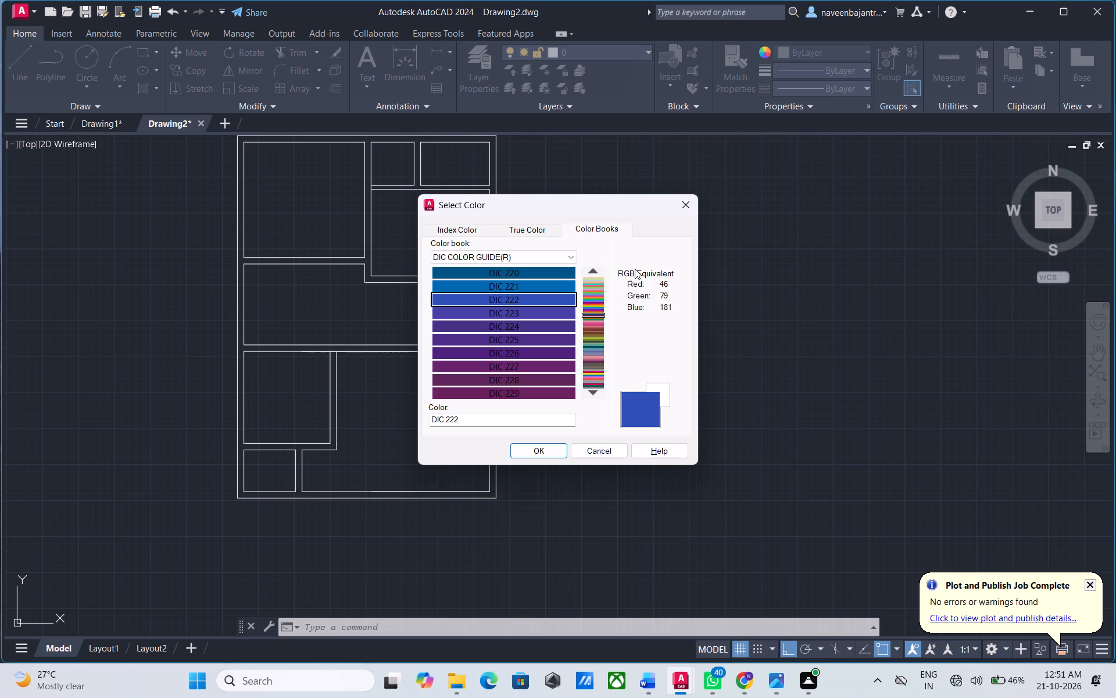
Preview the DIC COLOR GUIDE(R) swatches one by one from DIC 223 to DIC 258 as candidates for the object colour.
{"action": "key", "text": "Down"}
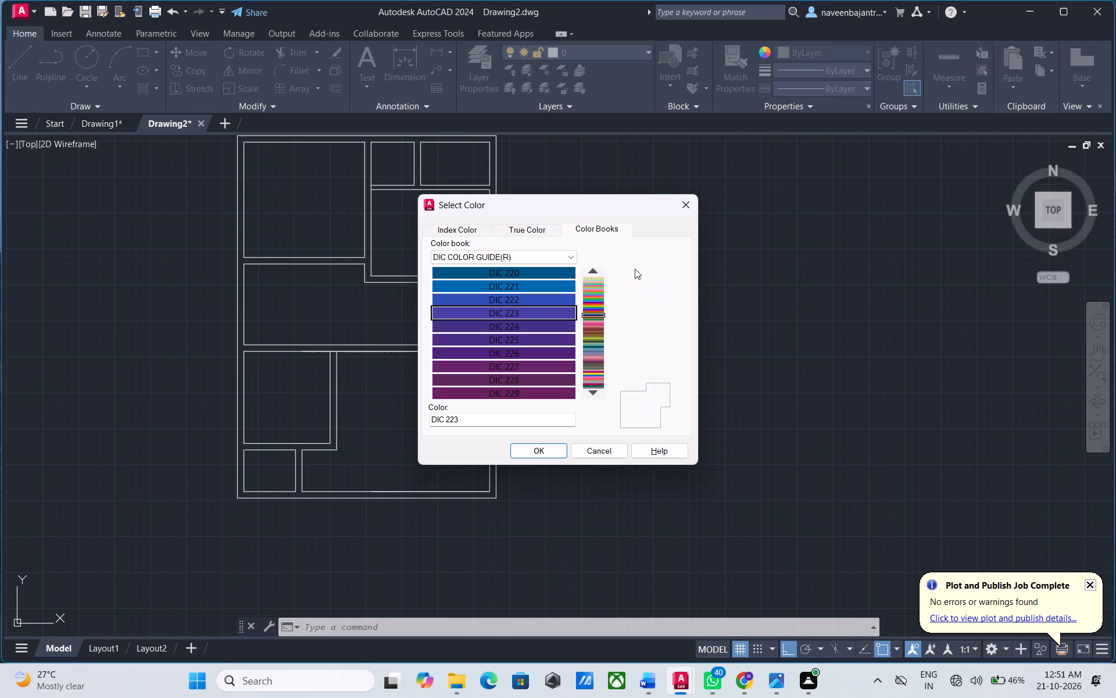
{"action": "key", "text": "Down"}
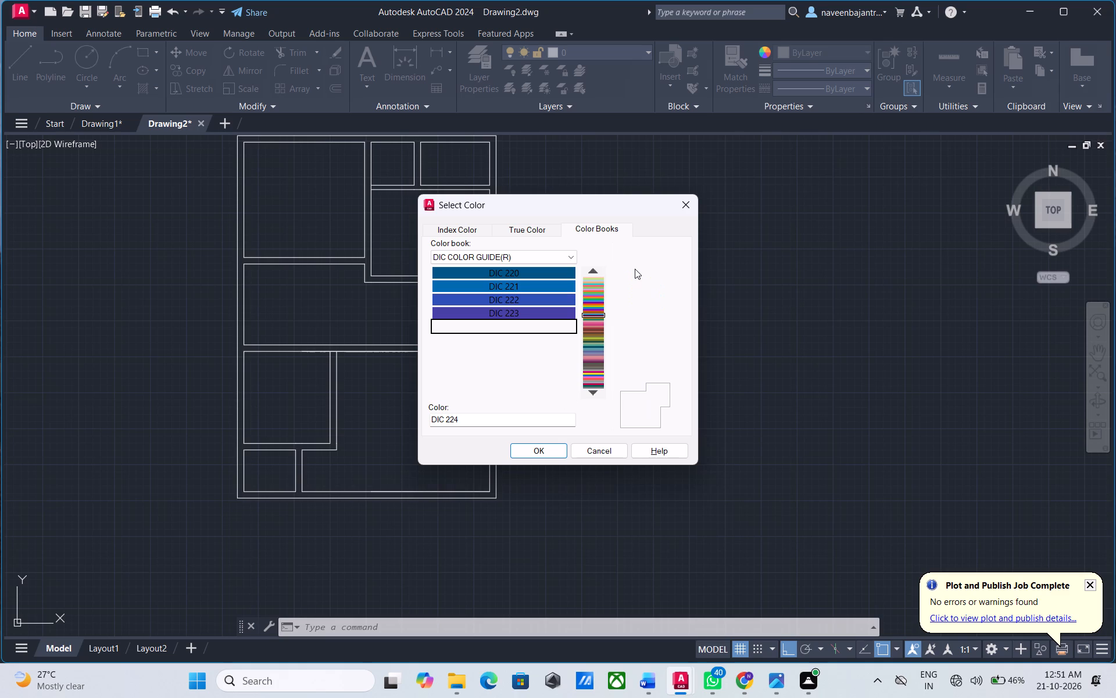
{"action": "key", "text": "Down"}
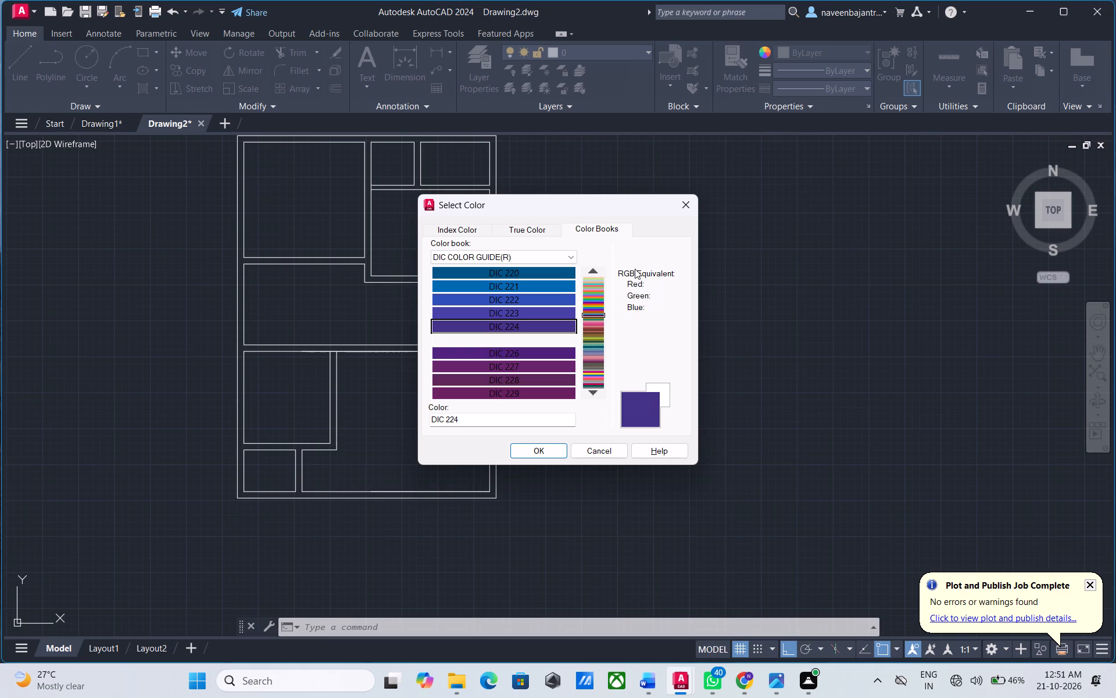
{"action": "key", "text": "Down"}
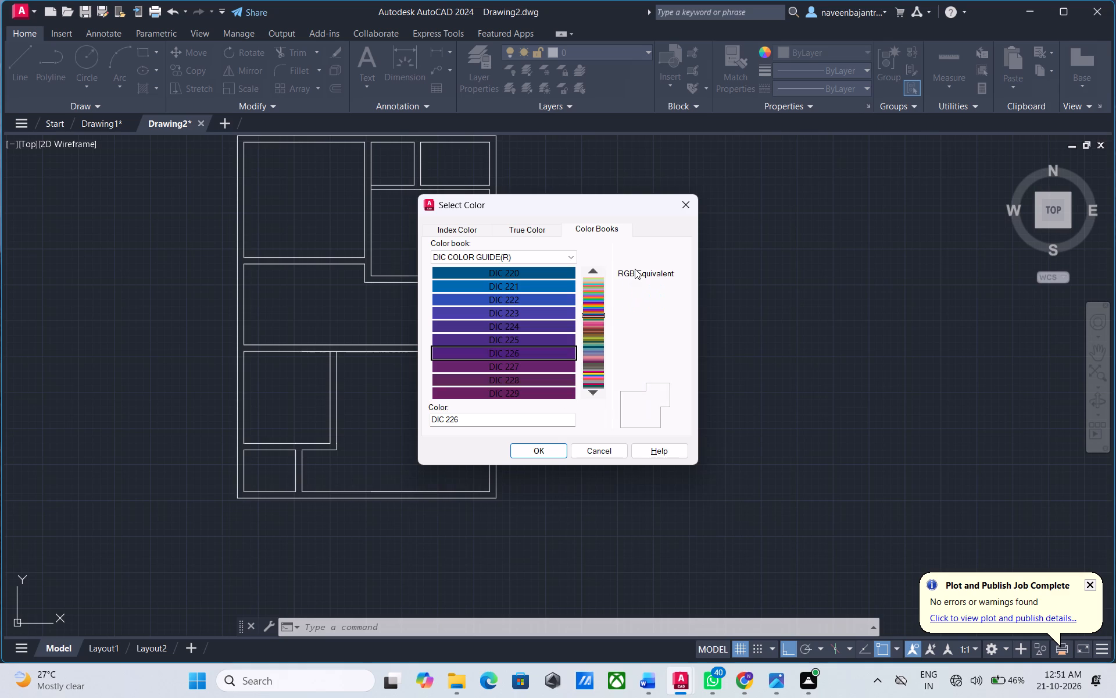
{"action": "key", "text": "Down"}
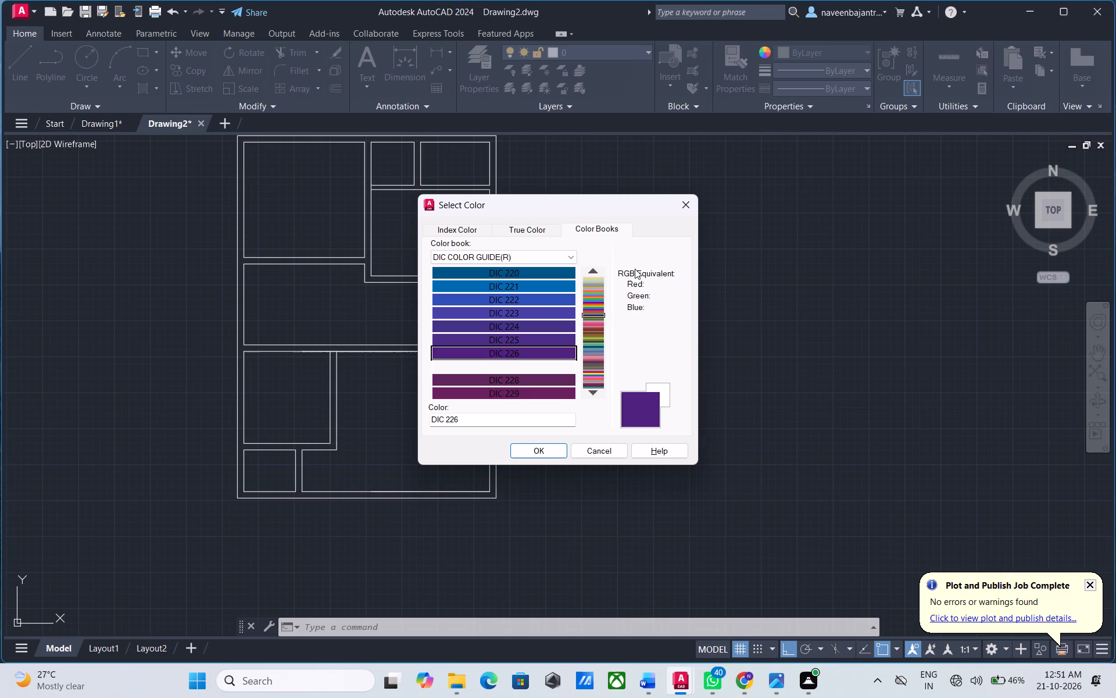
{"action": "key", "text": "Down"}
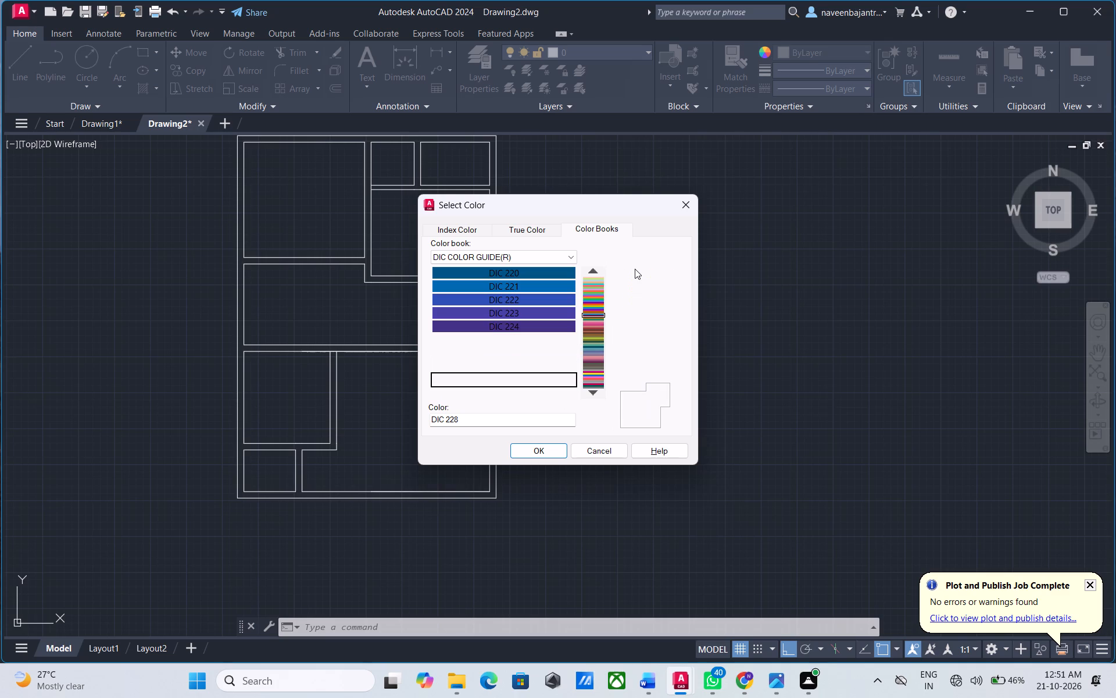
{"action": "key", "text": "Down"}
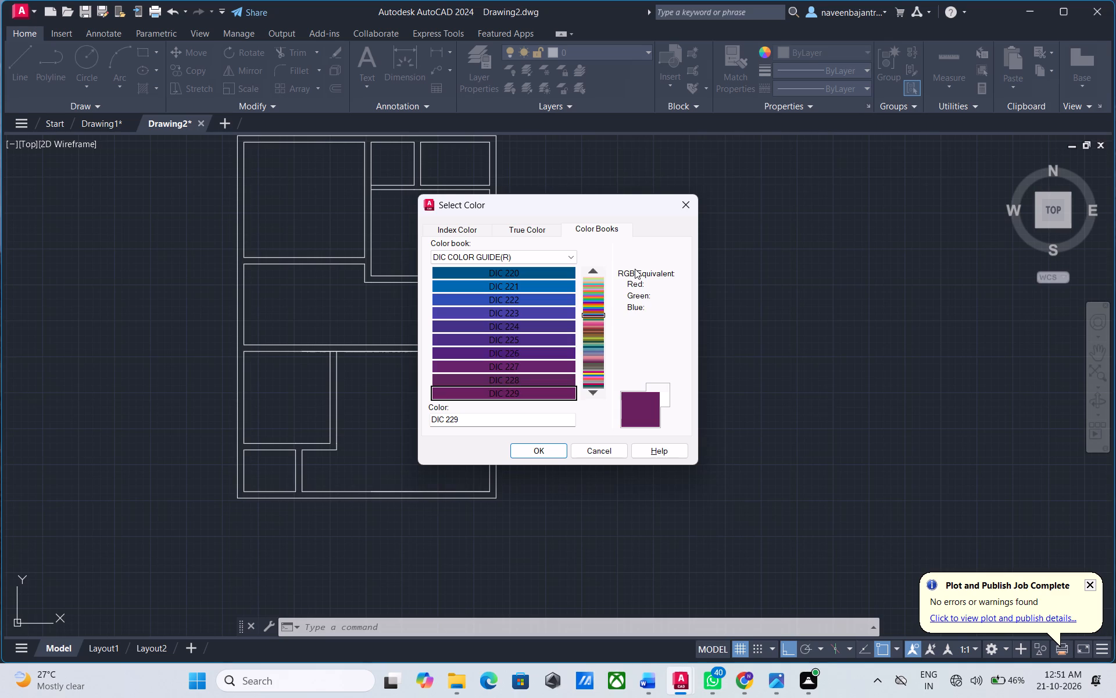
{"action": "key", "text": "Down"}
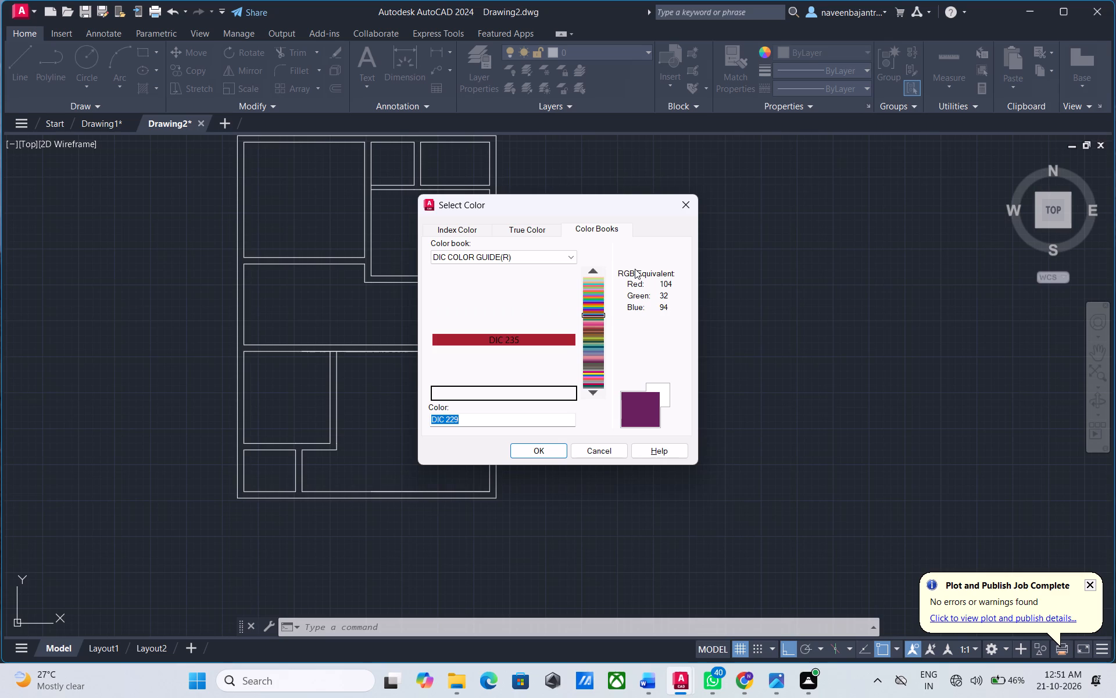
{"action": "key", "text": "Down"}
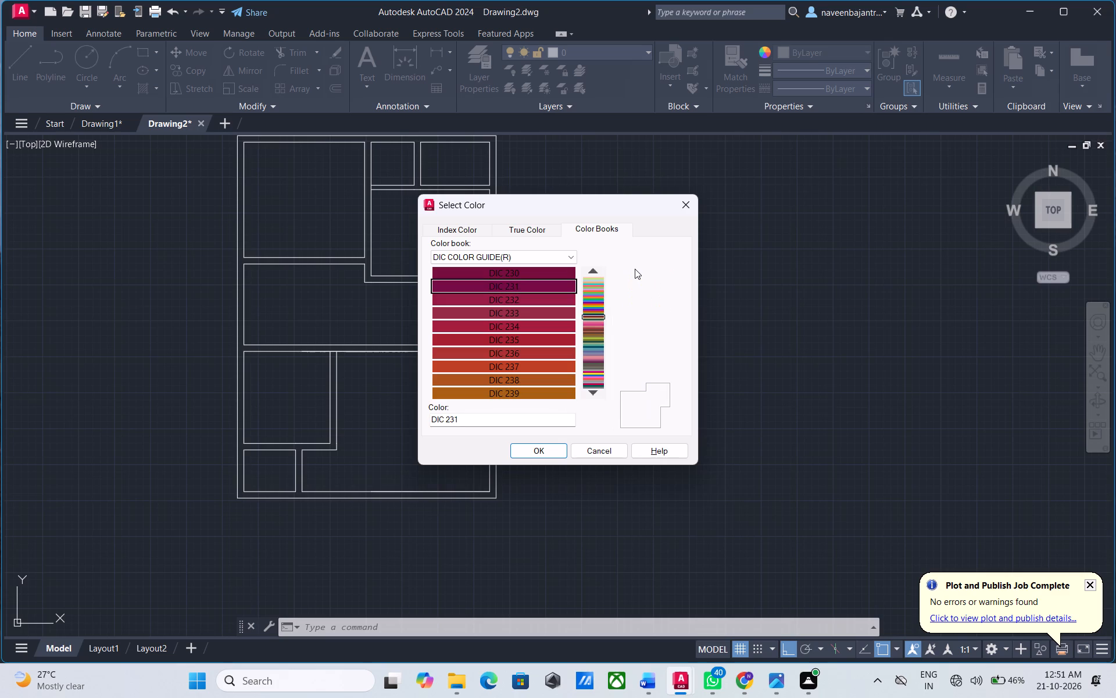
{"action": "key", "text": "Down"}
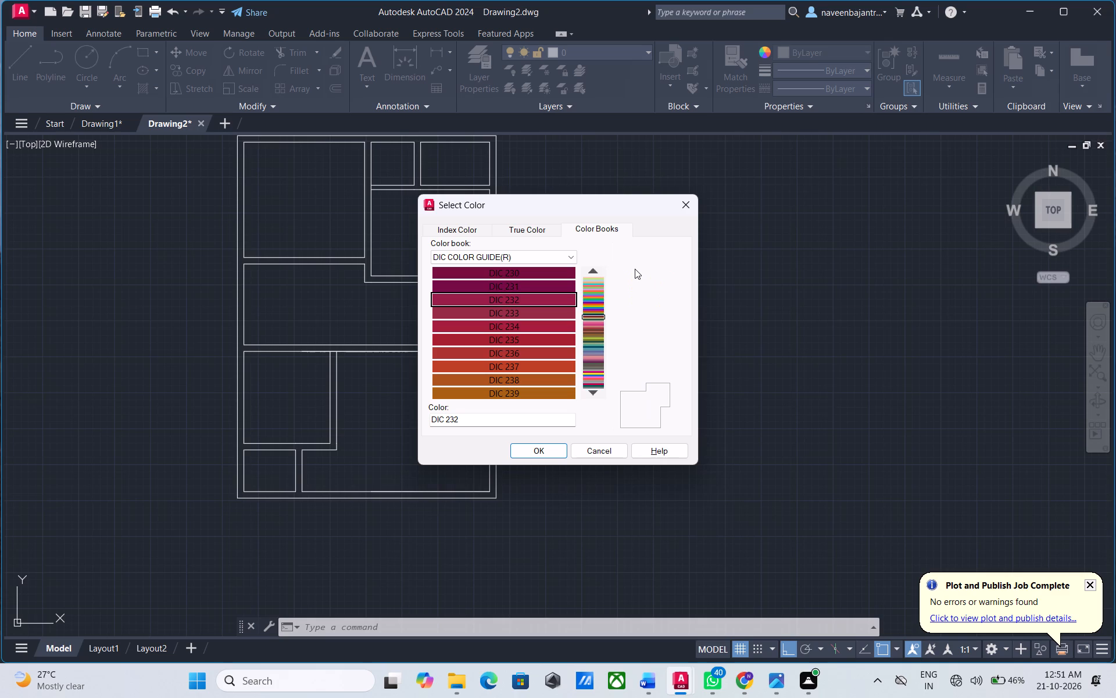
{"action": "key", "text": "Down"}
{"action": "key", "text": "Down"}
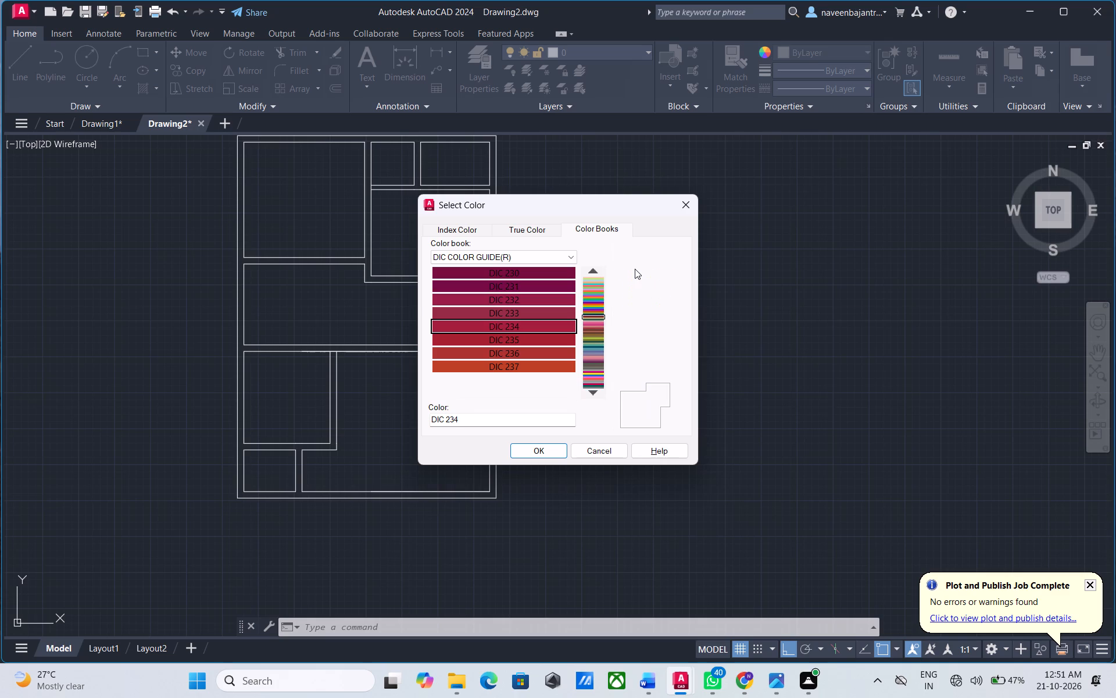
{"action": "key", "text": "Down"}
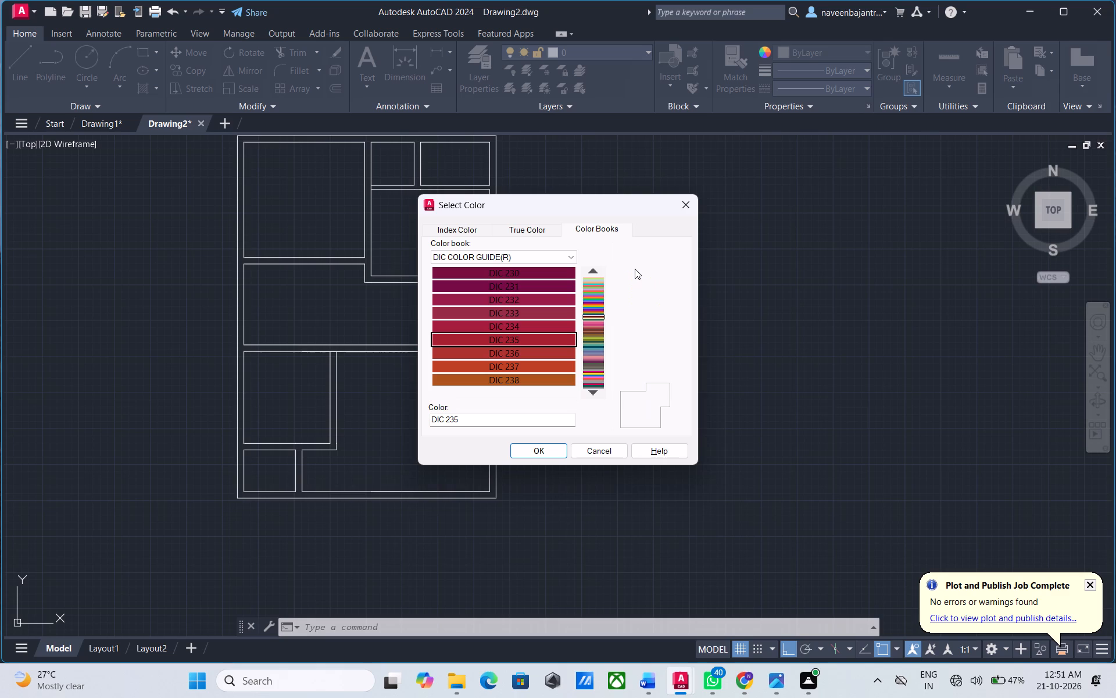
{"action": "key", "text": "Down"}
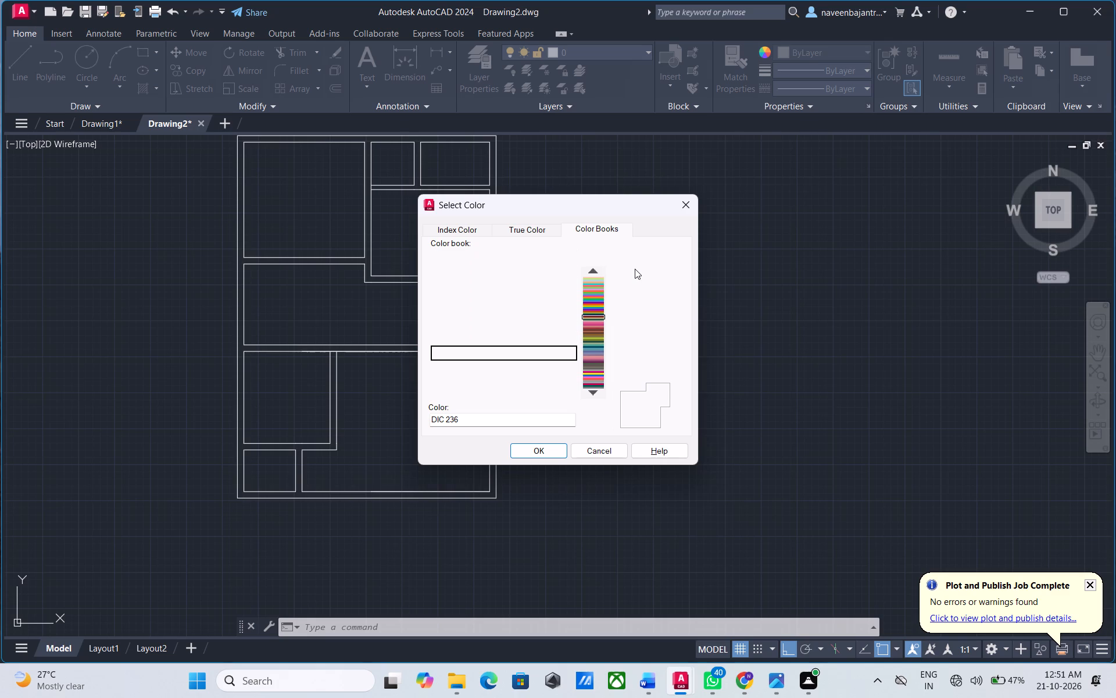
{"action": "key", "text": "Down"}
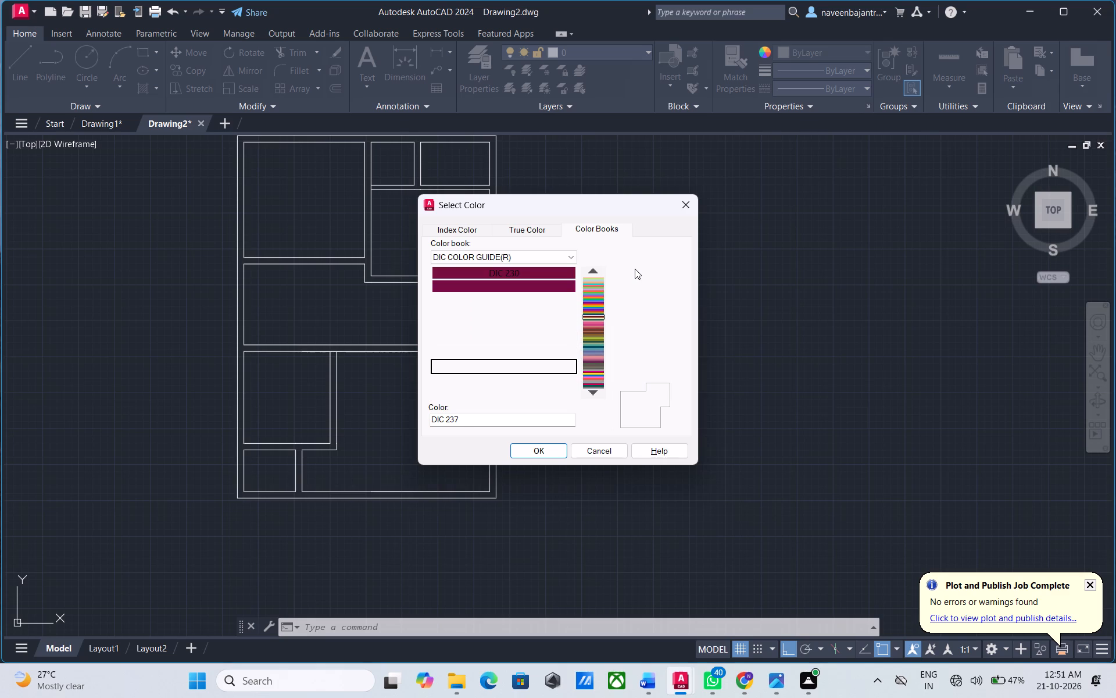
{"action": "key", "text": "Down"}
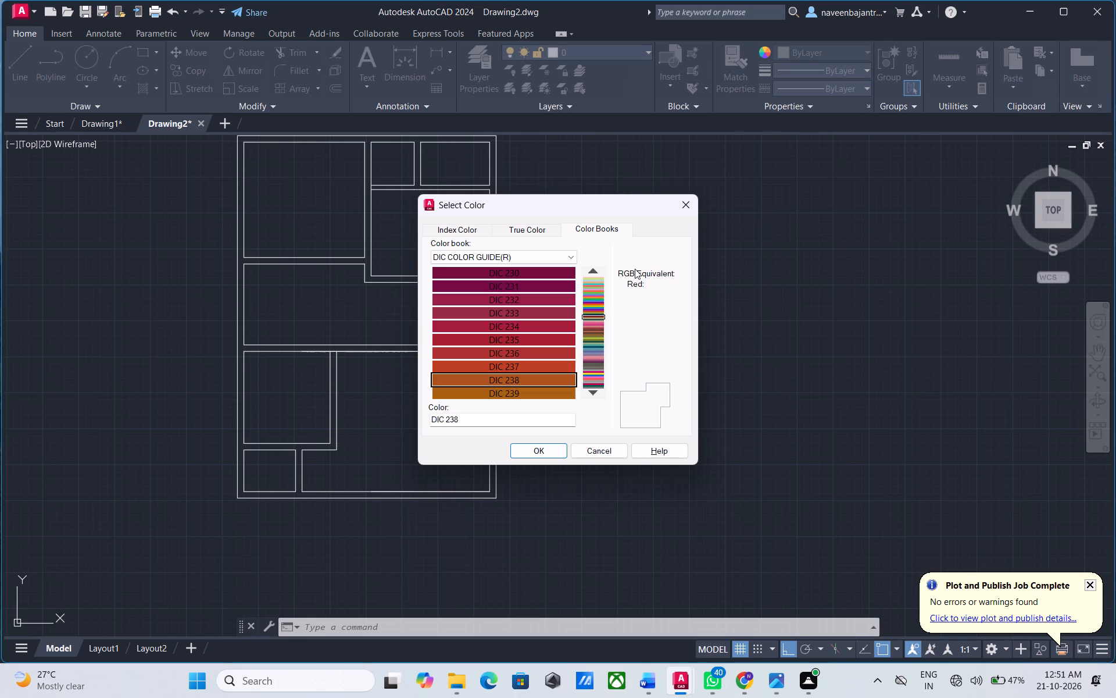
{"action": "key", "text": "Down"}
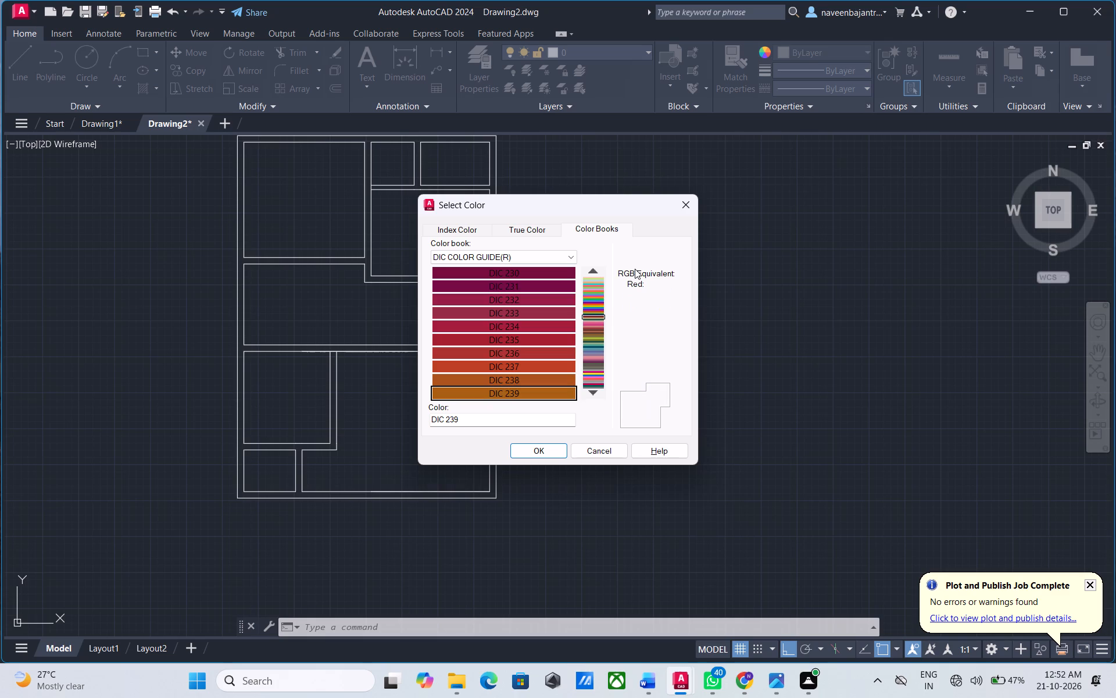
{"action": "key", "text": "Down"}
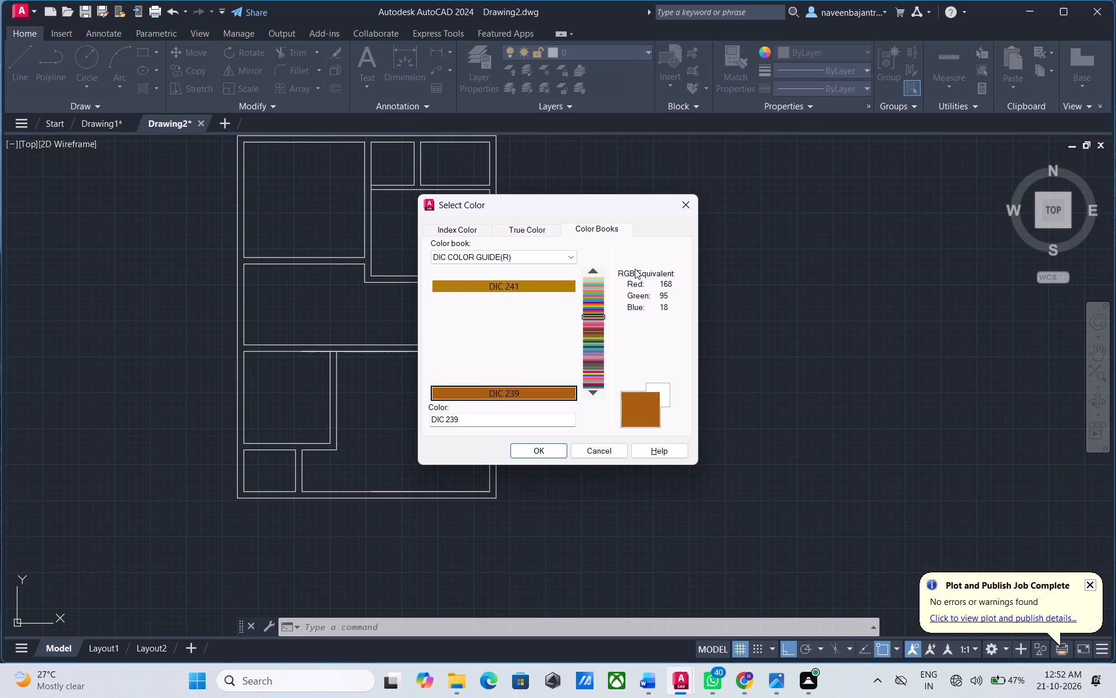
{"action": "key", "text": "Down"}
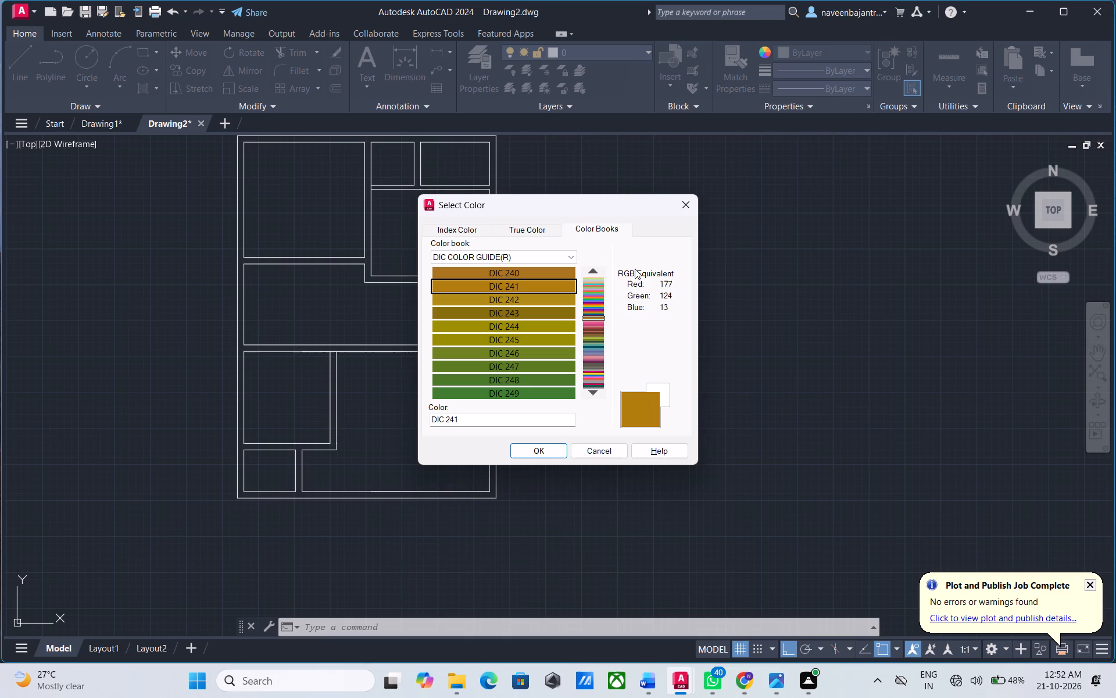
{"action": "key", "text": "Down"}
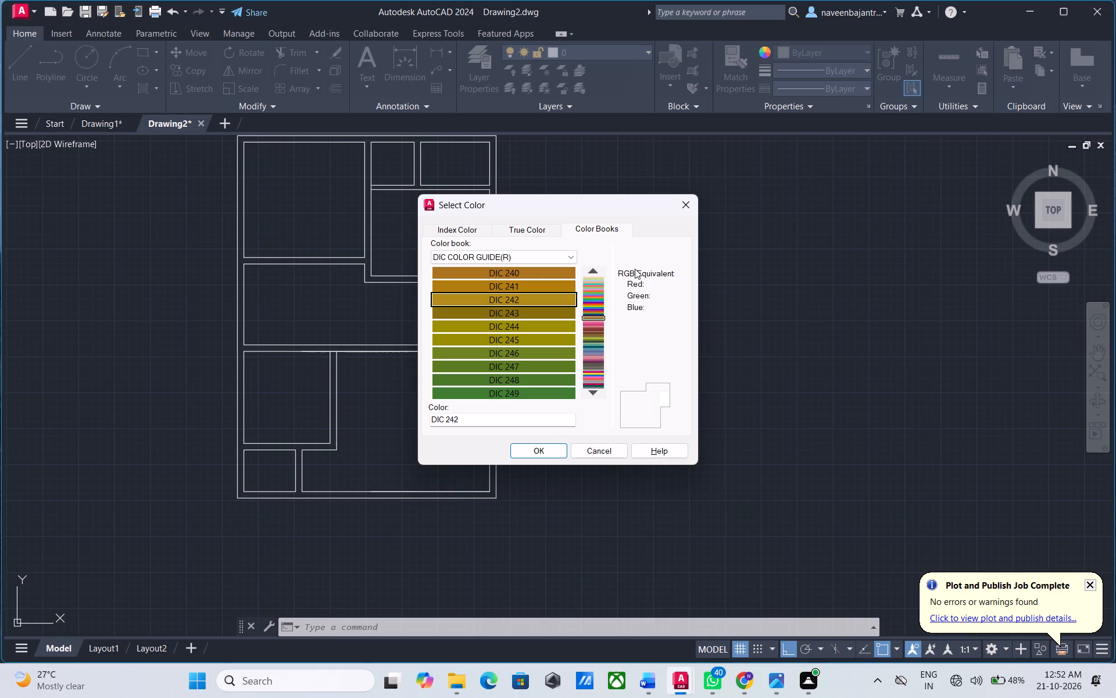
{"action": "key", "text": "Down"}
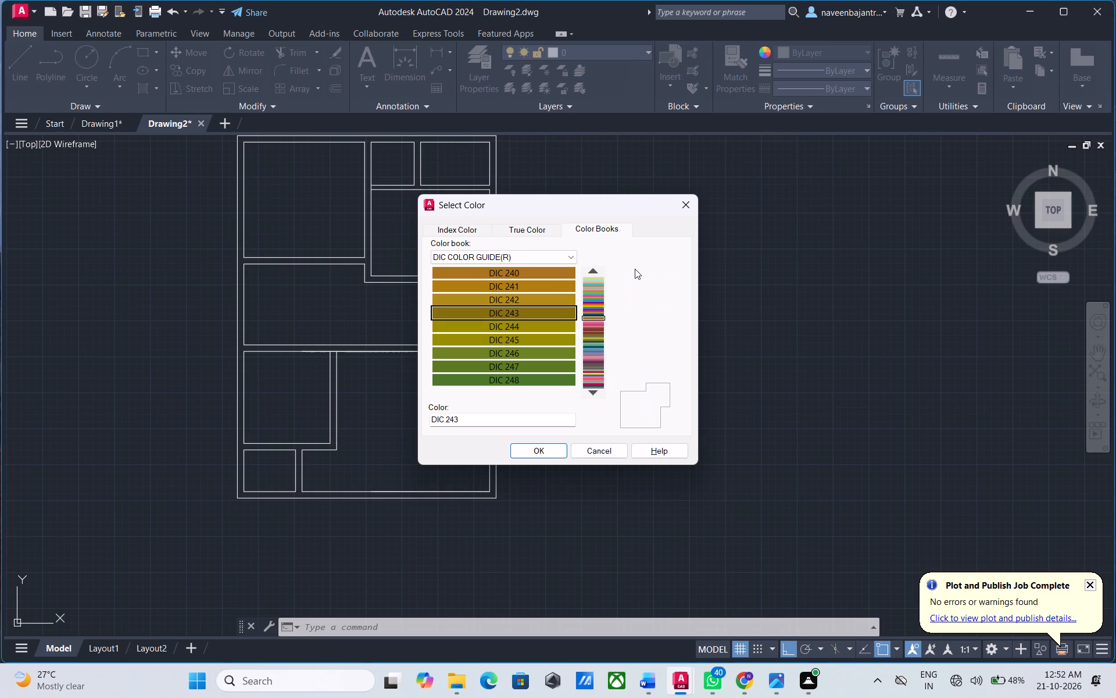
{"action": "key", "text": "Down"}
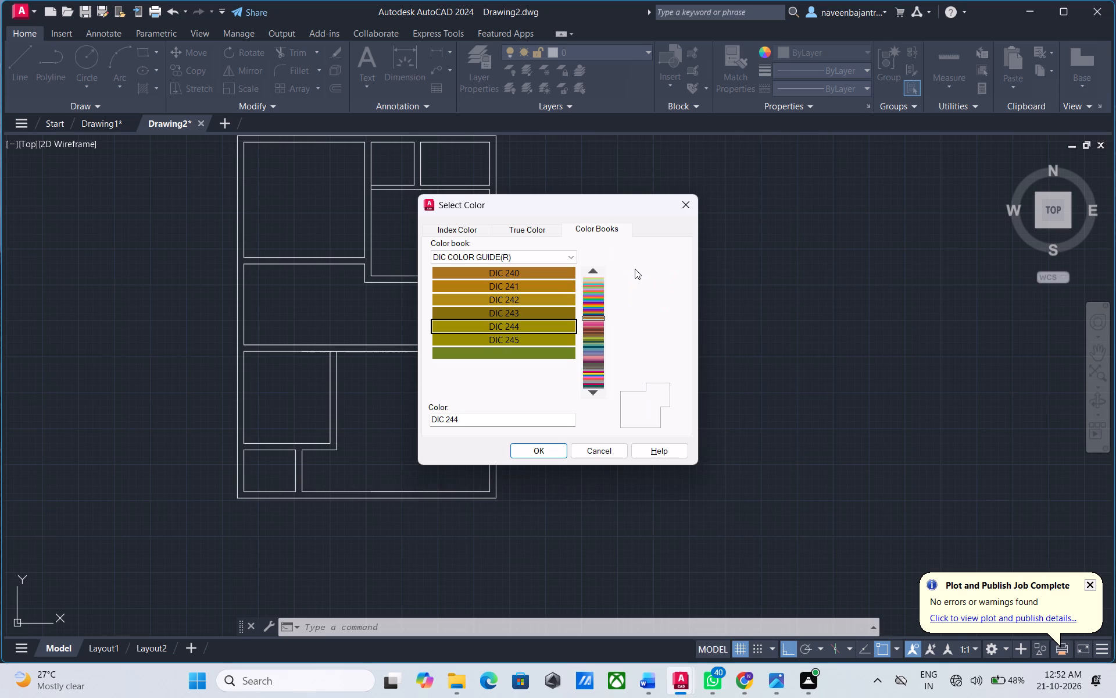
{"action": "key", "text": "Down"}
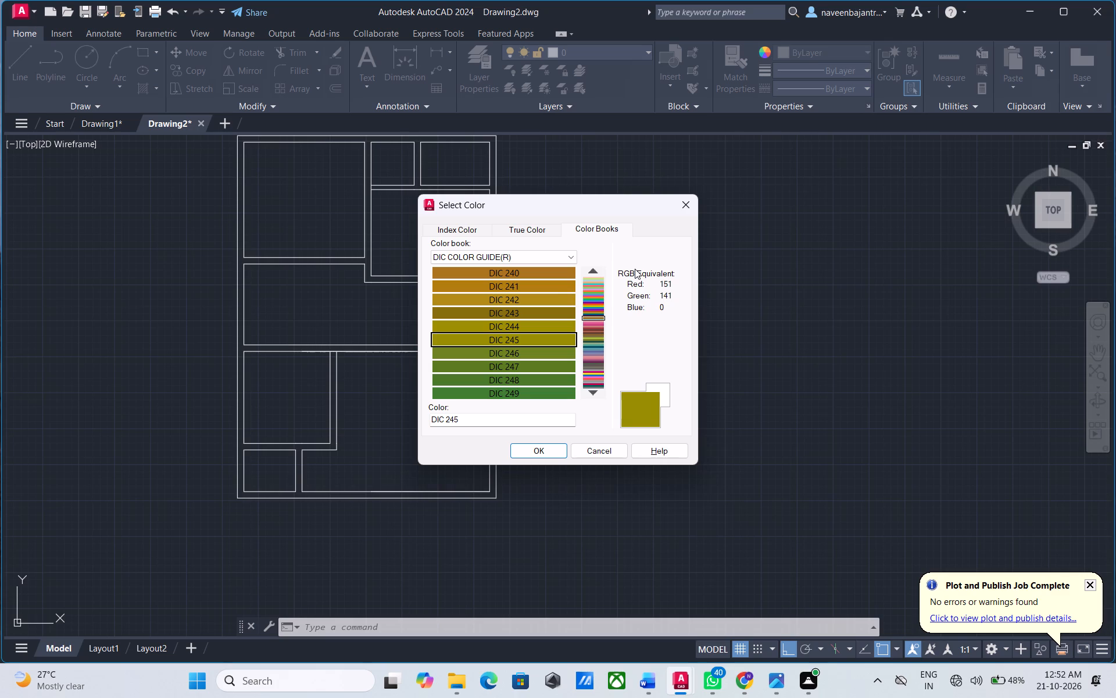
{"action": "key", "text": "Down"}
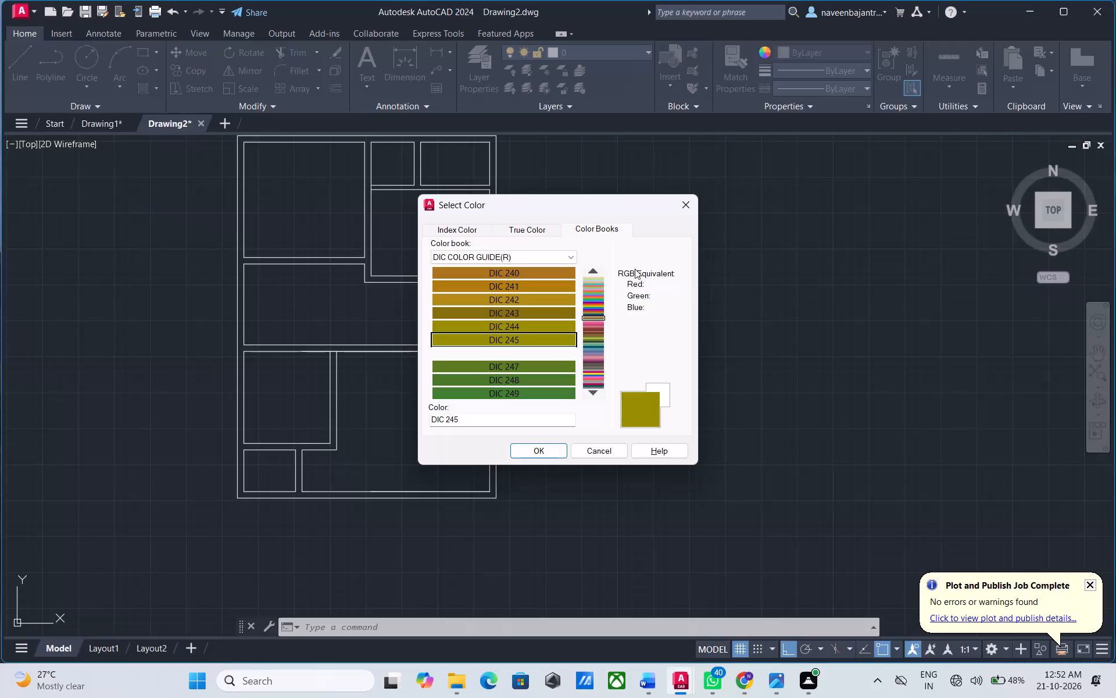
{"action": "key", "text": "Down"}
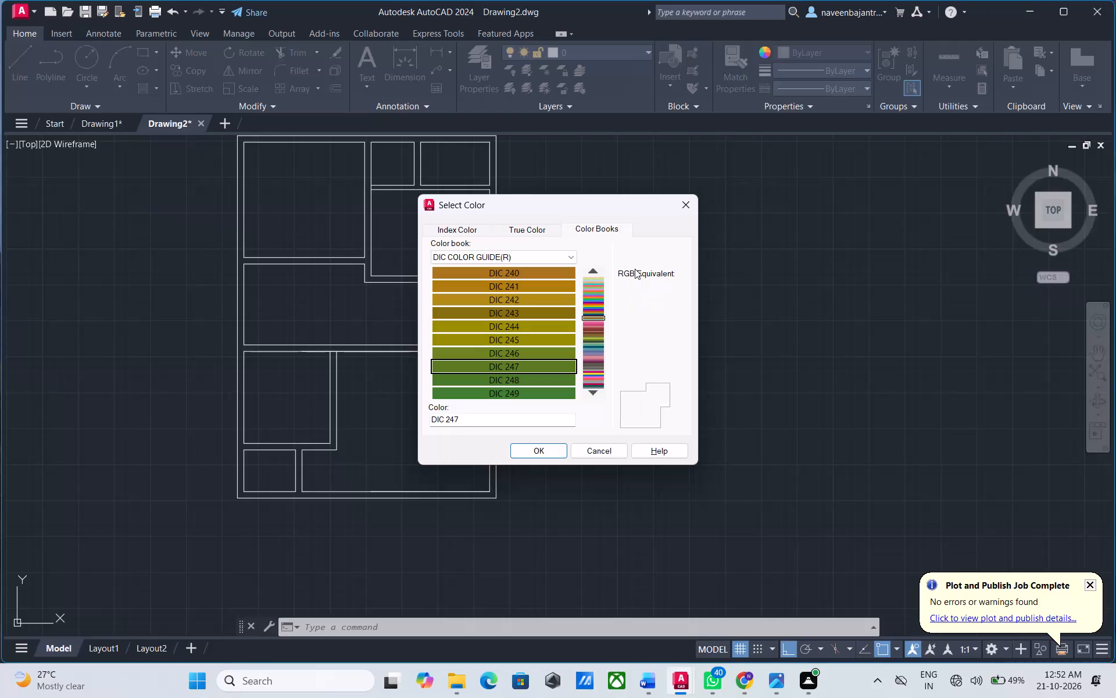
{"action": "key", "text": "Down"}
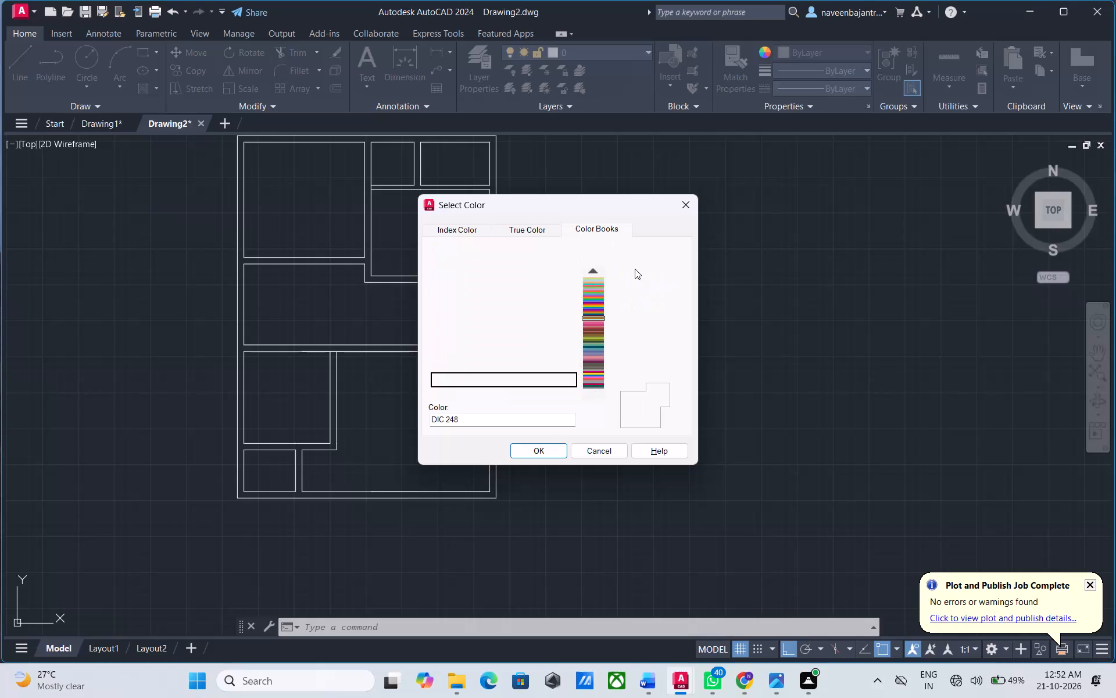
{"action": "key", "text": "Down"}
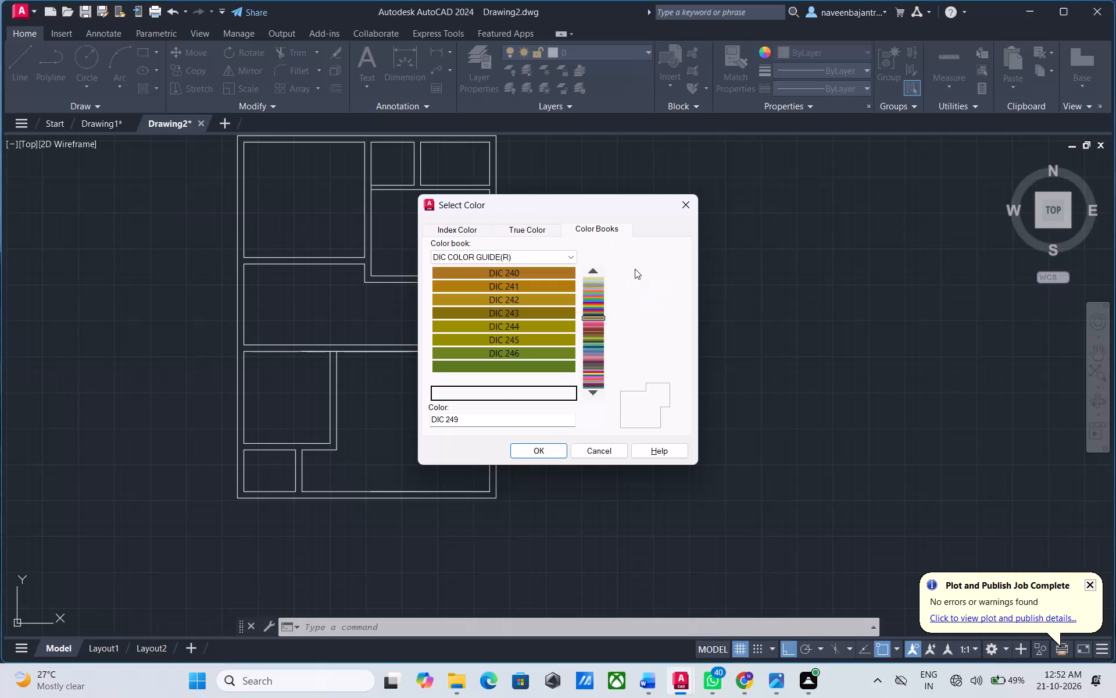
{"action": "key", "text": "Down"}
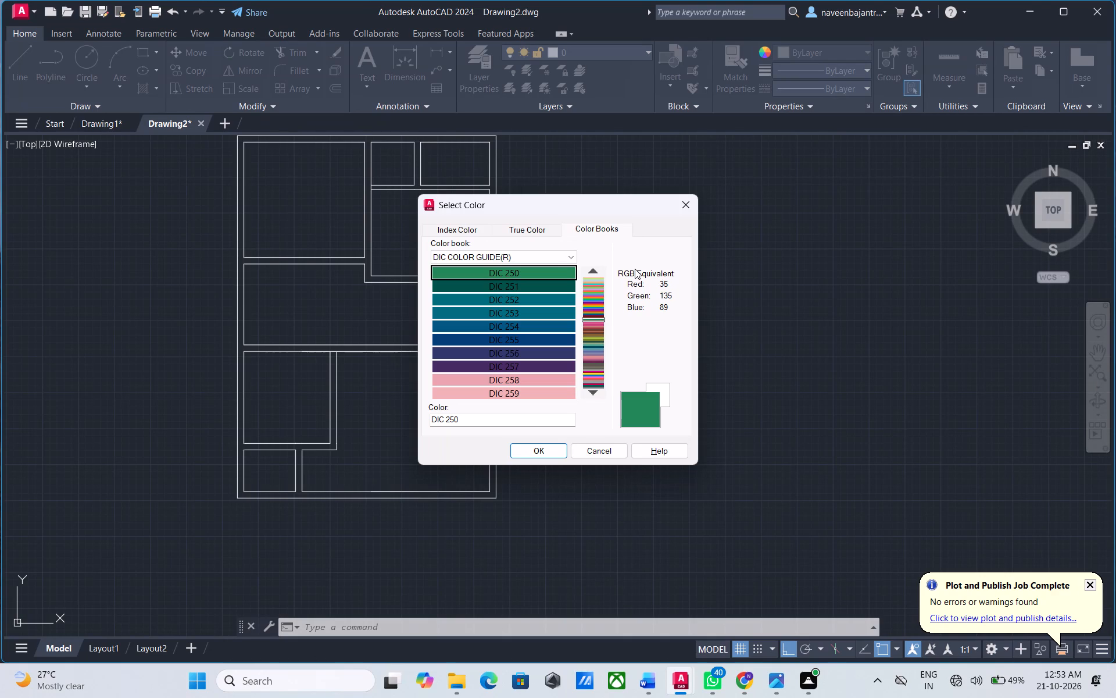
{"action": "key", "text": "Down"}
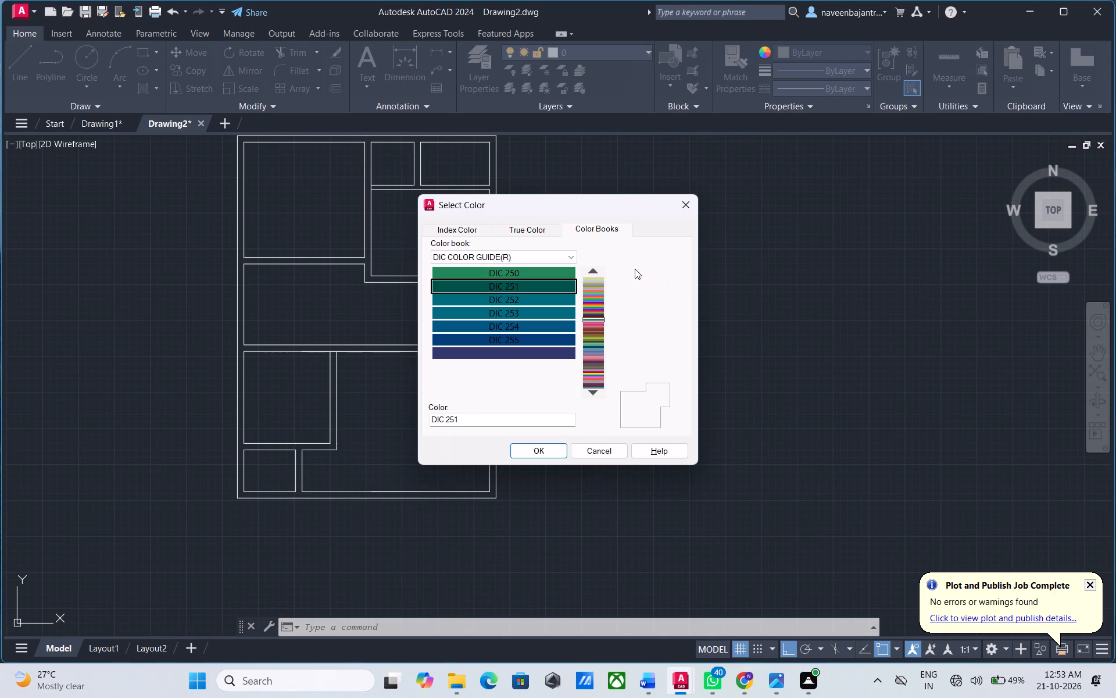
{"action": "key", "text": "Down"}
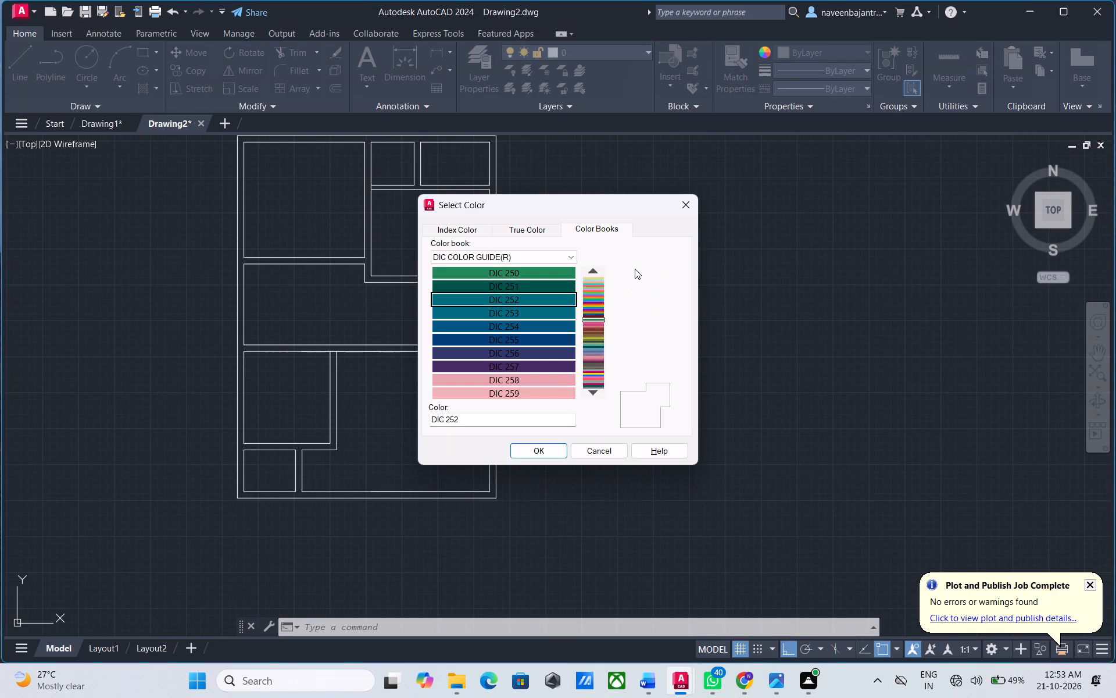
{"action": "key", "text": "Down"}
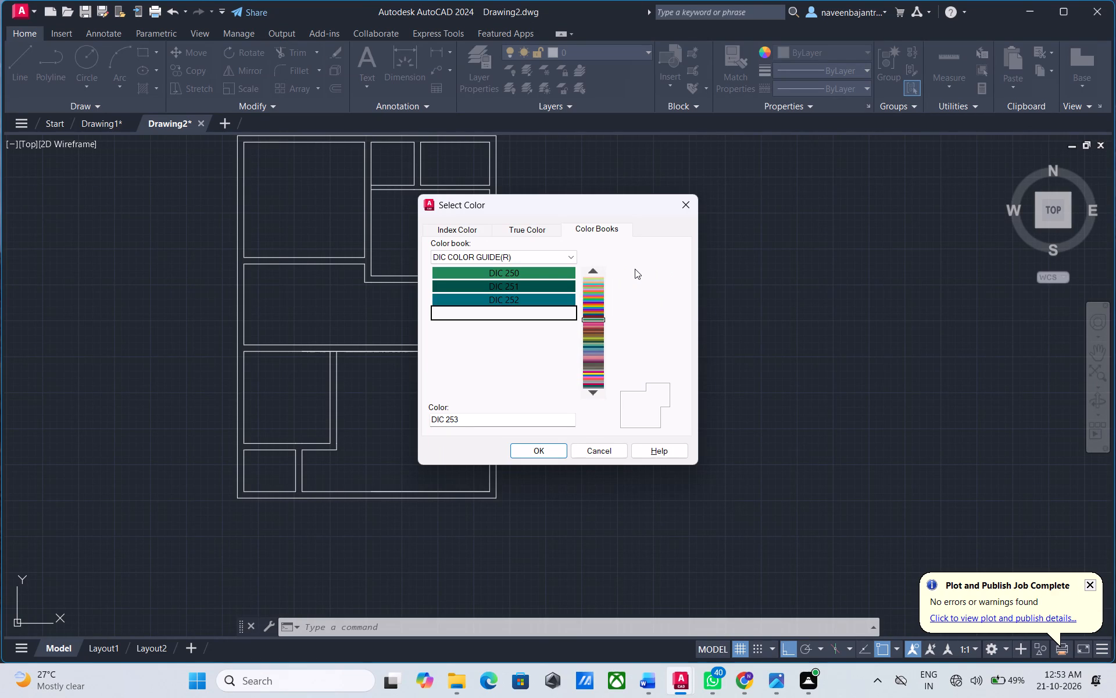
{"action": "key", "text": "Down"}
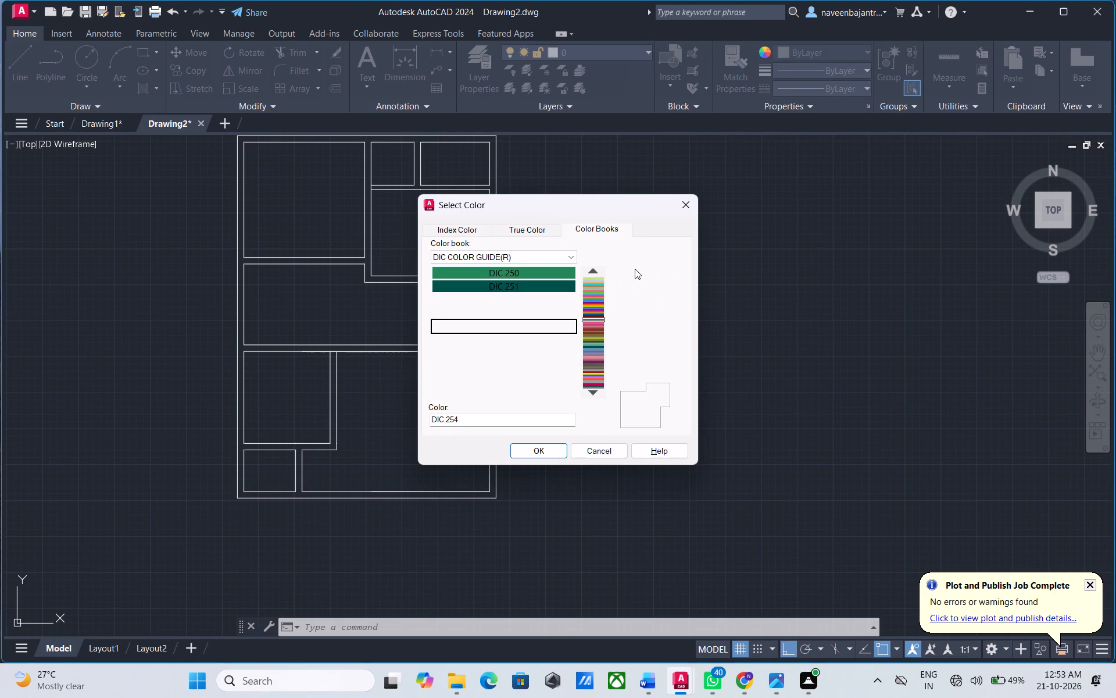
{"action": "key", "text": "Down"}
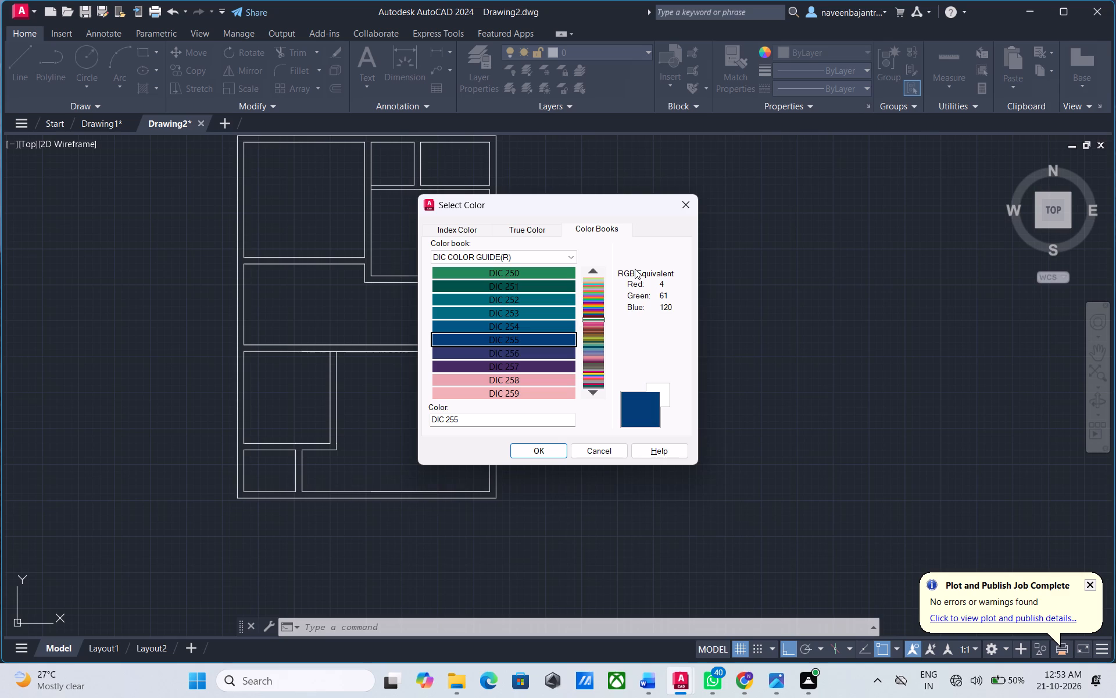
{"action": "key", "text": "Down"}
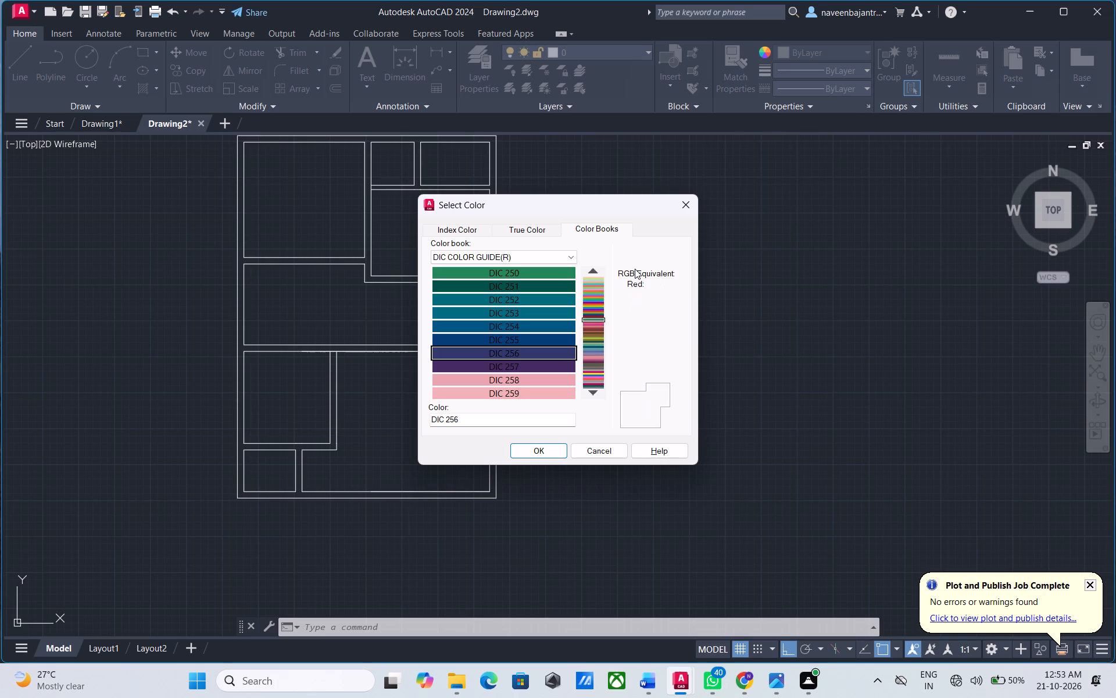
{"action": "key", "text": "Down"}
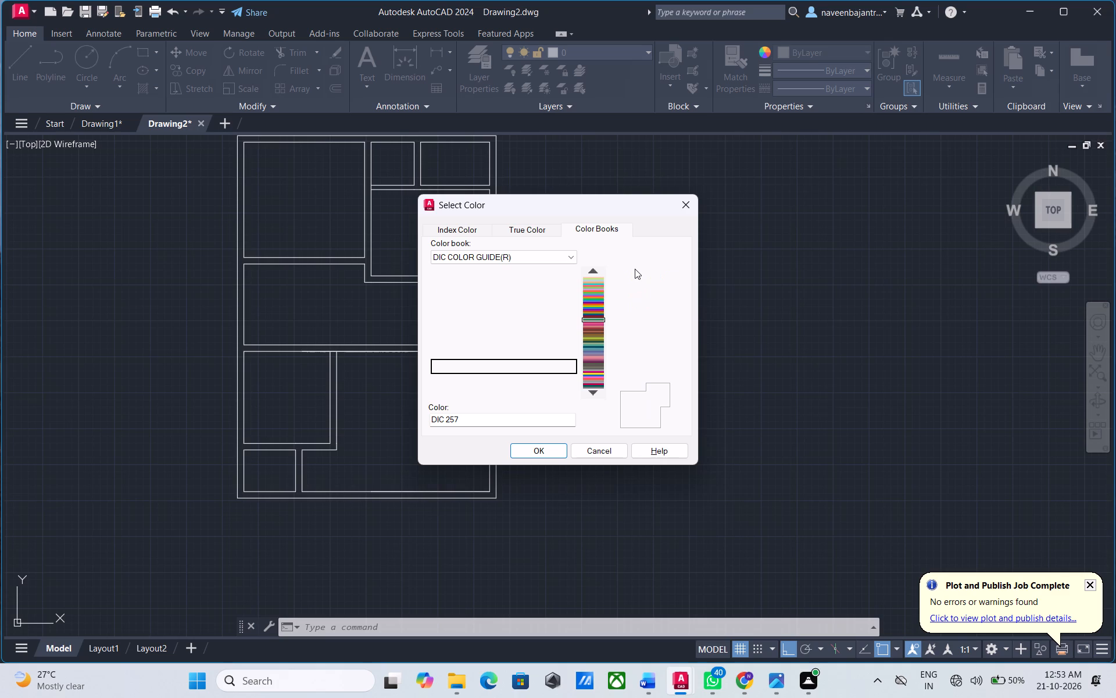
{"action": "key", "text": "Down"}
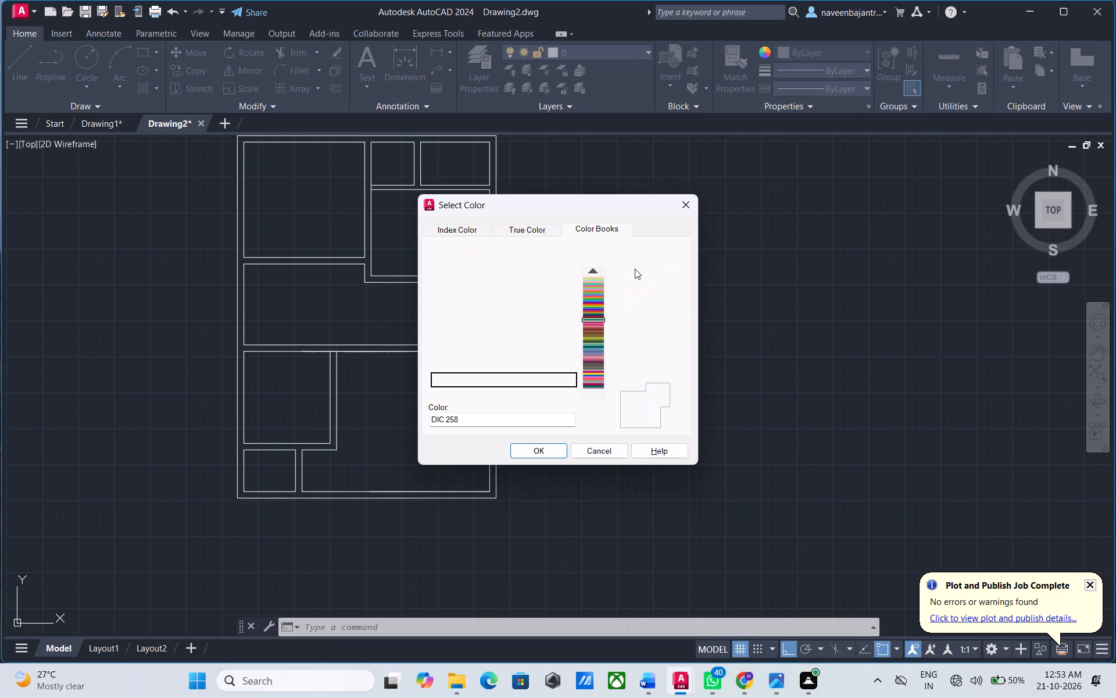
Preview the DIC COLOR GUIDE(R) swatches from DIC 259 to DIC 270 and leave the colour selection without applying one.
{"action": "key", "text": "Down"}
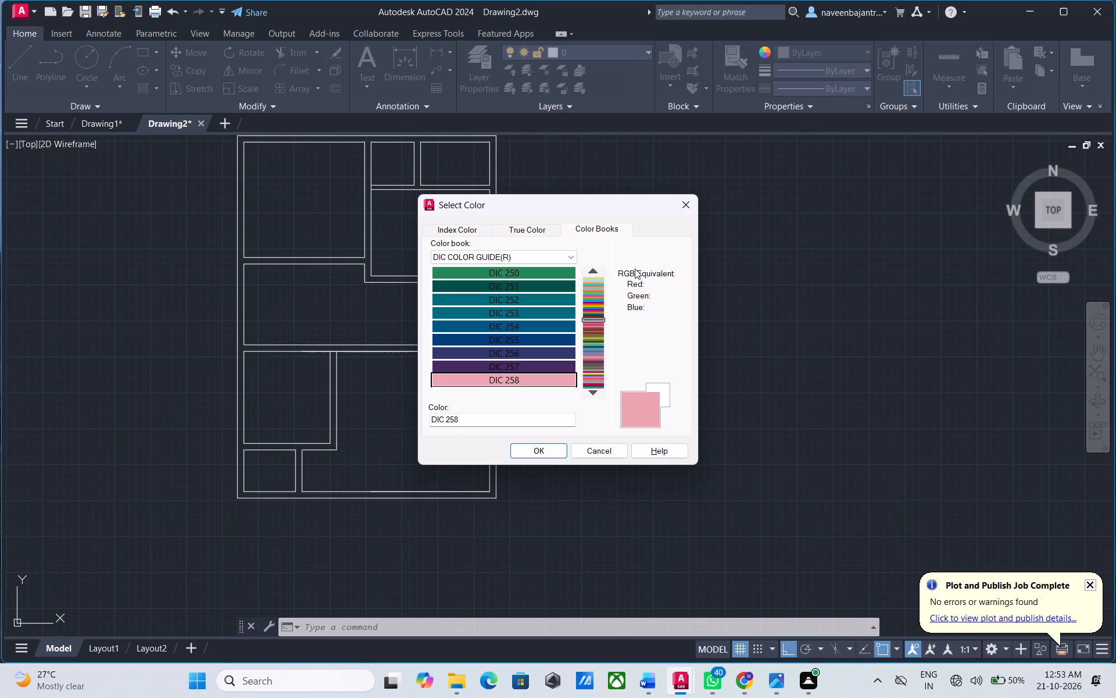
{"action": "key", "text": "Down"}
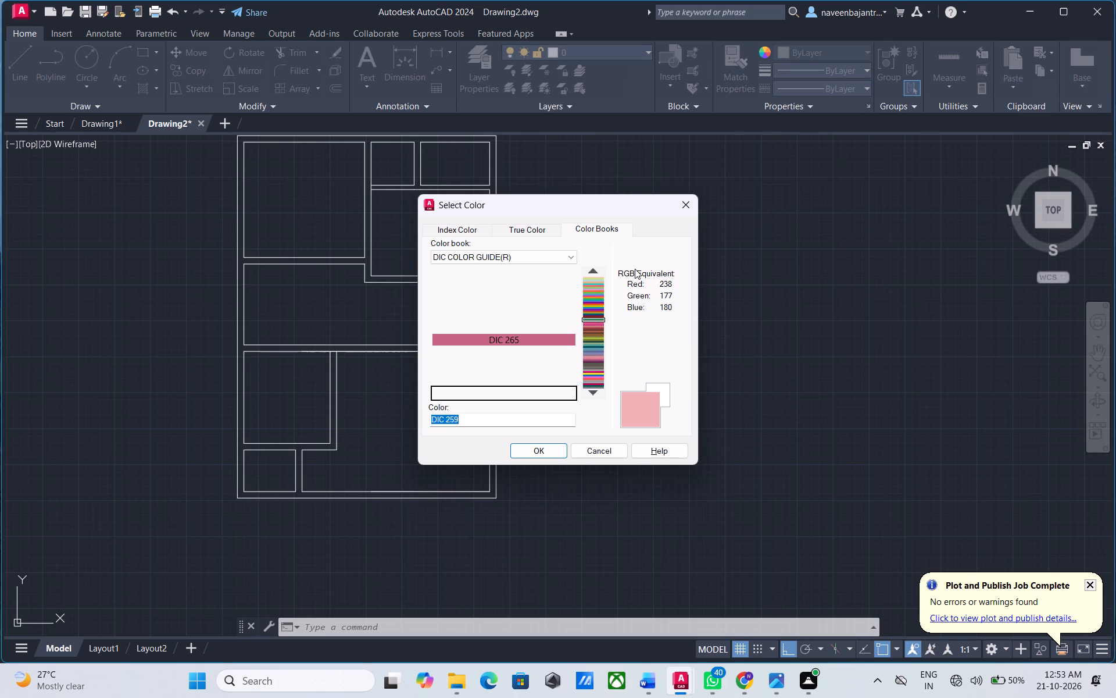
{"action": "key", "text": "Down"}
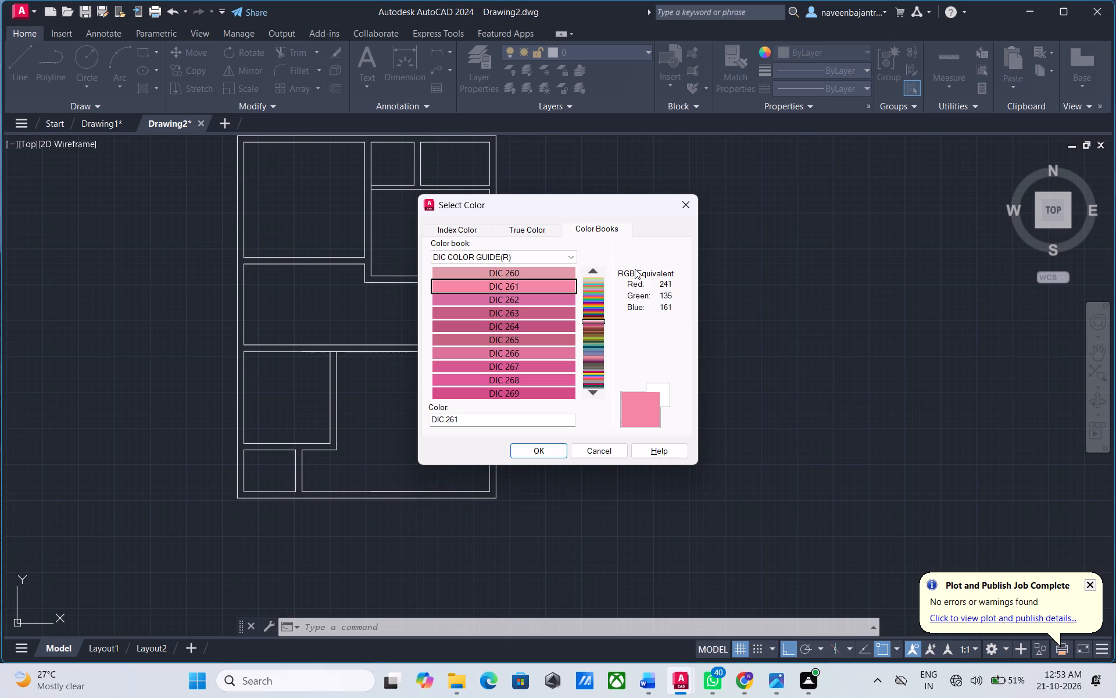
{"action": "key", "text": "Down"}
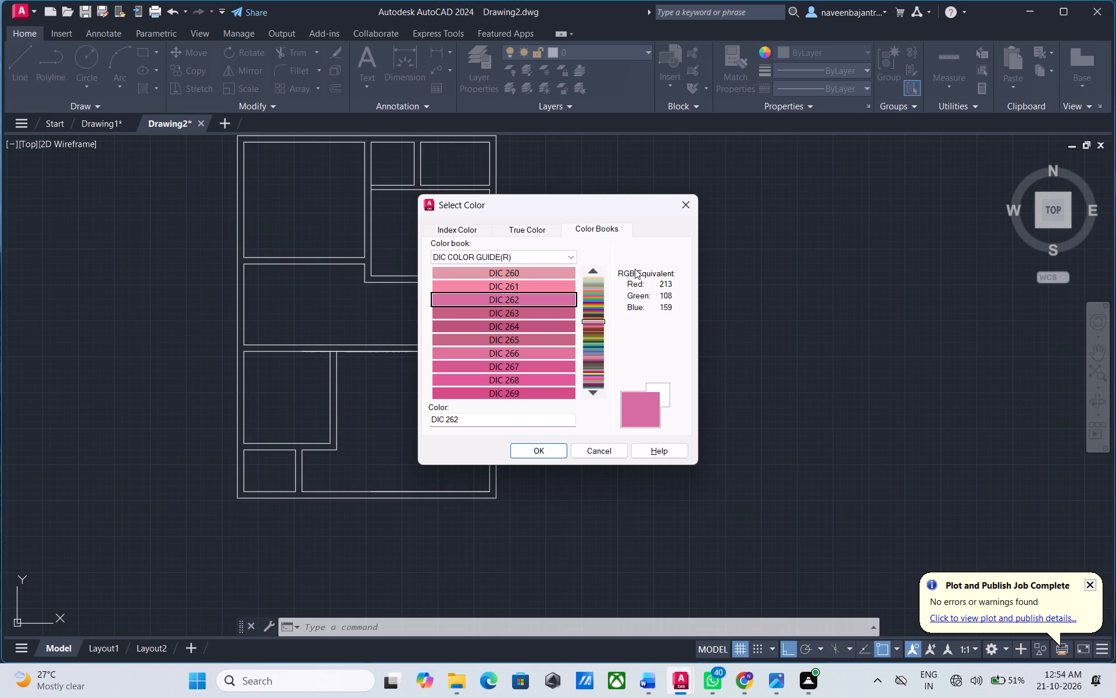
{"action": "key", "text": "Down"}
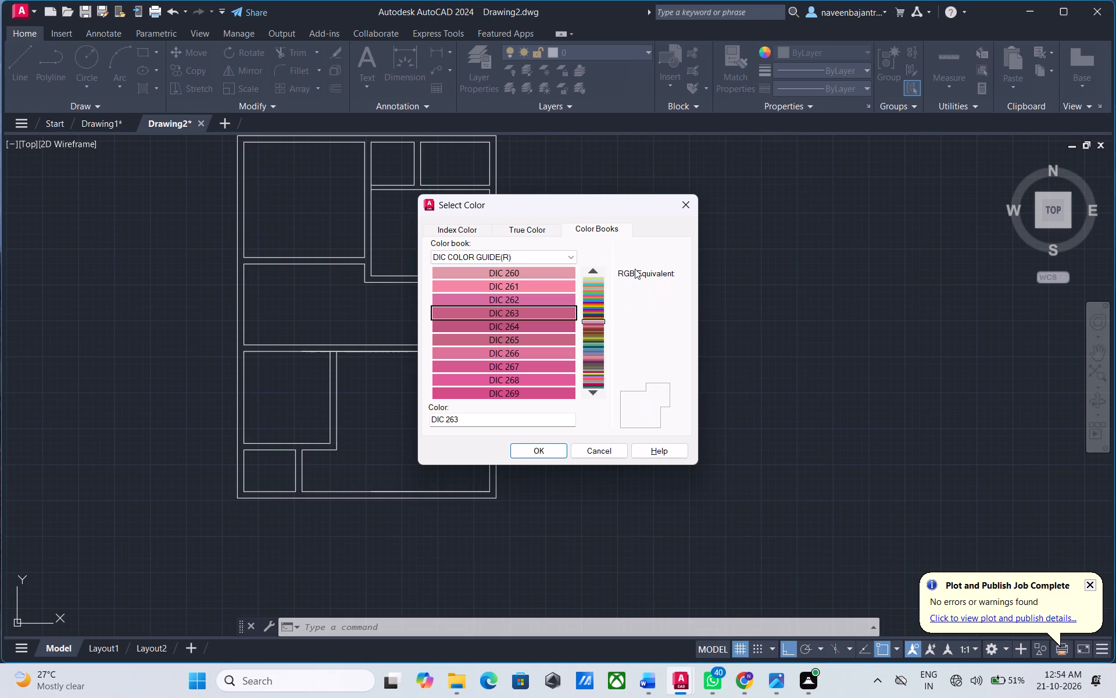
{"action": "key", "text": "Down"}
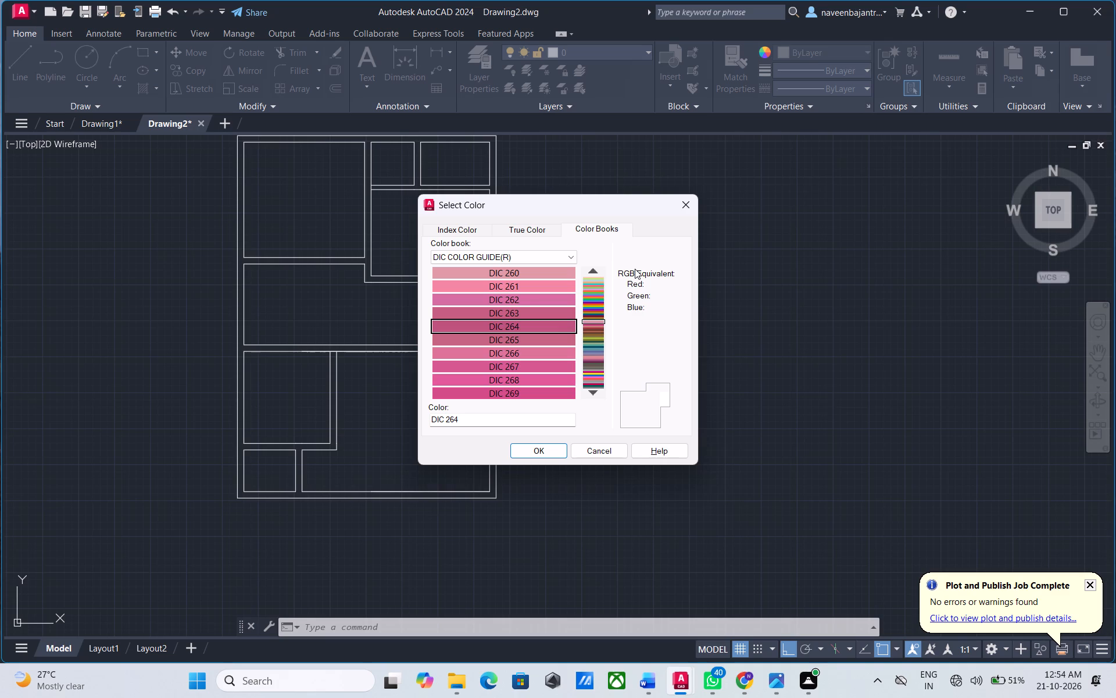
{"action": "key", "text": "Down"}
{"action": "key", "text": "Down"}
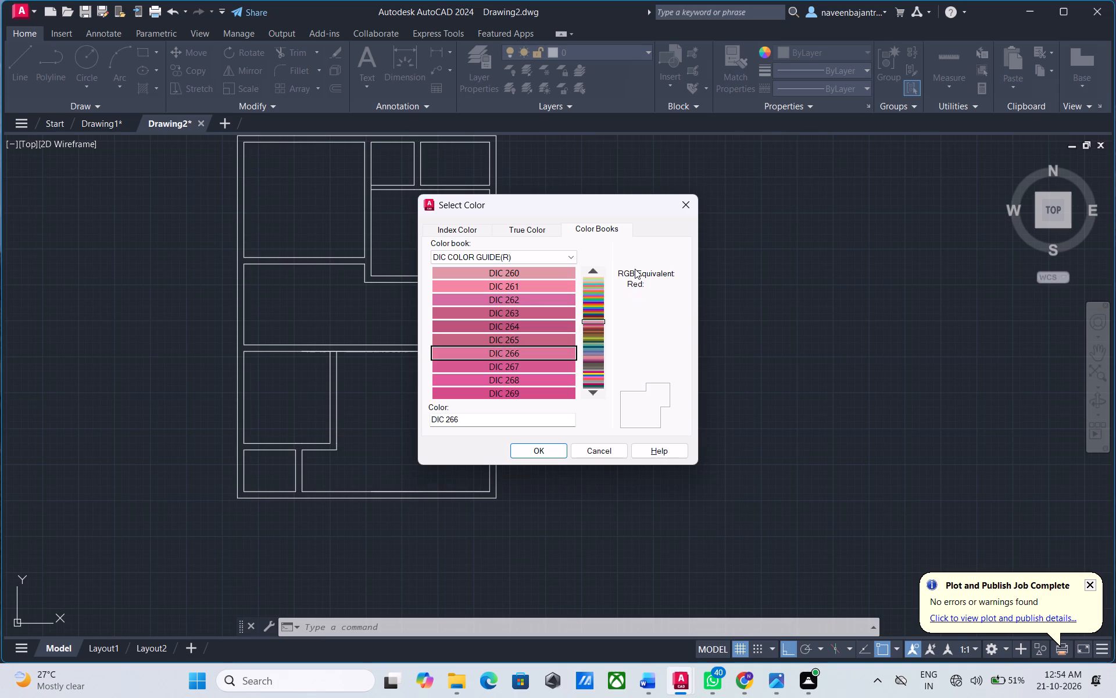
{"action": "key", "text": "Down"}
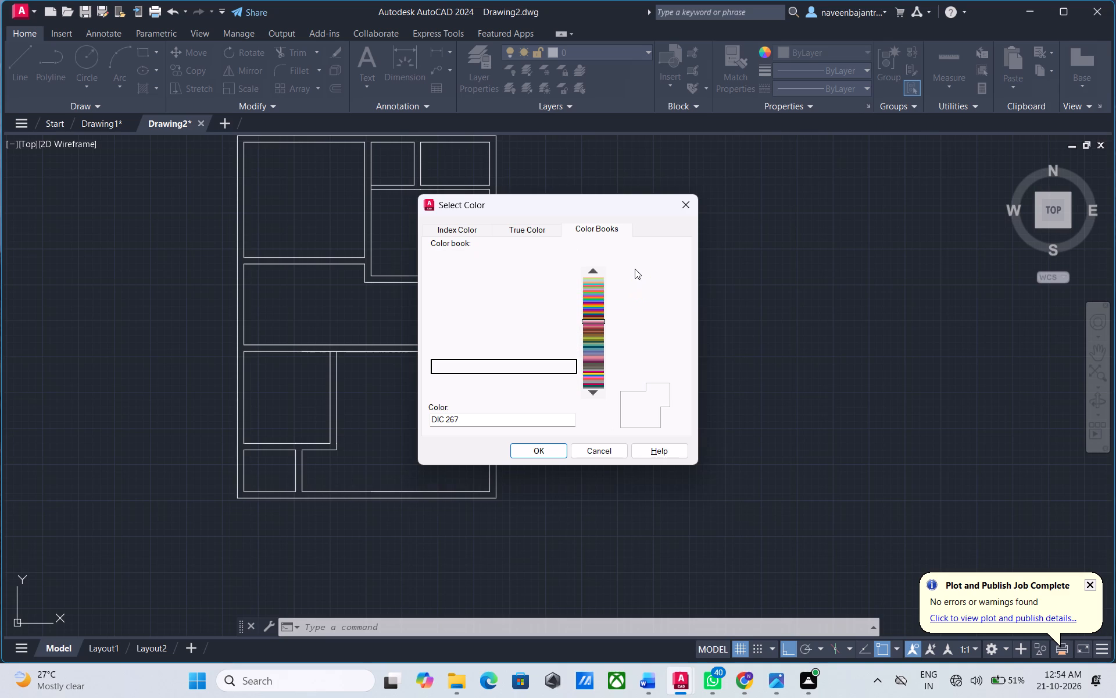
{"action": "key", "text": "Down"}
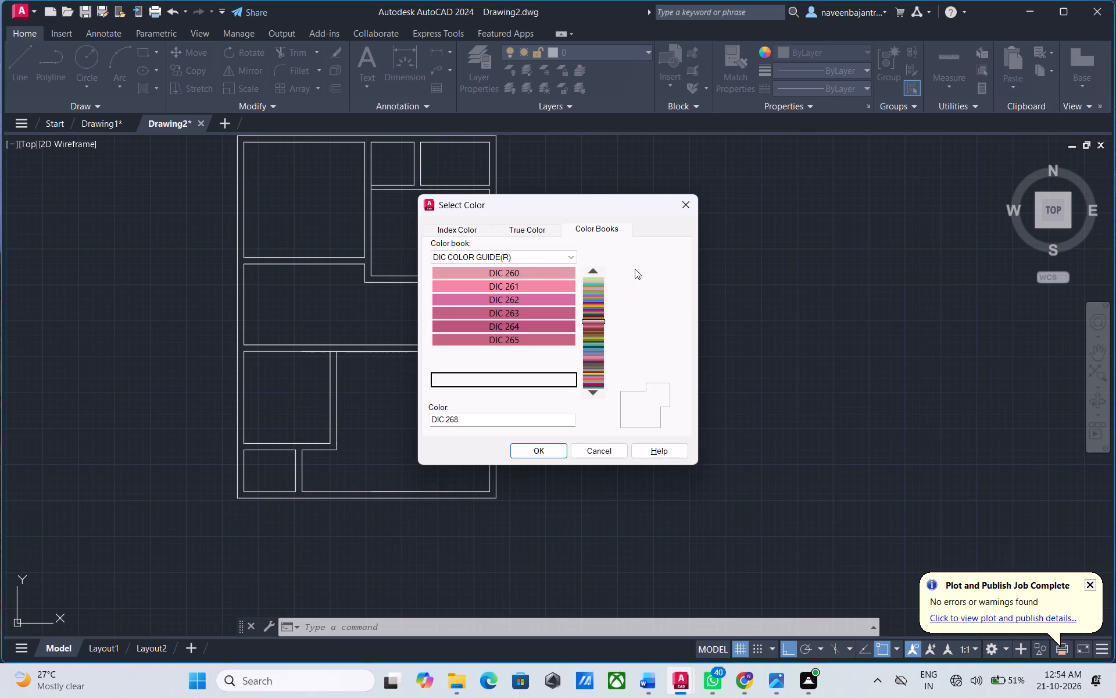
{"action": "key", "text": "Down"}
{"action": "key", "text": "Down"}
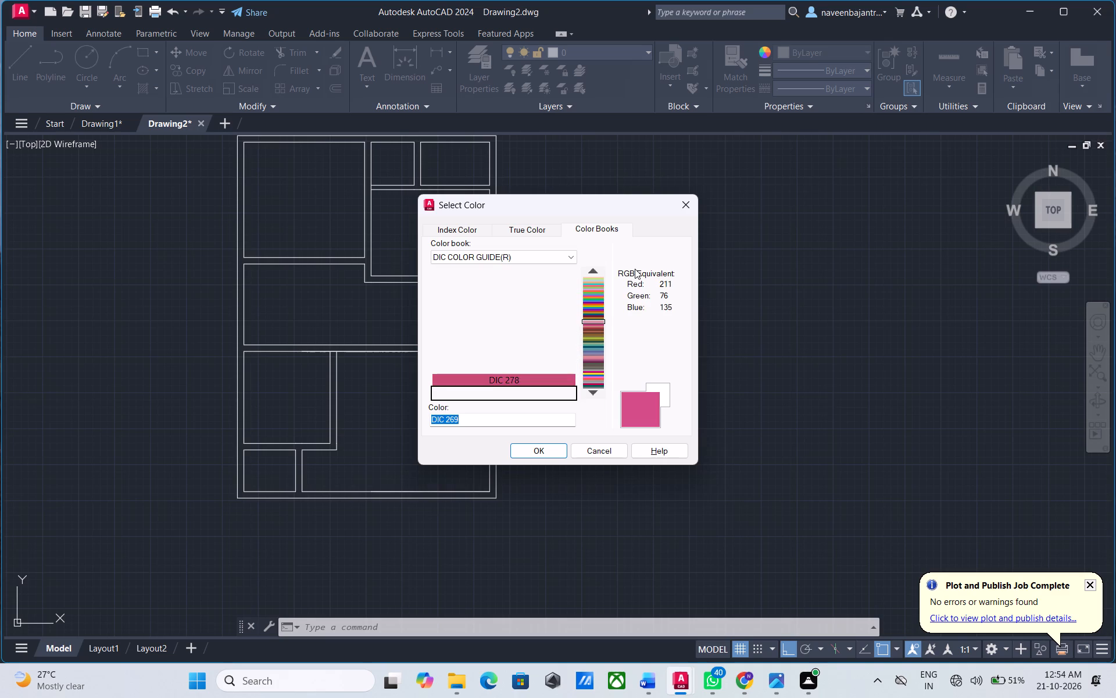
{"action": "left_click", "coordinate": [590, 450]}
Trim the short vertical wall-line piece at the end of the 6" partition below the two small upper rooms.
{"action": "scroll", "coordinate": [395, 170], "scroll_direction": "up", "scroll_amount": 1}
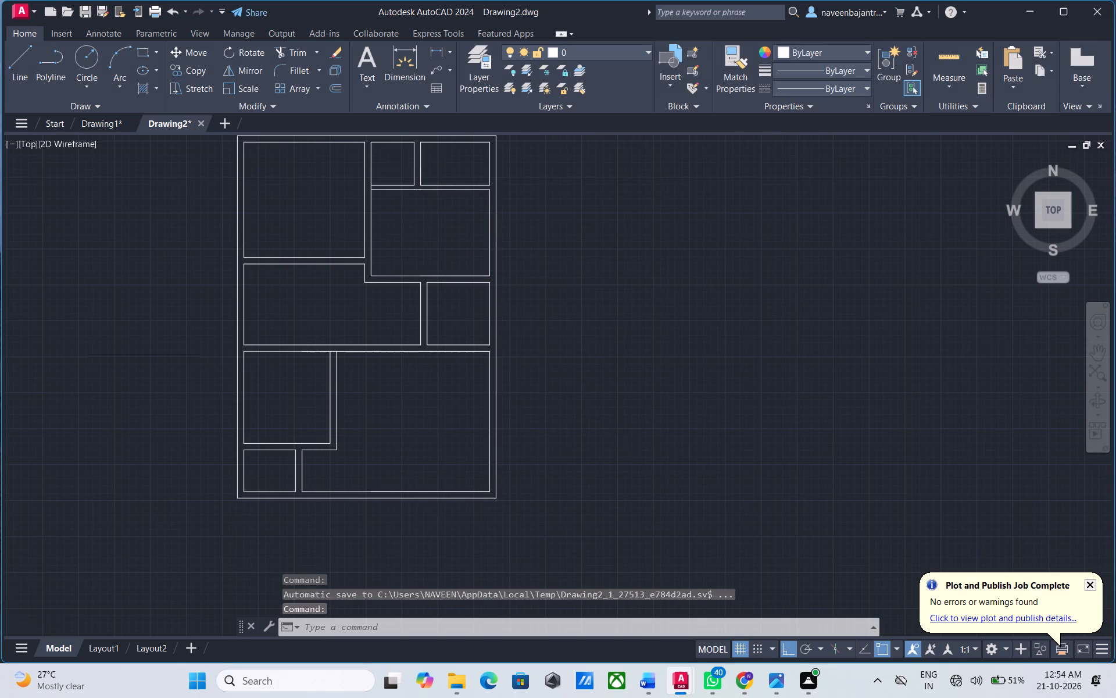
{"action": "scroll", "coordinate": [395, 170], "scroll_direction": "up", "scroll_amount": 2}
{"action": "key", "text": "Escape"}
{"action": "type", "text": "TR"}
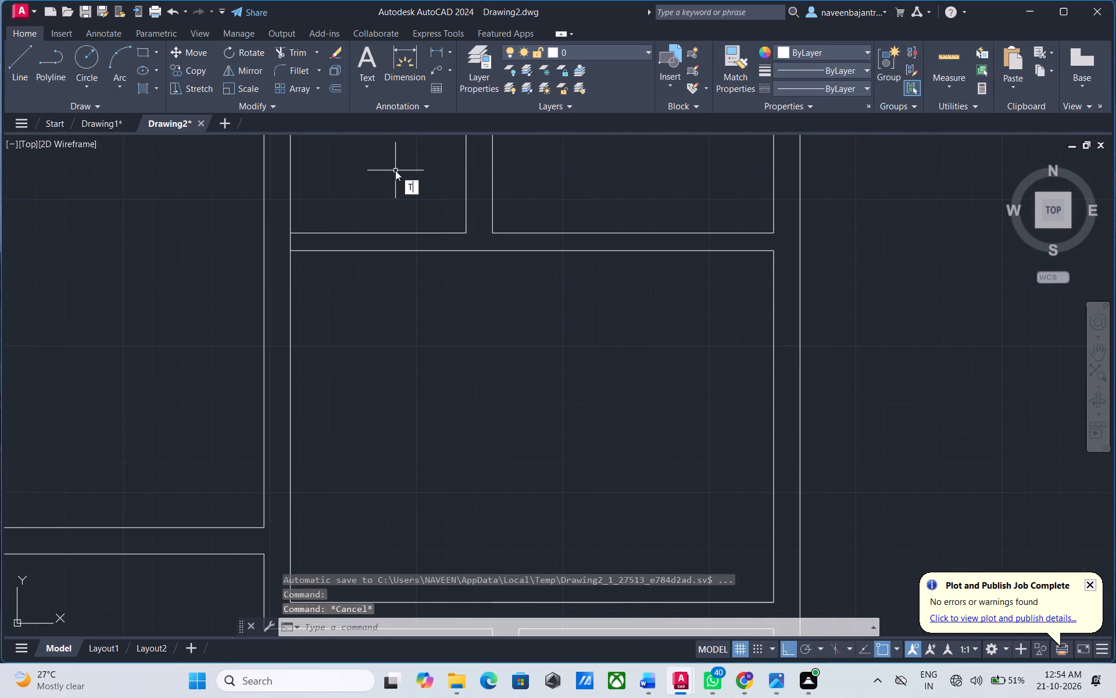
{"action": "key", "text": "space"}
{"action": "left_click", "coordinate": [291, 247]}
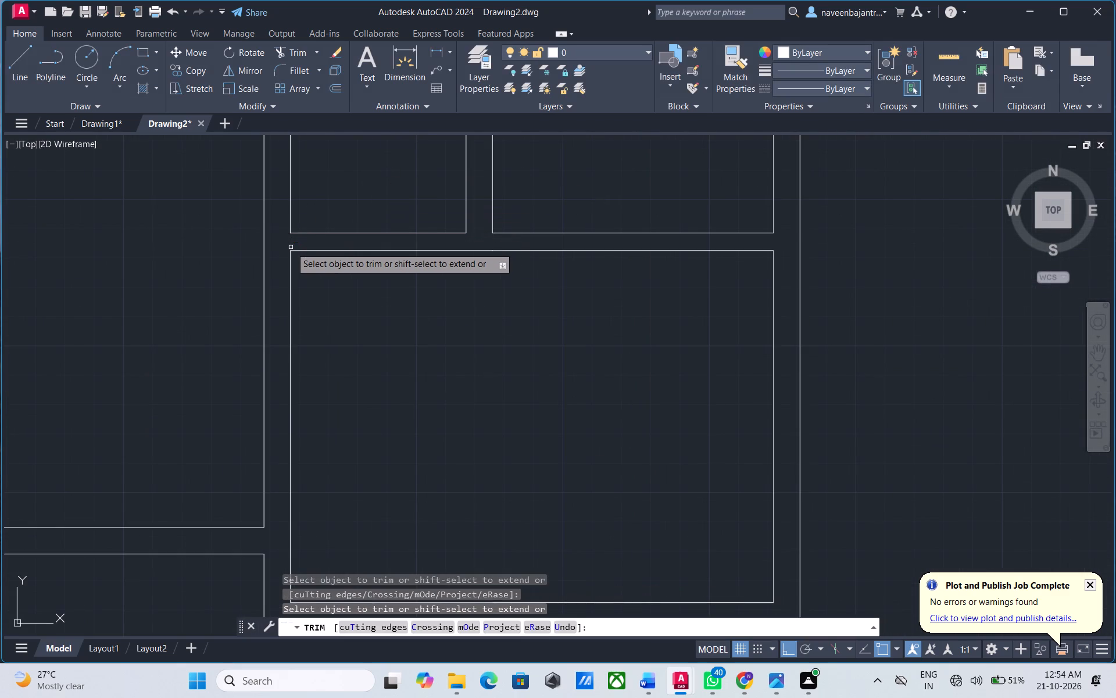
{"action": "scroll", "coordinate": [291, 247], "scroll_direction": "down", "scroll_amount": 3}
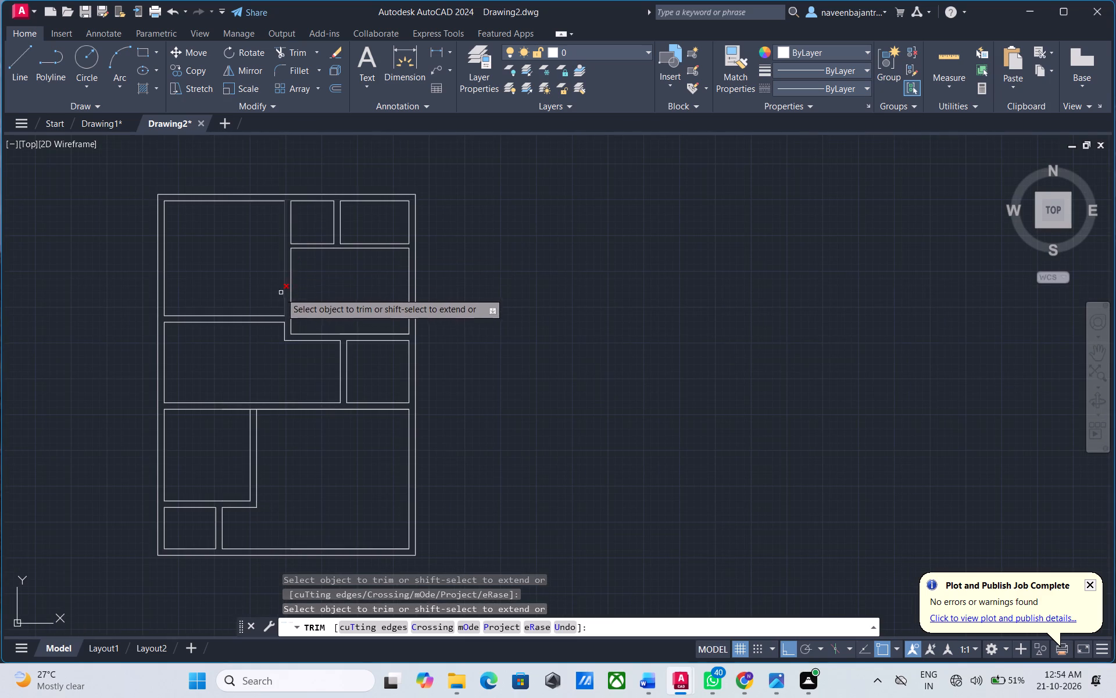
{"action": "key", "text": "Escape"}
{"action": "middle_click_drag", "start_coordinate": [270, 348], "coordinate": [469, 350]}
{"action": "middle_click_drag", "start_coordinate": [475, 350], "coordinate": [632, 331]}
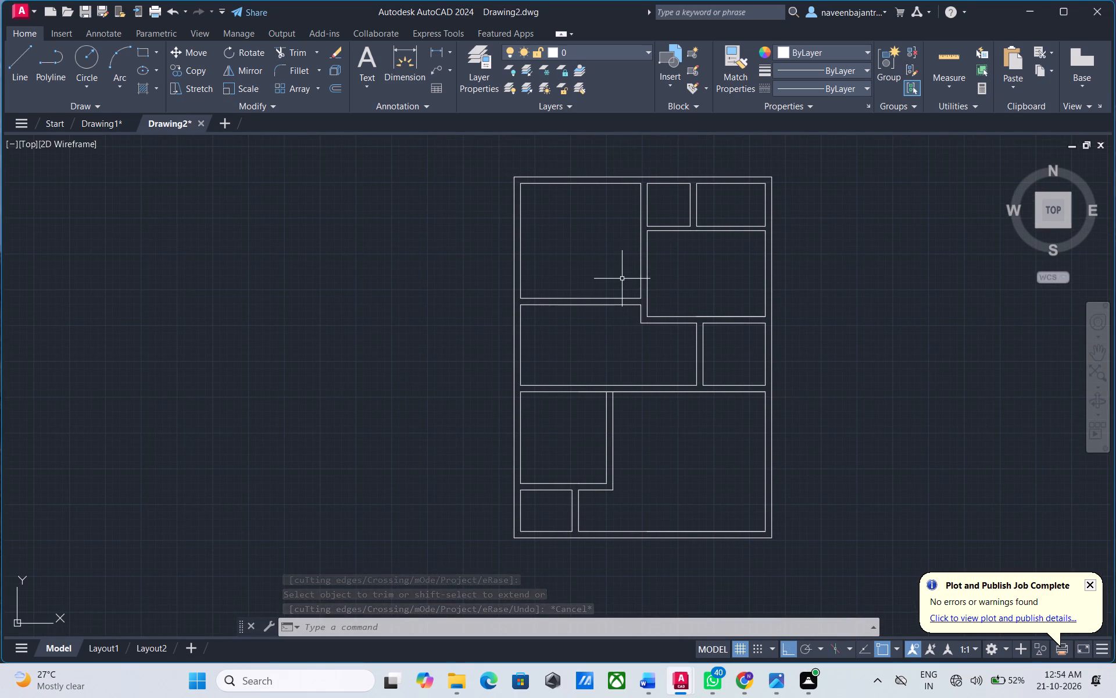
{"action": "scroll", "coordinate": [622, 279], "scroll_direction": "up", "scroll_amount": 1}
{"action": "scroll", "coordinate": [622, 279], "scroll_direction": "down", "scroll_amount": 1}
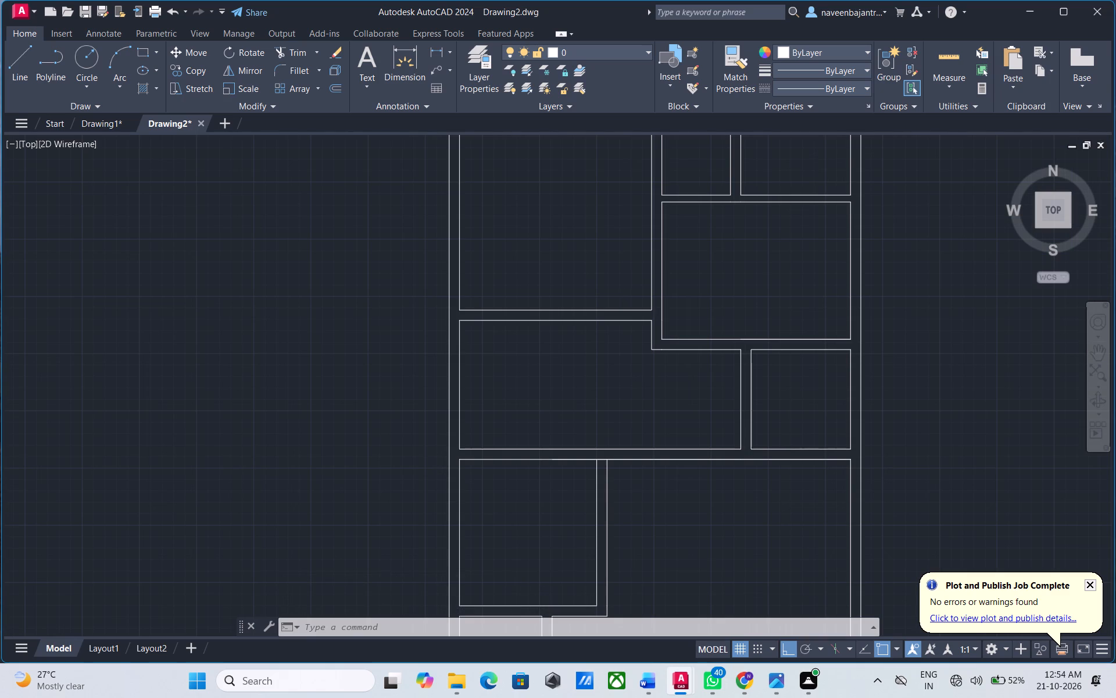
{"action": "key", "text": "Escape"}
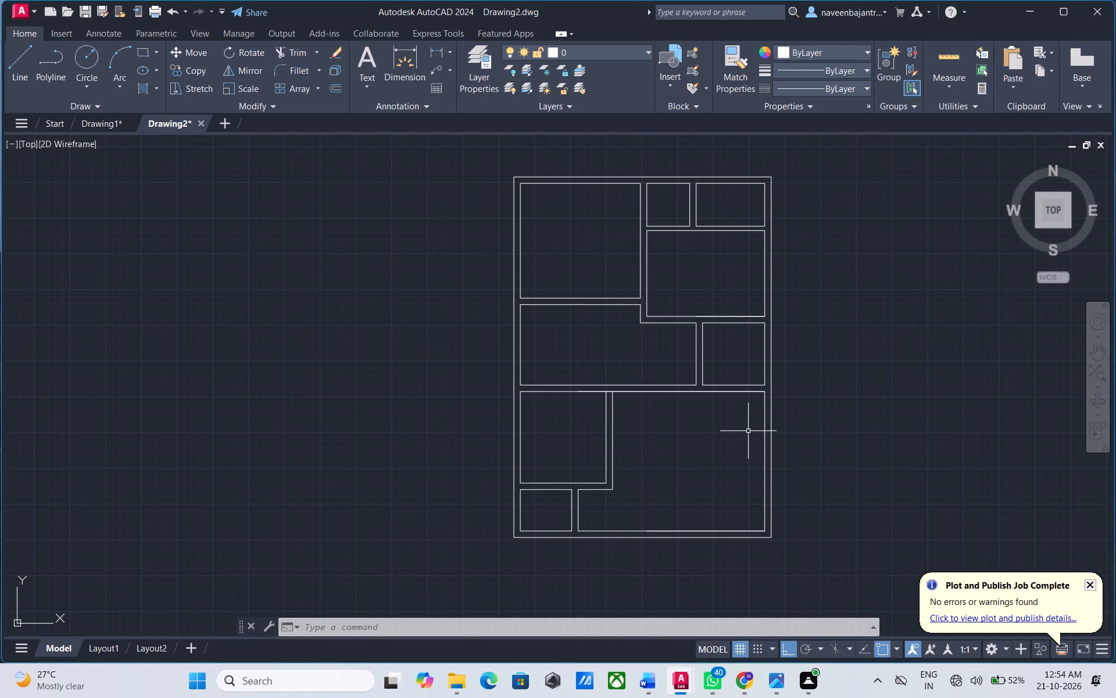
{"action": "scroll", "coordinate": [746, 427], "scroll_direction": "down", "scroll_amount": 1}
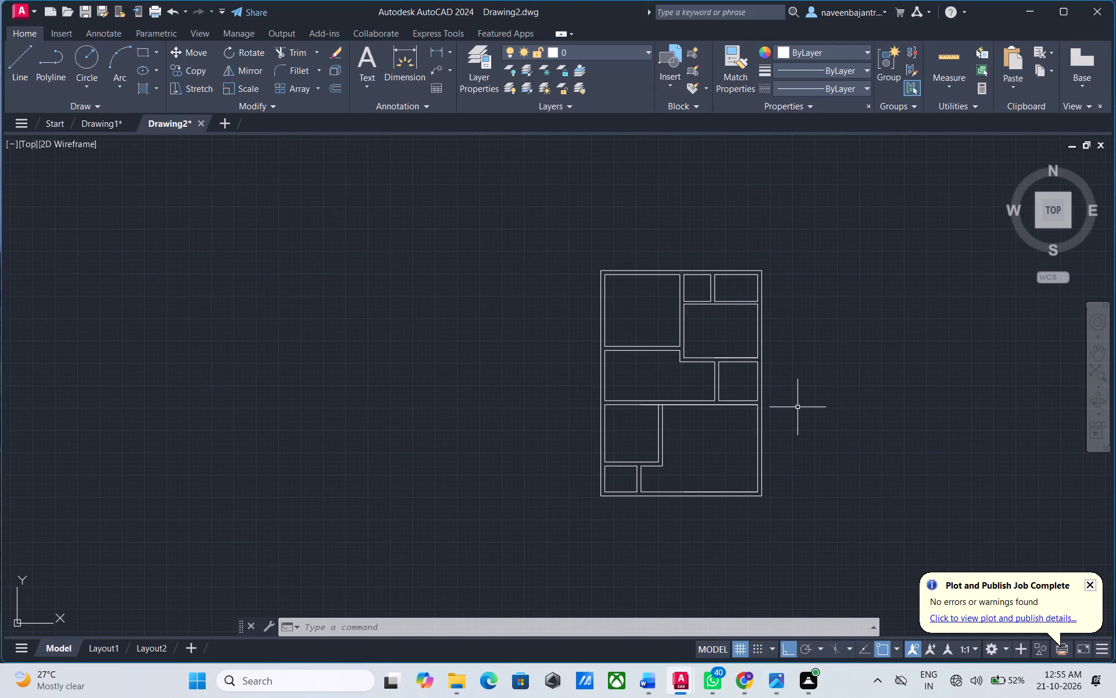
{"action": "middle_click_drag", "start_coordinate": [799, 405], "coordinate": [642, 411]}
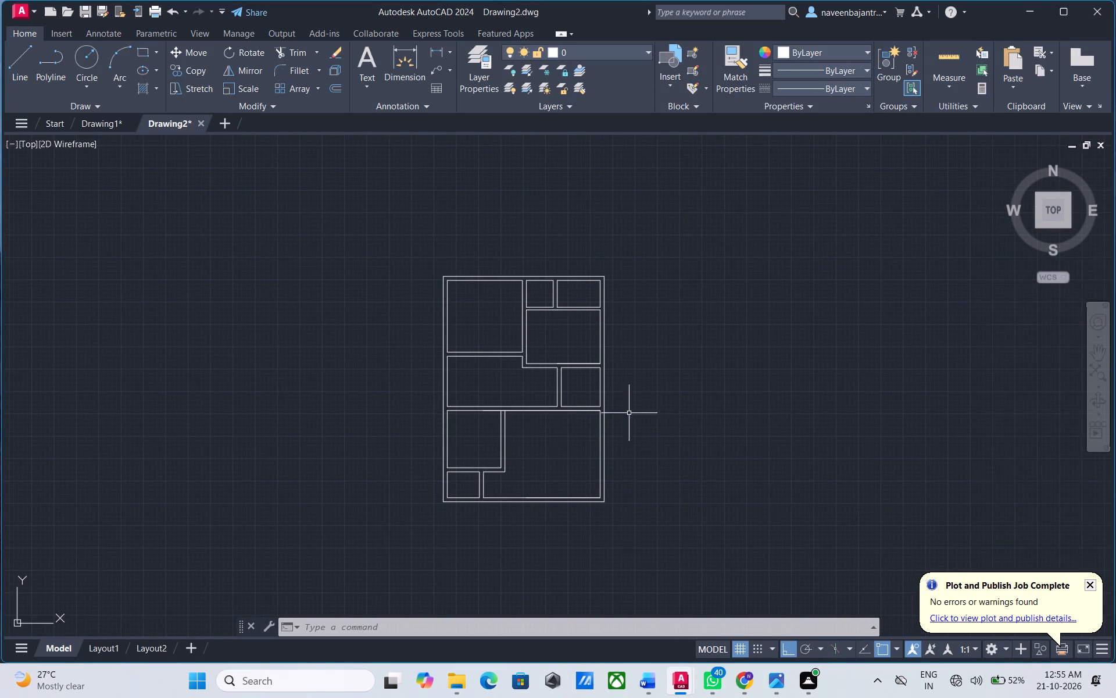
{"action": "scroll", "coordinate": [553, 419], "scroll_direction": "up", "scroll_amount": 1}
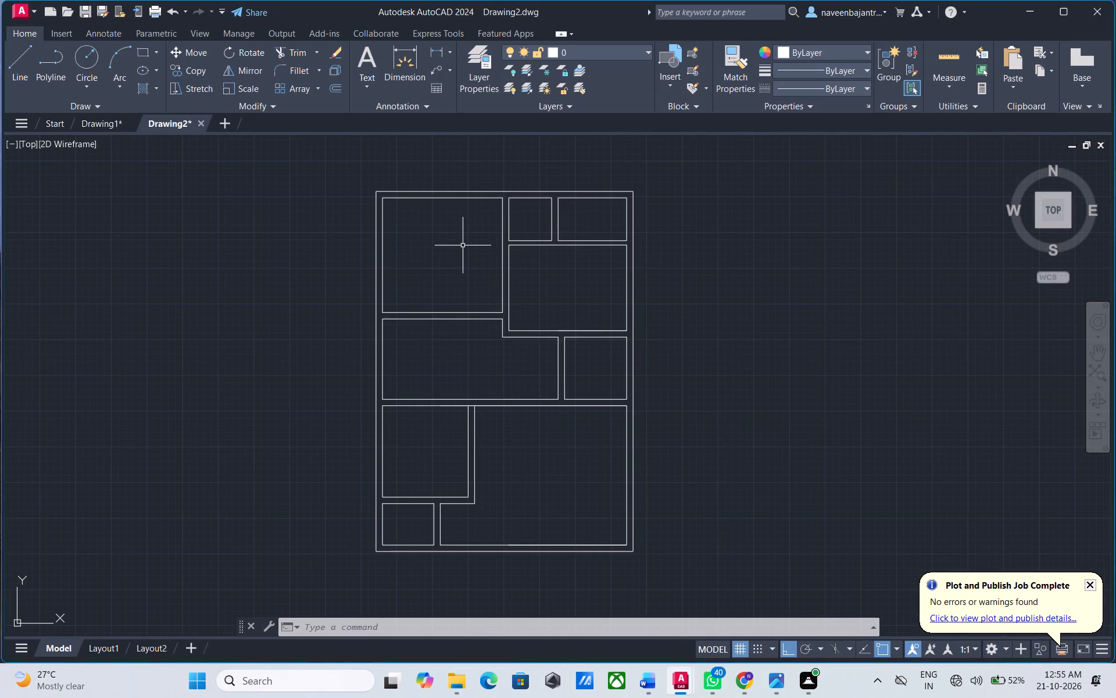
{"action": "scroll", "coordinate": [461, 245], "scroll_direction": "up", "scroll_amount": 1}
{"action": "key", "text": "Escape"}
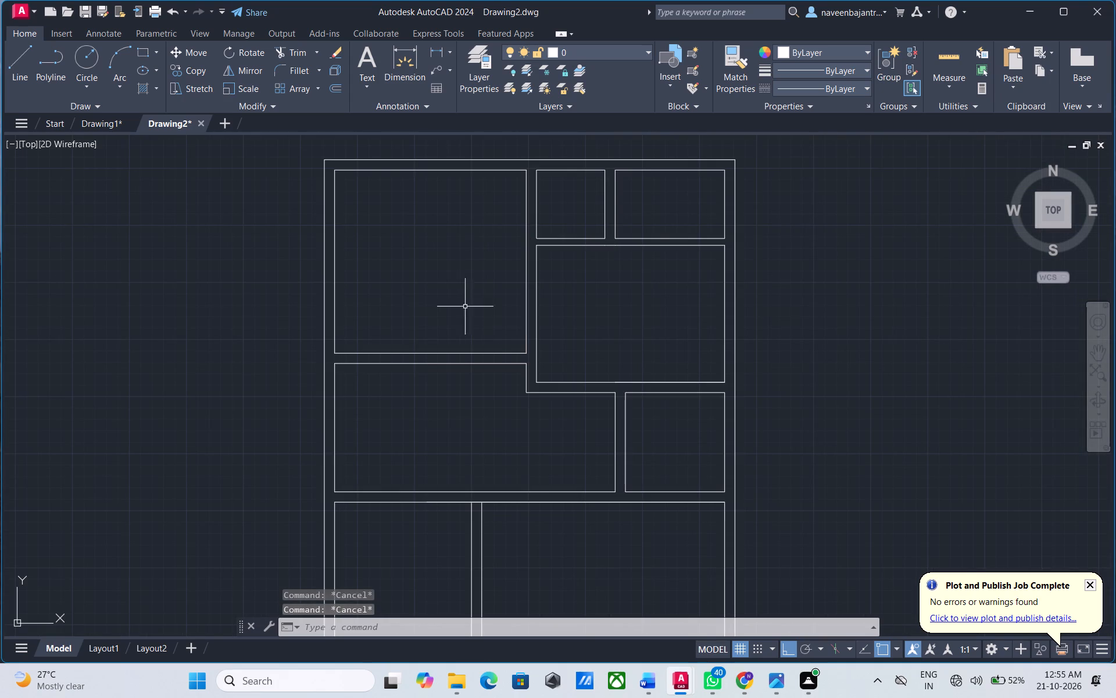
Draw a vertical door jamb across the wall below the large upper-left room, near its right corner, and trim it to the wall thickness.
{"action": "scroll", "coordinate": [502, 335], "scroll_direction": "up", "scroll_amount": 1}
{"action": "type", "text": "L"}
{"action": "key", "text": "space"}
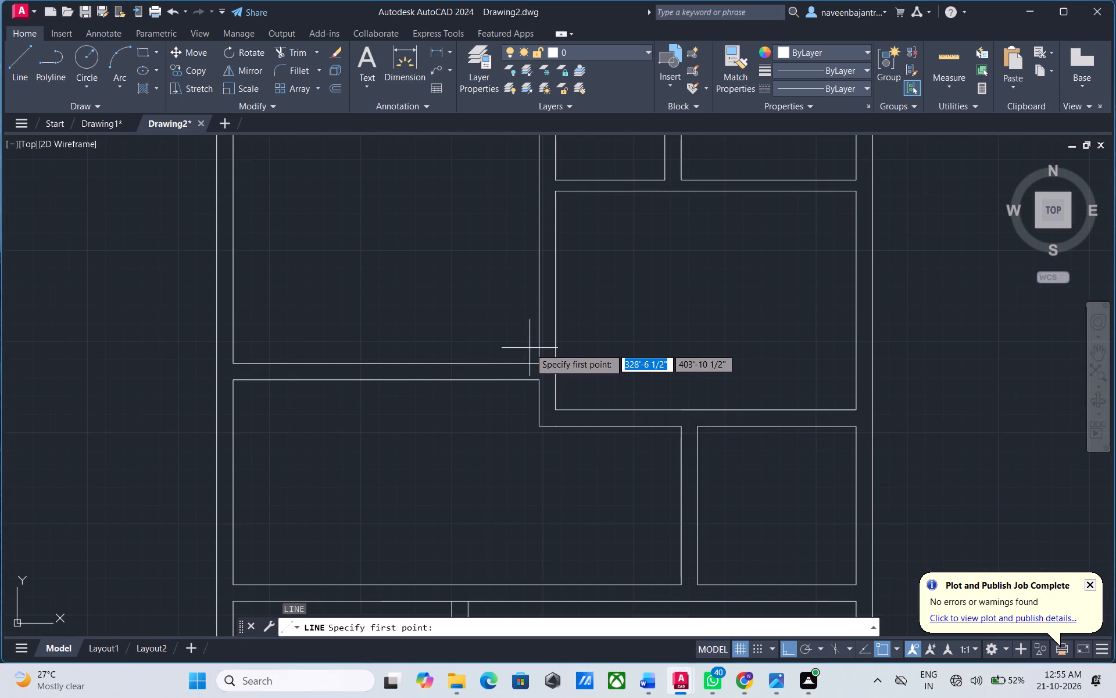
{"action": "left_click", "coordinate": [530, 348]}
{"action": "left_click", "coordinate": [522, 399]}
{"action": "key", "text": "Escape"}
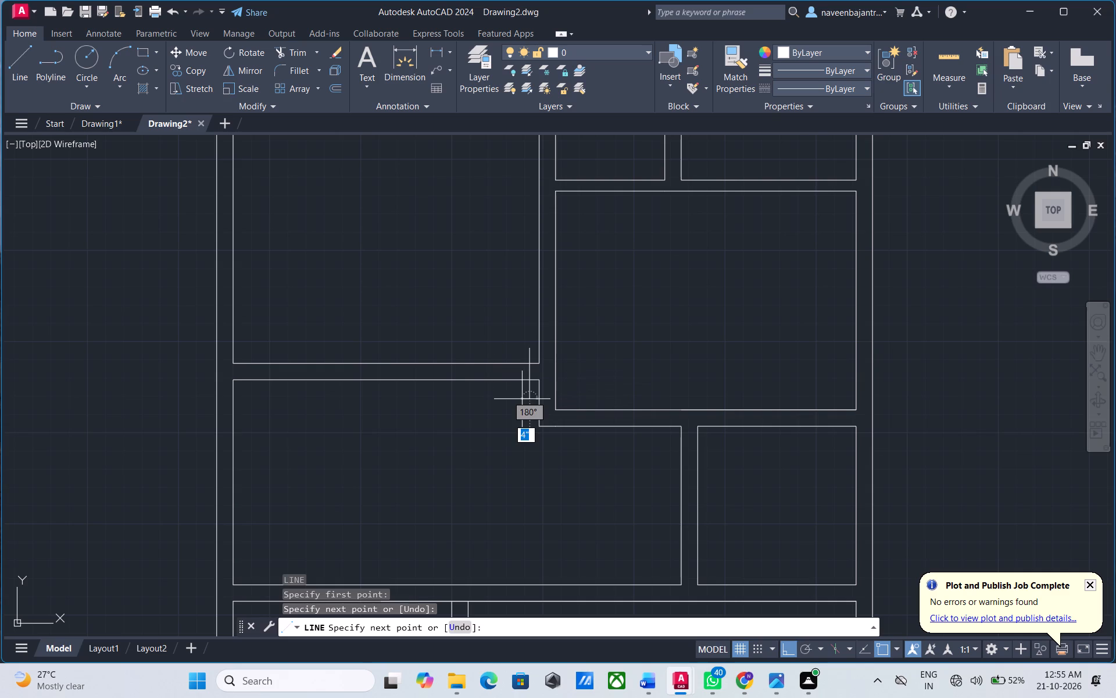
{"action": "type", "text": "TR"}
{"action": "key", "text": "space"}
{"action": "left_click", "coordinate": [530, 399]}
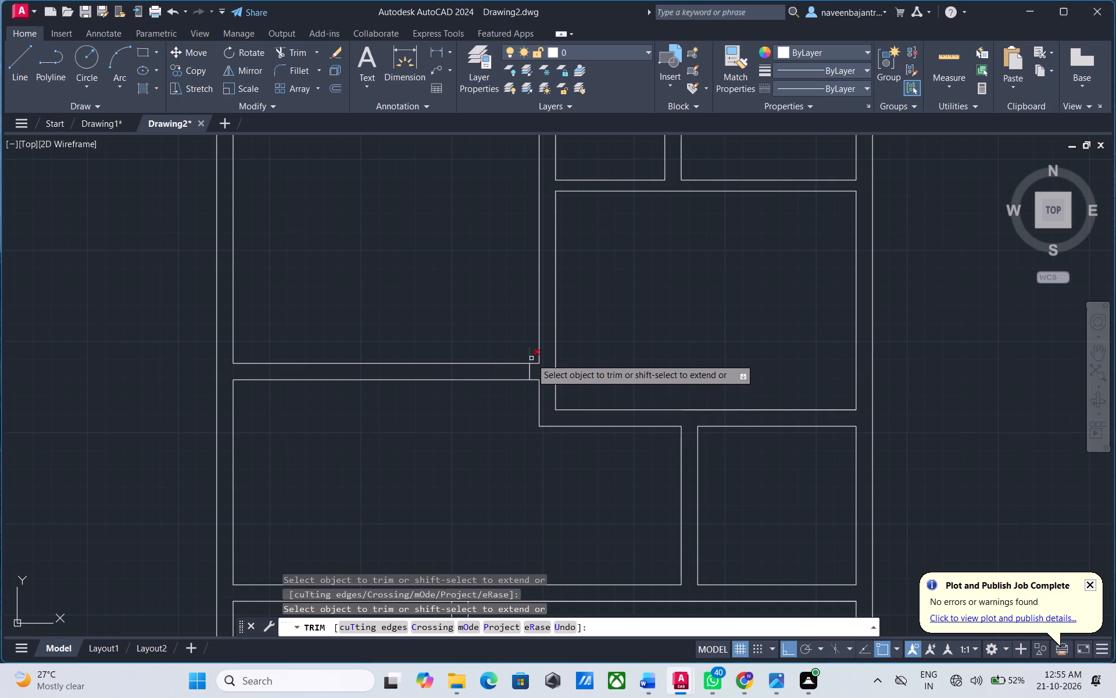
{"action": "left_click", "coordinate": [531, 357]}
{"action": "key", "text": "Escape"}
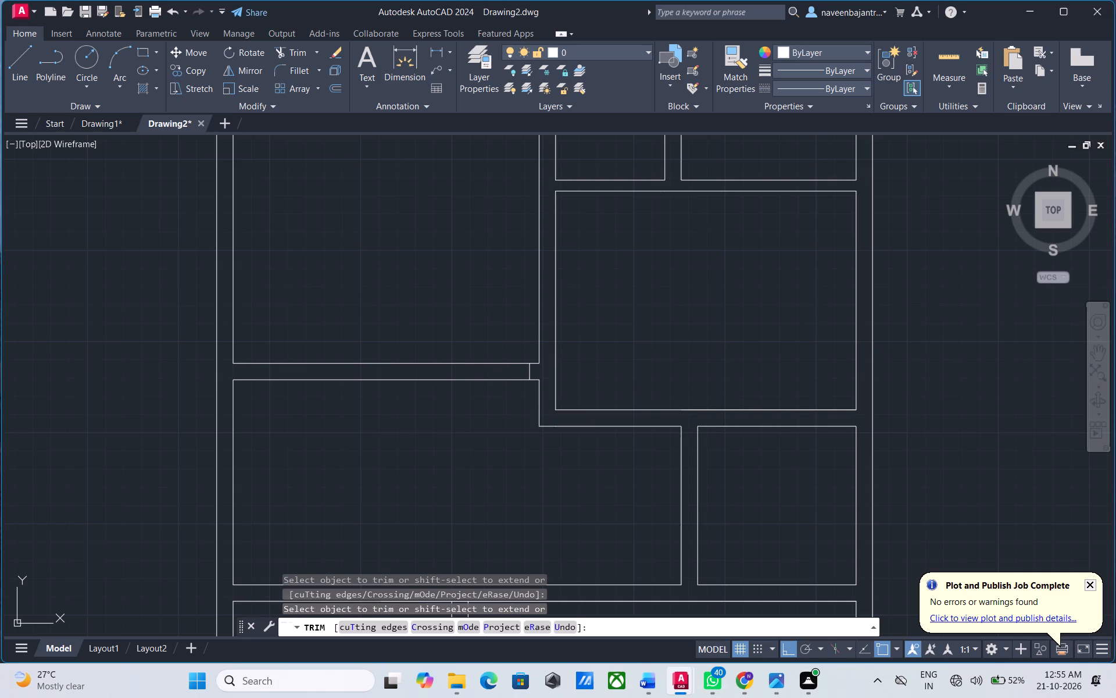
Draw a 3' door-leaf line vertically up from the jamb's top end and offset it 1" to the left.
{"action": "type", "text": "L"}
{"action": "key", "text": "space"}
{"action": "left_click", "coordinate": [528, 362]}
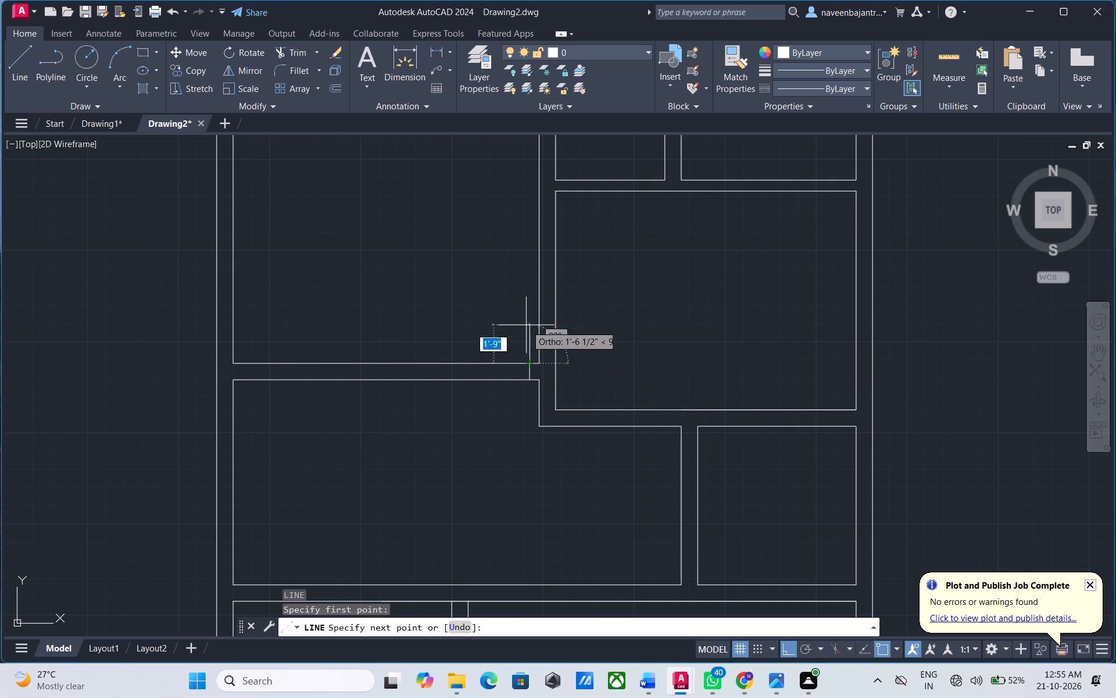
{"action": "type", "text": "3'"}
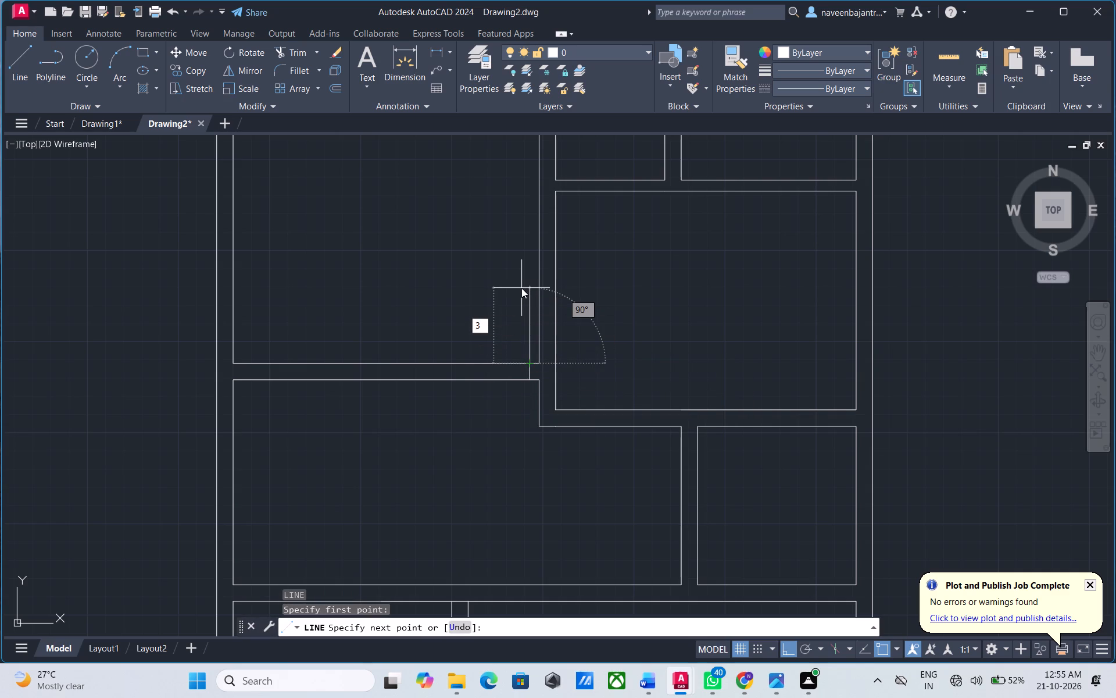
{"action": "key", "text": "Return"}
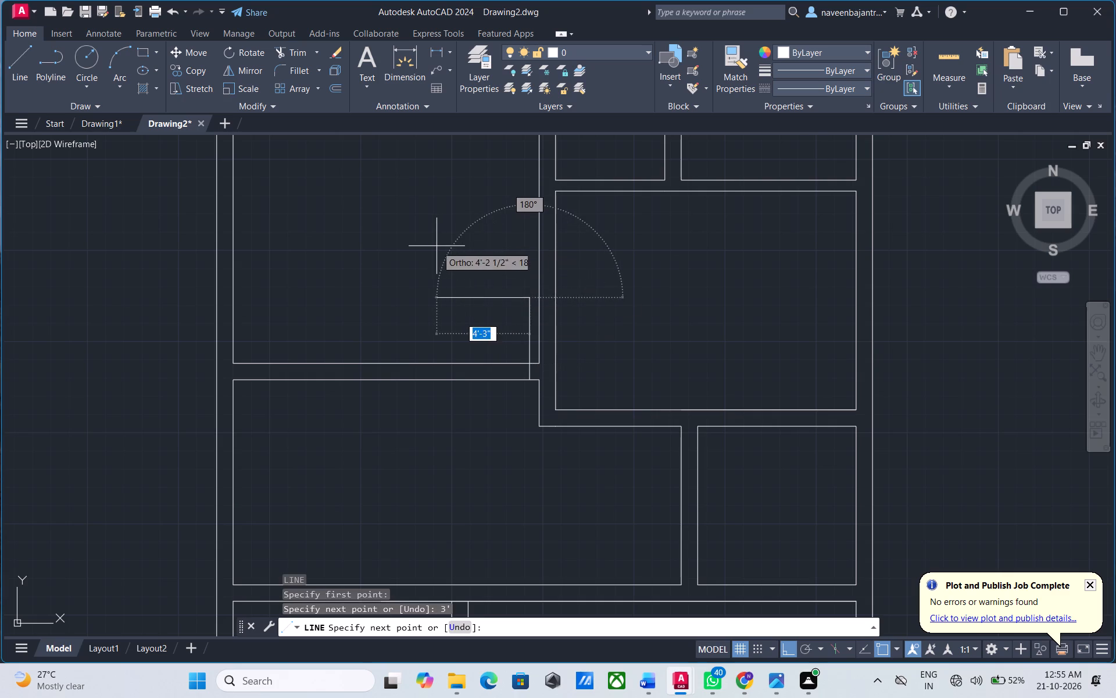
{"action": "key", "text": "Escape"}
{"action": "type", "text": "O 1\""}
{"action": "key", "text": "Return"}
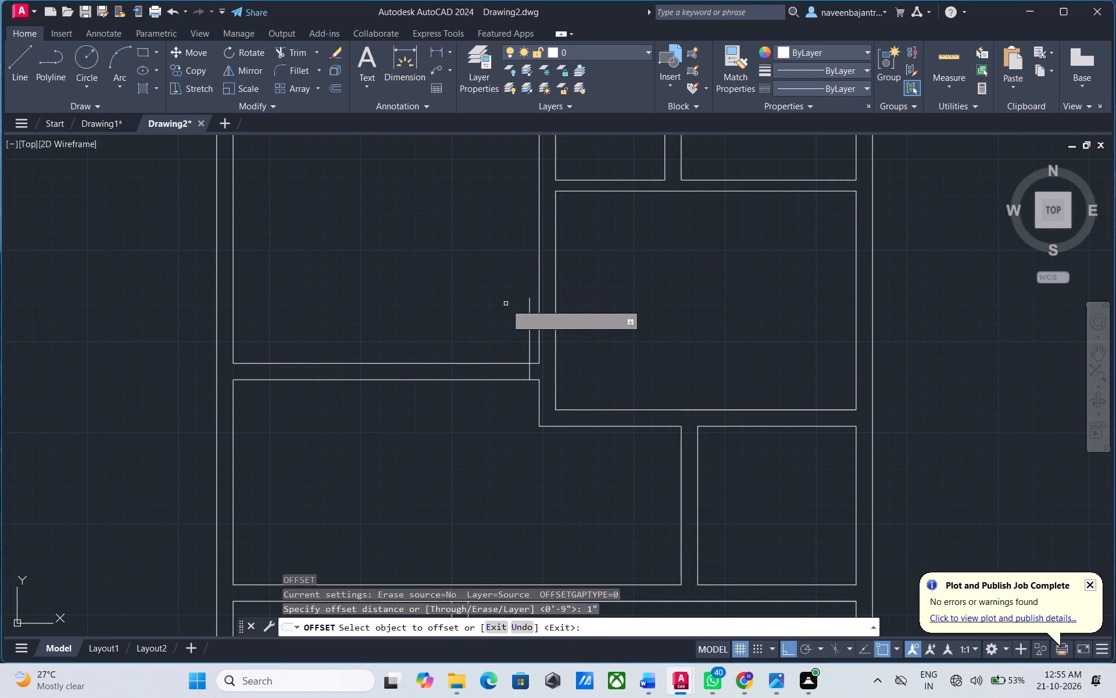
{"action": "left_click", "coordinate": [528, 332]}
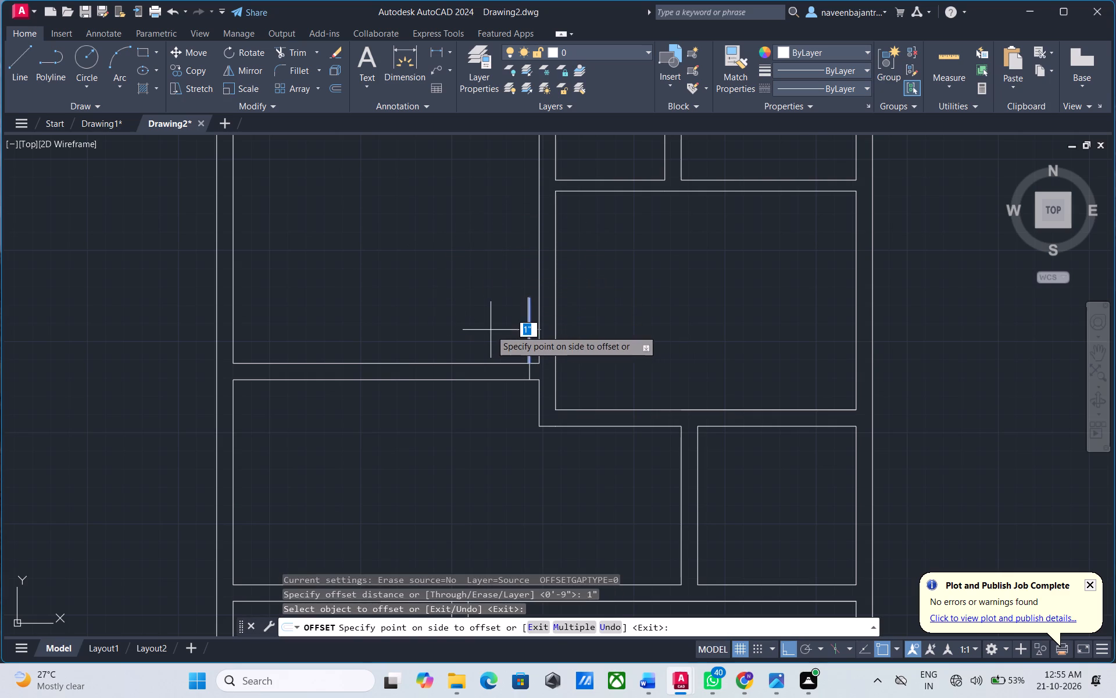
{"action": "left_click", "coordinate": [491, 330]}
{"action": "key", "text": "Escape"}
Offset the jamb line 3' to the left and trim both wall lines between the jambs to open the doorway.
{"action": "type", "text": "O 3'"}
{"action": "key", "text": "Return"}
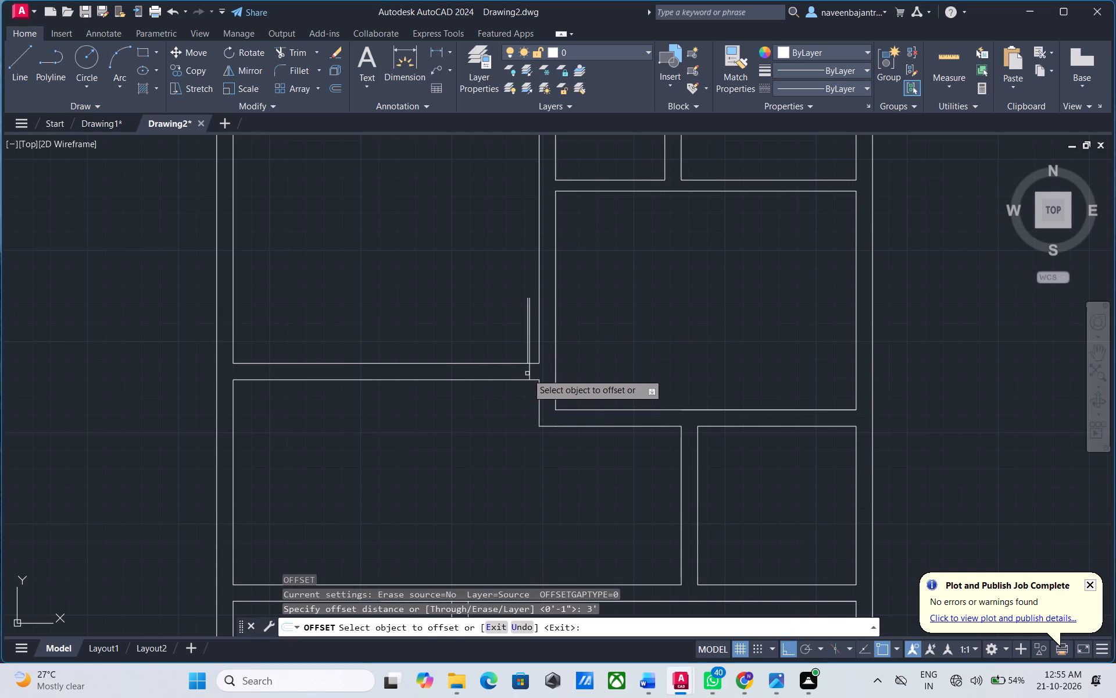
{"action": "left_click", "coordinate": [528, 373]}
{"action": "left_click", "coordinate": [502, 372]}
{"action": "key", "text": "Escape"}
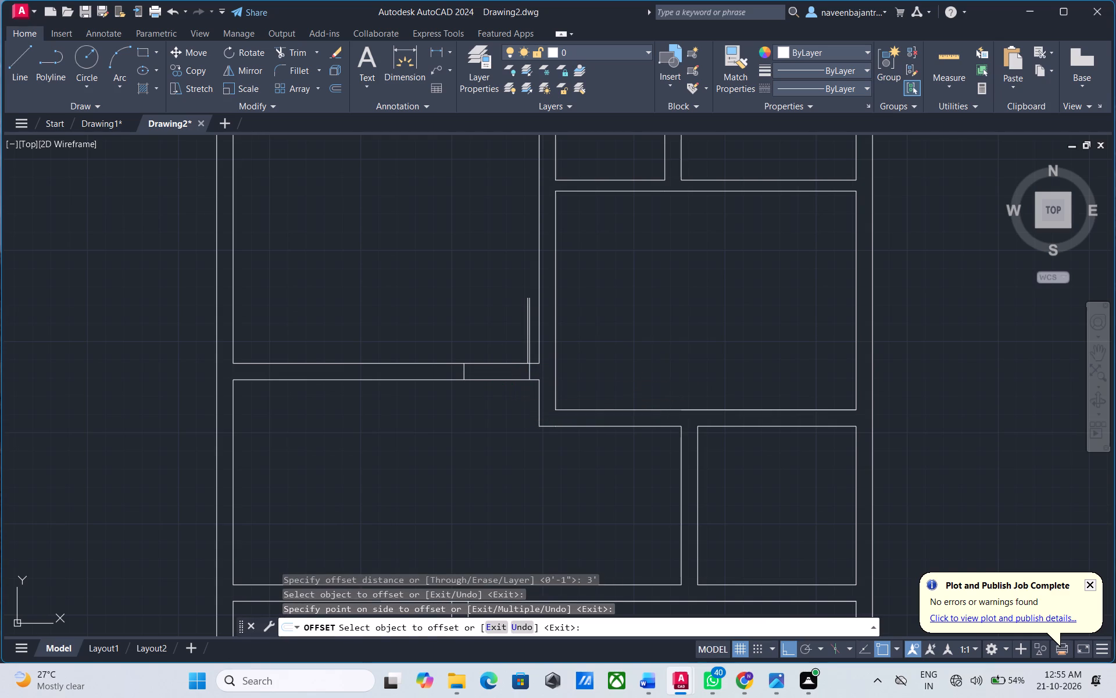
{"action": "type", "text": "TR"}
{"action": "key", "text": "space"}
{"action": "left_click", "coordinate": [491, 361]}
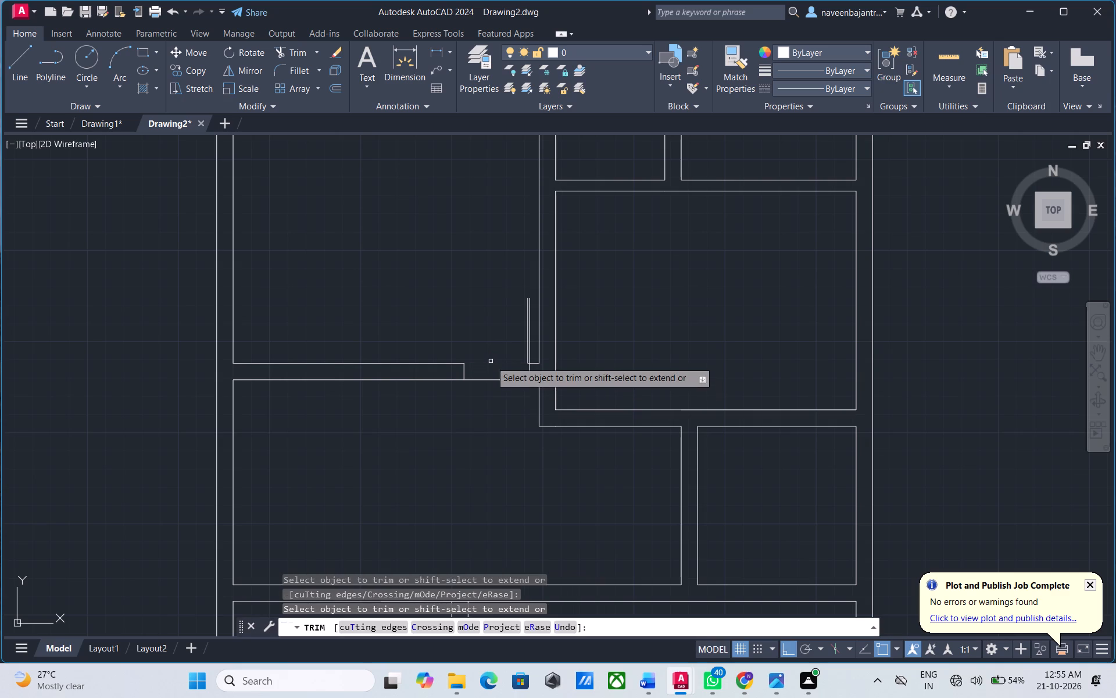
{"action": "left_click", "coordinate": [491, 379]}
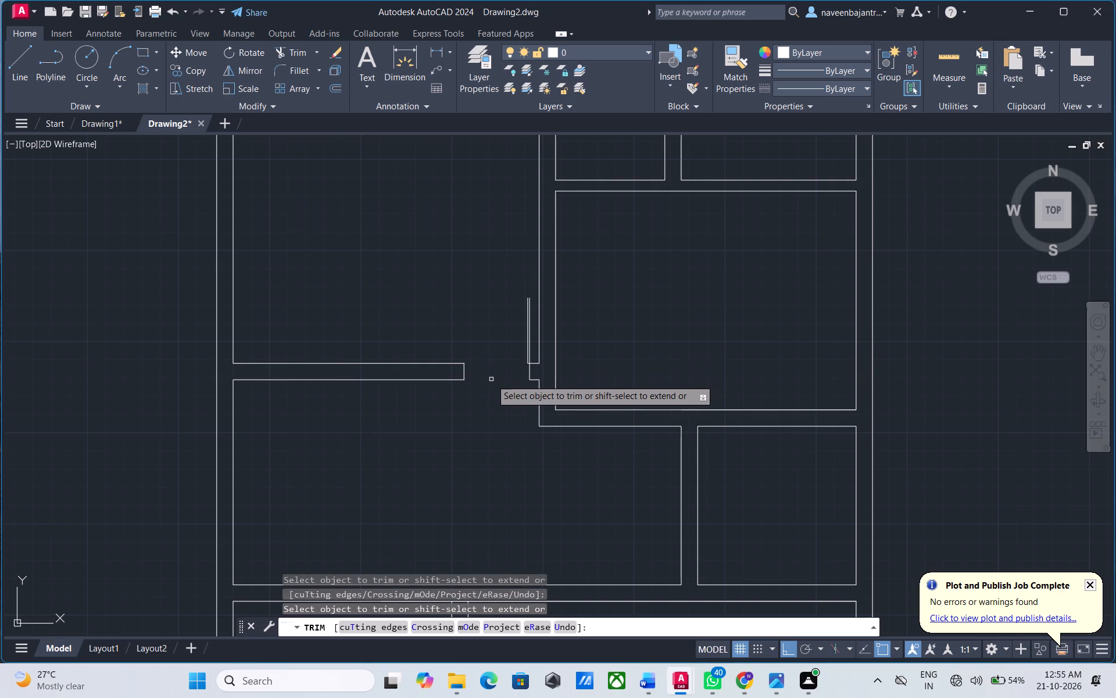
Draw a three-point door-swing arc from the door leaf's top through the opposite jamb's upper corner to its lower corner, at the large upper-left room's doorway.
{"action": "key", "text": "Escape"}
{"action": "left_click", "coordinate": [110, 55]}
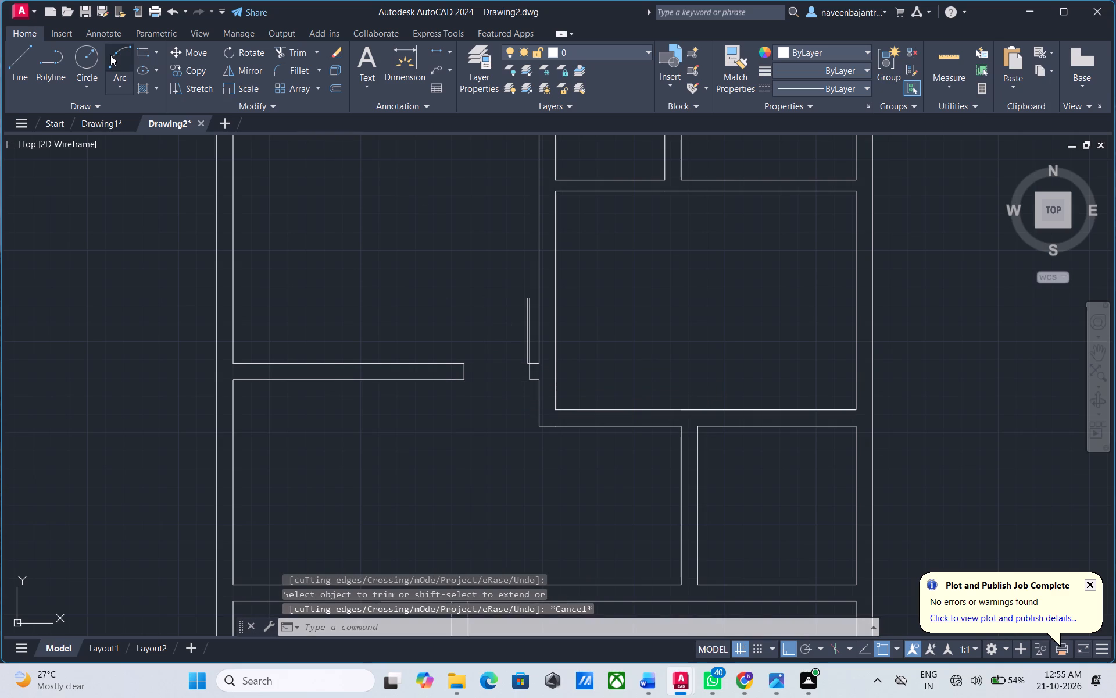
{"action": "scroll", "coordinate": [562, 300], "scroll_direction": "up", "scroll_amount": 2}
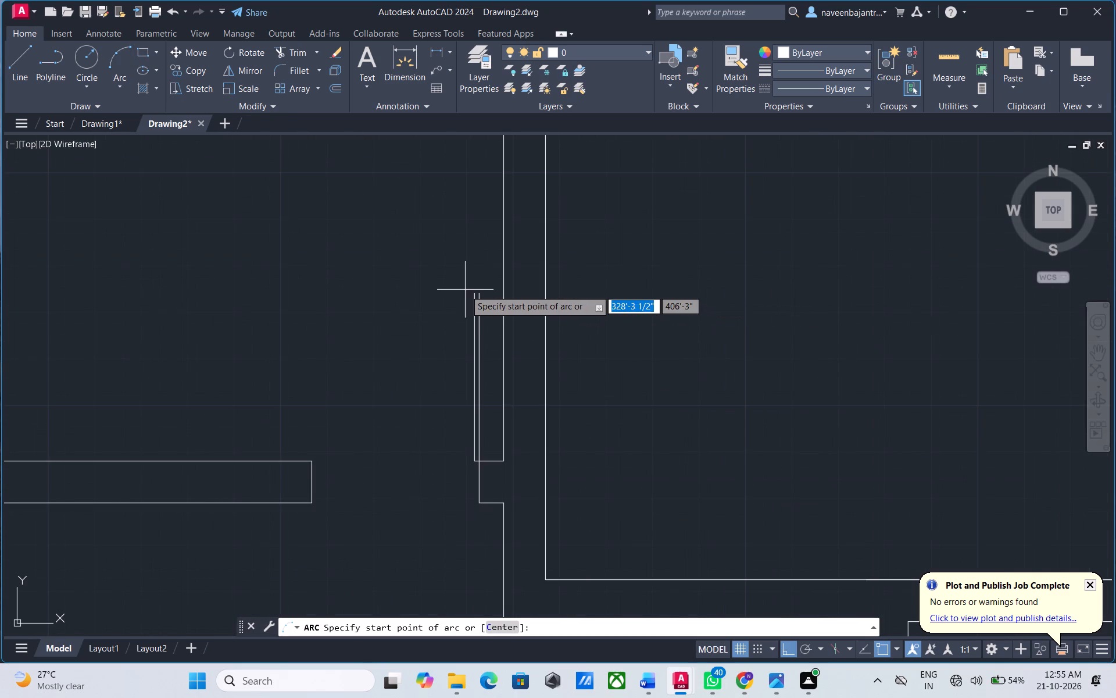
{"action": "left_click", "coordinate": [478, 290]}
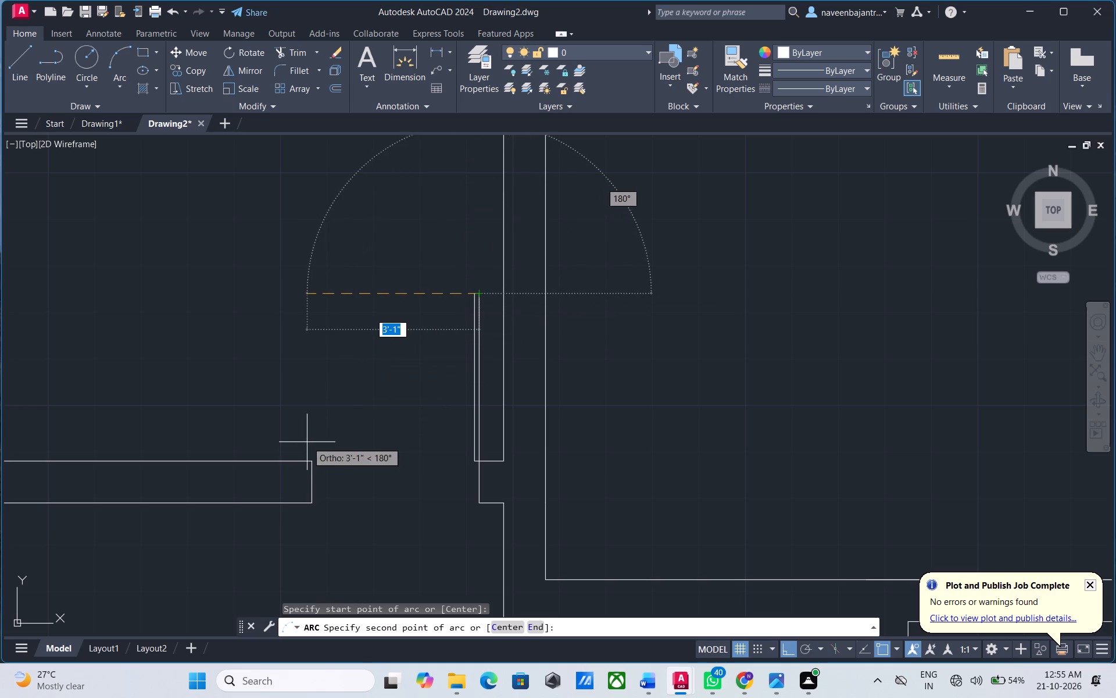
{"action": "left_click", "coordinate": [313, 462]}
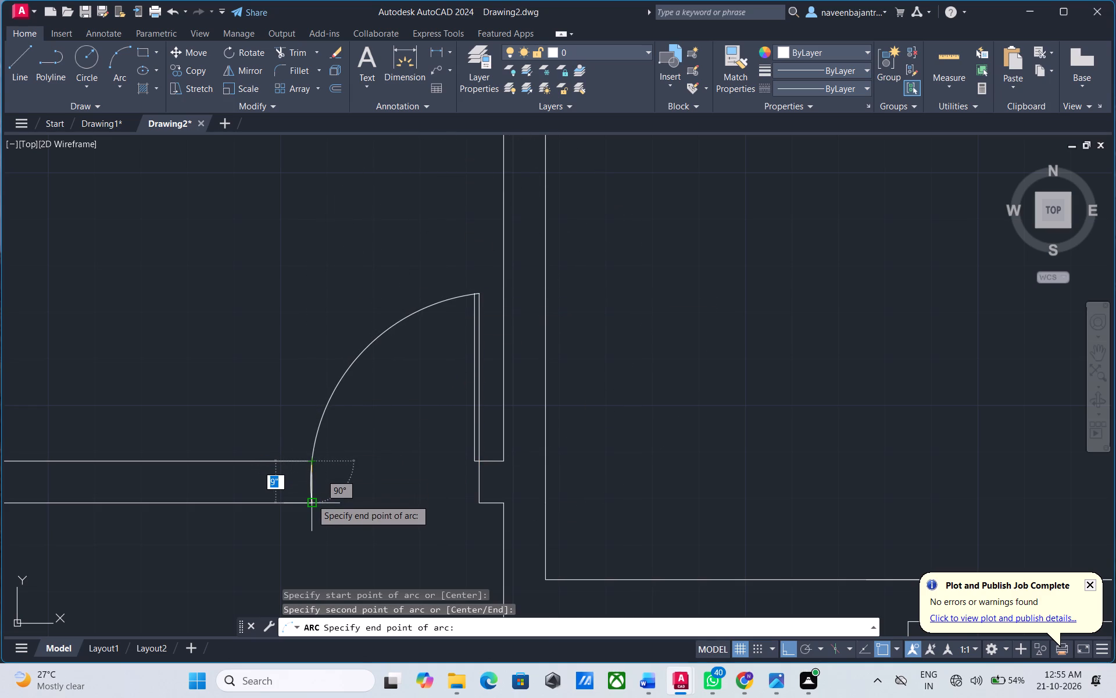
{"action": "left_click", "coordinate": [312, 499]}
{"action": "key", "text": "Escape"}
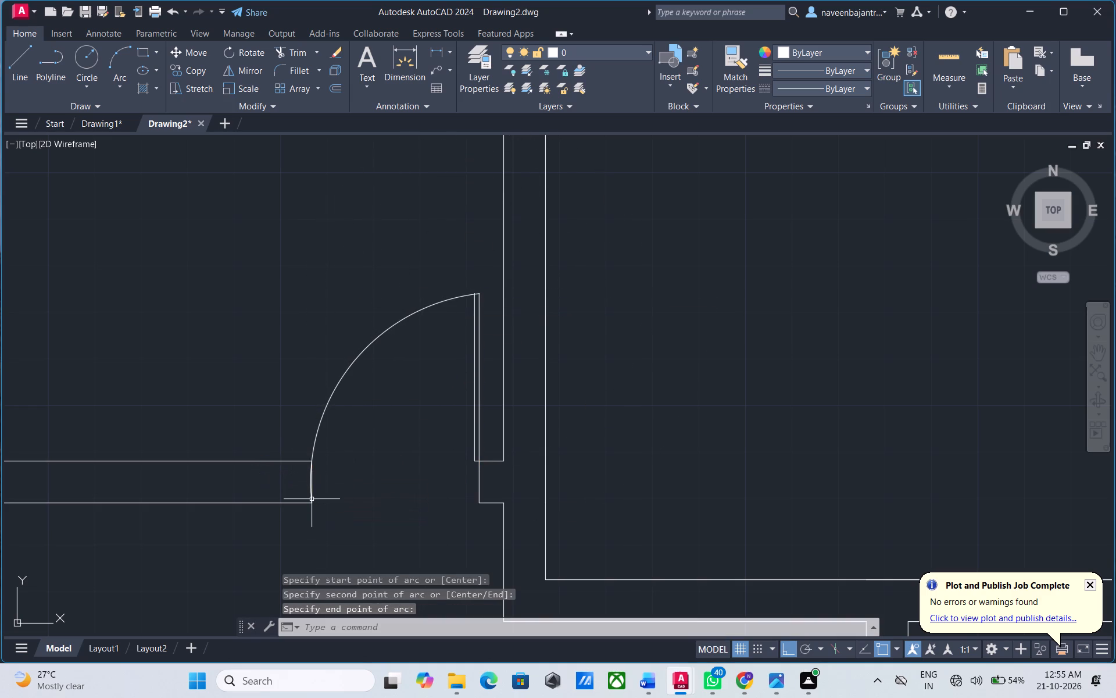
Trim away the straight jamb line beside the lower end of the new door-swing arc.
{"action": "scroll", "coordinate": [312, 499], "scroll_direction": "up", "scroll_amount": 3}
{"action": "key", "text": "Escape"}
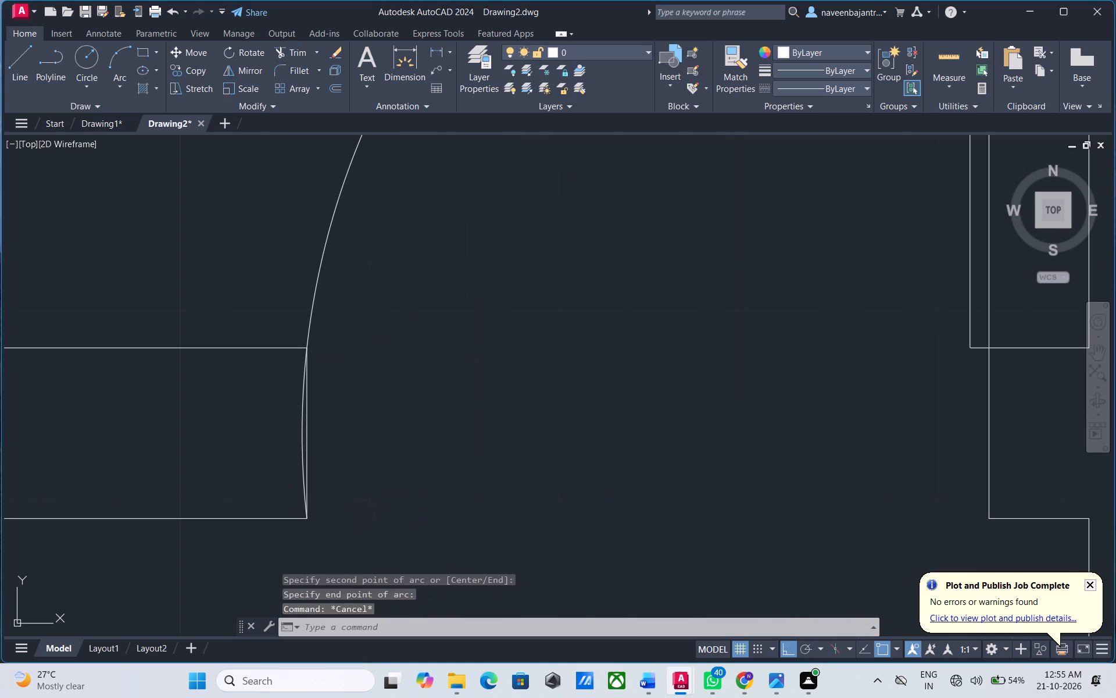
{"action": "type", "text": "TR"}
{"action": "key", "text": "space"}
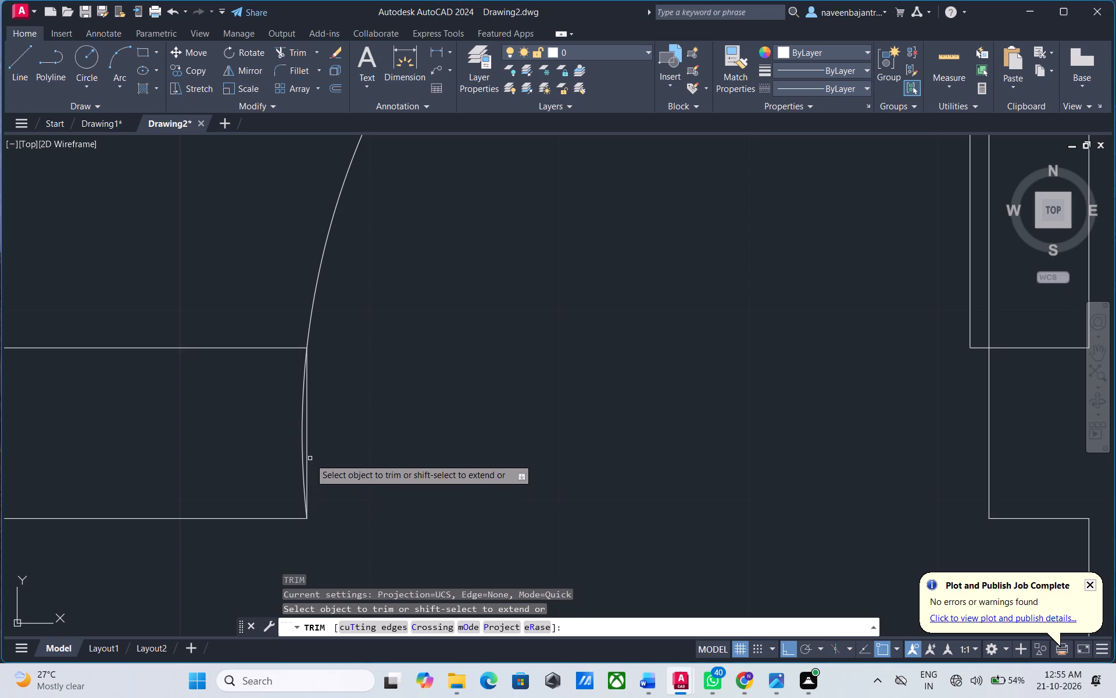
{"action": "left_click", "coordinate": [306, 457]}
{"action": "key", "text": "Escape"}
Draw a vertical door jamb across the wall below the large right-hand room, near its left corner, and trim it to the wall thickness.
{"action": "scroll", "coordinate": [306, 457], "scroll_direction": "down", "scroll_amount": 2}
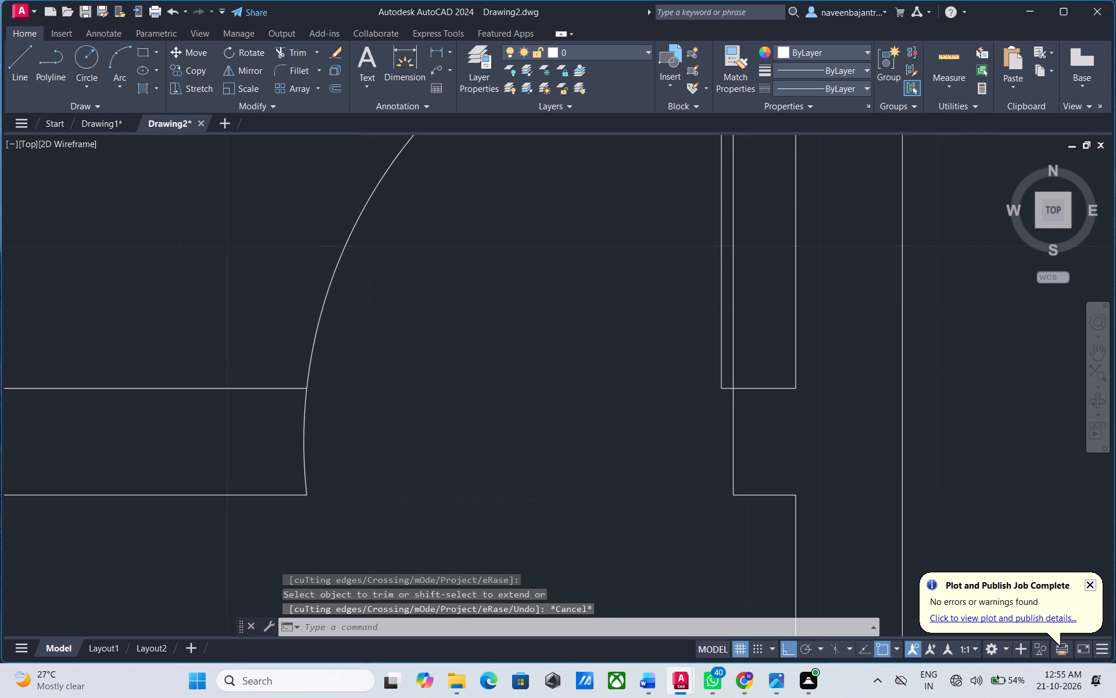
{"action": "scroll", "coordinate": [306, 457], "scroll_direction": "down", "scroll_amount": 4}
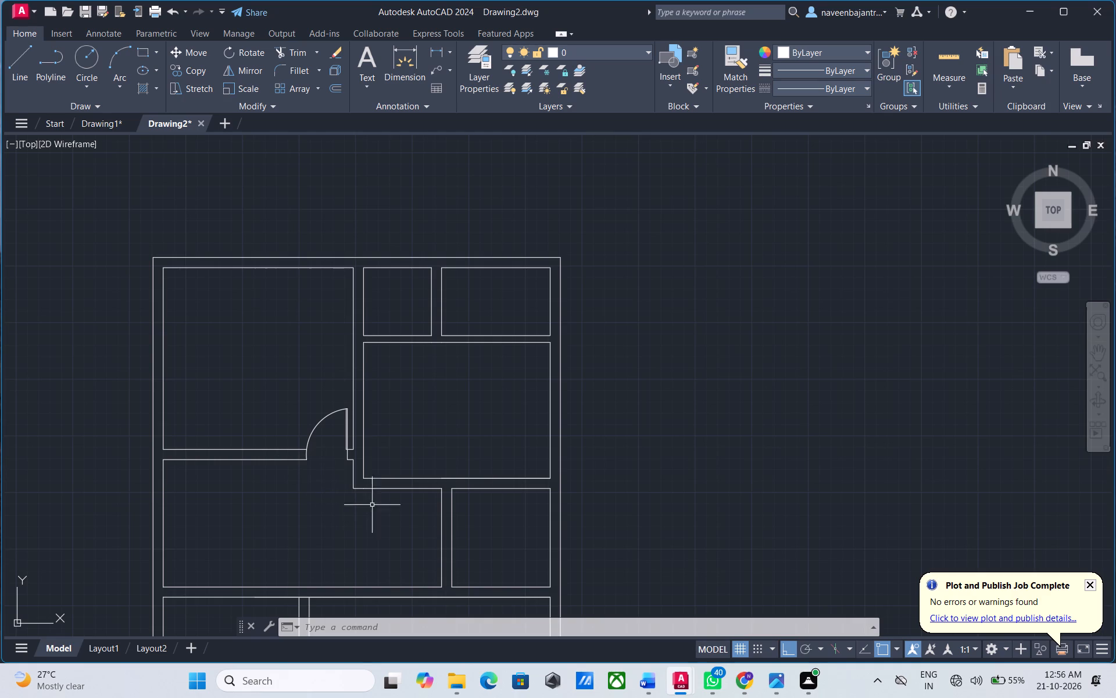
{"action": "scroll", "coordinate": [398, 508], "scroll_direction": "up", "scroll_amount": 1}
{"action": "key", "text": "Escape"}
{"action": "type", "text": "L"}
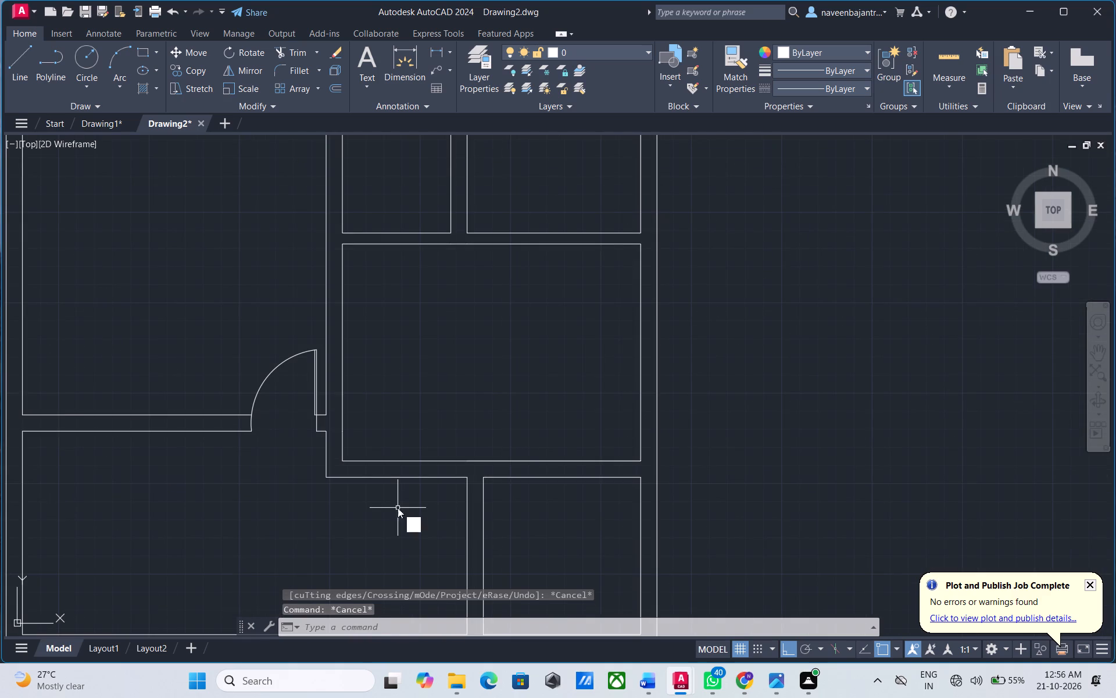
{"action": "key", "text": "space"}
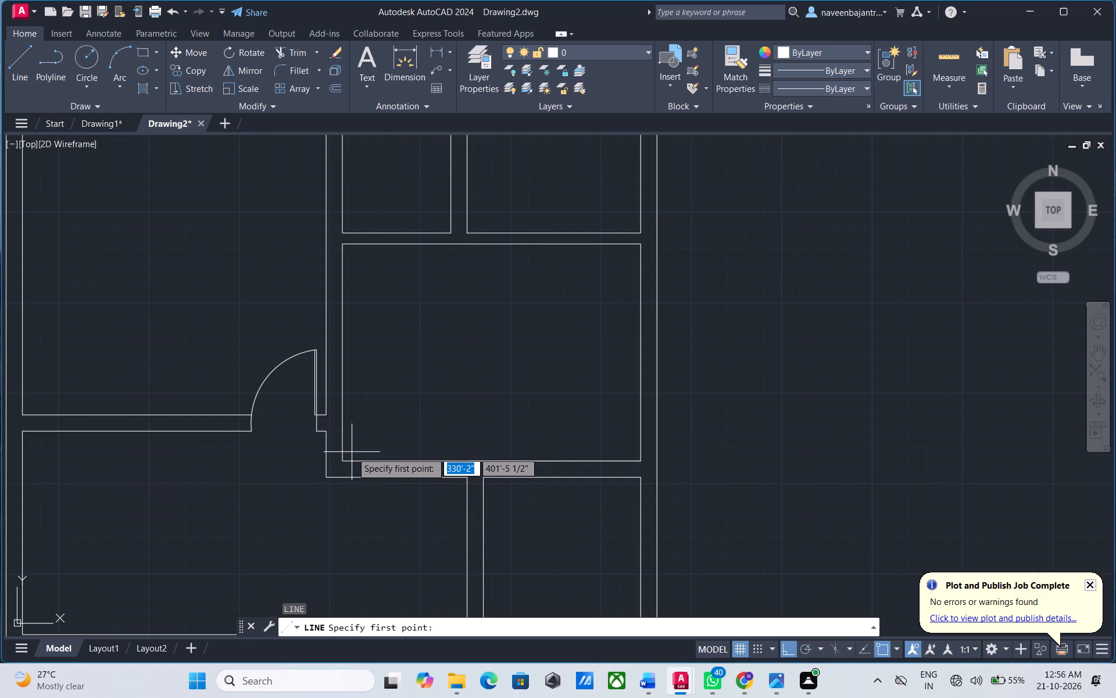
{"action": "left_click", "coordinate": [352, 452]}
{"action": "left_click", "coordinate": [344, 526]}
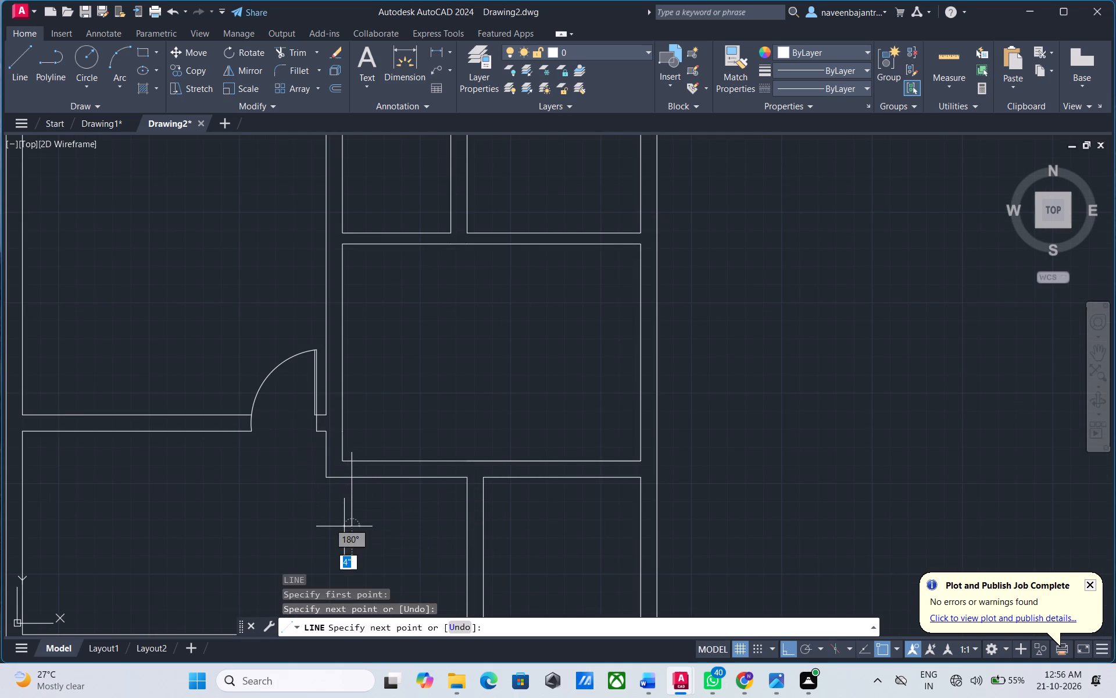
{"action": "key", "text": "Escape"}
{"action": "type", "text": "TR"}
{"action": "key", "text": "space"}
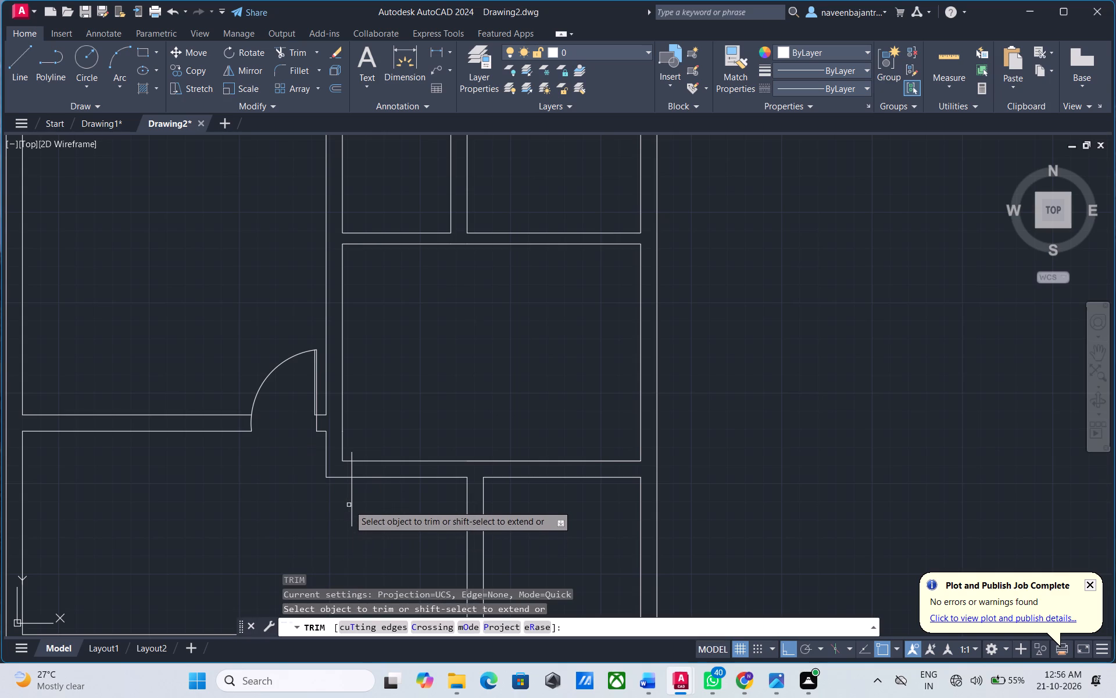
{"action": "left_click", "coordinate": [350, 502]}
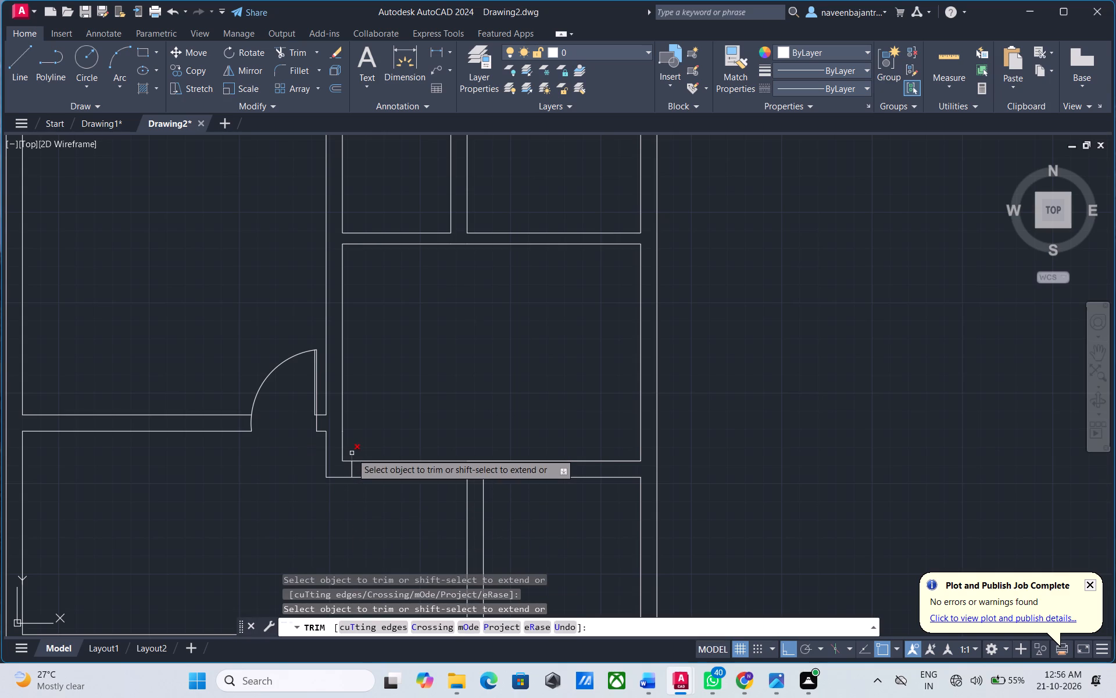
{"action": "left_click", "coordinate": [352, 453]}
{"action": "key", "text": "Escape"}
Draw a 3' door-leaf line vertically up from the new jamb's top end and offset it 1" to the right.
{"action": "type", "text": "L"}
{"action": "key", "text": "space"}
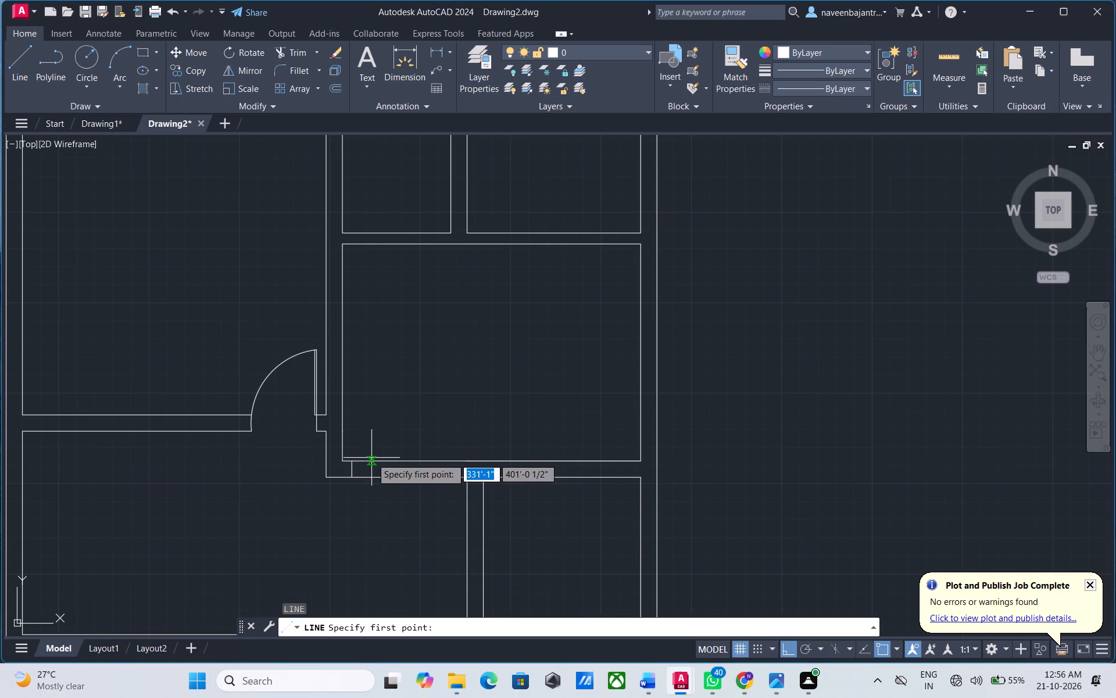
{"action": "left_click", "coordinate": [349, 459]}
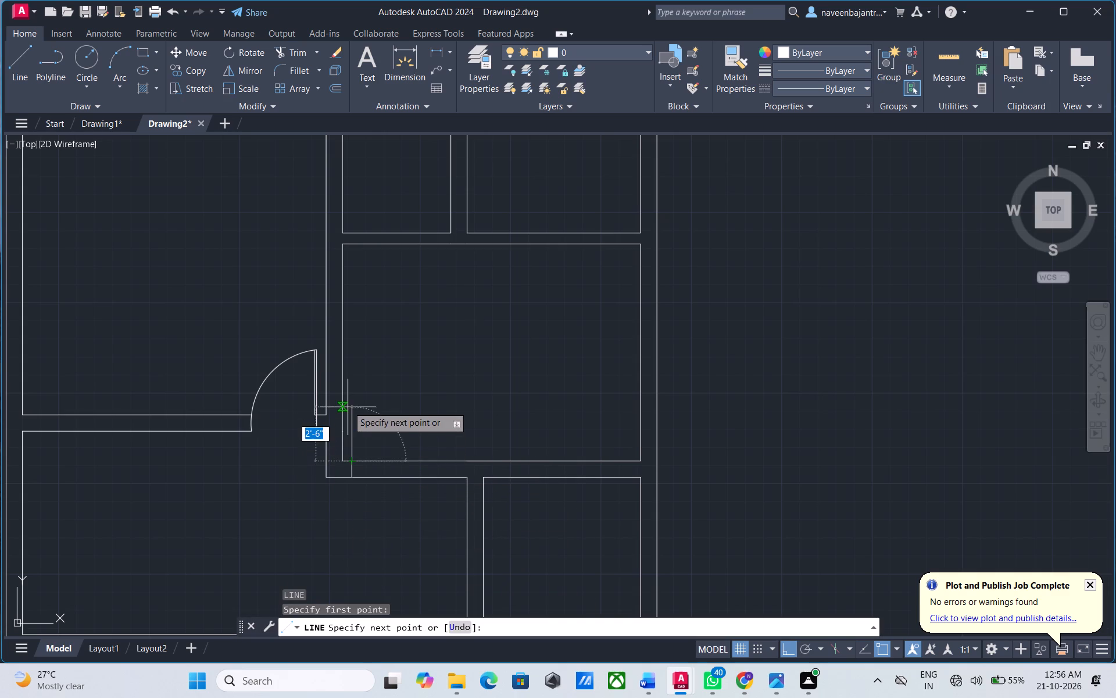
{"action": "type", "text": "3'"}
{"action": "key", "text": "Return"}
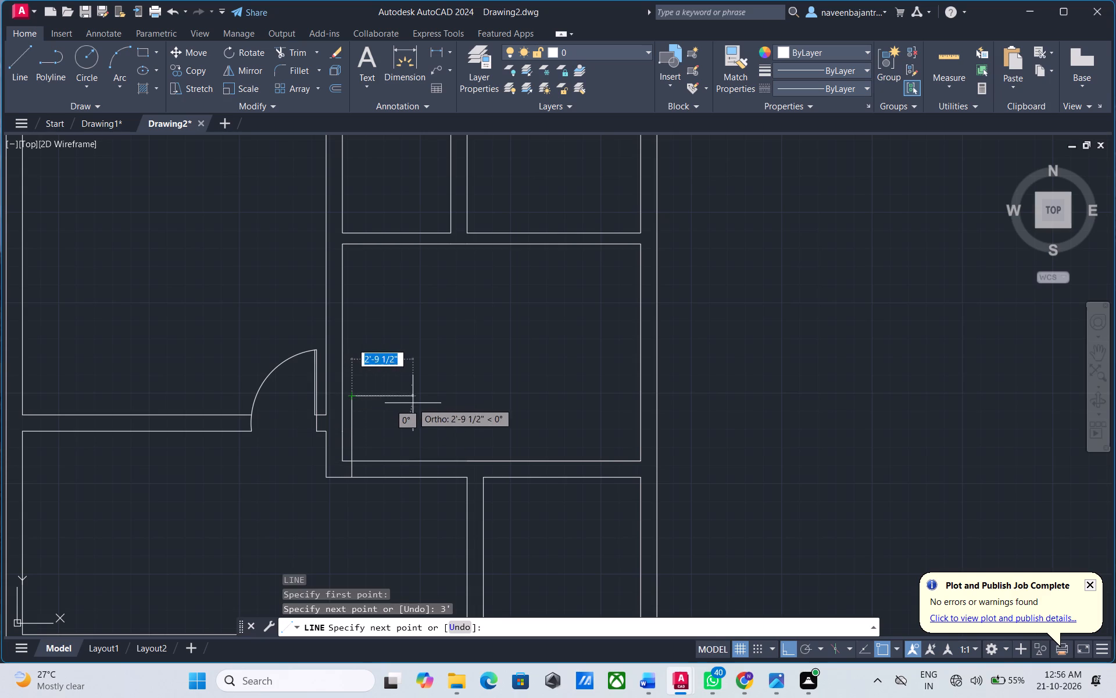
{"action": "key", "text": "Escape"}
{"action": "type", "text": "O 1\""}
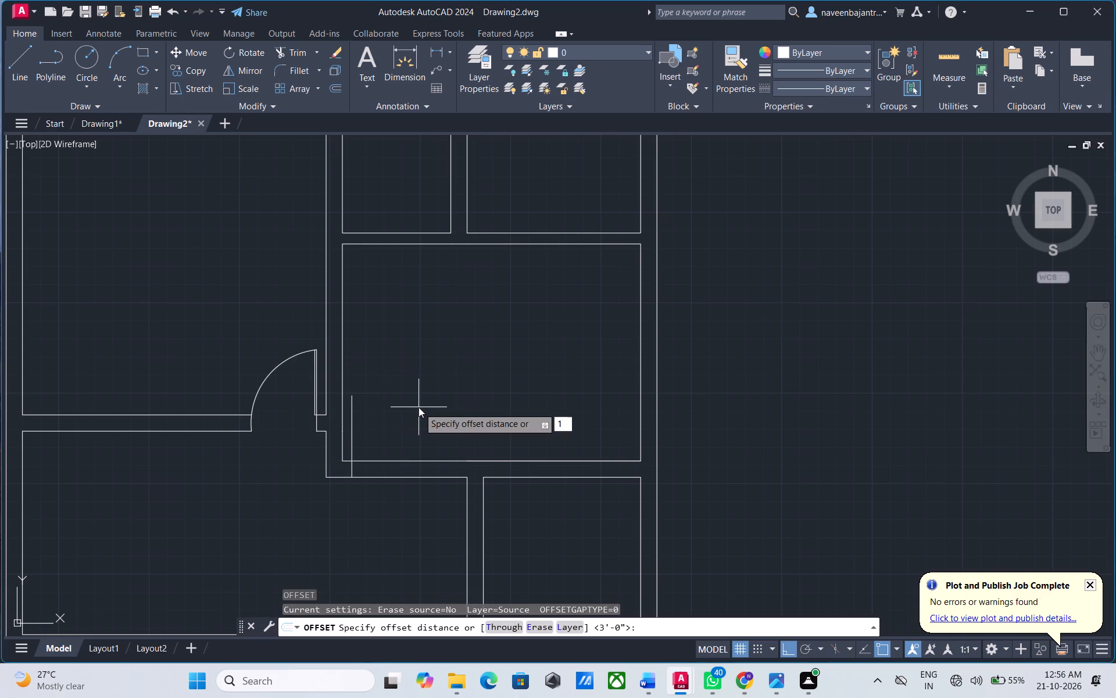
{"action": "key", "text": "Return"}
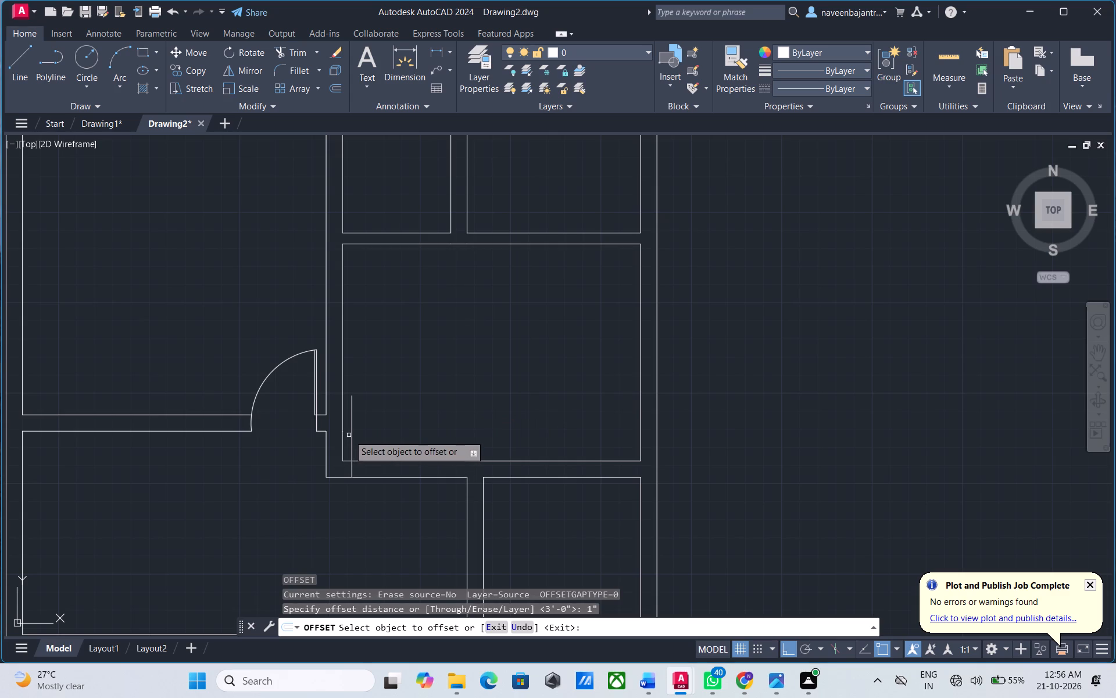
{"action": "left_click", "coordinate": [353, 430]}
{"action": "left_click", "coordinate": [379, 435]}
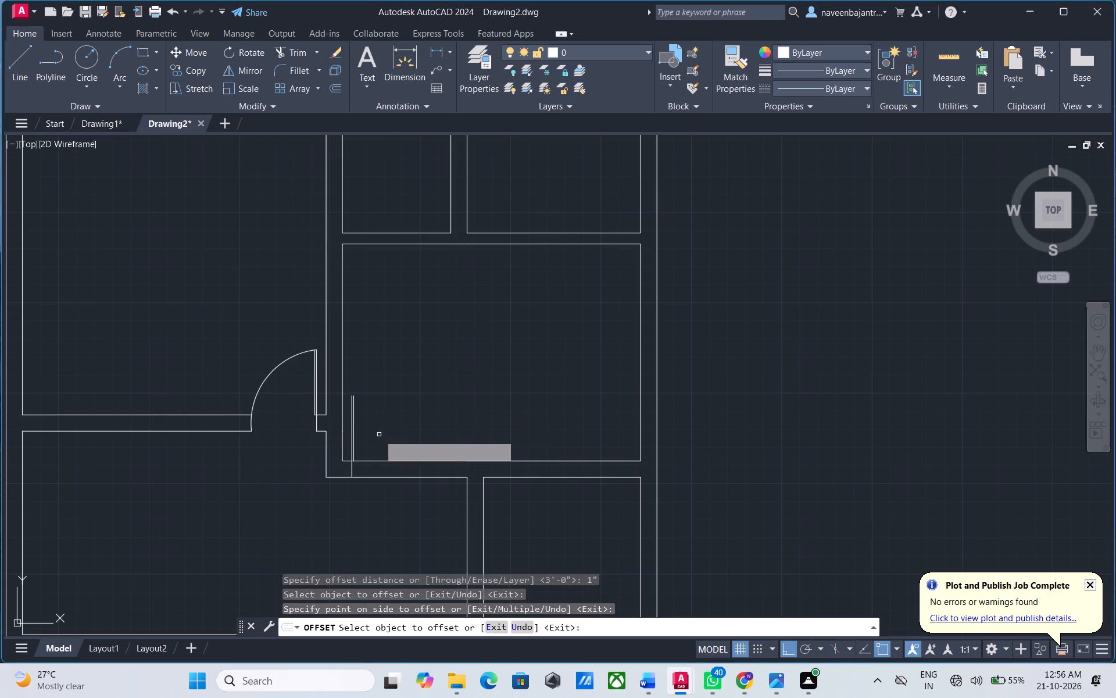
{"action": "key", "text": "Escape"}
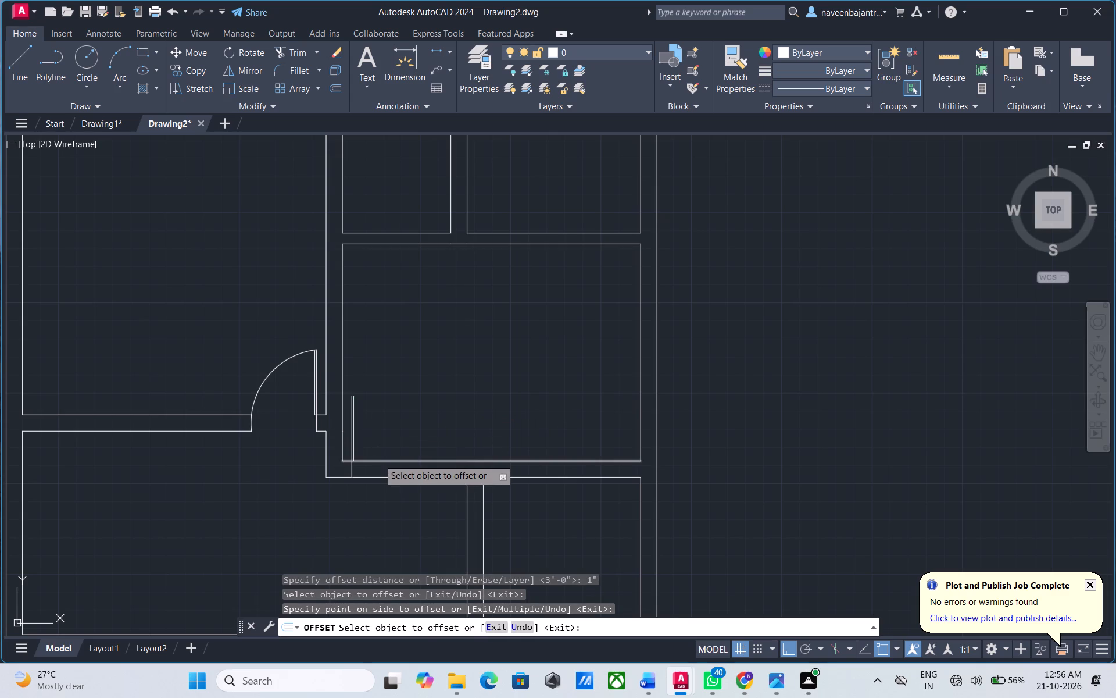
Offset the new jamb line 3' to the right and trim both wall lines between the jambs to open the doorway.
{"action": "type", "text": "O 3'"}
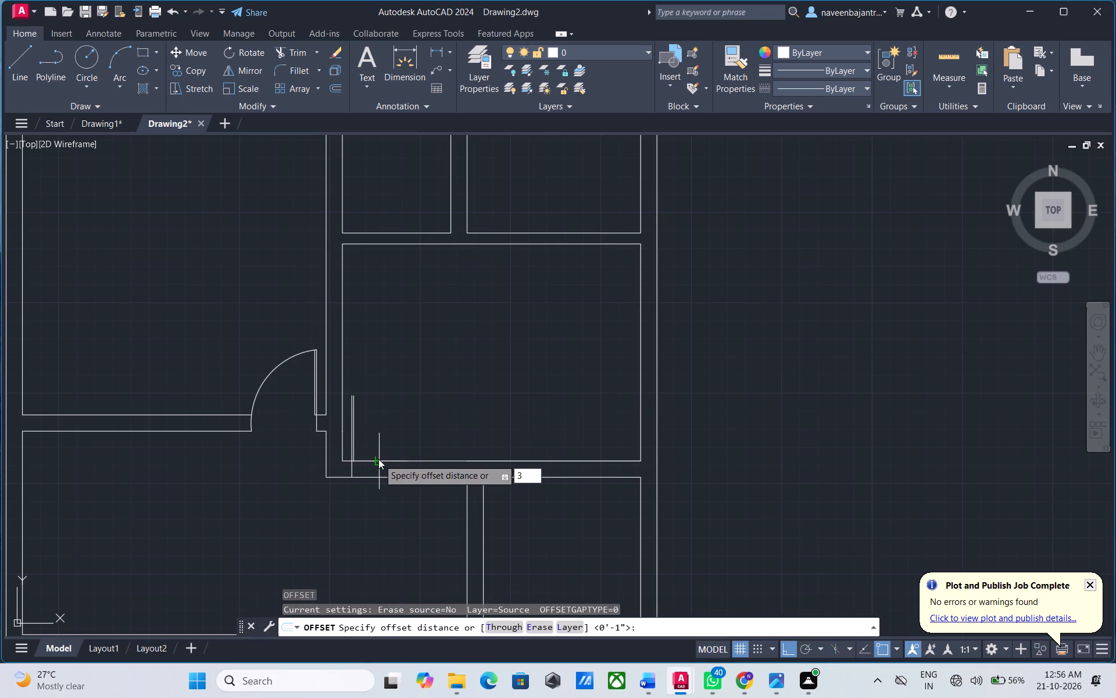
{"action": "key", "text": "Return"}
{"action": "left_click", "coordinate": [350, 467]}
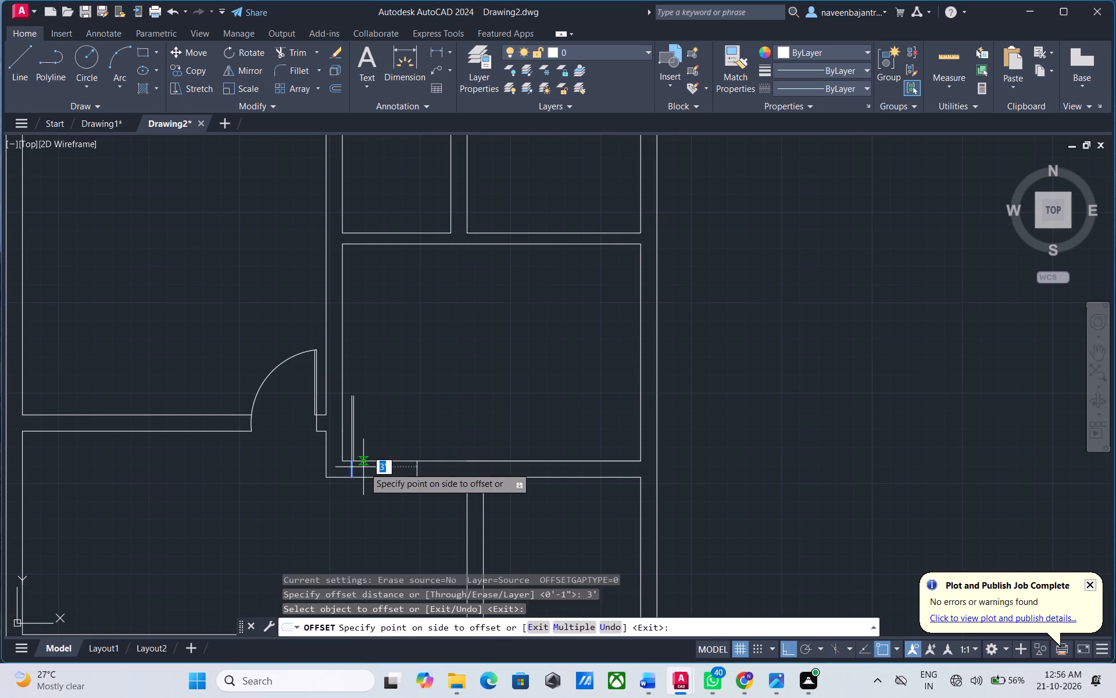
{"action": "left_click", "coordinate": [365, 467]}
{"action": "key", "text": "Escape"}
{"action": "type", "text": "TR"}
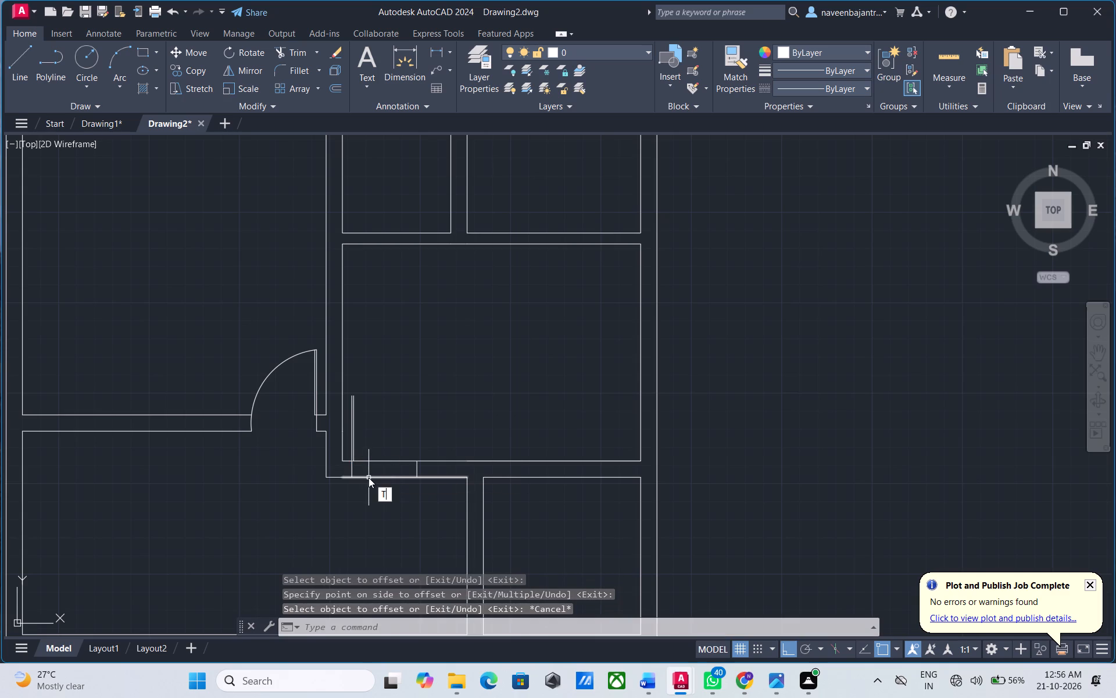
{"action": "key", "text": "space"}
{"action": "left_click", "coordinate": [377, 479]}
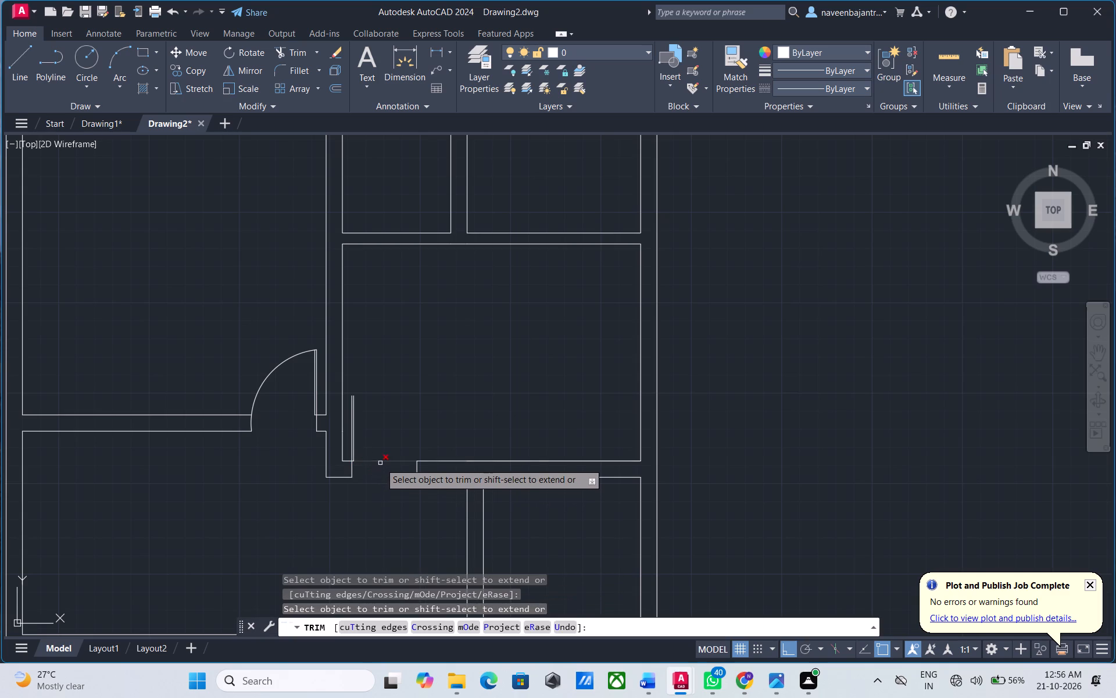
{"action": "left_click", "coordinate": [380, 463]}
{"action": "key", "text": "Escape"}
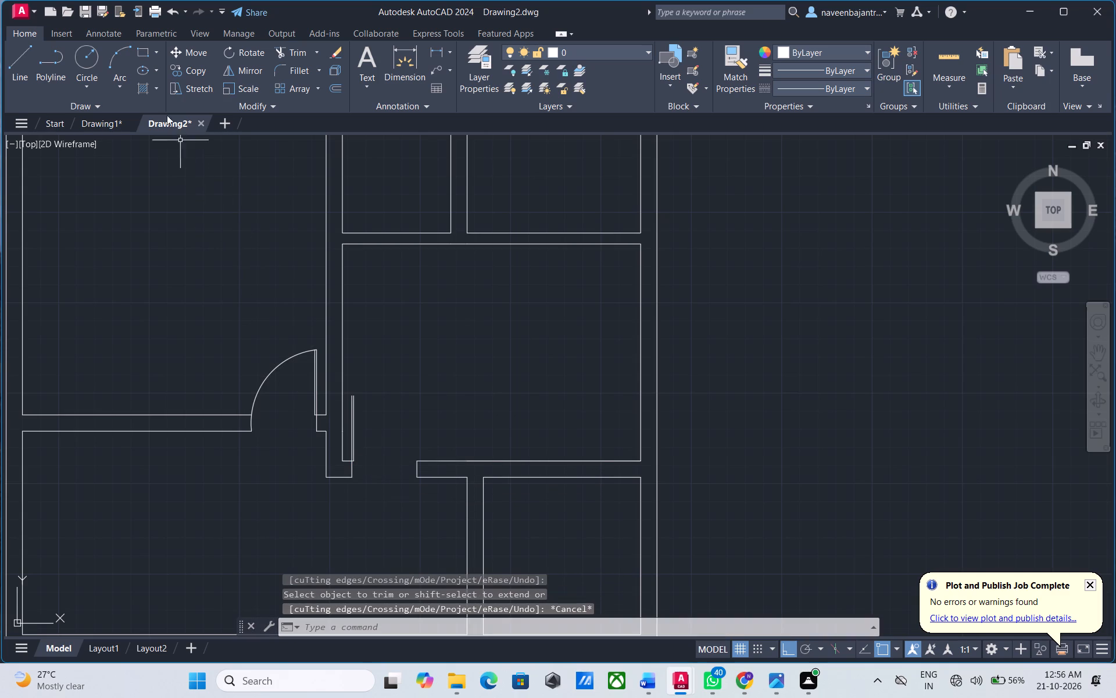
Draw a three-point door-swing arc from the second leaf's top through the opposite jamb's upper corner to its lower corner.
{"action": "left_click", "coordinate": [120, 48]}
{"action": "scroll", "coordinate": [344, 410], "scroll_direction": "up", "scroll_amount": 3}
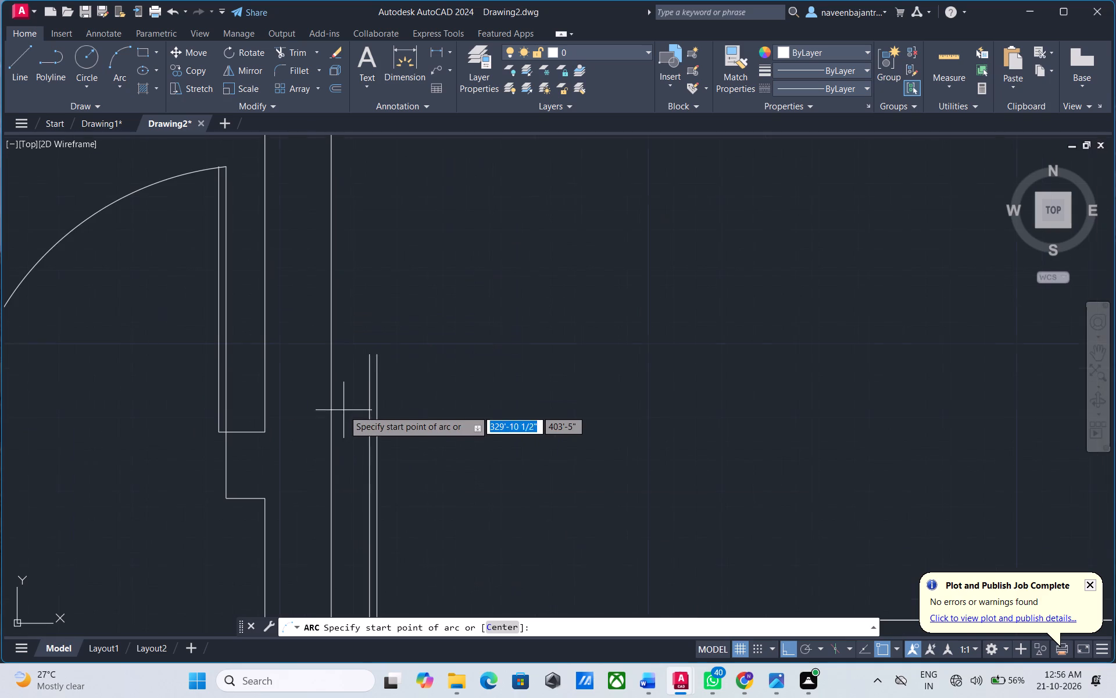
{"action": "left_click", "coordinate": [369, 355]}
{"action": "scroll", "coordinate": [369, 355], "scroll_direction": "down", "scroll_amount": 3}
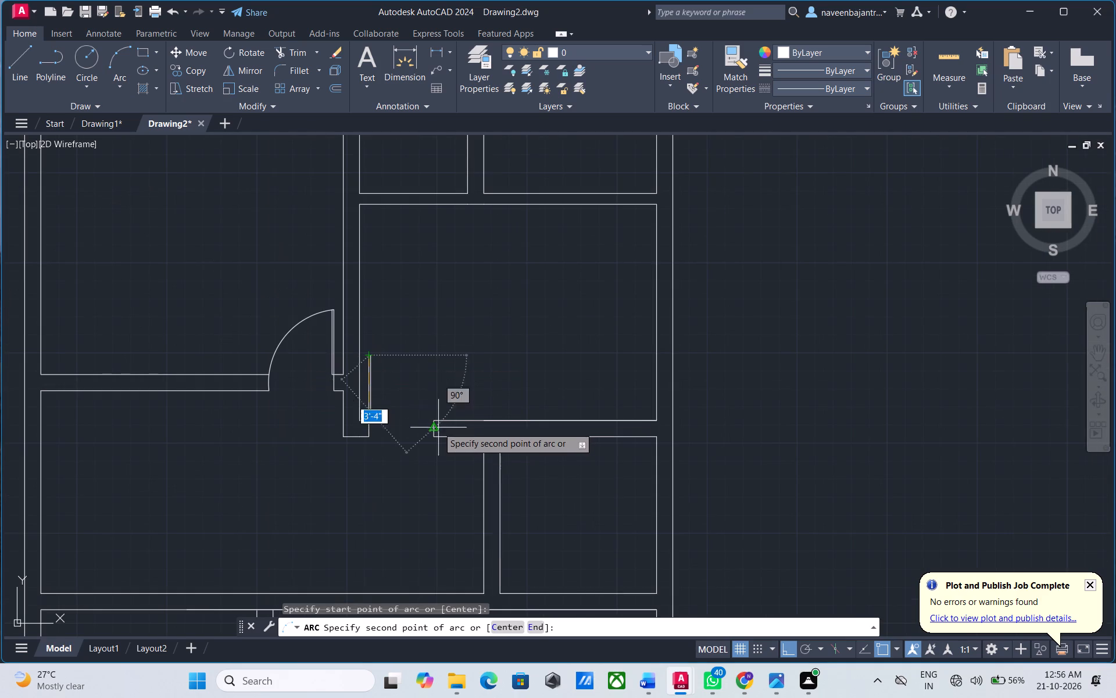
{"action": "left_click", "coordinate": [436, 422]}
{"action": "left_click", "coordinate": [436, 435]}
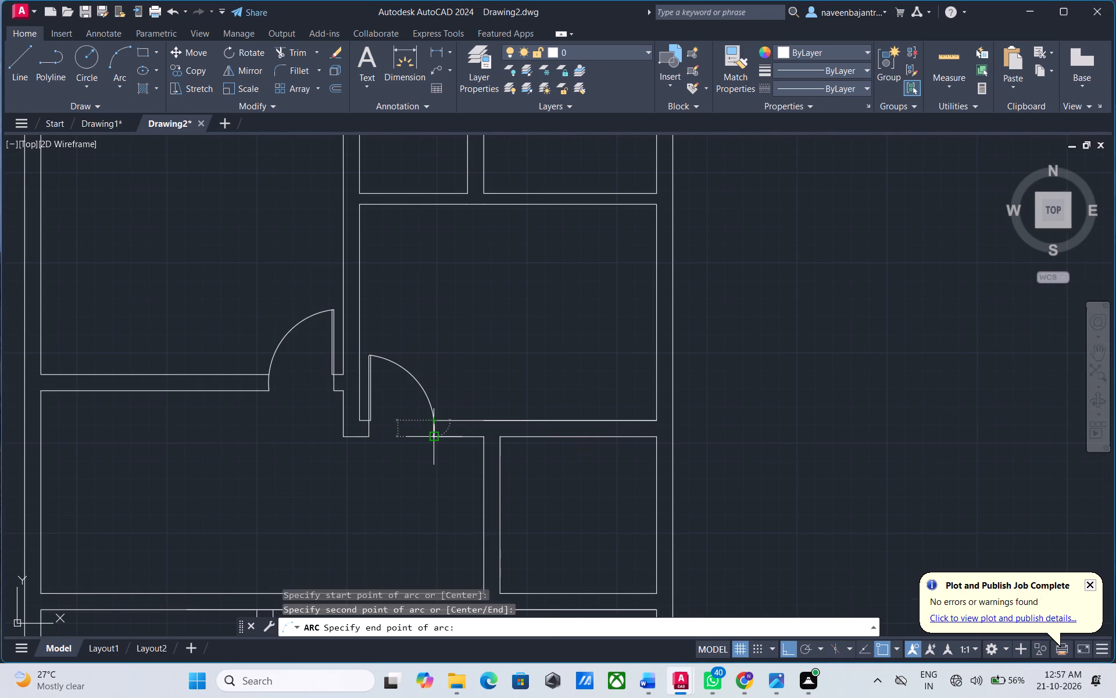
{"action": "key", "text": "Escape"}
Trim away the straight jamb line beside the lower end of the second door-swing arc.
{"action": "scroll", "coordinate": [436, 439], "scroll_direction": "up", "scroll_amount": 4}
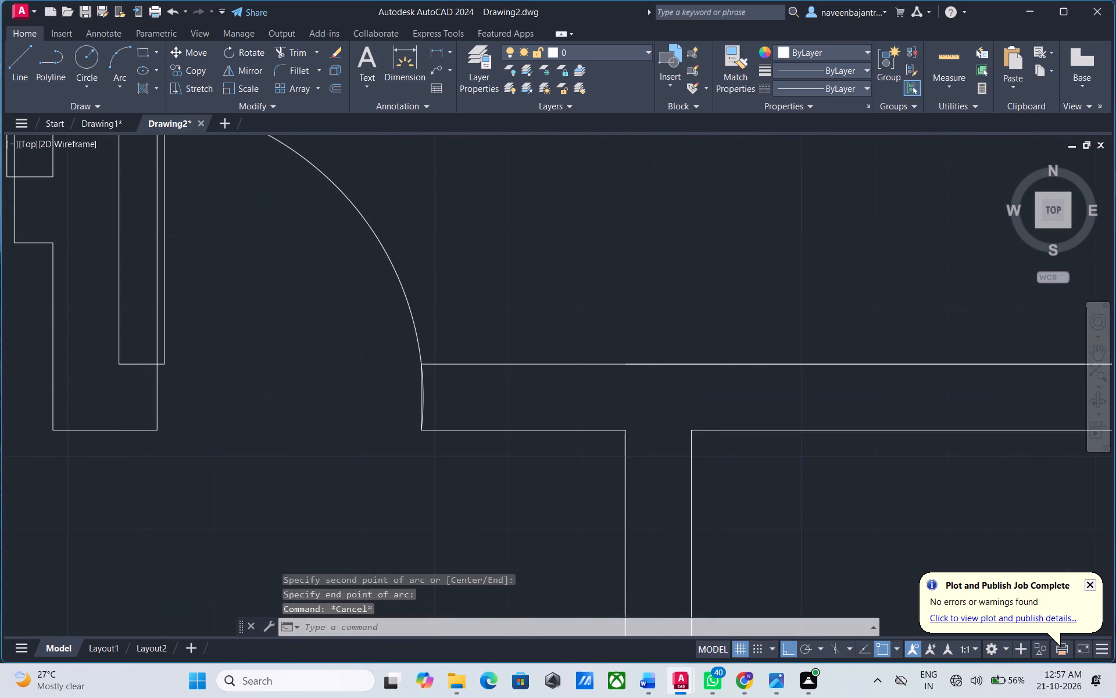
{"action": "key", "text": "Escape"}
{"action": "type", "text": "TR"}
{"action": "key", "text": "space"}
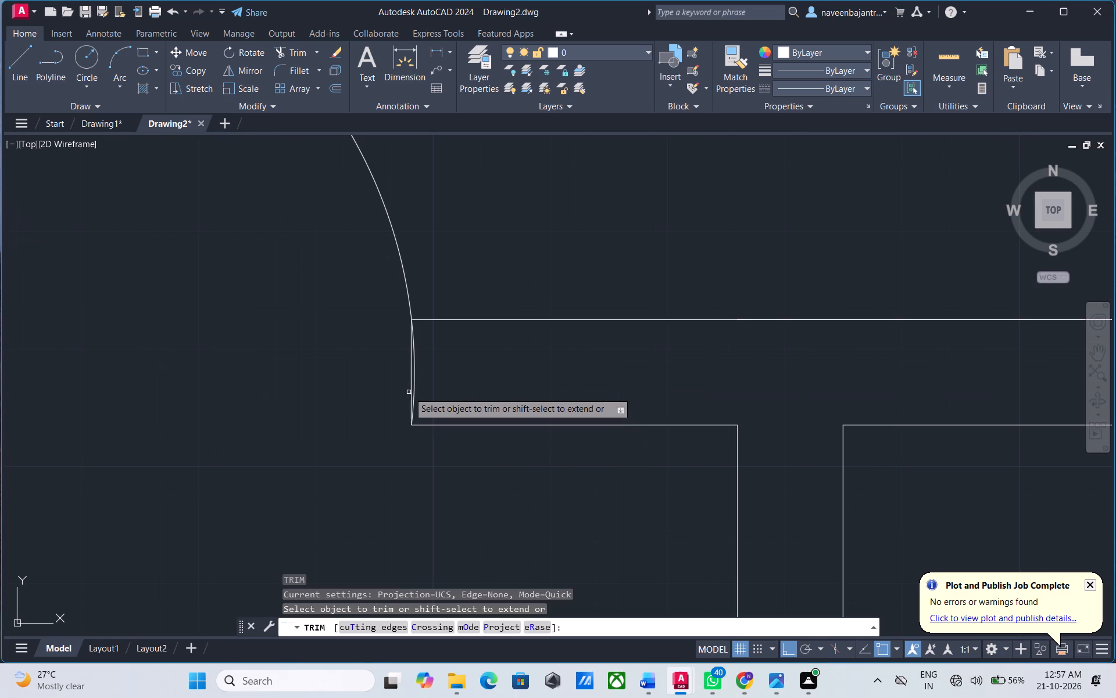
{"action": "left_click", "coordinate": [410, 380]}
{"action": "key", "text": "Escape"}
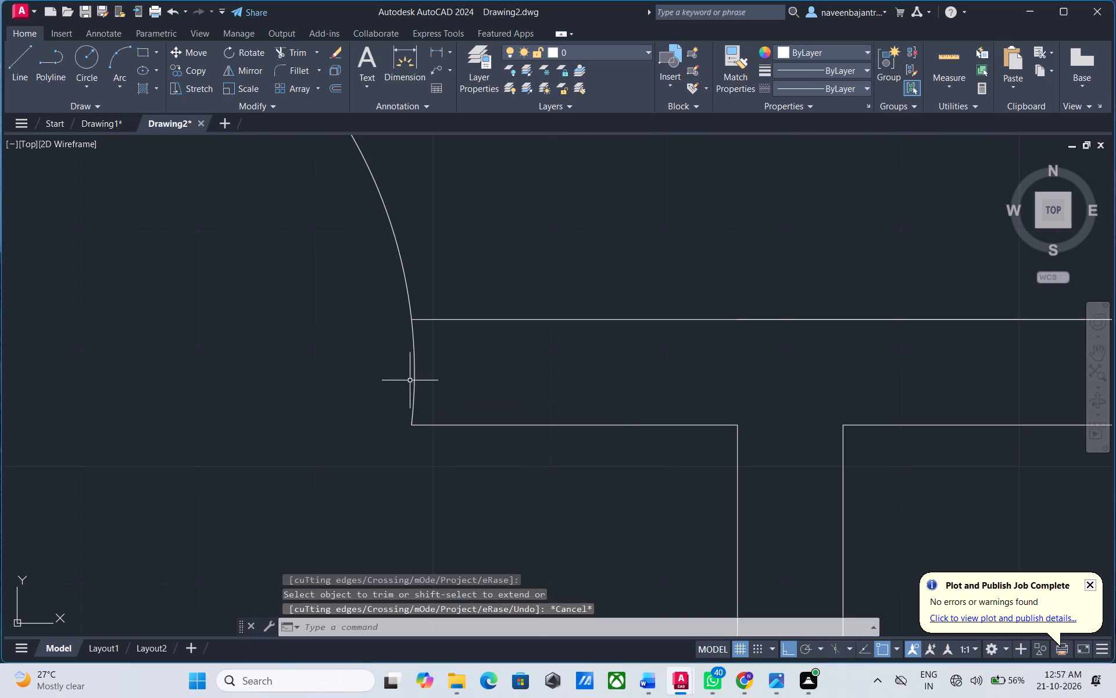
Draw a horizontal jamb line across the vertical partition just below the wall junction and trim its overhanging ends to the partition faces.
{"action": "scroll", "coordinate": [410, 380], "scroll_direction": "down", "scroll_amount": 4}
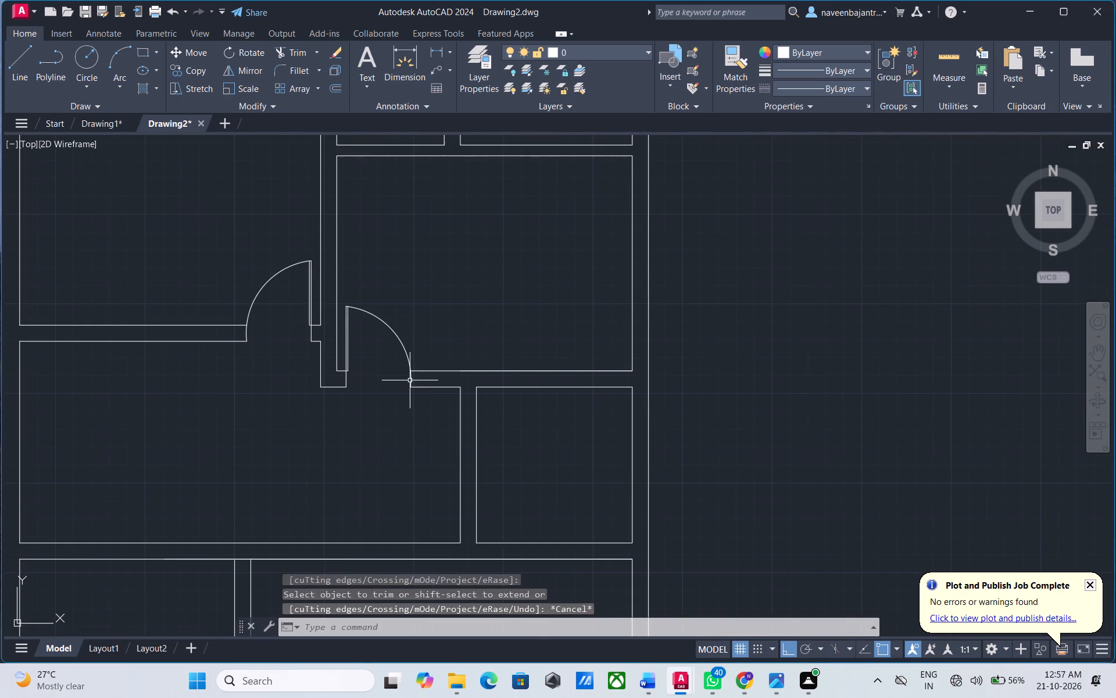
{"action": "scroll", "coordinate": [477, 389], "scroll_direction": "up", "scroll_amount": 2}
{"action": "key", "text": "Escape"}
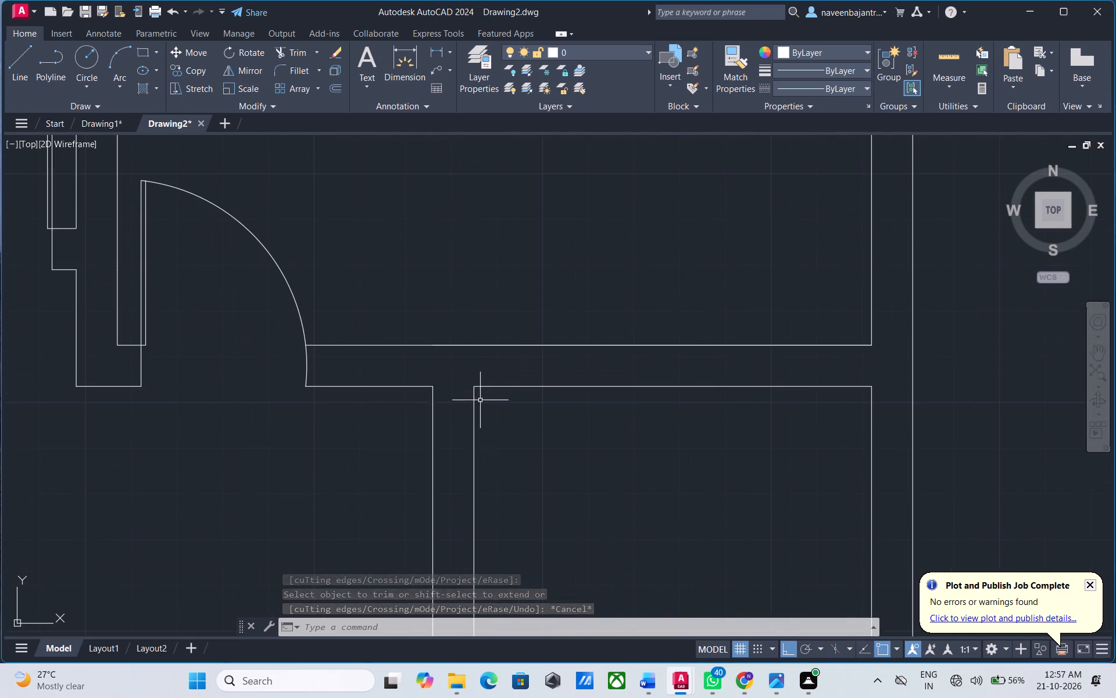
{"action": "type", "text": "L"}
{"action": "key", "text": "space"}
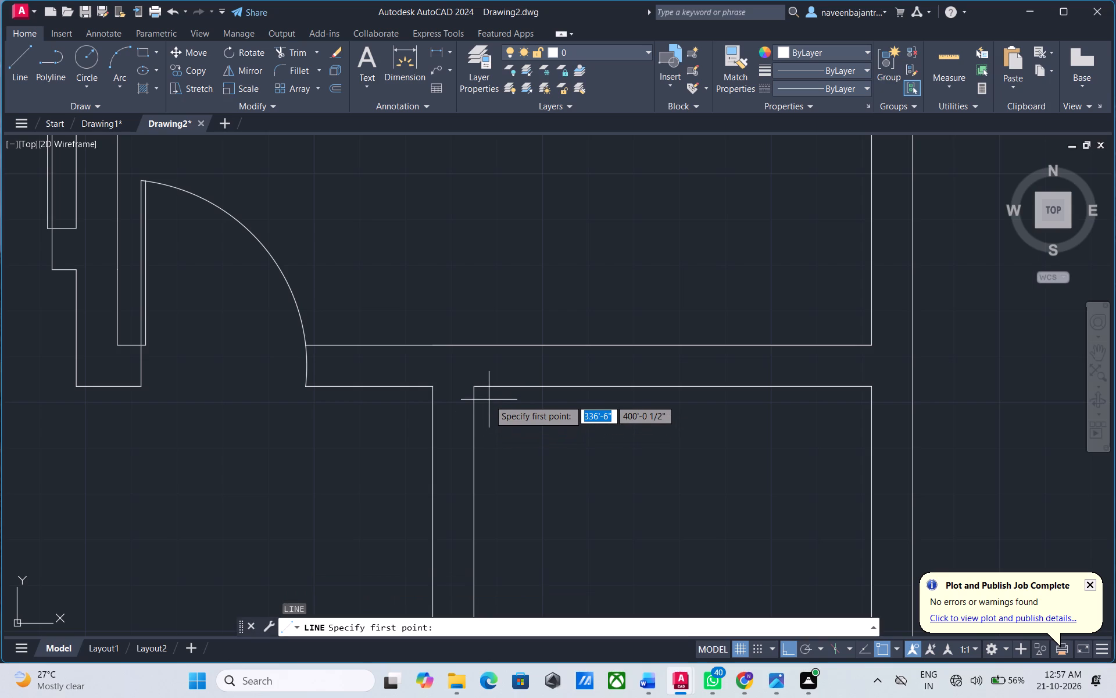
{"action": "left_click", "coordinate": [489, 401]}
{"action": "left_click", "coordinate": [394, 405]}
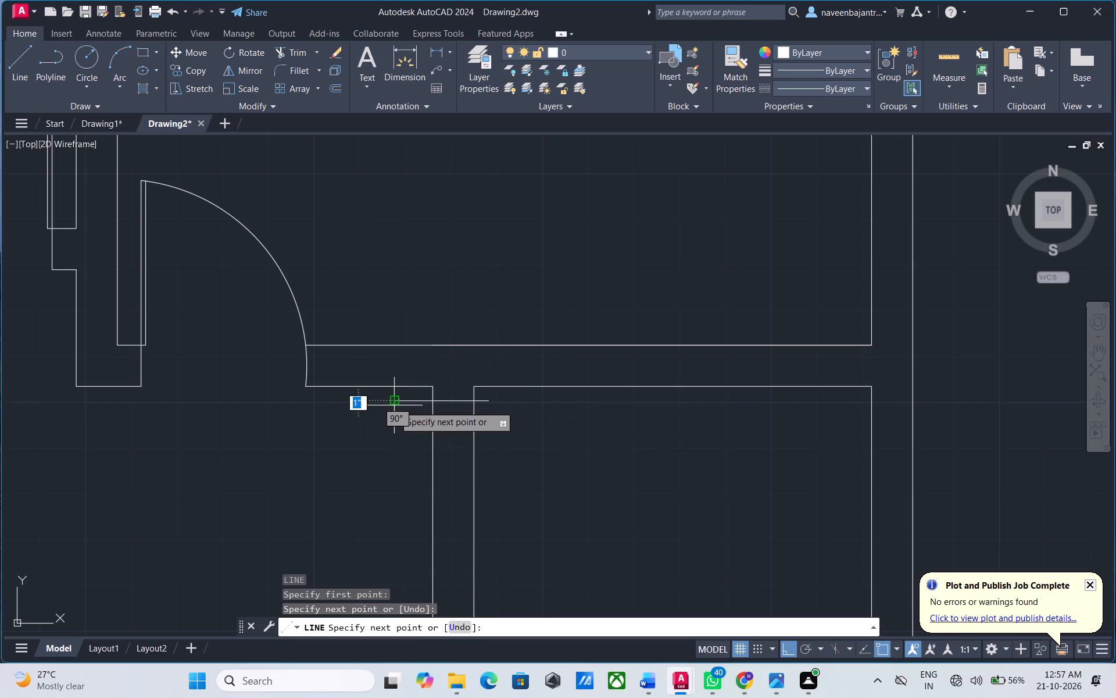
{"action": "key", "text": "Escape"}
{"action": "type", "text": "TR"}
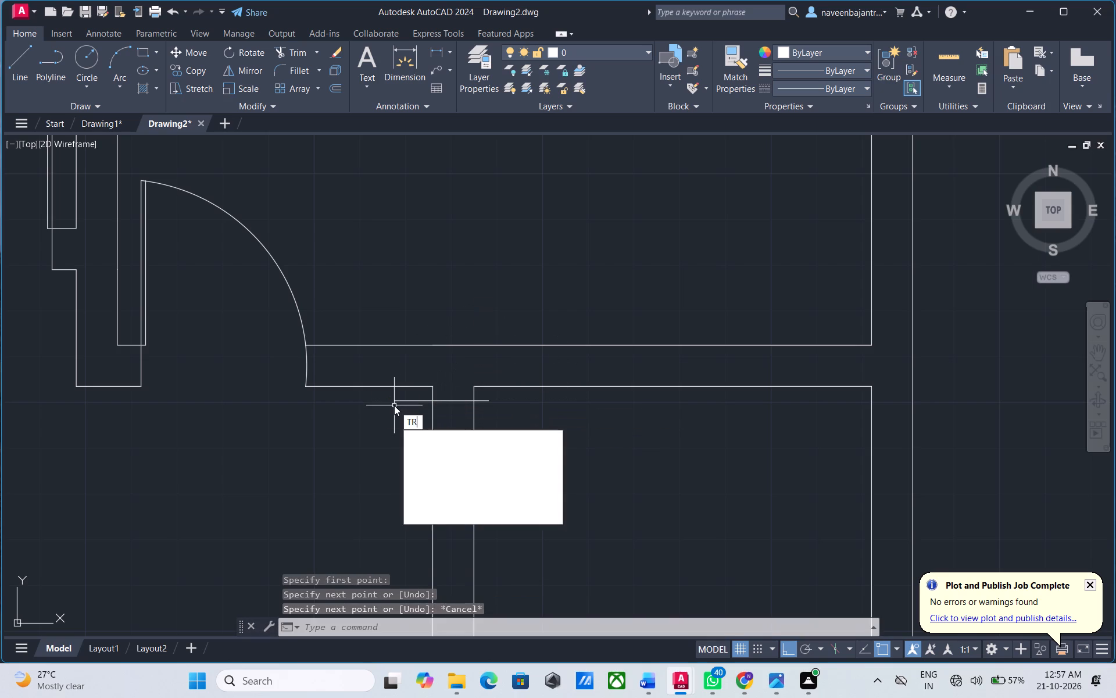
{"action": "key", "text": "space"}
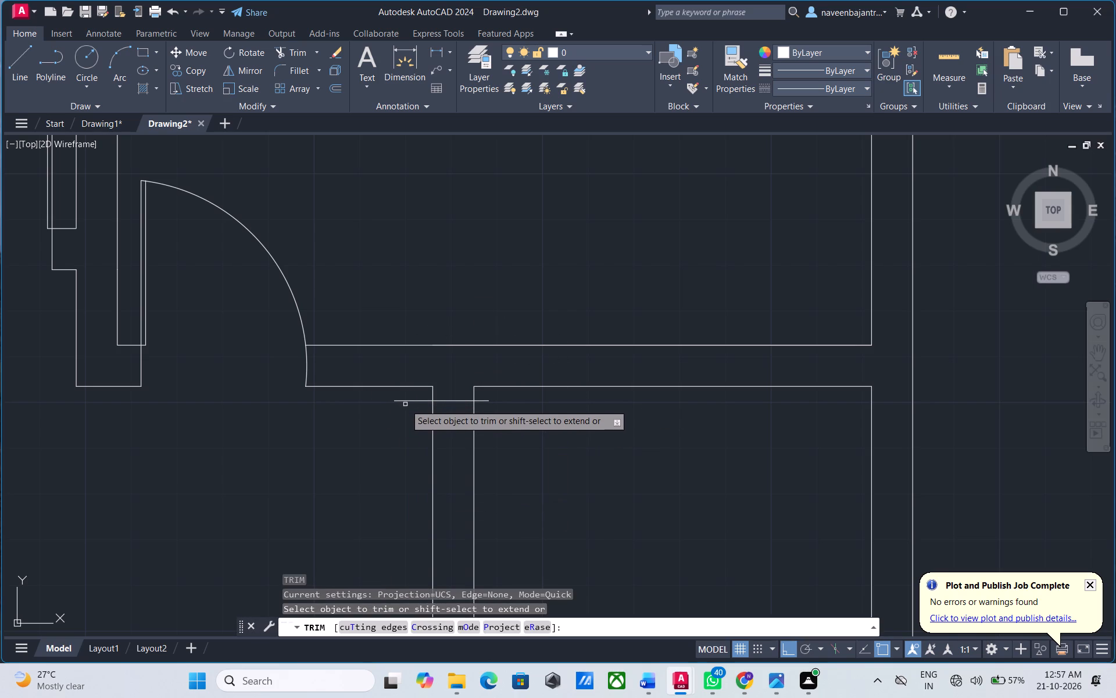
{"action": "left_click", "coordinate": [407, 402]}
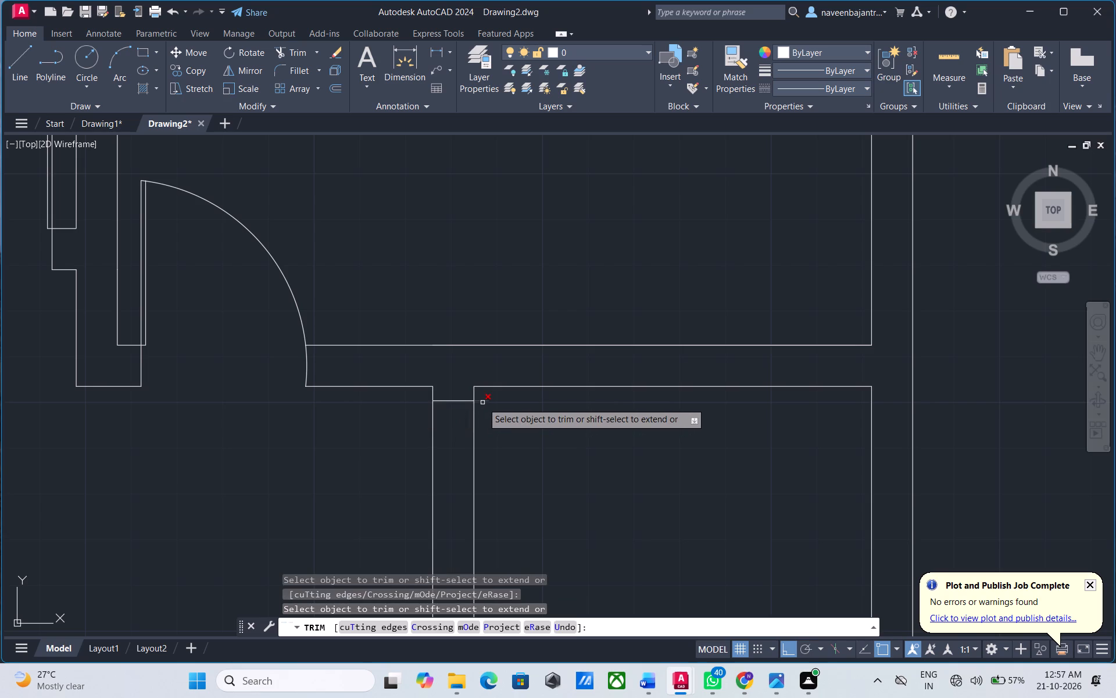
{"action": "left_click", "coordinate": [482, 403]}
{"action": "key", "text": "Escape"}
Draw a 3' door-leaf line horizontally rightward from the new jamb's right end and offset it 1" downward.
{"action": "type", "text": "L"}
{"action": "key", "text": "space"}
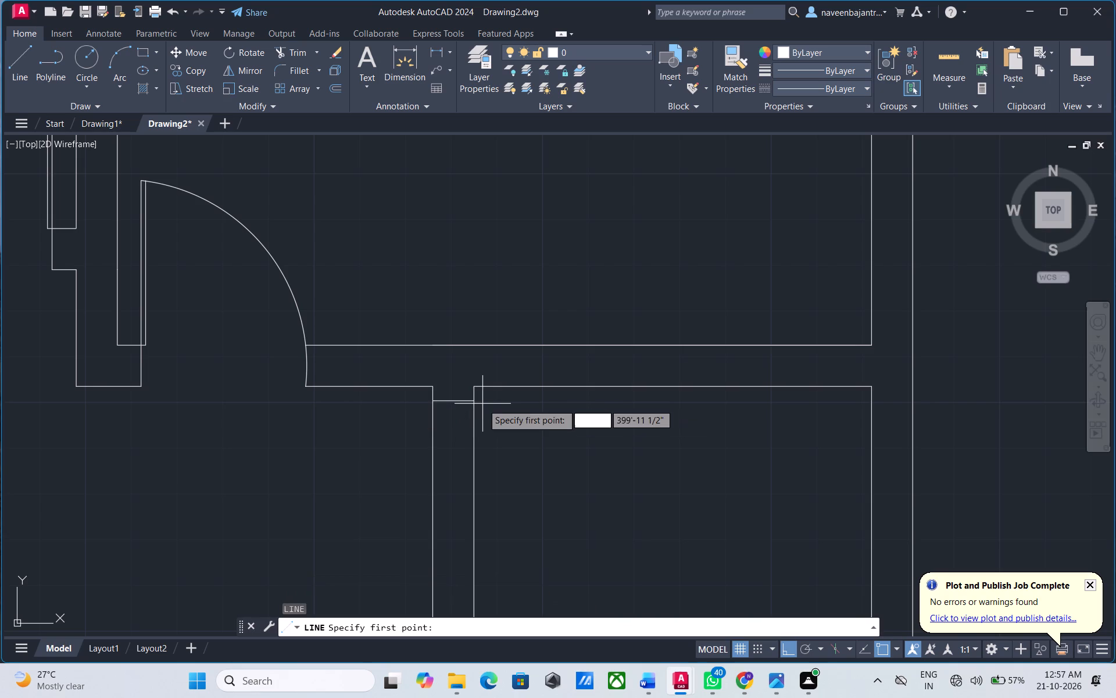
{"action": "left_click", "coordinate": [476, 403]}
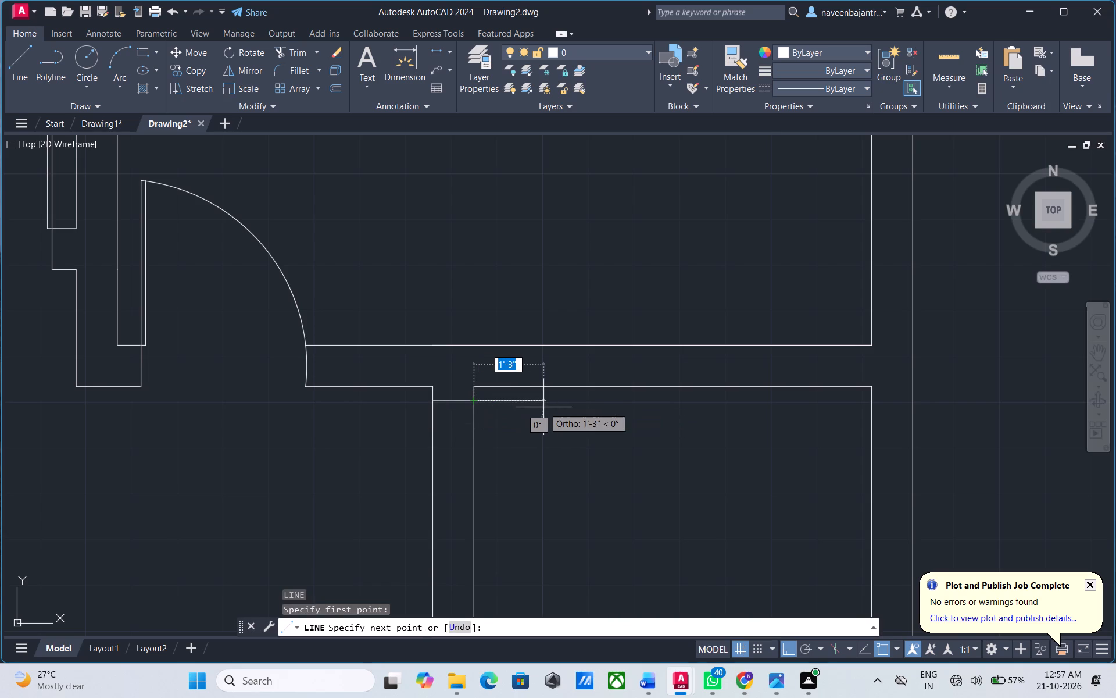
{"action": "type", "text": "3'"}
{"action": "key", "text": "Return"}
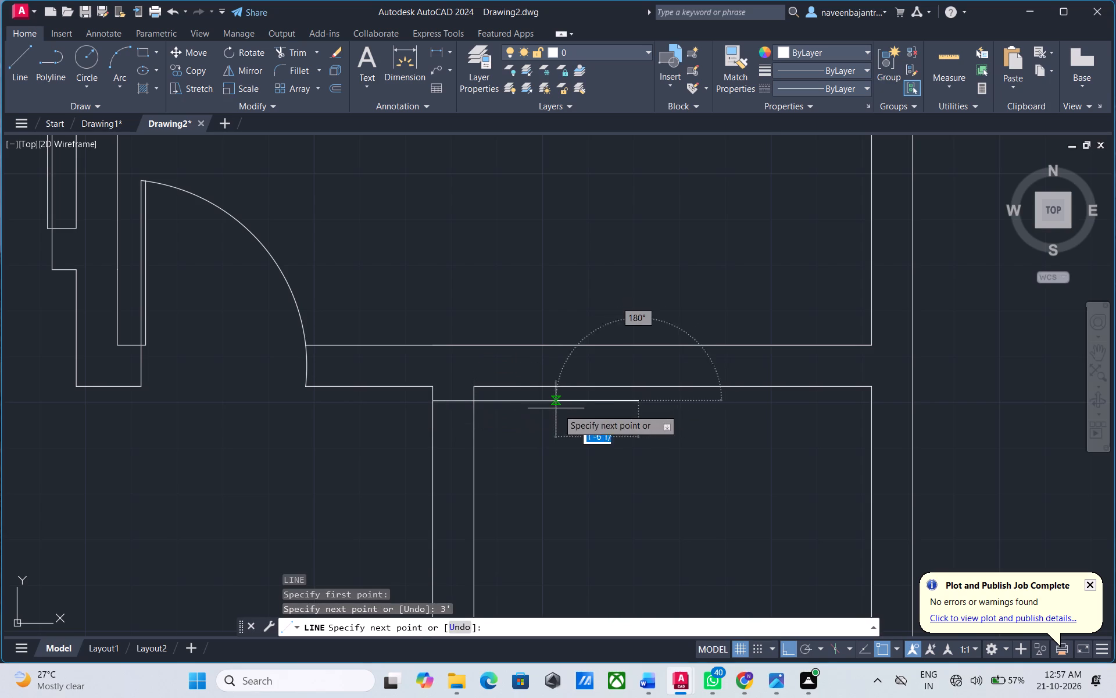
{"action": "key", "text": "Escape"}
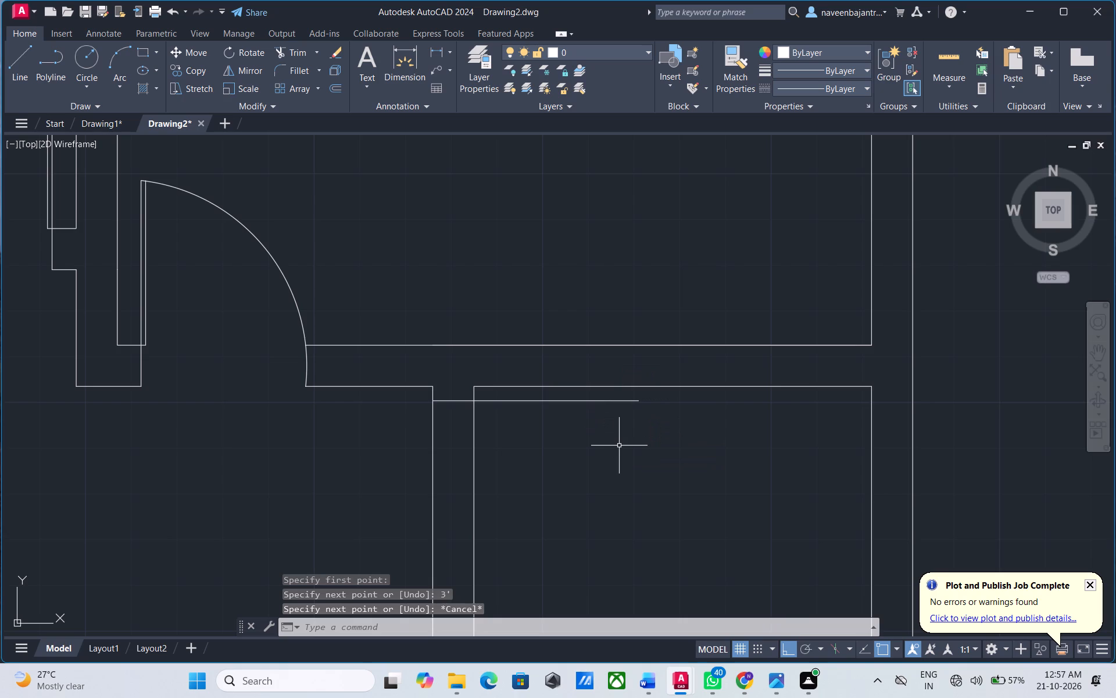
{"action": "type", "text": "O 1\""}
{"action": "key", "text": "Return"}
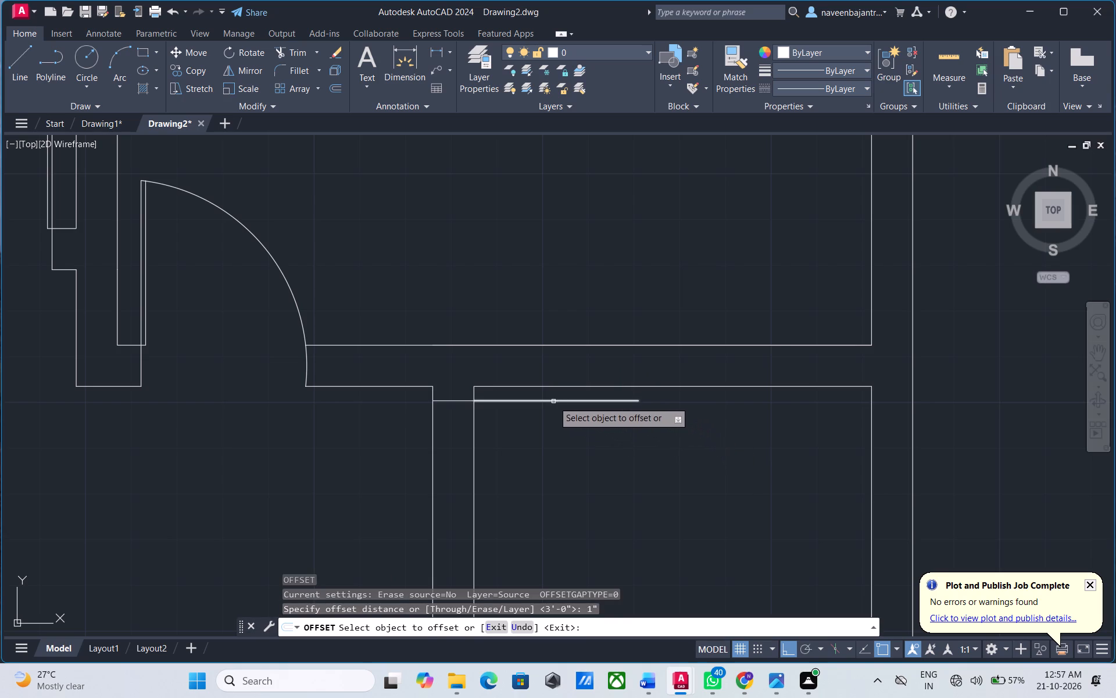
{"action": "left_click", "coordinate": [553, 401]}
{"action": "left_click", "coordinate": [552, 433]}
{"action": "key", "text": "Escape"}
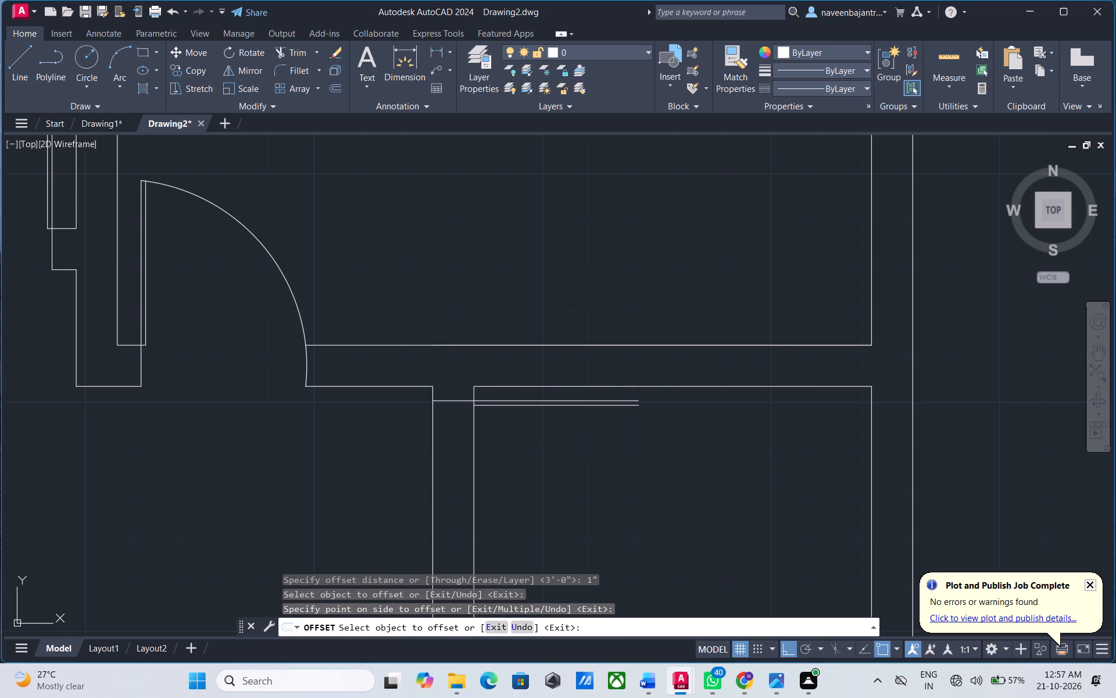
Offset the new jamb line 3' downward and trim both partition lines between the jambs to open the doorway.
{"action": "type", "text": "O 3'"}
{"action": "key", "text": "Return"}
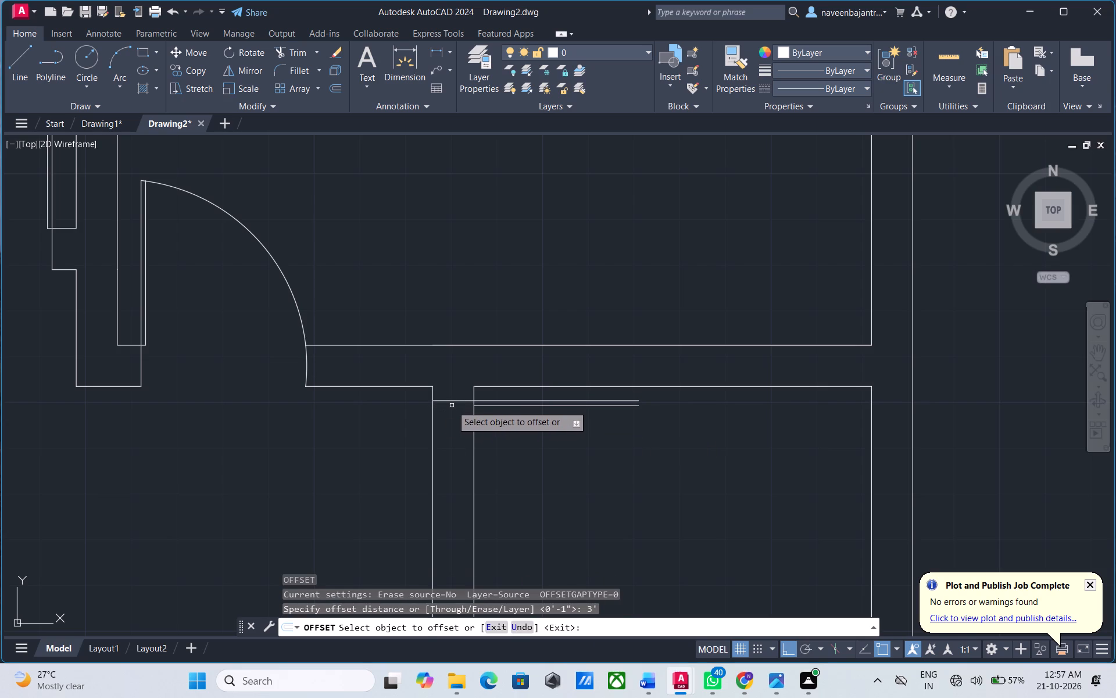
{"action": "left_click", "coordinate": [453, 402]}
{"action": "left_click", "coordinate": [458, 447]}
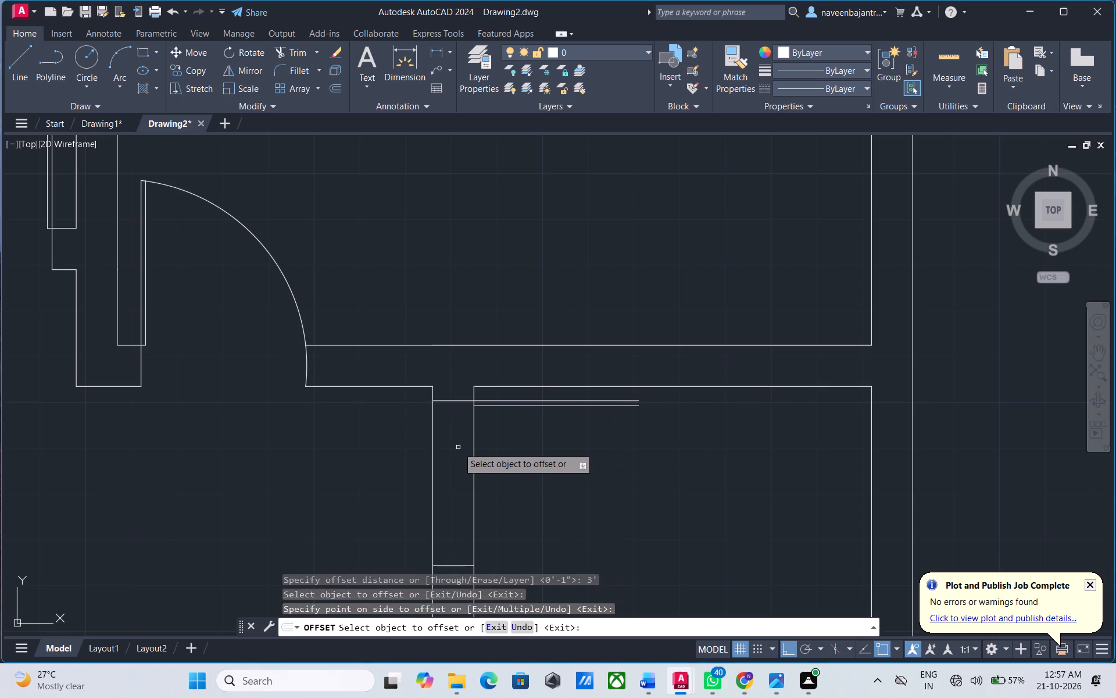
{"action": "key", "text": "Escape"}
{"action": "type", "text": "TR"}
{"action": "key", "text": "space"}
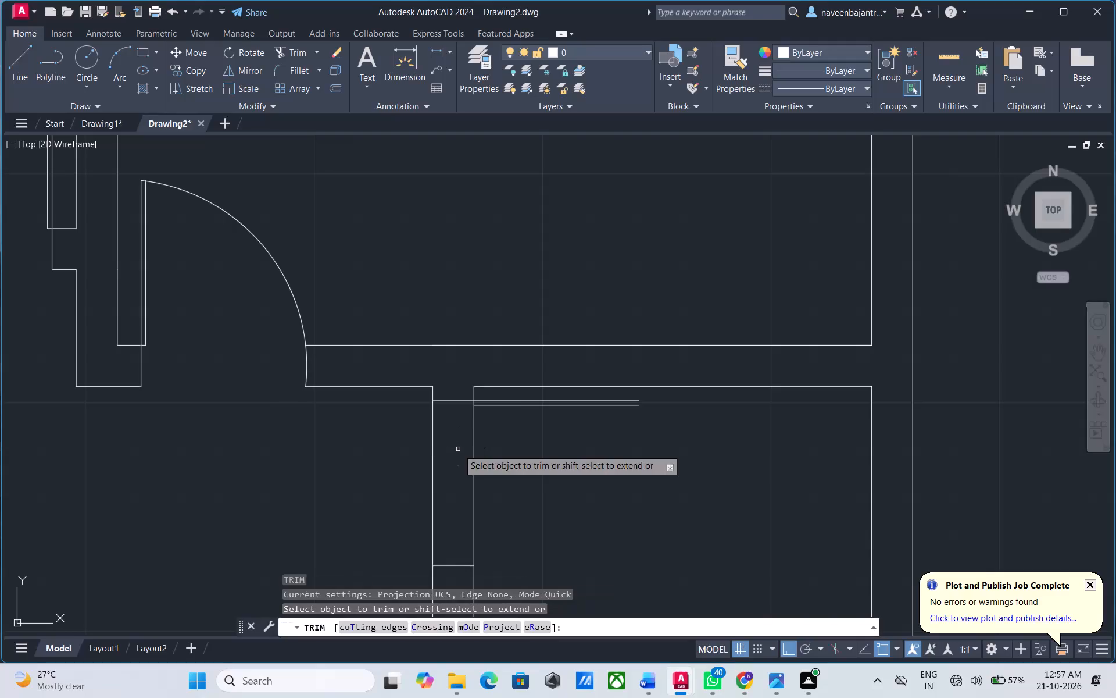
{"action": "left_click_drag", "start_coordinate": [414, 471], "coordinate": [507, 479]}
{"action": "left_click", "coordinate": [507, 479]}
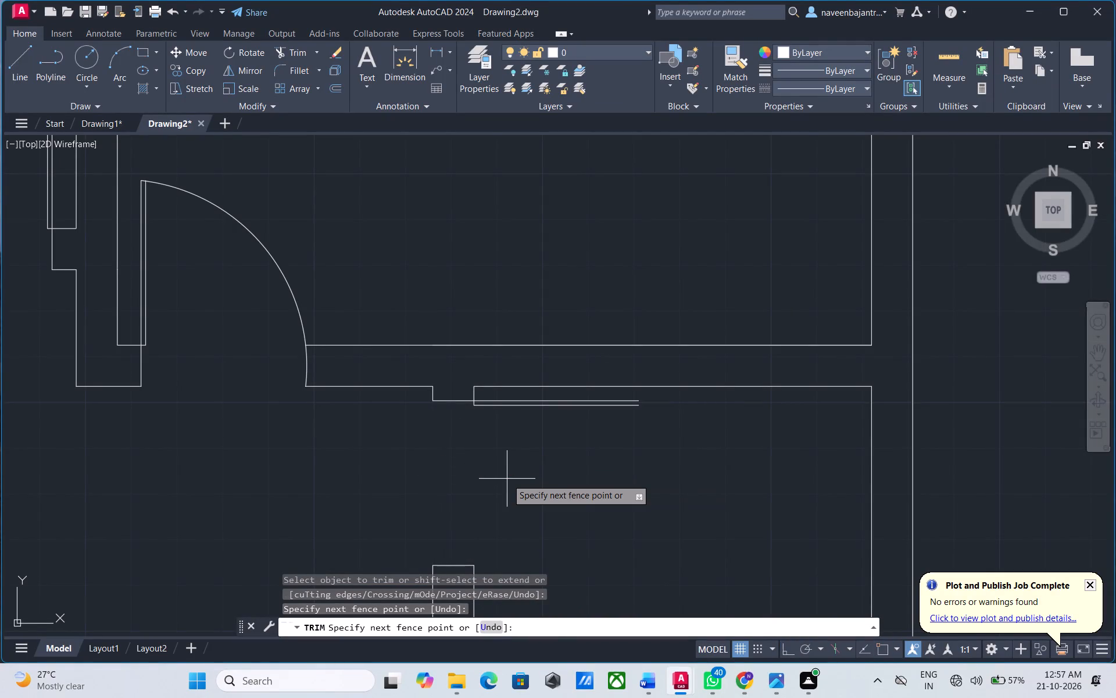
{"action": "key", "text": "Escape"}
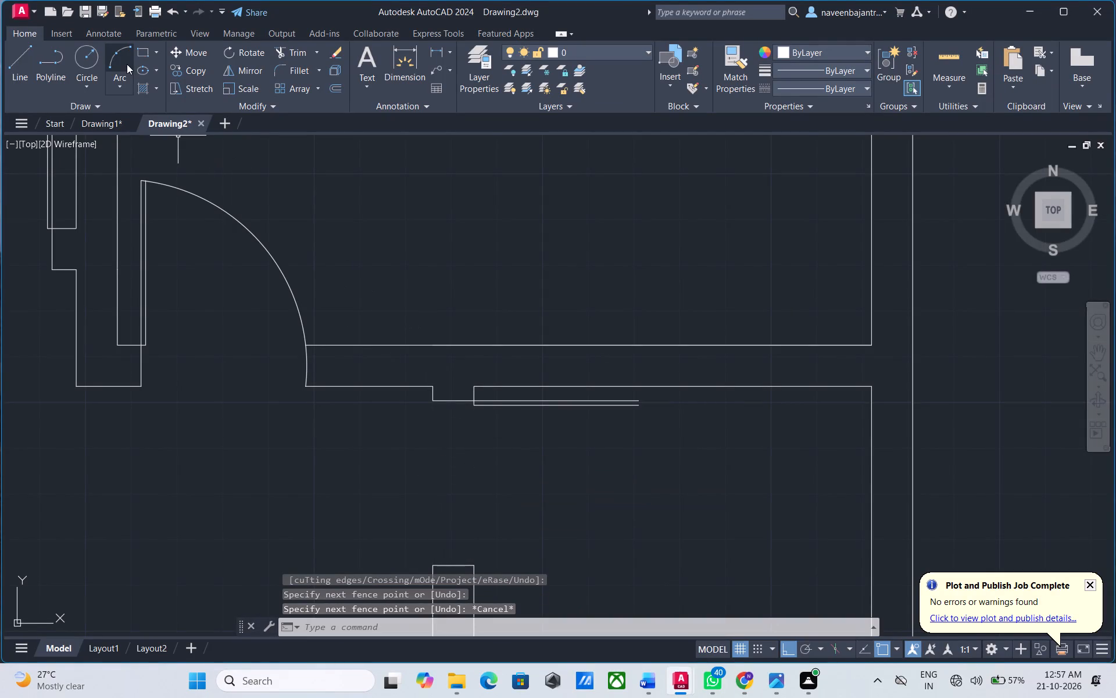
Draw a three-point door-swing arc from the leaf's right end through the lower jamb's right corner to its left corner.
{"action": "left_click", "coordinate": [127, 64]}
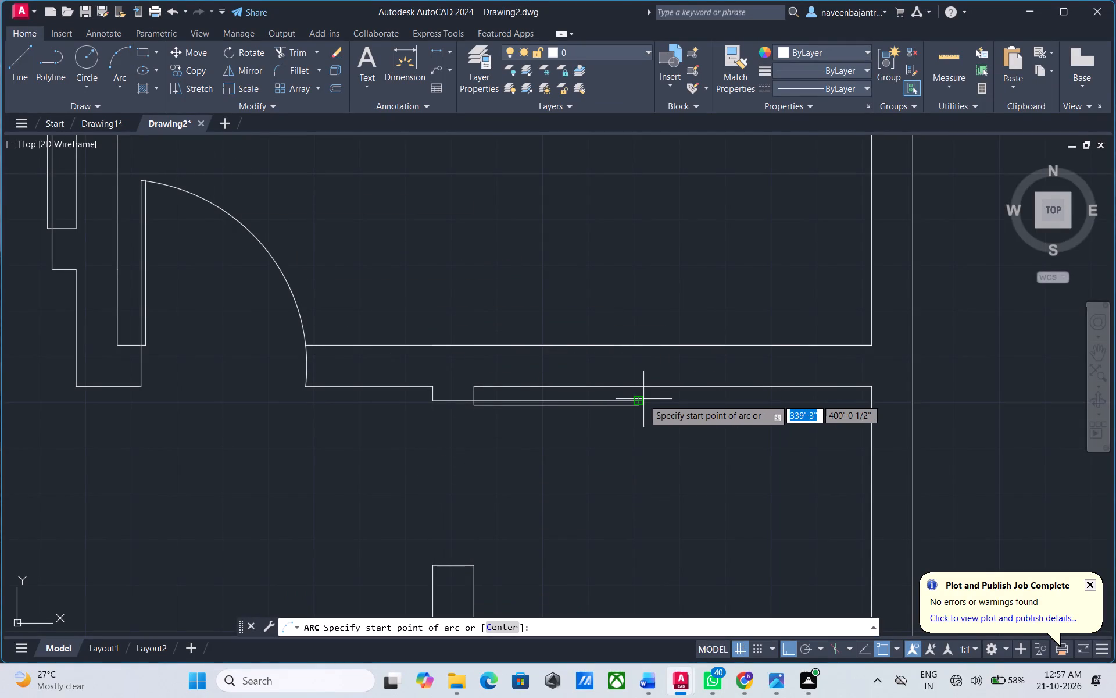
{"action": "left_click", "coordinate": [638, 400]}
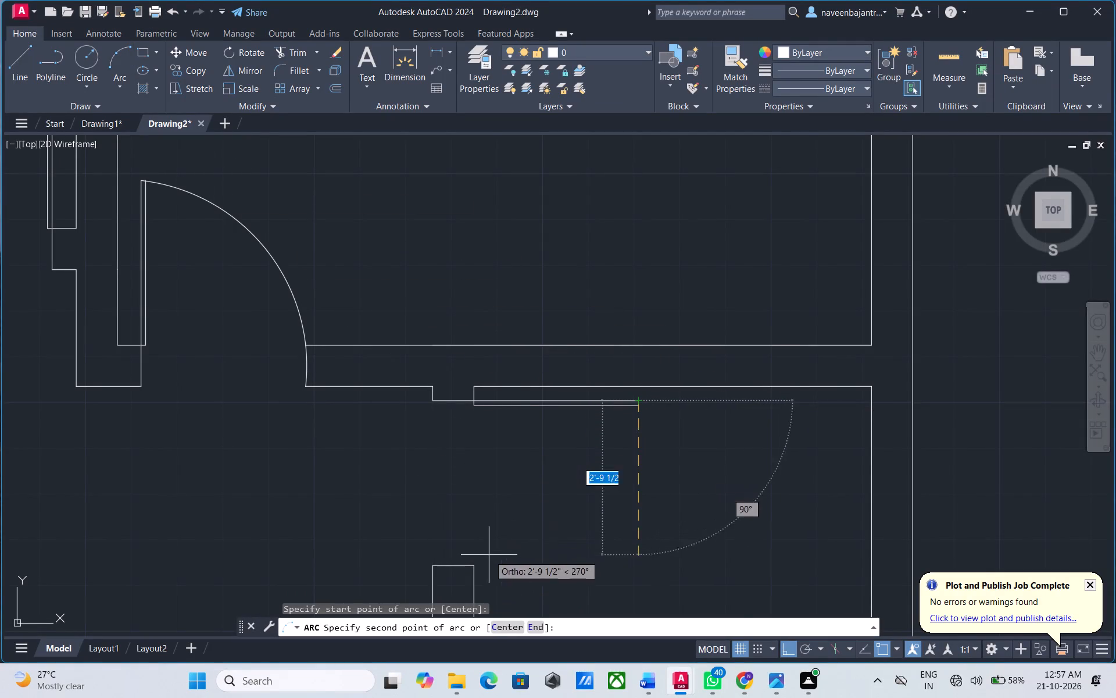
{"action": "left_click", "coordinate": [474, 561]}
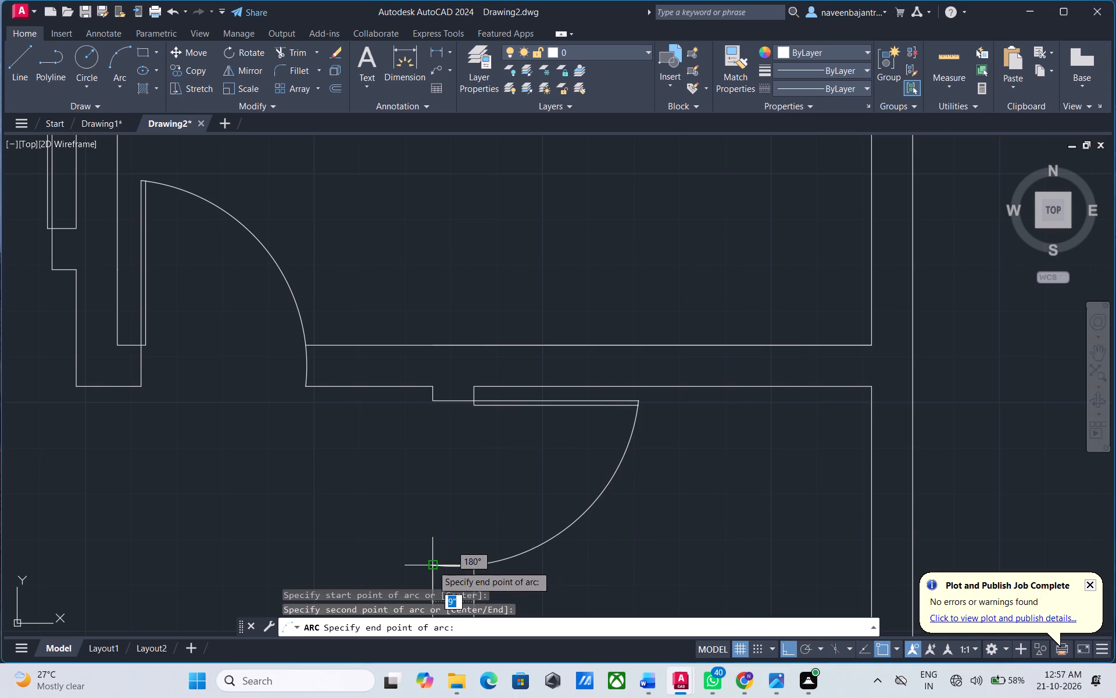
{"action": "left_click", "coordinate": [432, 565]}
{"action": "key", "text": "Escape"}
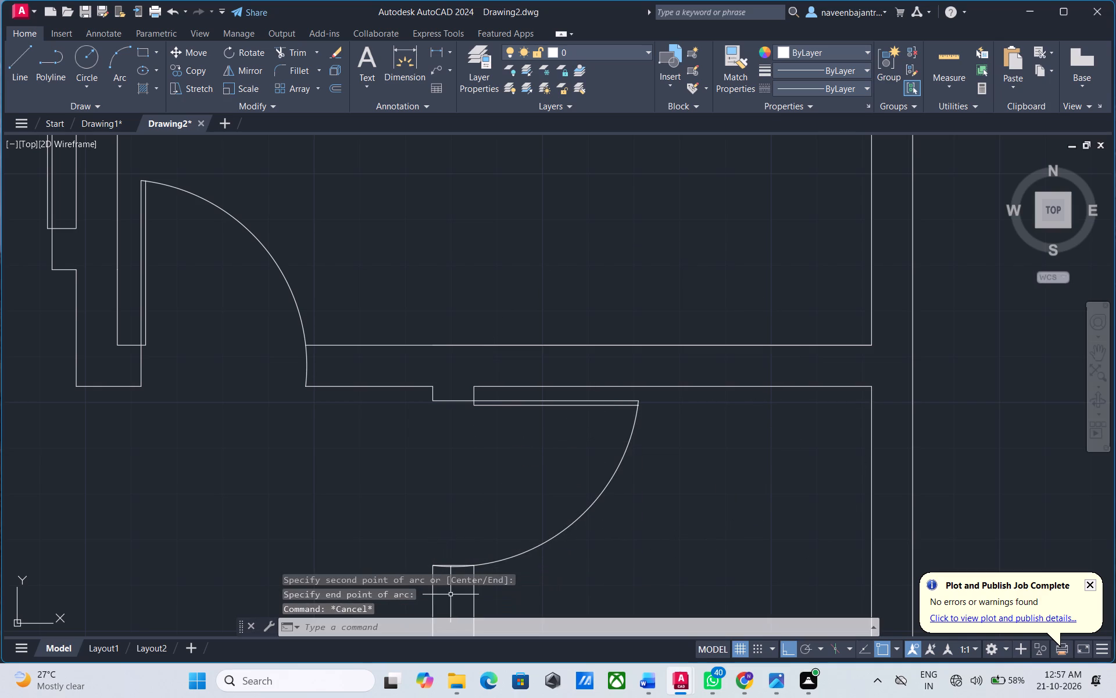
Trim away the straight lower jamb line beside the end of the third door-swing arc.
{"action": "scroll", "coordinate": [452, 594], "scroll_direction": "up", "scroll_amount": 3}
{"action": "key", "text": "Escape"}
{"action": "type", "text": "TR"}
{"action": "key", "text": "space"}
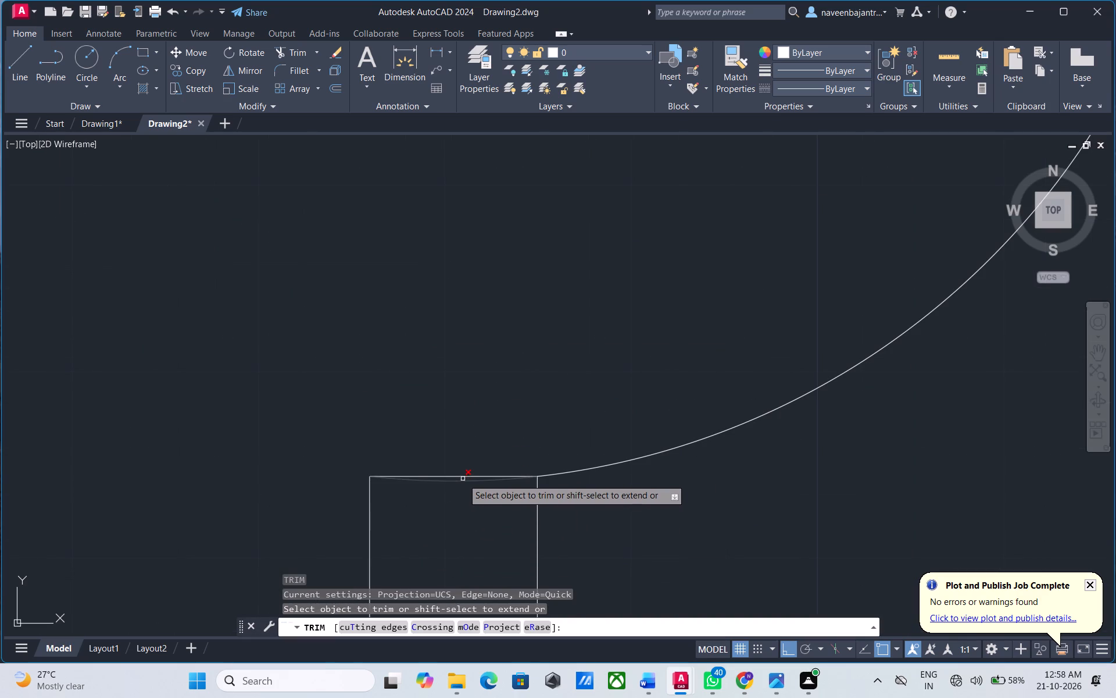
{"action": "left_click", "coordinate": [463, 478]}
{"action": "key", "text": "Escape"}
Draw two vertical lines across the middle horizontal wall, aligned with the lower partition's right face and the upper partition's left face.
{"action": "scroll", "coordinate": [463, 478], "scroll_direction": "down", "scroll_amount": 2}
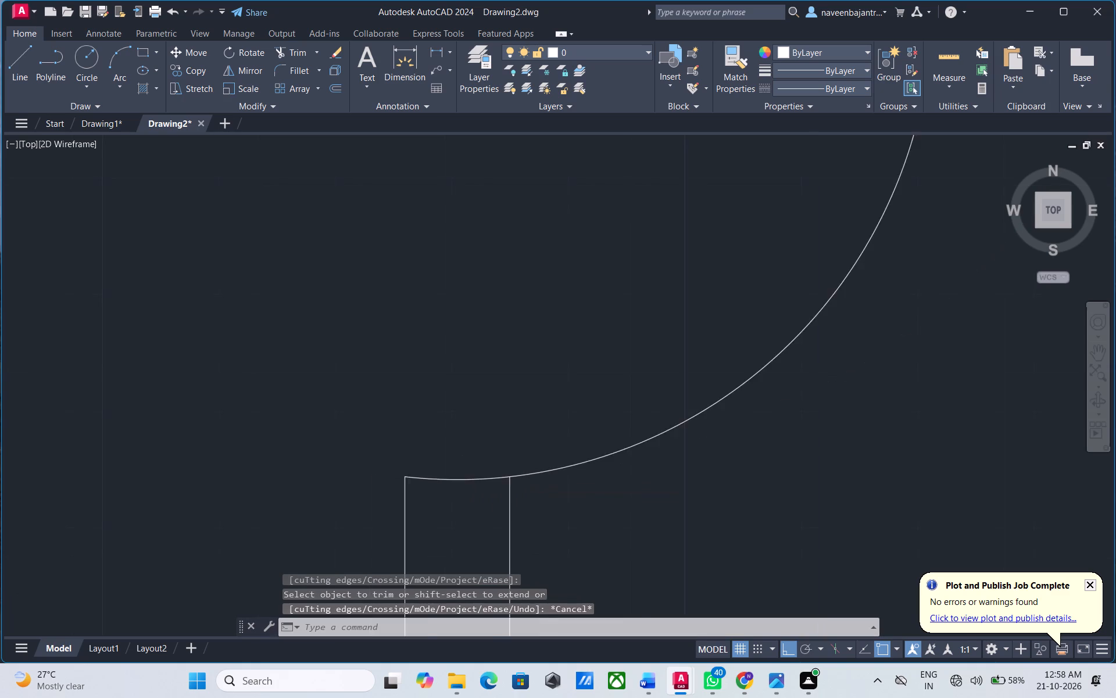
{"action": "scroll", "coordinate": [463, 478], "scroll_direction": "down", "scroll_amount": 5}
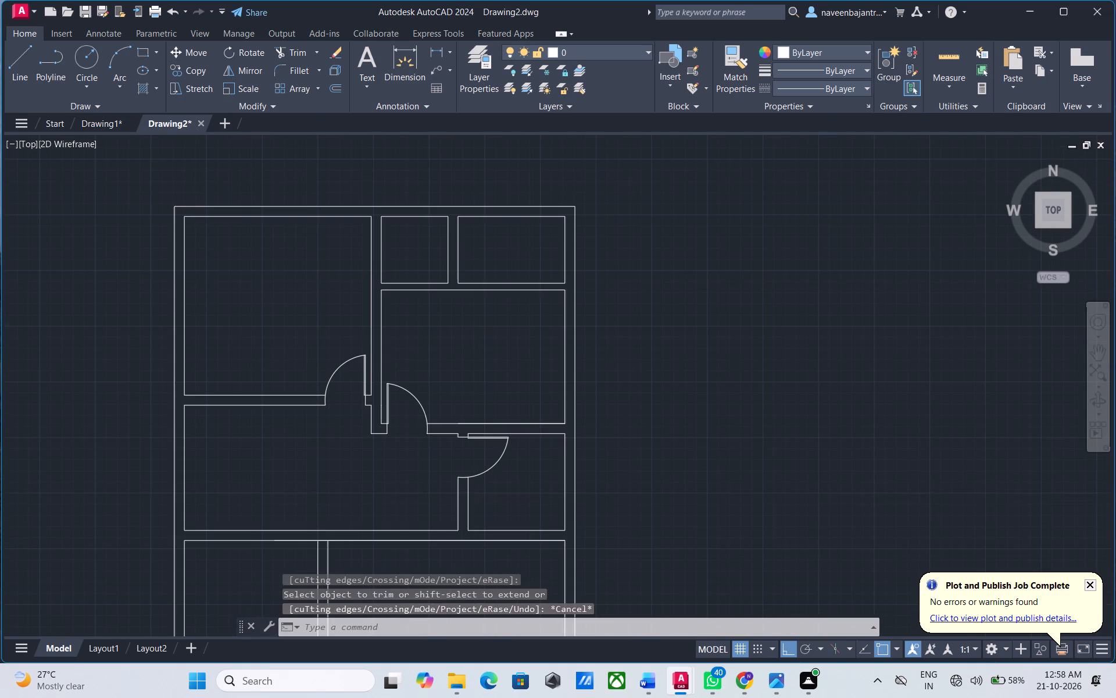
{"action": "scroll", "coordinate": [463, 478], "scroll_direction": "down", "scroll_amount": 1}
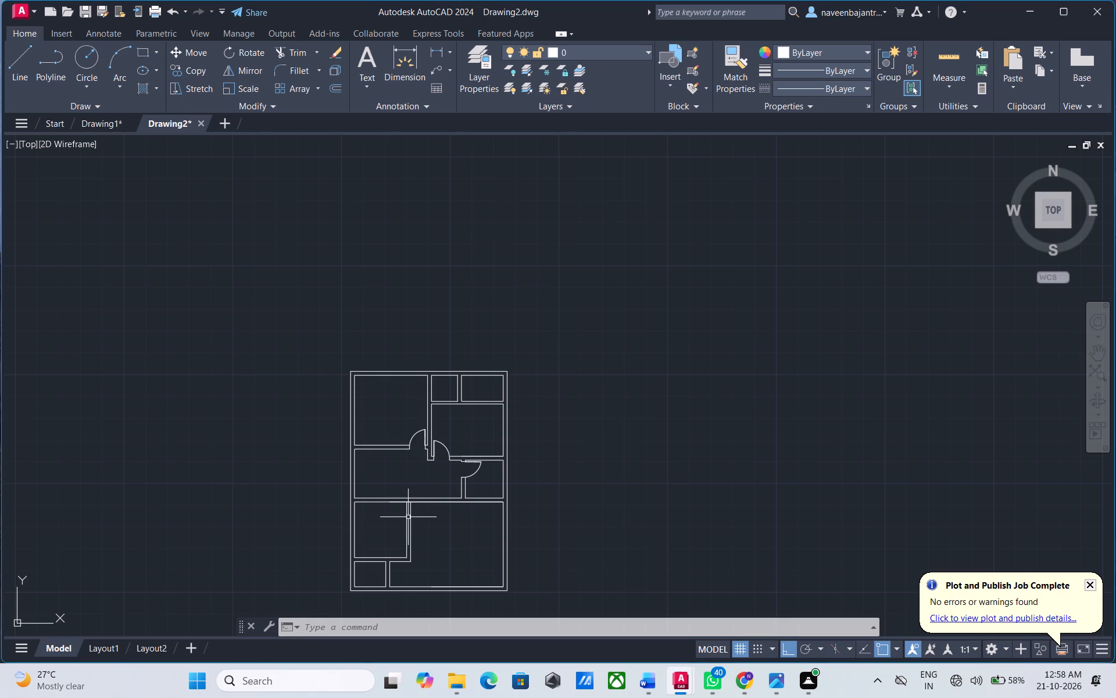
{"action": "scroll", "coordinate": [408, 517], "scroll_direction": "up", "scroll_amount": 3}
{"action": "key", "text": "Escape"}
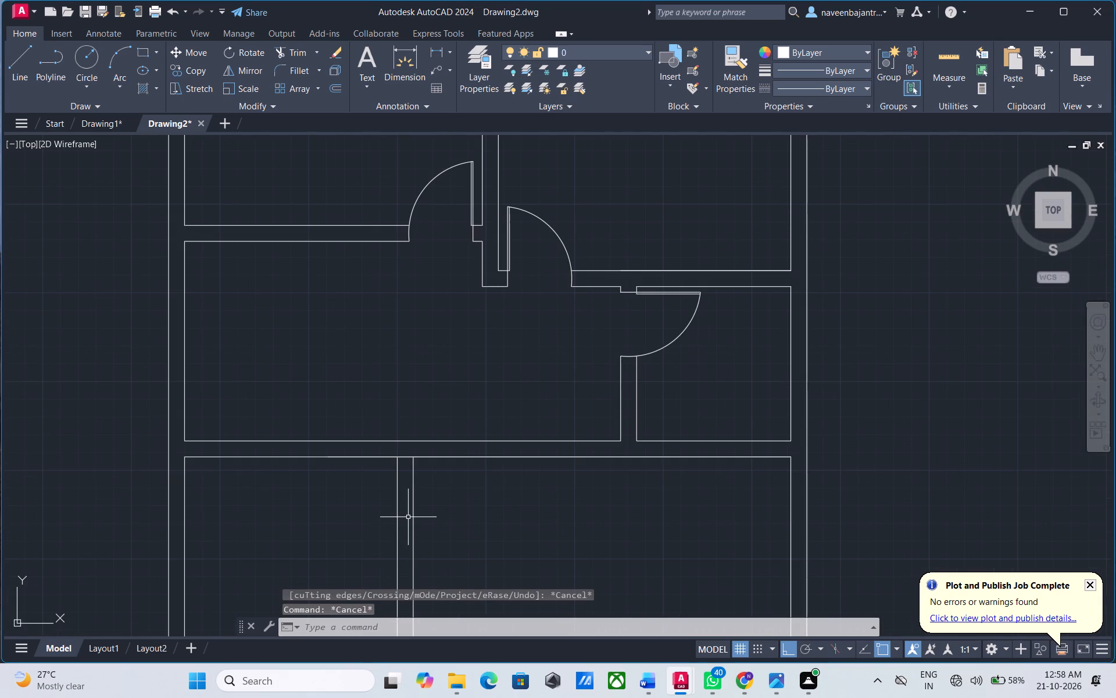
{"action": "key", "text": "Escape"}
{"action": "type", "text": "L"}
{"action": "key", "text": "space"}
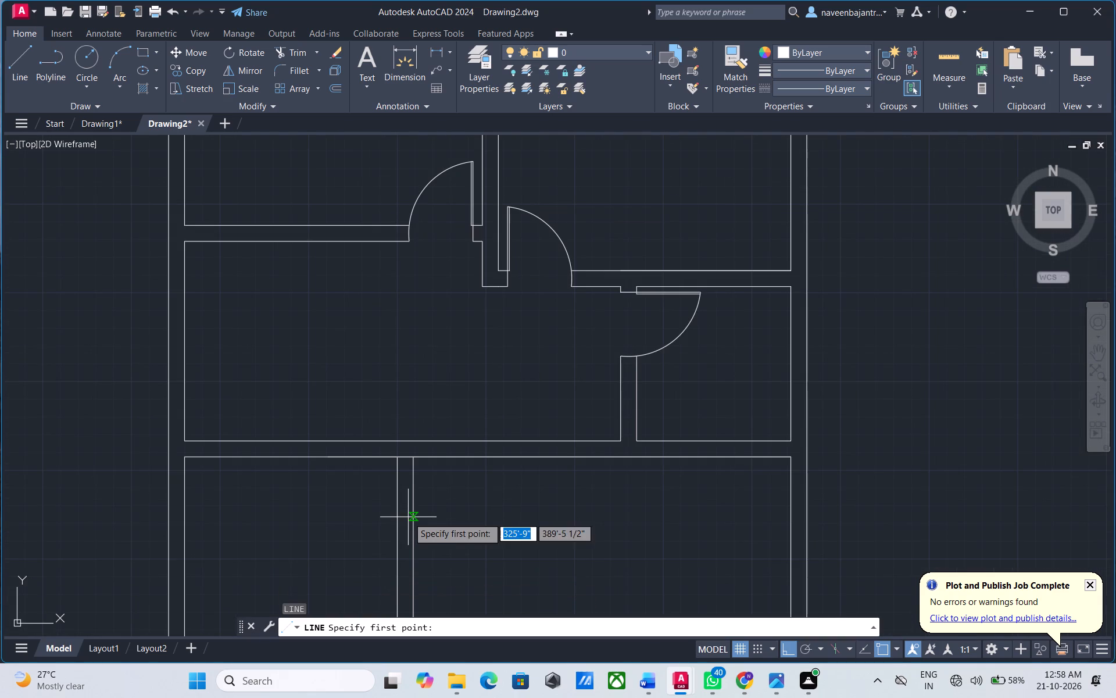
{"action": "left_click", "coordinate": [417, 457]}
{"action": "left_click", "coordinate": [415, 428]}
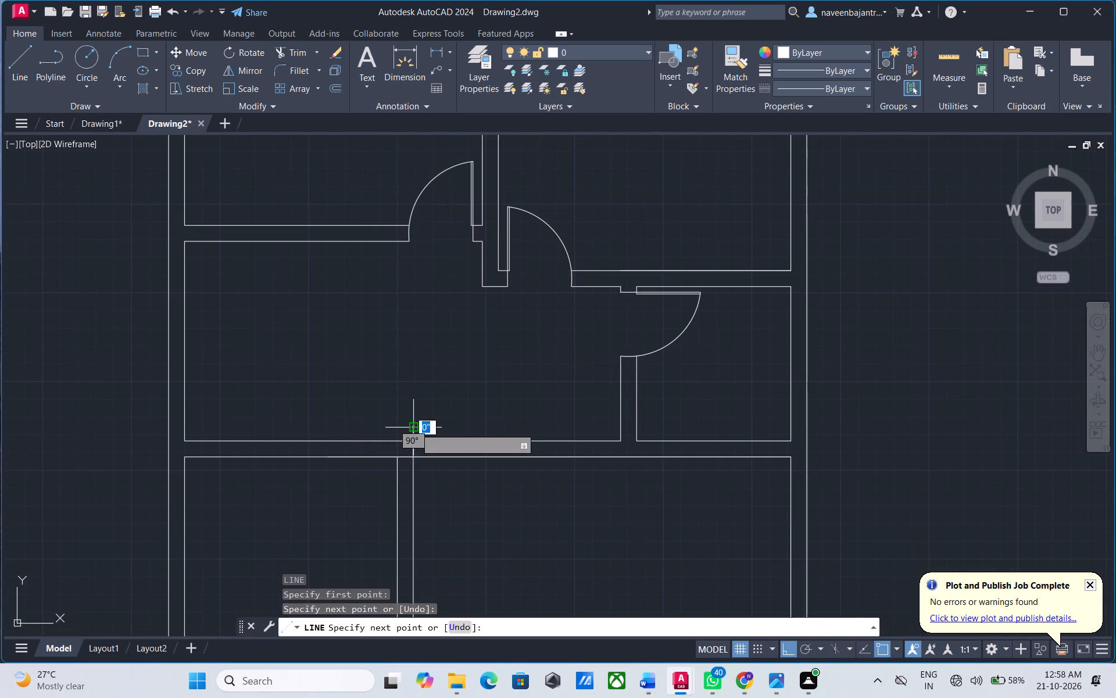
{"action": "key", "text": "Escape"}
{"action": "type", "text": "L"}
{"action": "key", "text": "space"}
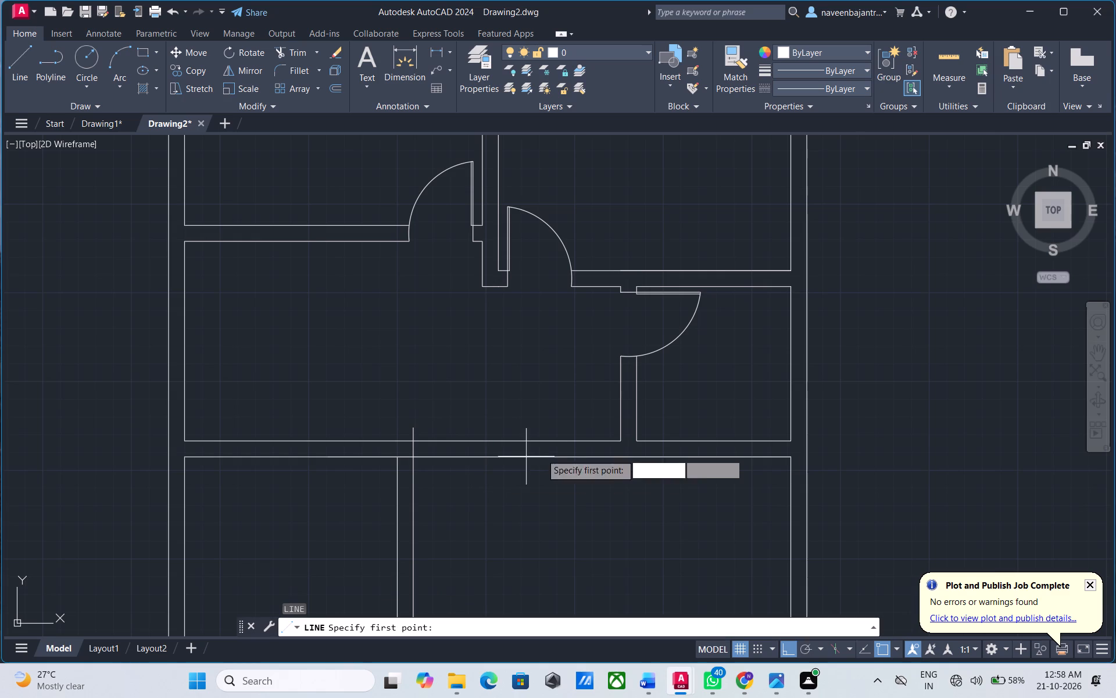
{"action": "left_click", "coordinate": [623, 439]}
{"action": "left_click", "coordinate": [624, 486]}
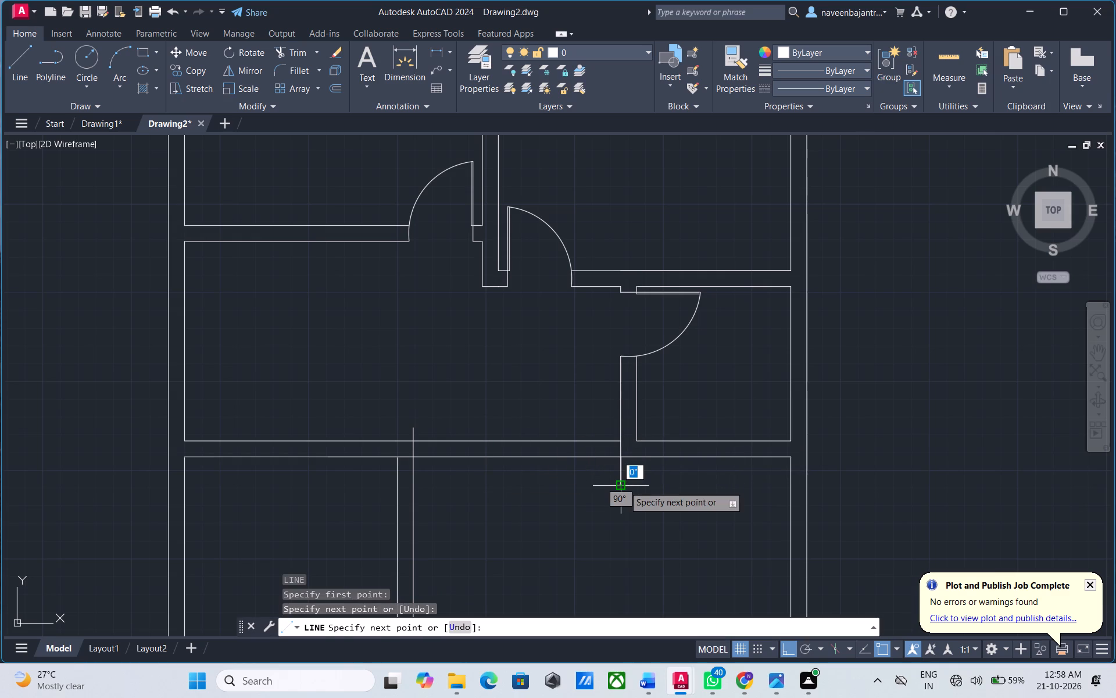
{"action": "key", "text": "Escape"}
Trim the overhanging ends of both vertical lines back to the faces of the middle horizontal wall.
{"action": "type", "text": "TR"}
{"action": "key", "text": "space"}
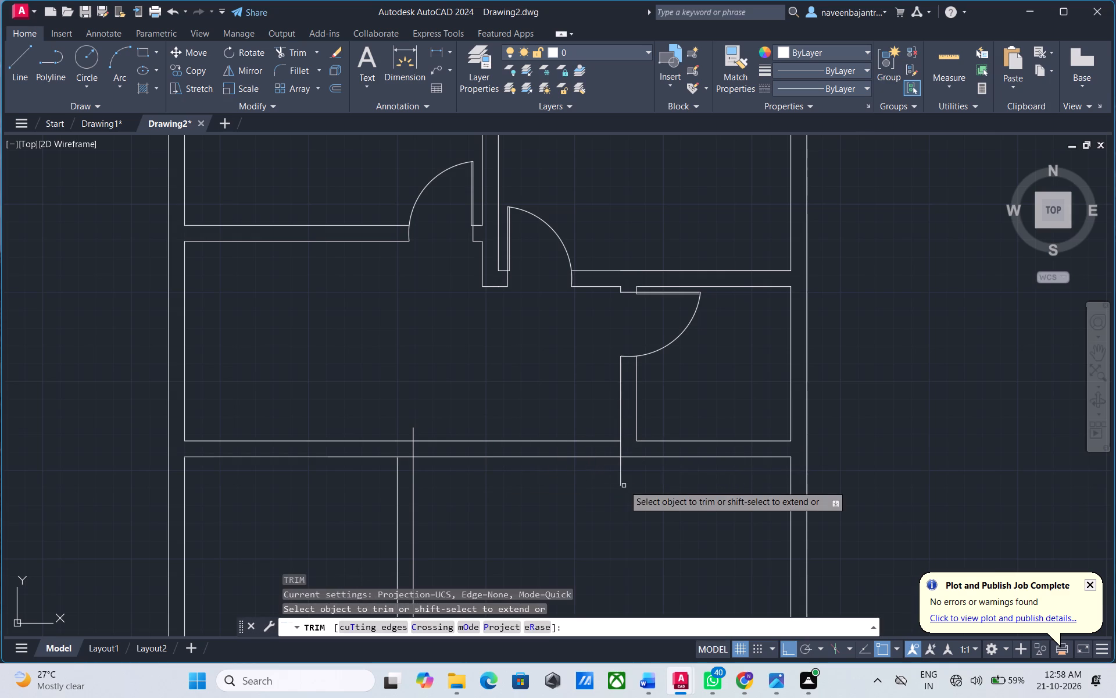
{"action": "left_click", "coordinate": [619, 473]}
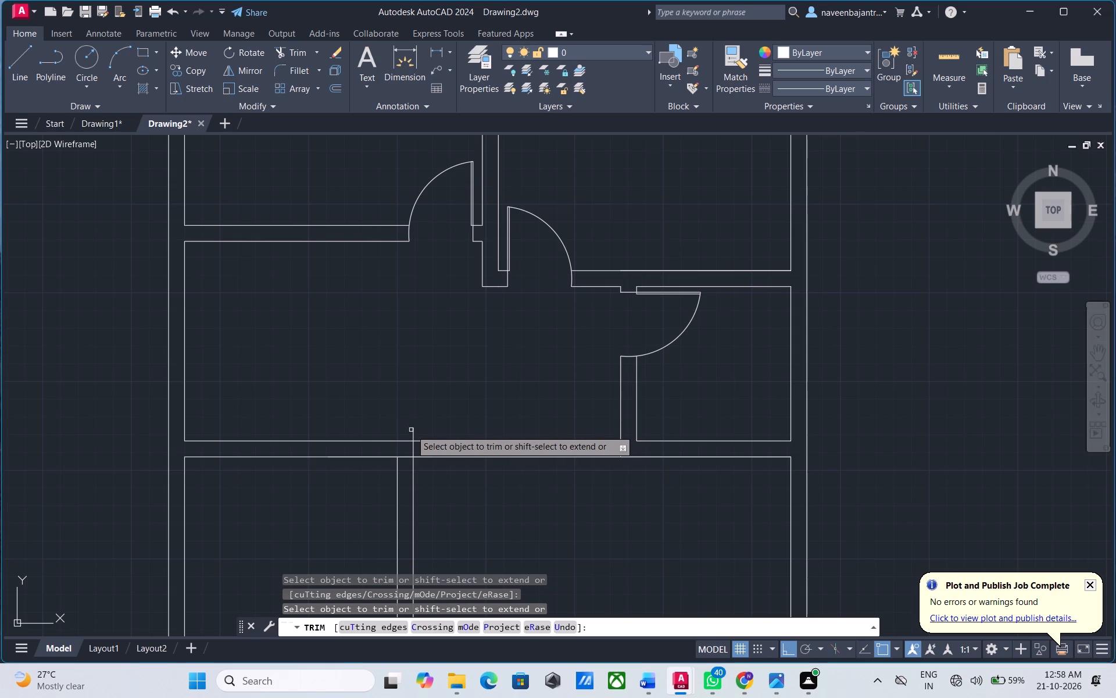
{"action": "left_click", "coordinate": [413, 431]}
{"action": "key", "text": "Escape"}
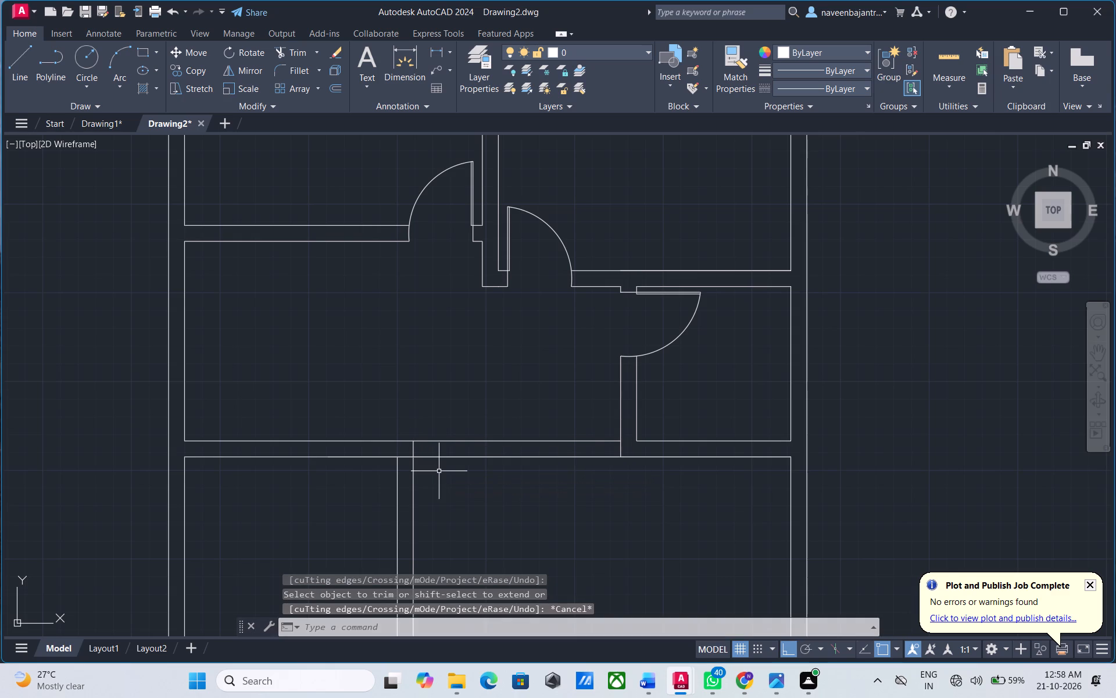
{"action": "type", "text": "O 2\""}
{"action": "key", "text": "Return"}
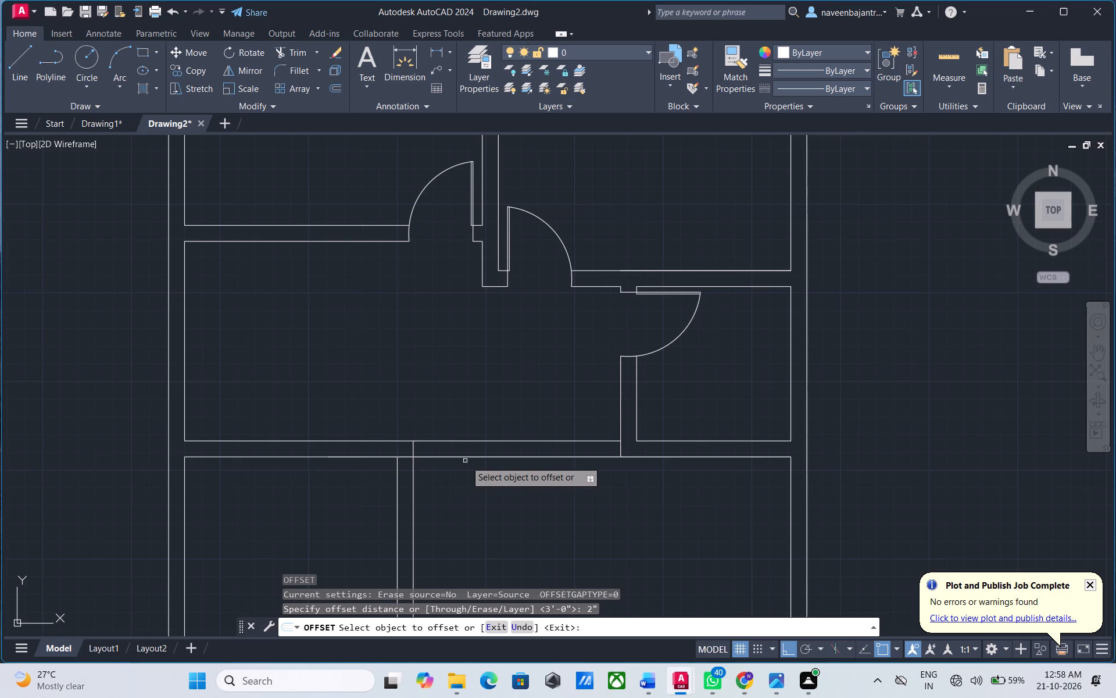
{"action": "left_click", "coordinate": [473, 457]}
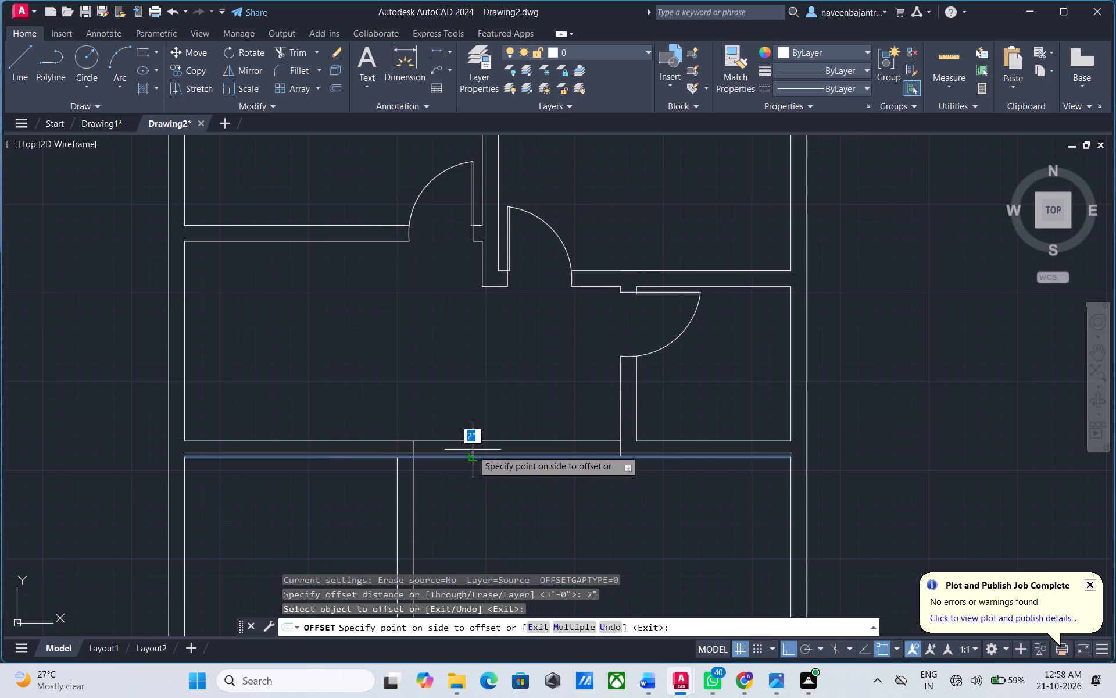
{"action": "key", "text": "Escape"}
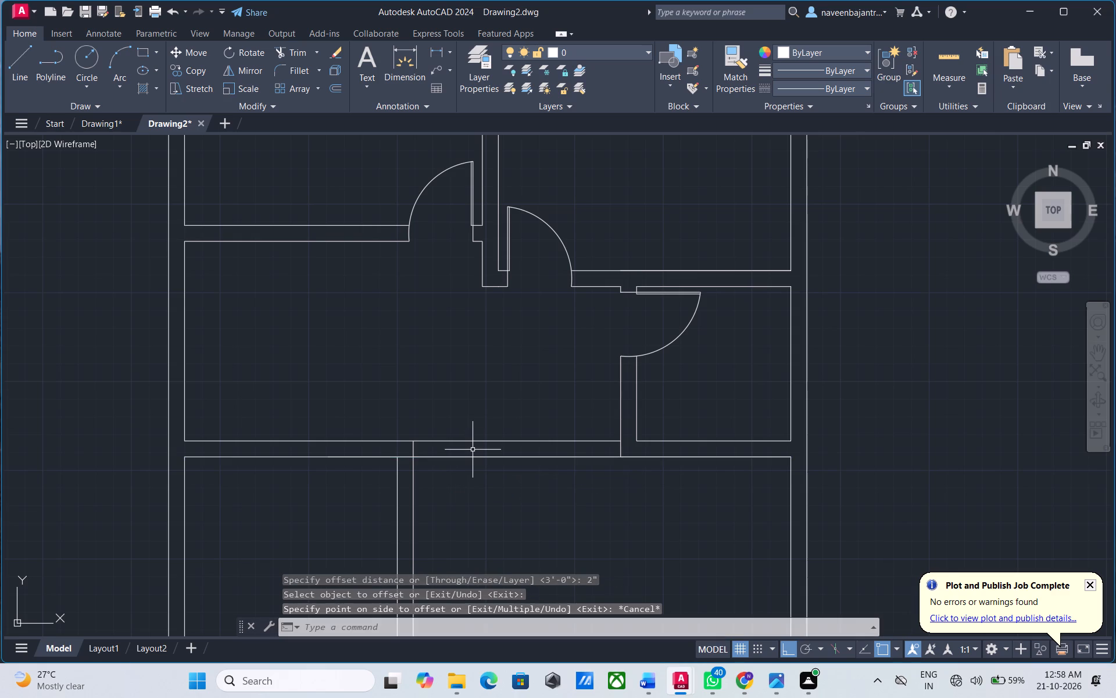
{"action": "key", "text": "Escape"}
Offset the lower face line of the middle horizontal wall 3" upward into the wall.
{"action": "type", "text": "O 3"}
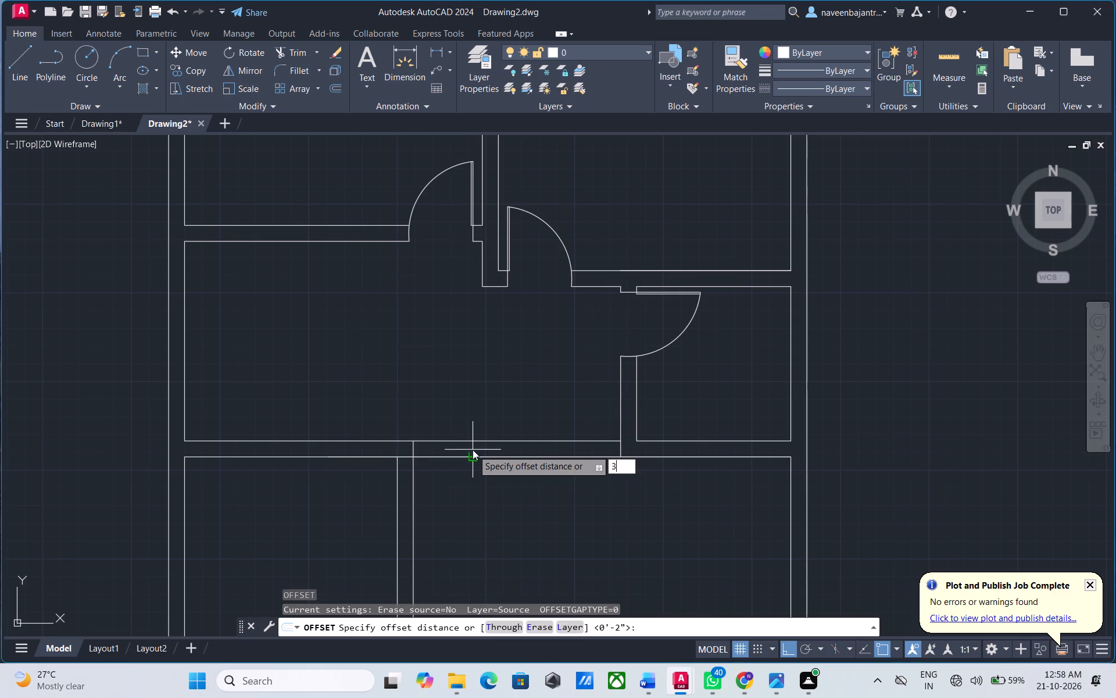
{"action": "key", "text": "shift+quotedbl"}
{"action": "key", "text": "Return"}
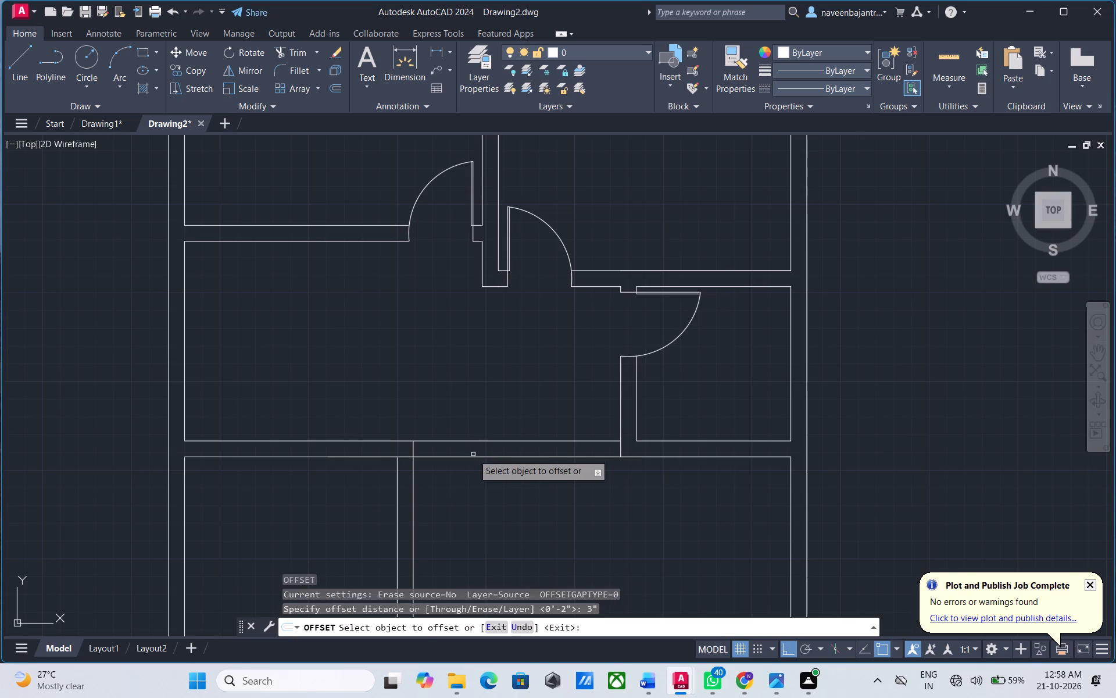
{"action": "left_click", "coordinate": [473, 456]}
{"action": "left_click", "coordinate": [473, 447]}
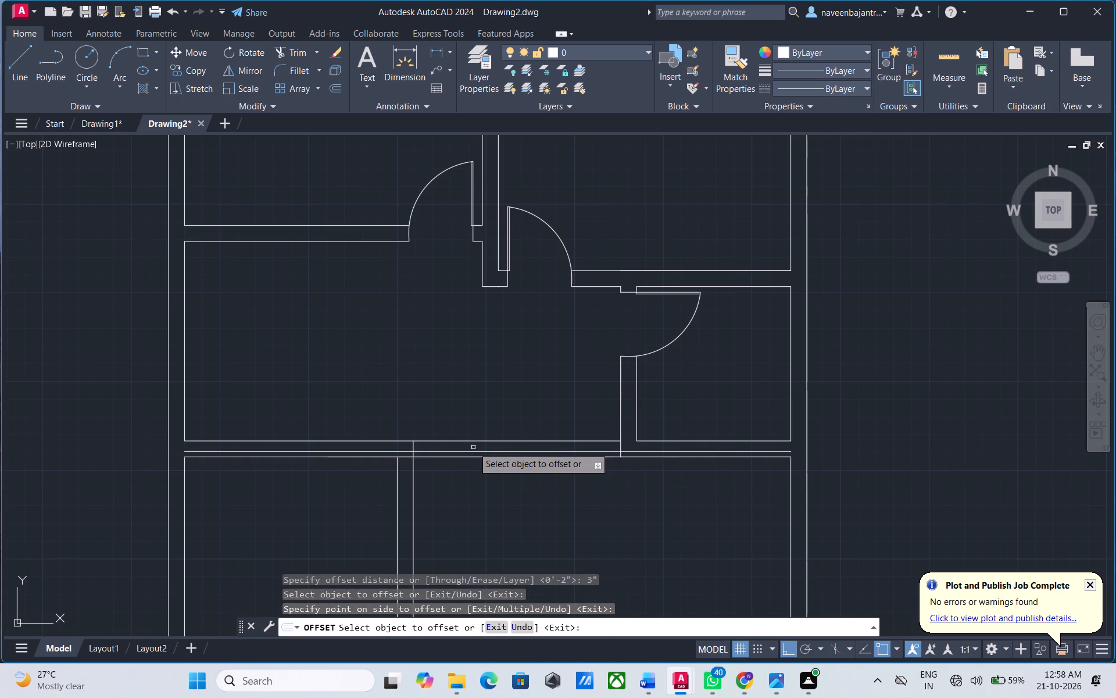
{"action": "key", "text": "Escape"}
Trim the offset line outside the two vertical lines crossing the middle wall, keeping only the portion between them.
{"action": "type", "text": "TR"}
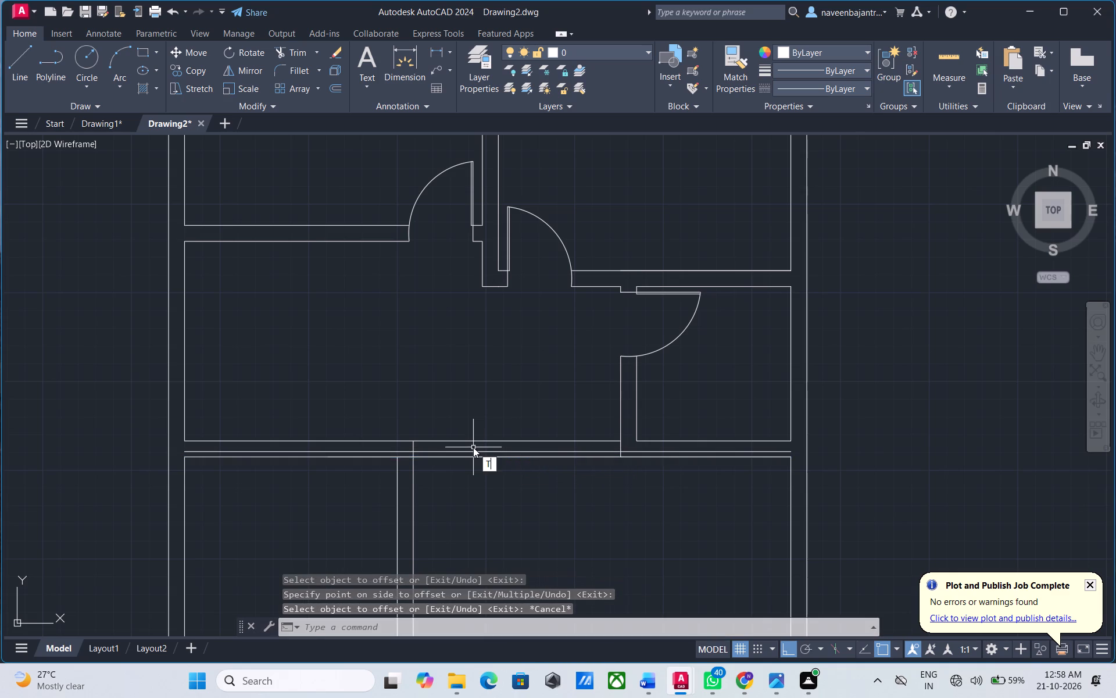
{"action": "key", "text": "space"}
{"action": "left_click", "coordinate": [391, 451]}
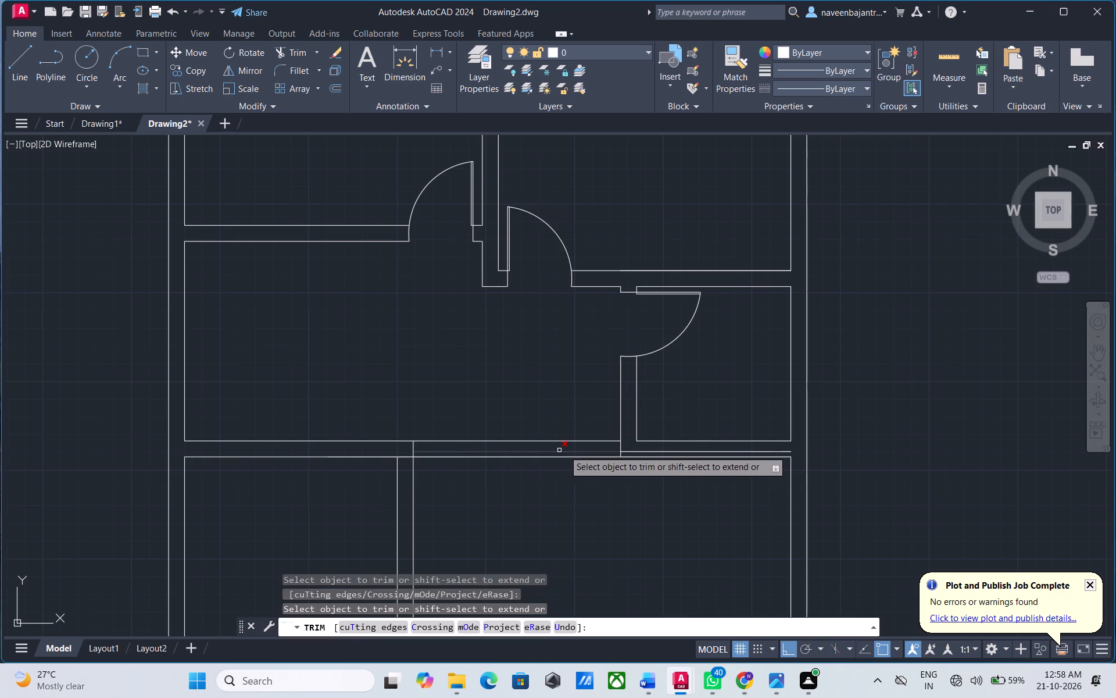
{"action": "left_click", "coordinate": [651, 452]}
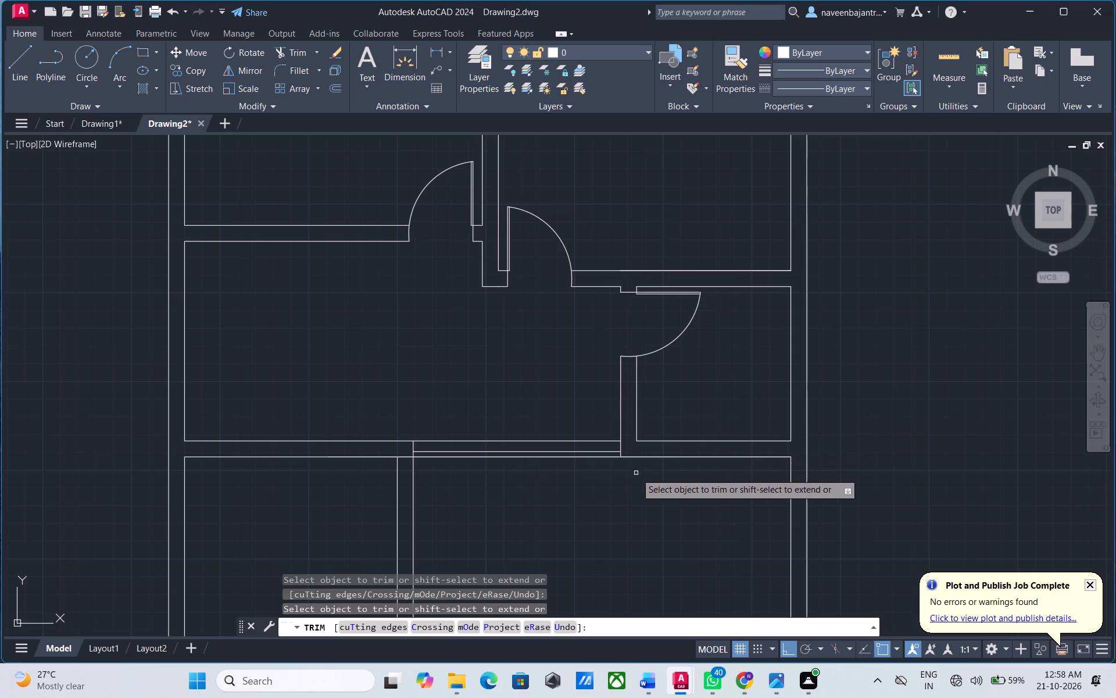
{"action": "key", "text": "Escape"}
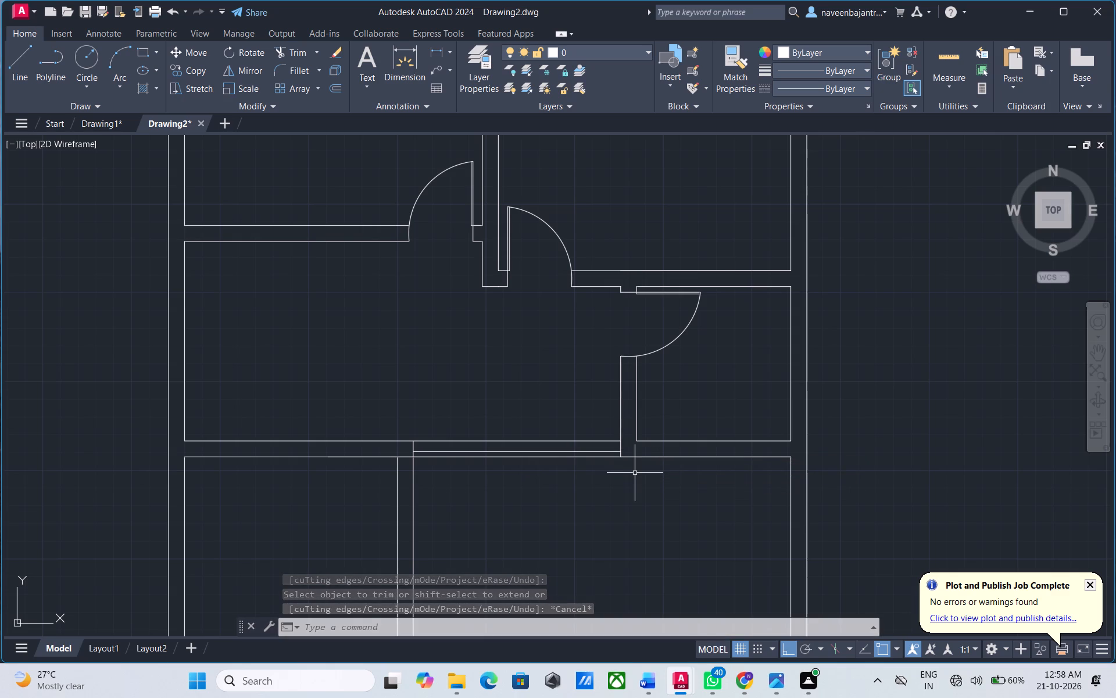
Draw a short horizontal line across the lower vertical partition, just above the lower-left room's bottom wall line.
{"action": "scroll", "coordinate": [545, 535], "scroll_direction": "up", "scroll_amount": 1}
{"action": "scroll", "coordinate": [545, 535], "scroll_direction": "down", "scroll_amount": 2}
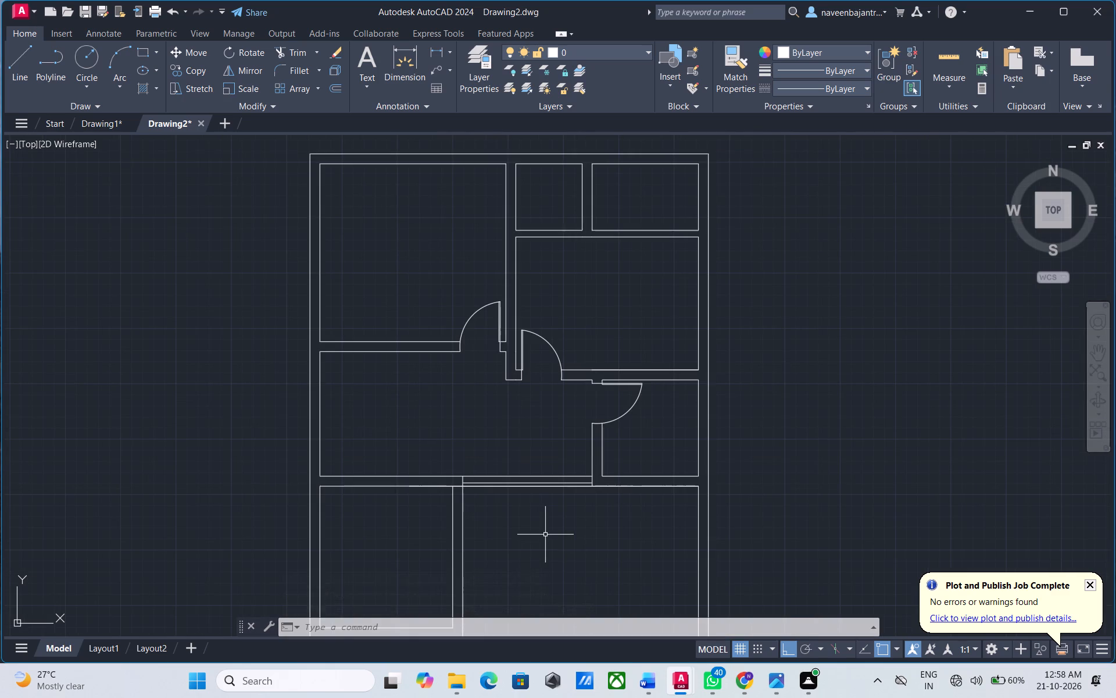
{"action": "middle_click_drag", "start_coordinate": [545, 535], "coordinate": [534, 419]}
{"action": "middle_click", "coordinate": [534, 419]}
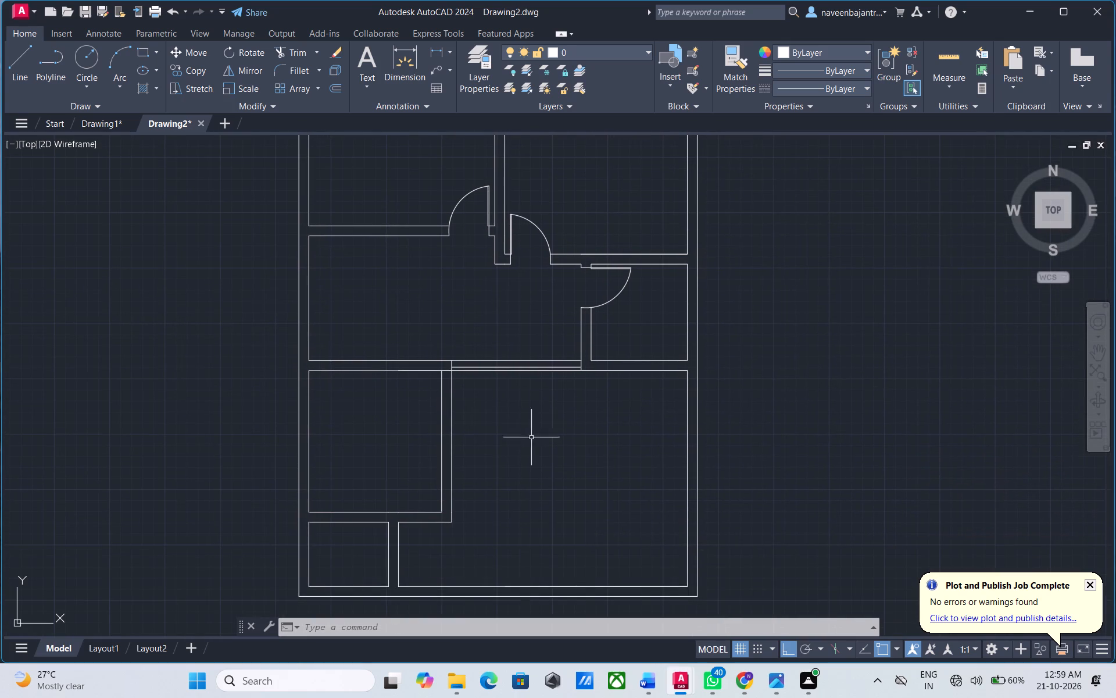
{"action": "scroll", "coordinate": [502, 476], "scroll_direction": "up", "scroll_amount": 1}
{"action": "scroll", "coordinate": [394, 511], "scroll_direction": "up", "scroll_amount": 1}
{"action": "key", "text": "Escape"}
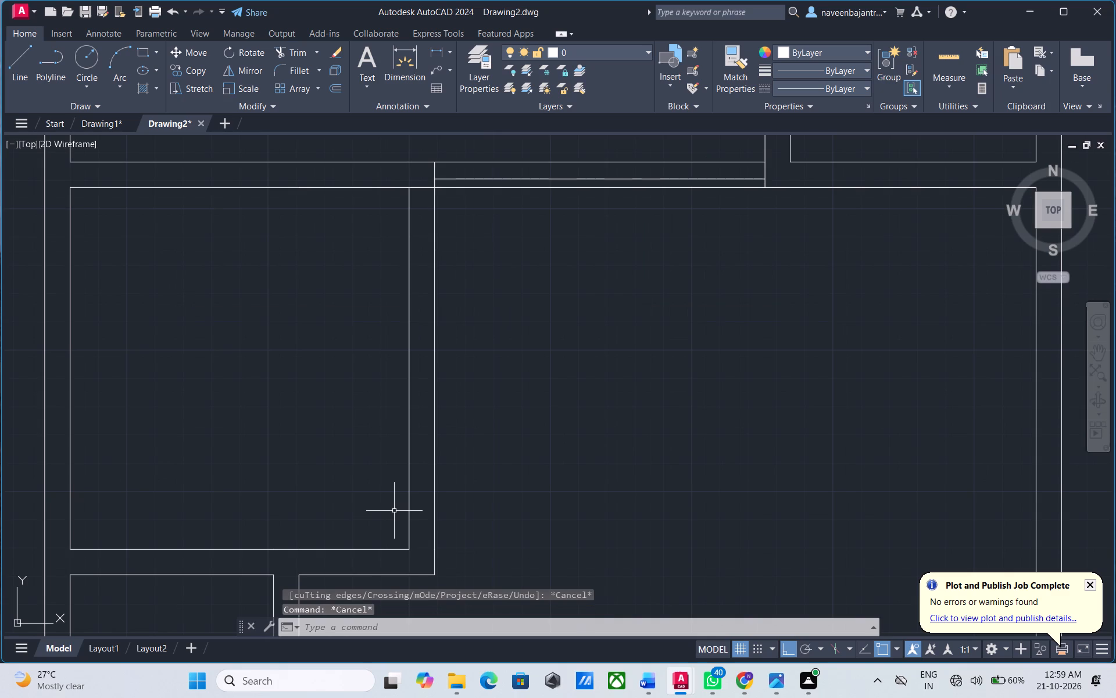
{"action": "type", "text": "L"}
{"action": "key", "text": "space"}
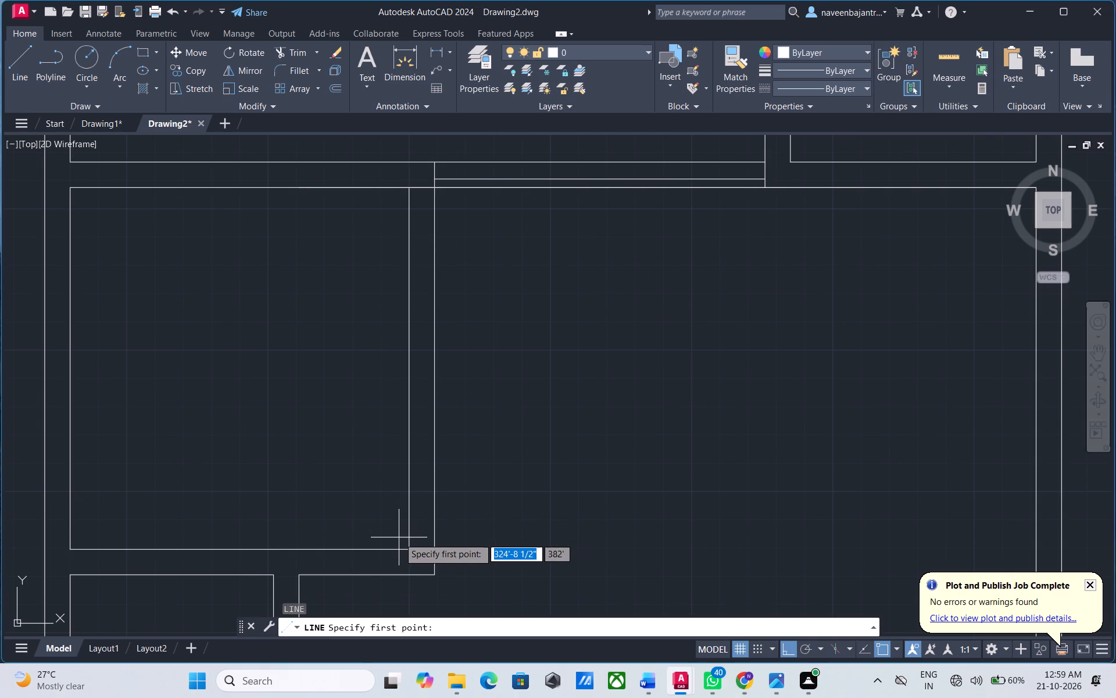
{"action": "left_click", "coordinate": [399, 537]}
{"action": "left_click", "coordinate": [451, 537]}
{"action": "key", "text": "Escape"}
Trim the overhanging ends of the short horizontal line back to both faces of the vertical partition.
{"action": "type", "text": "TR"}
{"action": "key", "text": "space"}
{"action": "left_click", "coordinate": [451, 537]}
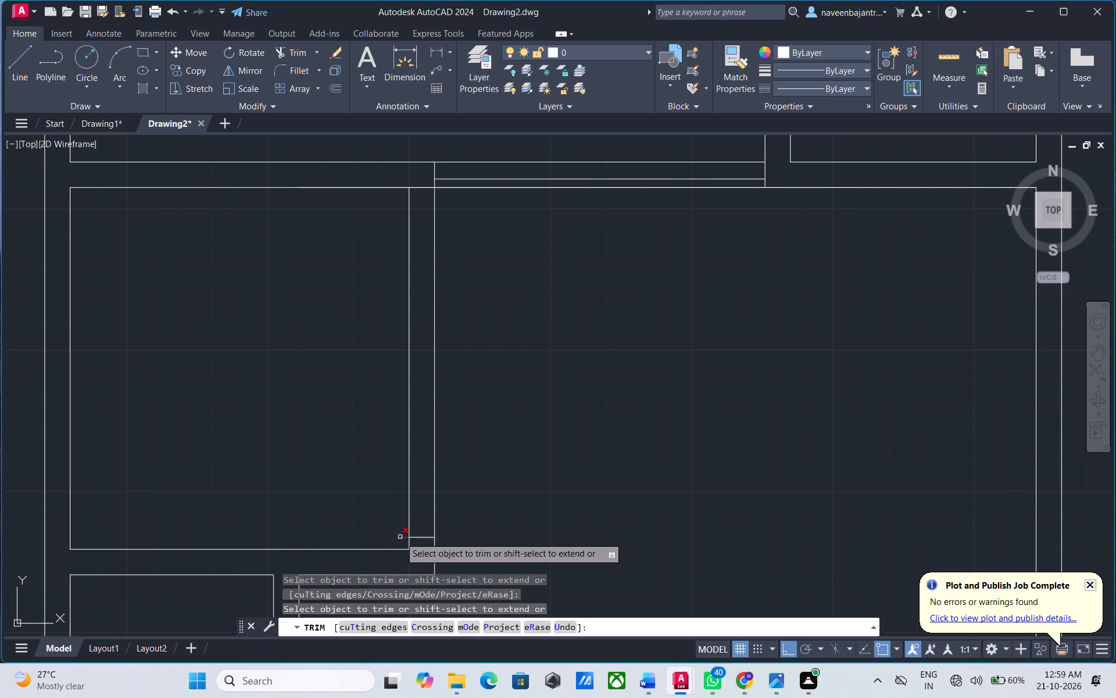
{"action": "left_click", "coordinate": [400, 537]}
{"action": "key", "text": "Escape"}
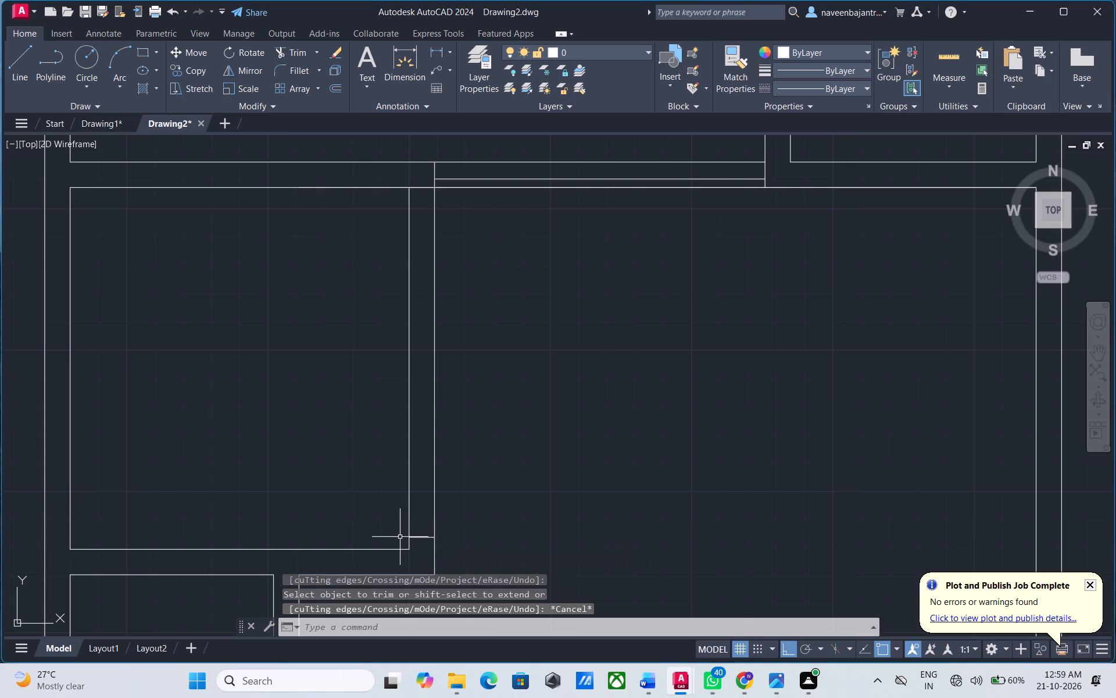
Draw a 3' horizontal door-leaf line leftward into the lower-left room from the left end of the jamb line.
{"action": "type", "text": "L"}
{"action": "key", "text": "space"}
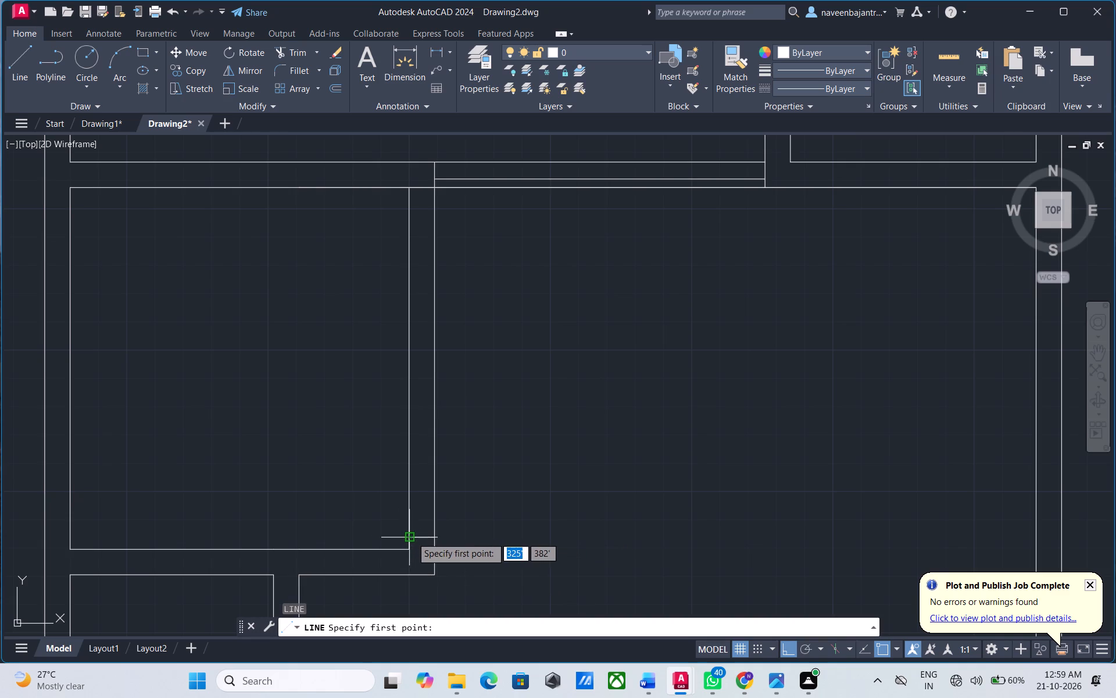
{"action": "left_click", "coordinate": [412, 537]}
{"action": "type", "text": "3'"}
{"action": "key", "text": "Return"}
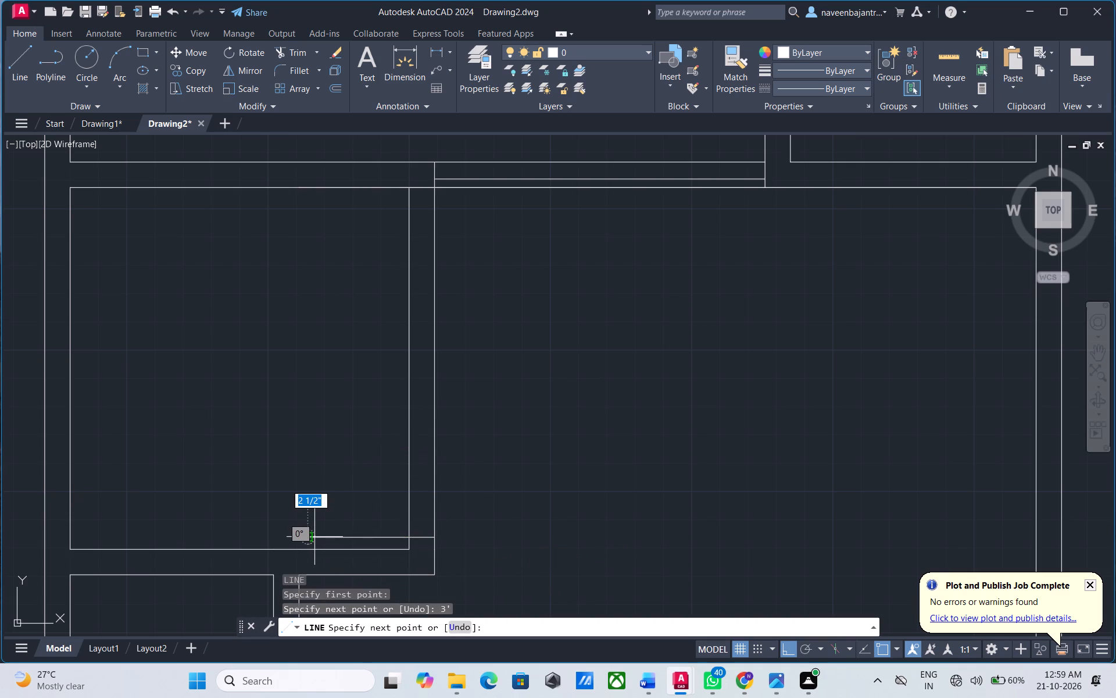
{"action": "key", "text": "Escape"}
Offset the door-leaf line 1" upward to give the leaf its thickness.
{"action": "type", "text": "O 1\""}
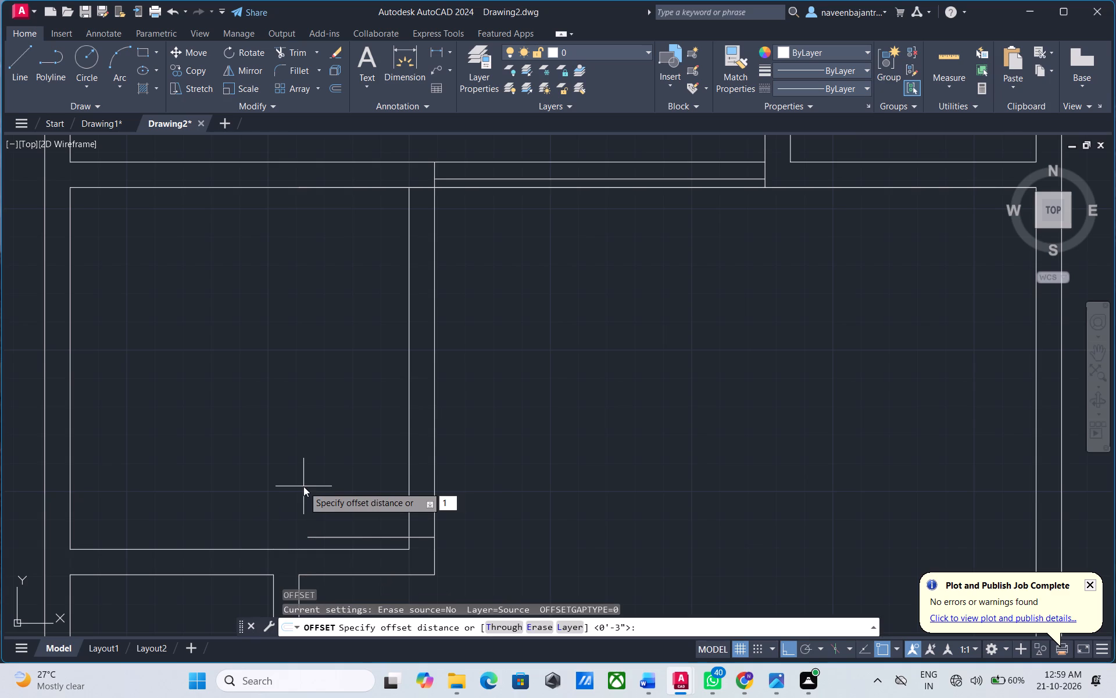
{"action": "key", "text": "Return"}
{"action": "left_click", "coordinate": [371, 535]}
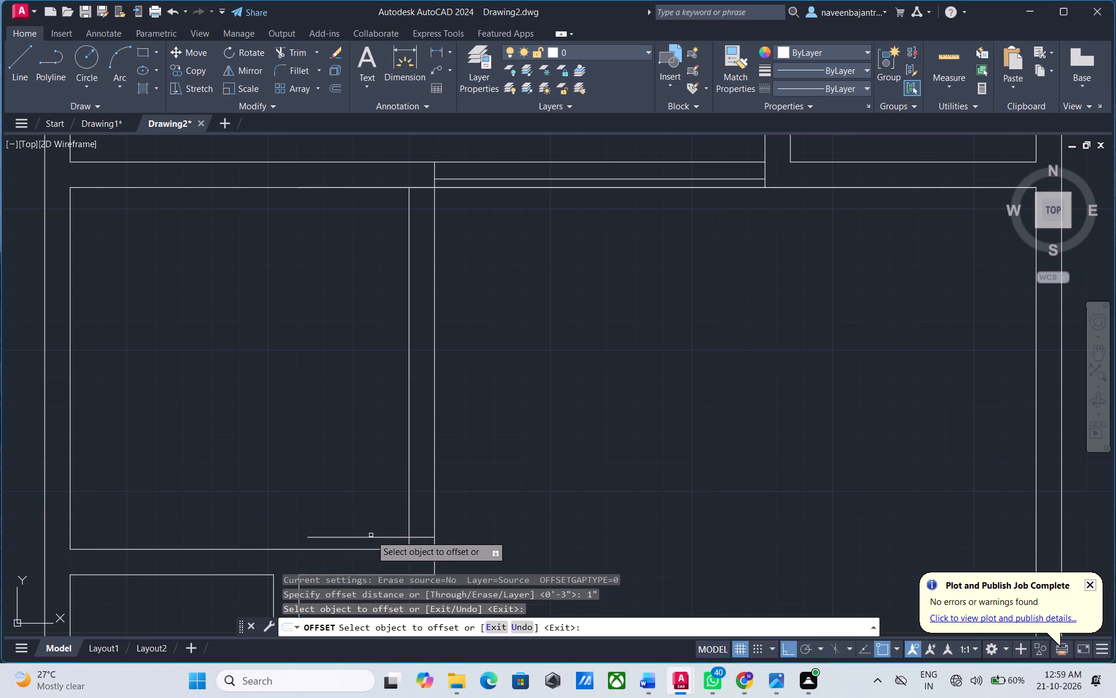
{"action": "left_click", "coordinate": [372, 537]}
{"action": "left_click", "coordinate": [373, 510]}
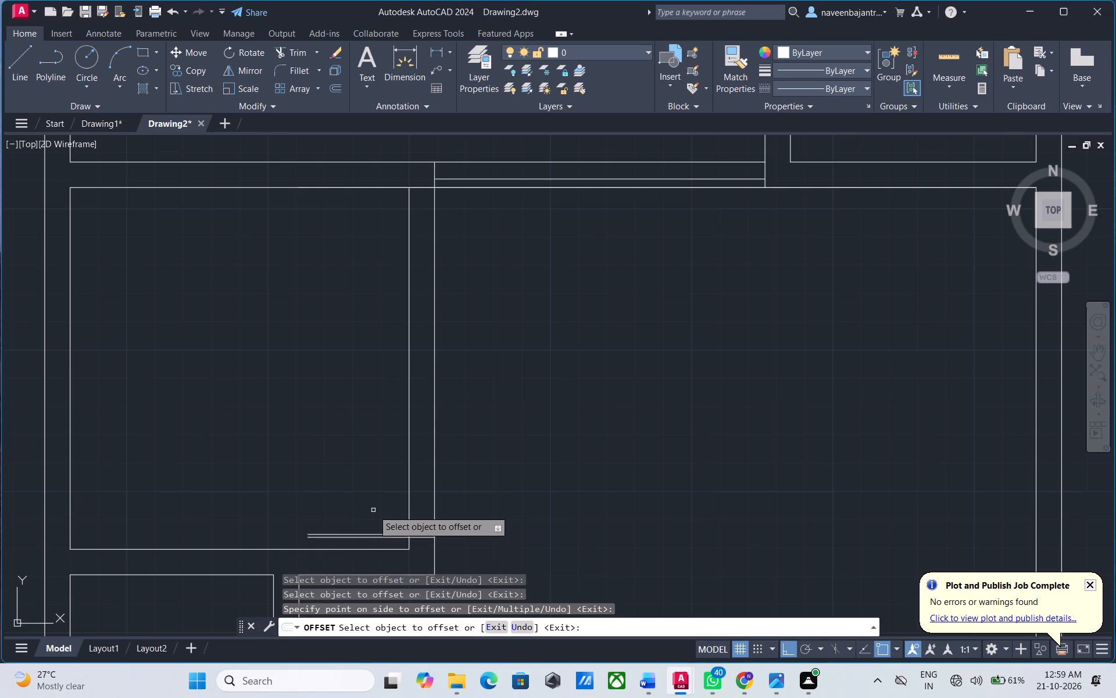
{"action": "key", "text": "Escape"}
{"action": "key", "text": "Escape"}
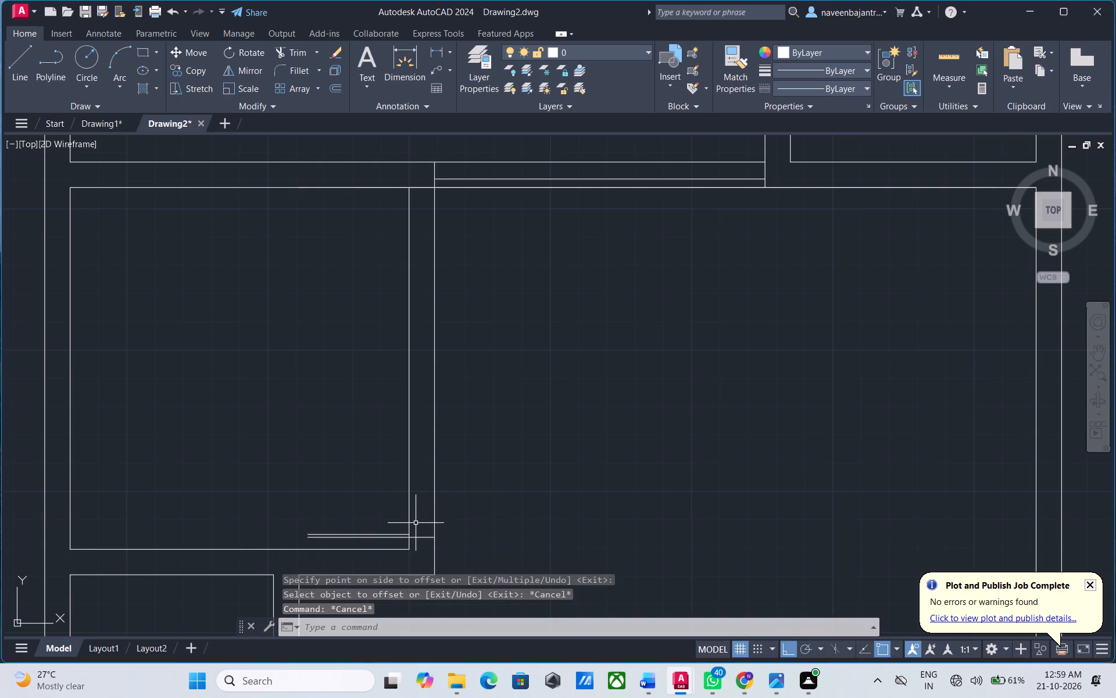
Offset the short jamb line in the lower vertical partition 3' upward to mark the upper jamb.
{"action": "type", "text": "O 3'"}
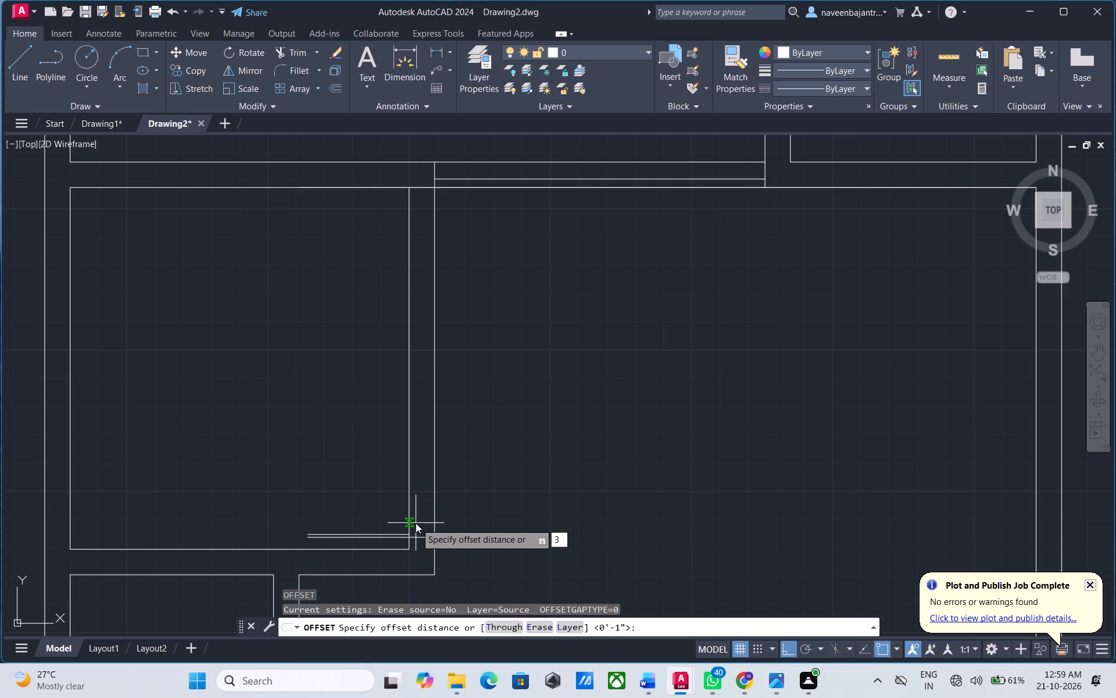
{"action": "key", "text": "Return"}
{"action": "left_click", "coordinate": [421, 536]}
{"action": "left_click", "coordinate": [421, 519]}
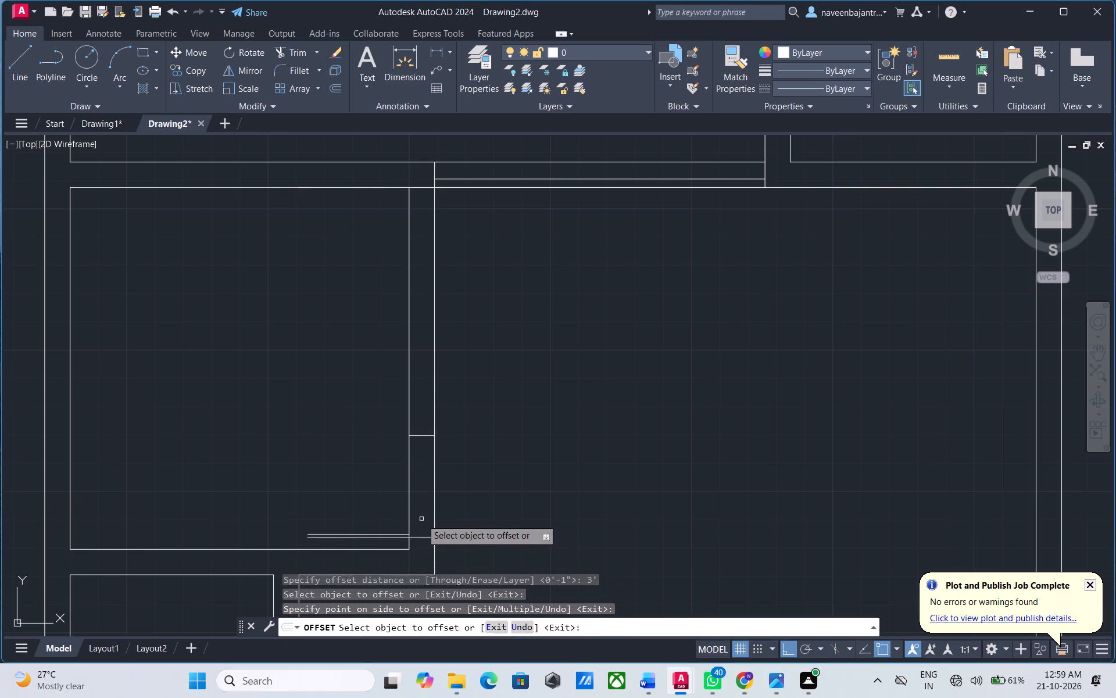
{"action": "key", "text": "Escape"}
Trim both faces of the lower vertical partition between the two jamb lines to open the doorway.
{"action": "type", "text": "TR"}
{"action": "key", "text": "space"}
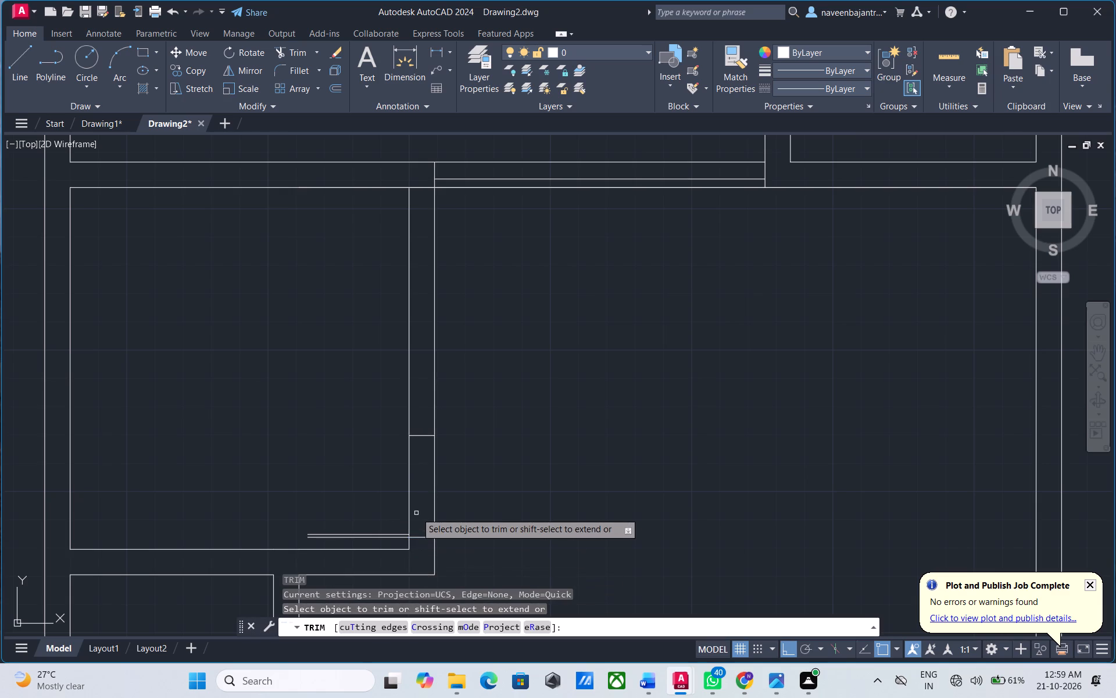
{"action": "left_click", "coordinate": [407, 499]}
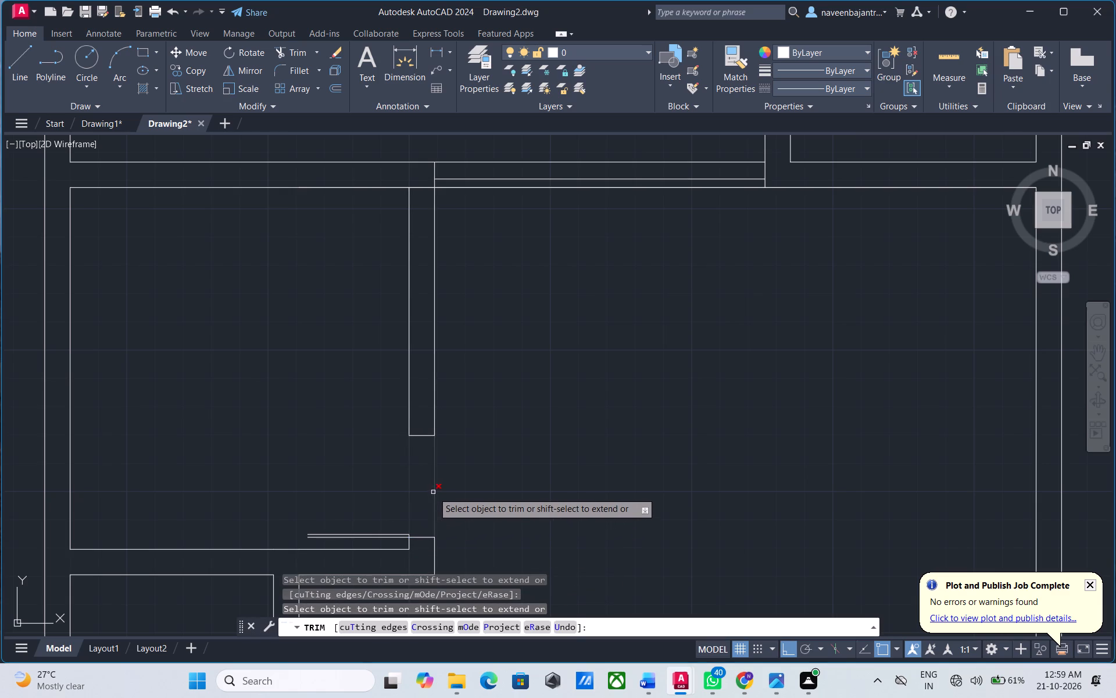
{"action": "left_click", "coordinate": [433, 492]}
{"action": "key", "text": "Escape"}
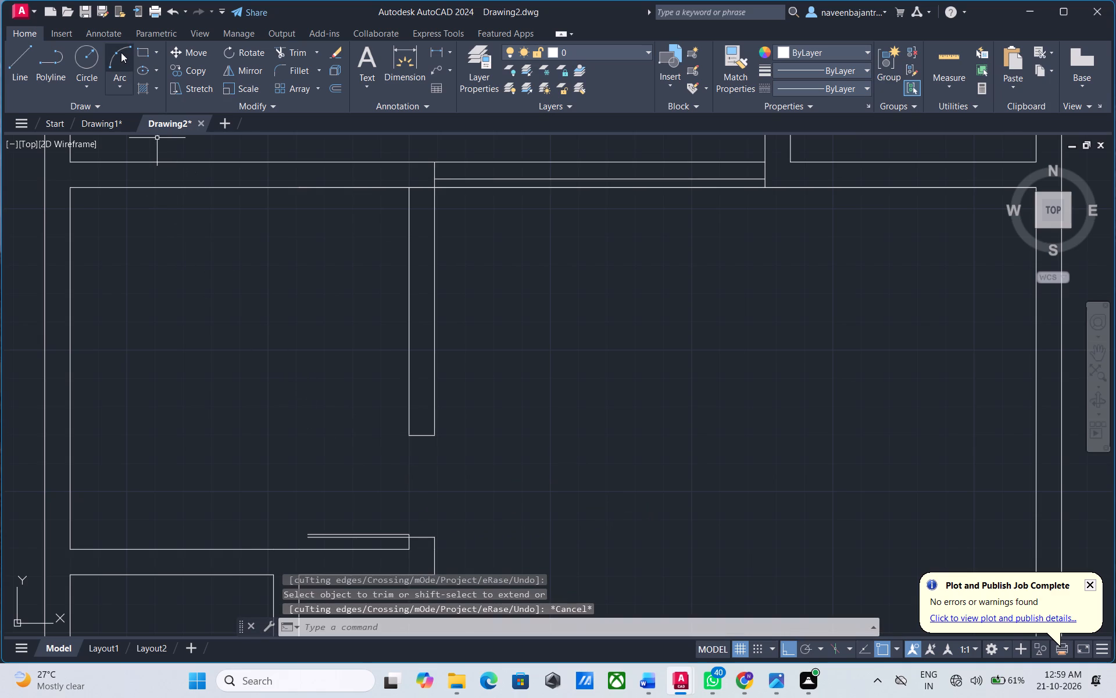
Draw a three-point door-swing arc from the leaf's left end through the upper jamb's left corner to its right corner.
{"action": "left_click", "coordinate": [121, 52]}
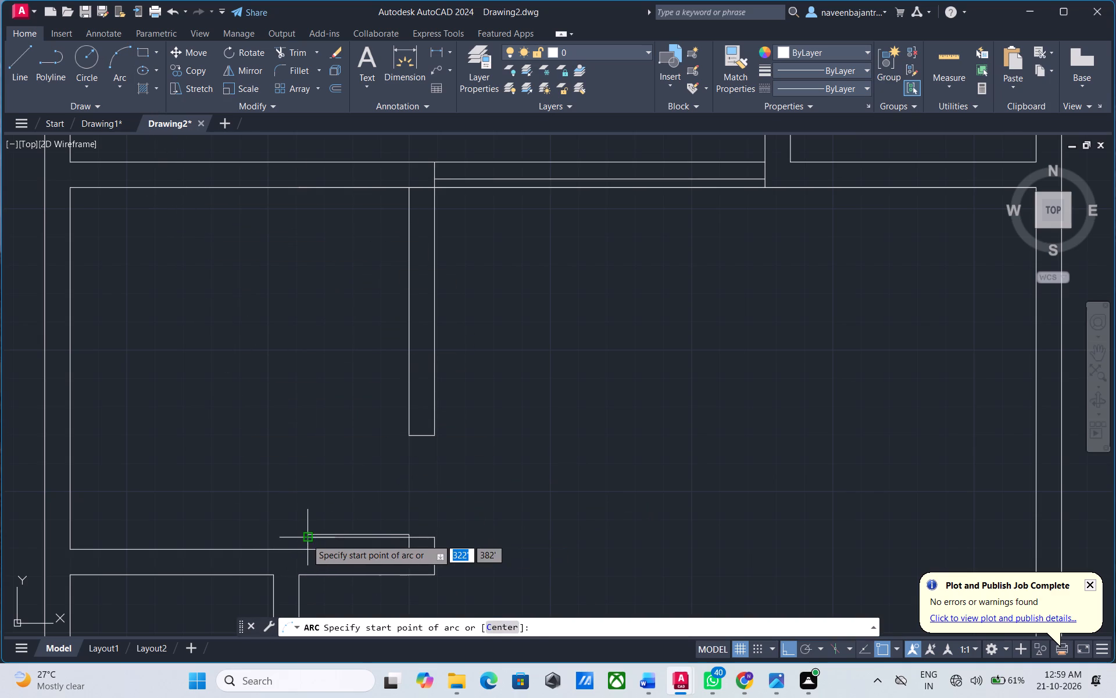
{"action": "left_click", "coordinate": [306, 539]}
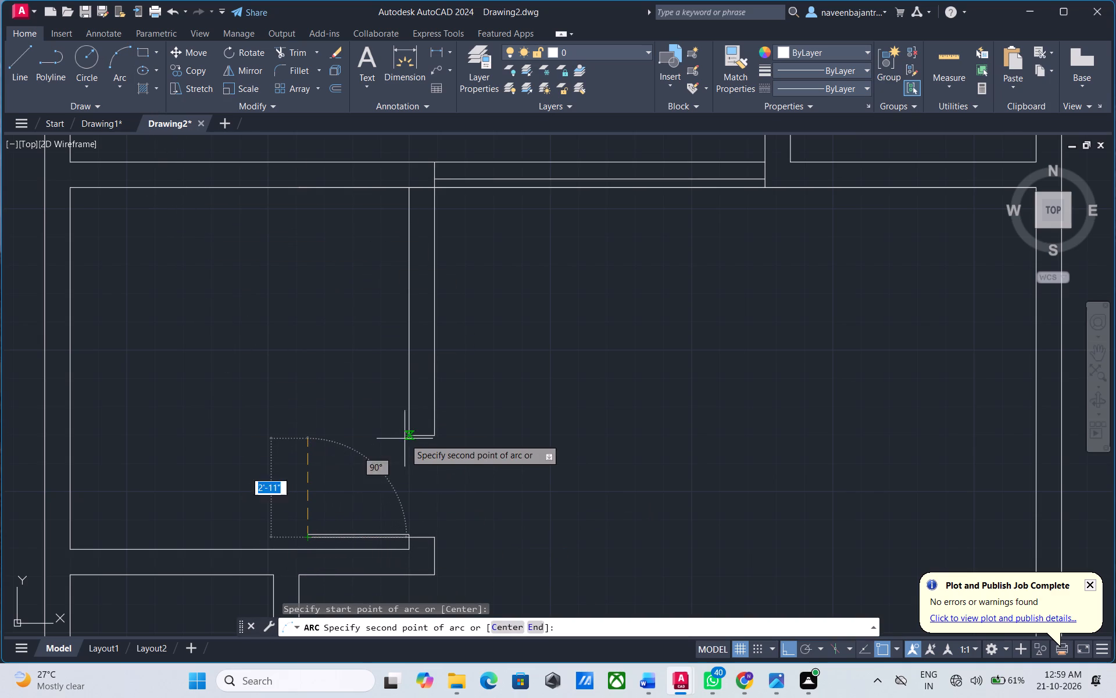
{"action": "left_click", "coordinate": [407, 435]}
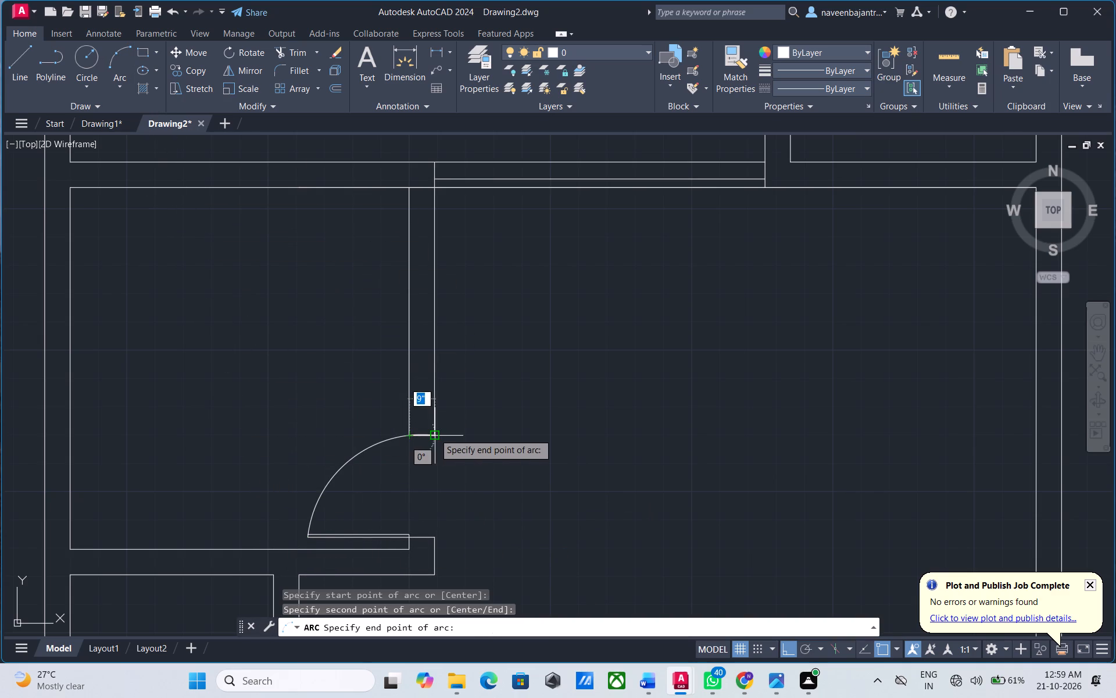
{"action": "left_click", "coordinate": [434, 433]}
{"action": "key", "text": "Escape"}
Trim away the straight upper jamb line beneath the end of the new door-swing arc.
{"action": "scroll", "coordinate": [431, 436], "scroll_direction": "up", "scroll_amount": 4}
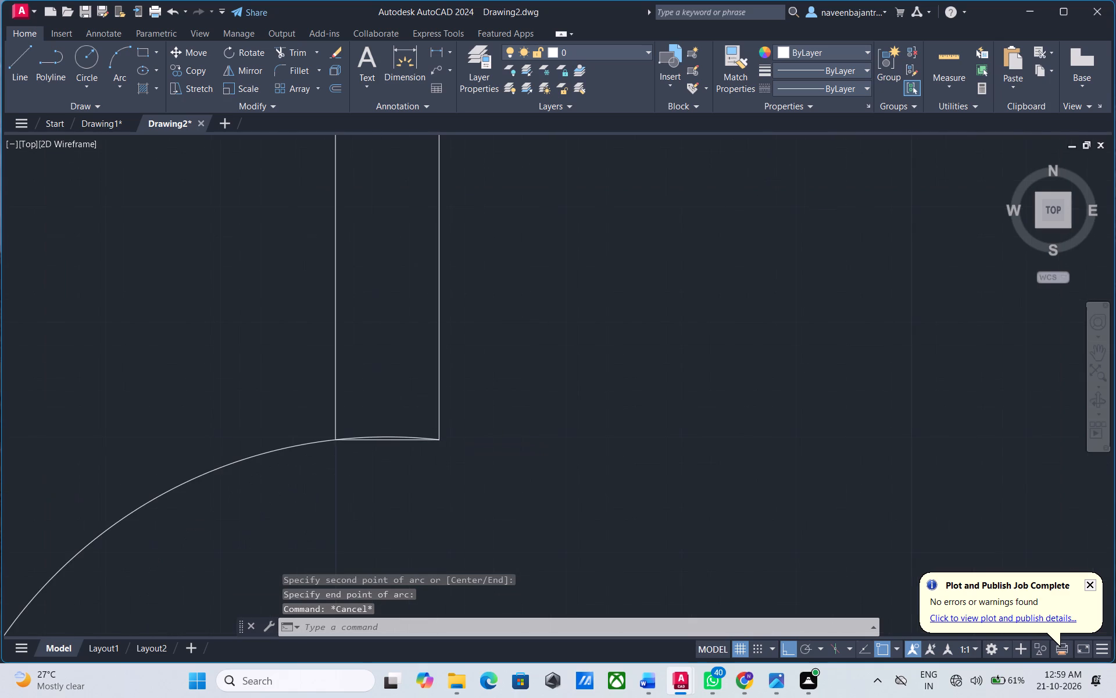
{"action": "key", "text": "Escape"}
{"action": "type", "text": "TR"}
{"action": "key", "text": "space"}
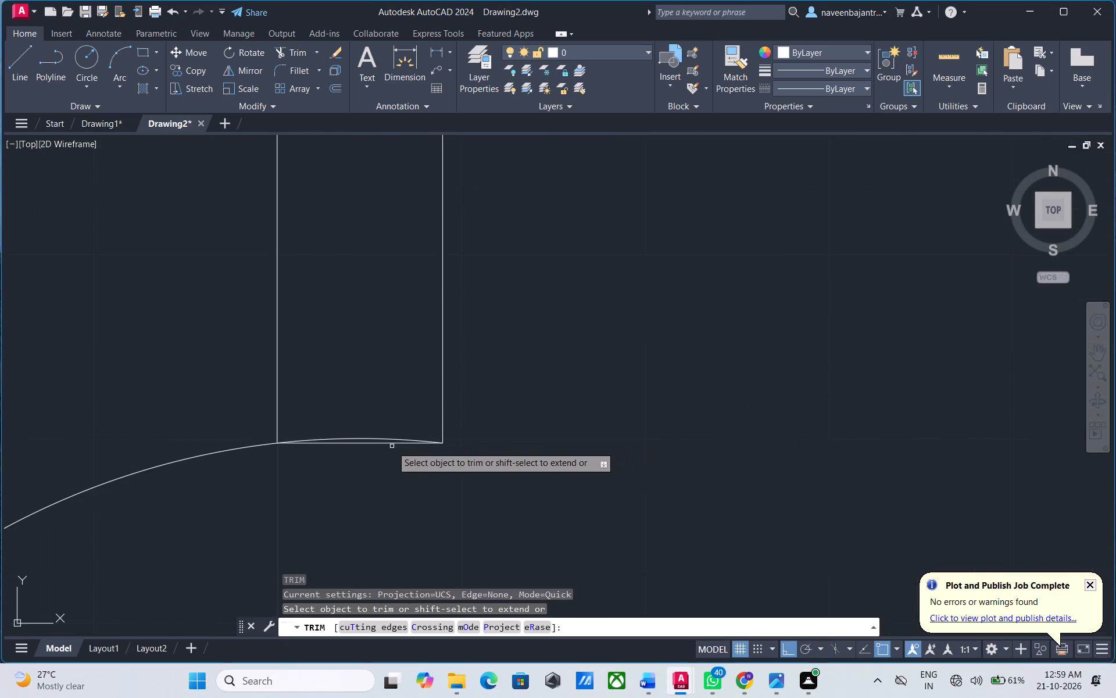
{"action": "left_click", "coordinate": [384, 445]}
{"action": "key", "text": "Escape"}
{"action": "scroll", "coordinate": [384, 445], "scroll_direction": "down", "scroll_amount": 1}
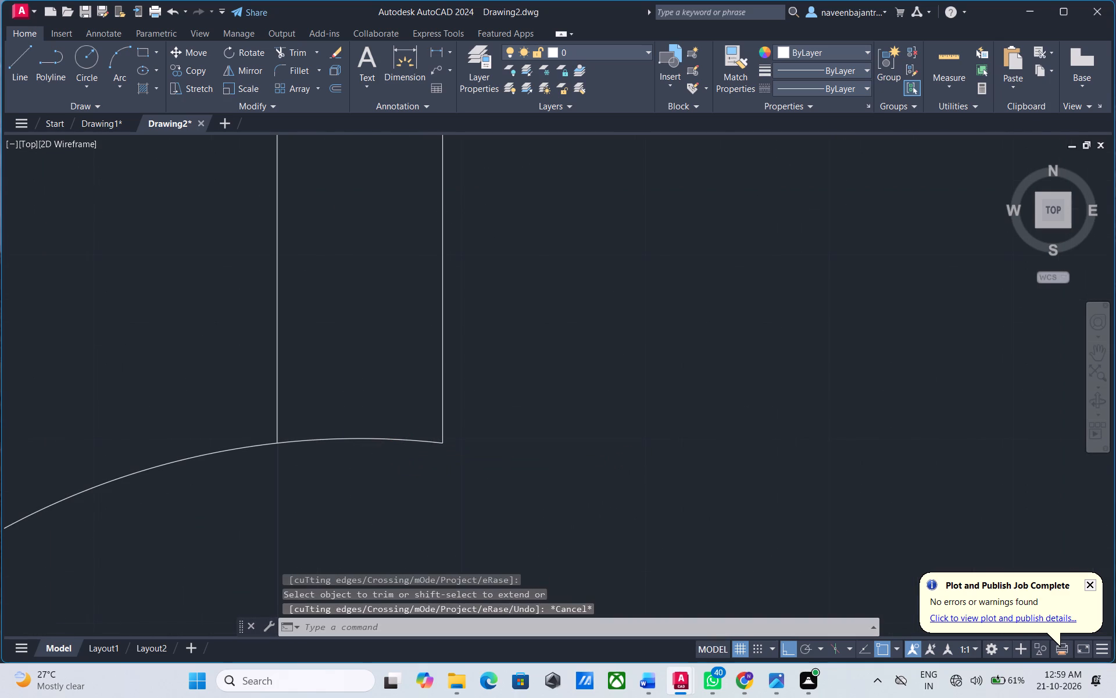
Draw a short vertical line across the partition above the lower-left small room, just inside the left outer wall.
{"action": "scroll", "coordinate": [384, 445], "scroll_direction": "down", "scroll_amount": 5}
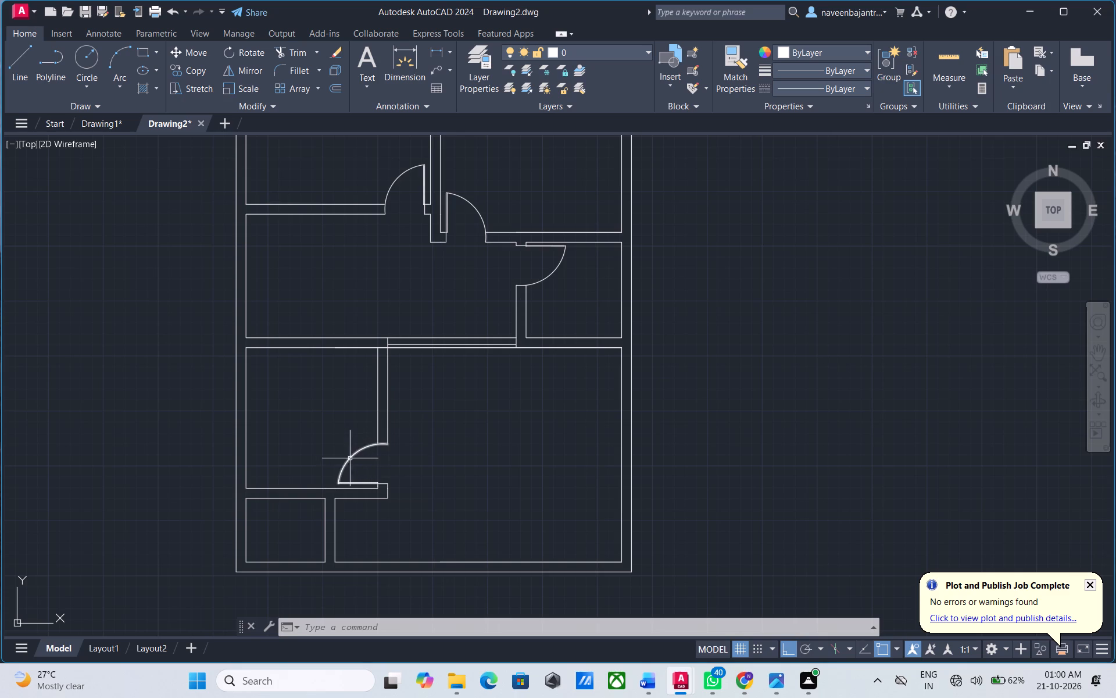
{"action": "scroll", "coordinate": [260, 502], "scroll_direction": "up", "scroll_amount": 2}
{"action": "scroll", "coordinate": [260, 502], "scroll_direction": "down", "scroll_amount": 1}
{"action": "key", "text": "Escape"}
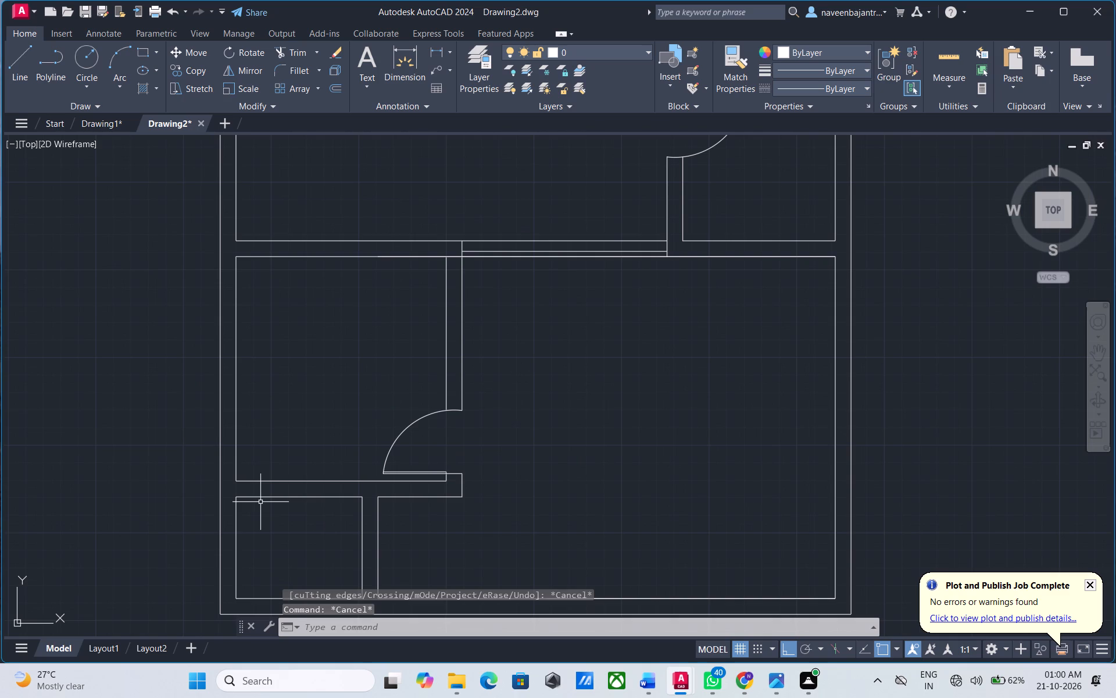
{"action": "type", "text": "L"}
{"action": "key", "text": "space"}
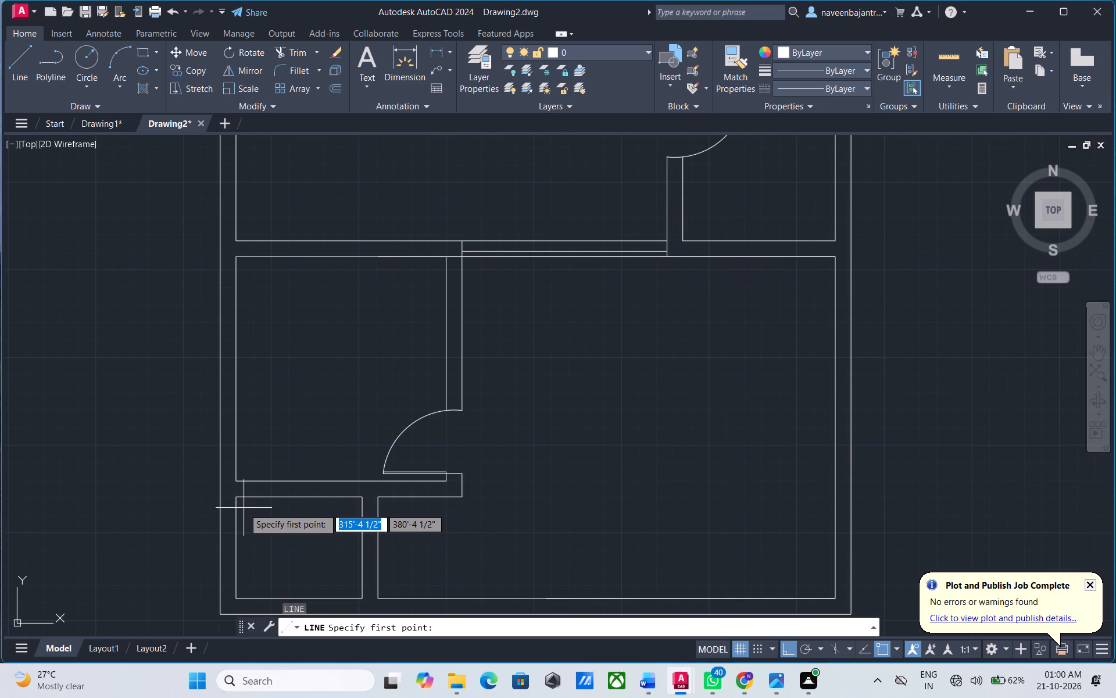
{"action": "left_click", "coordinate": [244, 508]}
{"action": "left_click", "coordinate": [244, 468]}
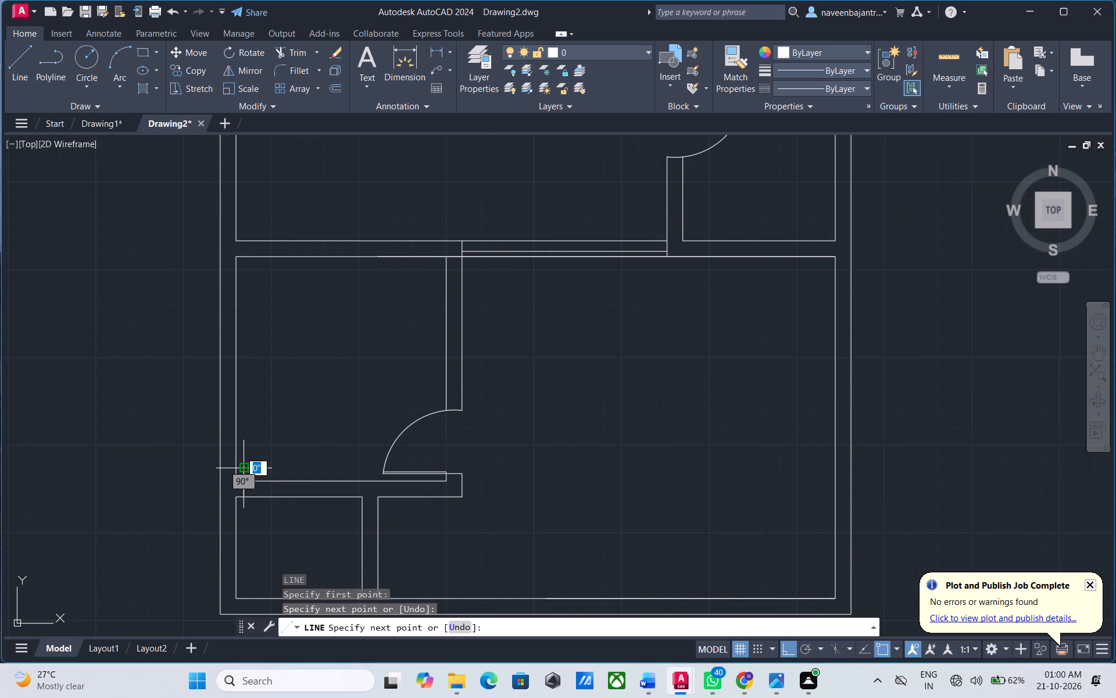
{"action": "key", "text": "Escape"}
Trim both overhanging ends of the short line so it forms a jamb between the partition's faces.
{"action": "type", "text": "TR"}
{"action": "key", "text": "space"}
{"action": "left_click", "coordinate": [244, 475]}
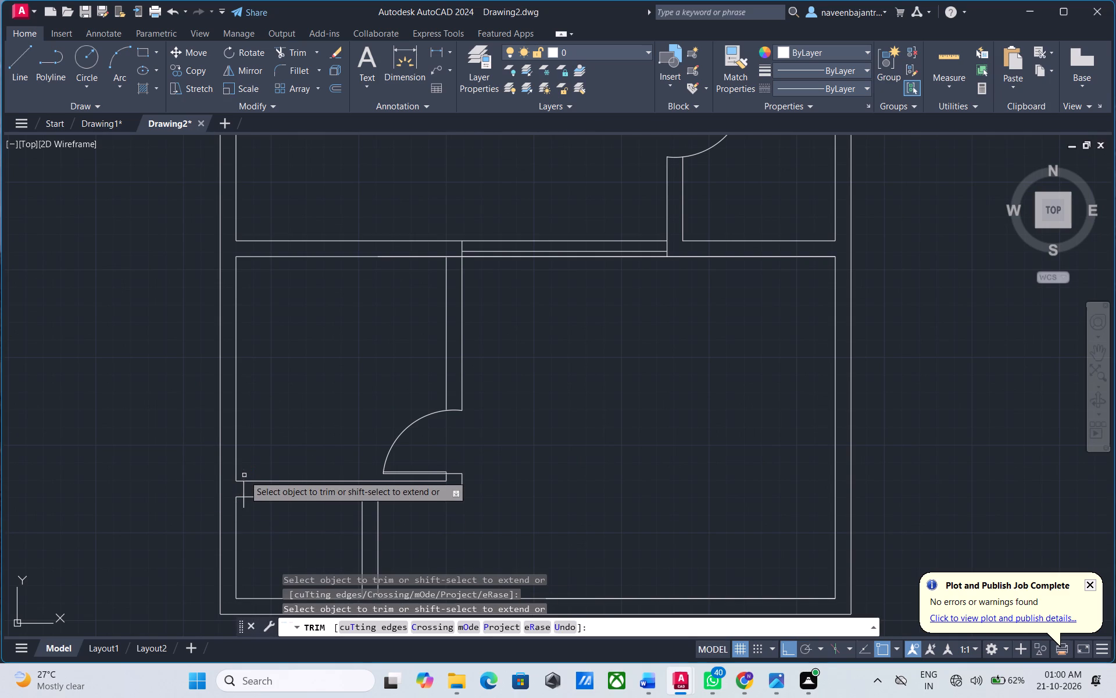
{"action": "left_click", "coordinate": [244, 501]}
{"action": "key", "text": "Escape"}
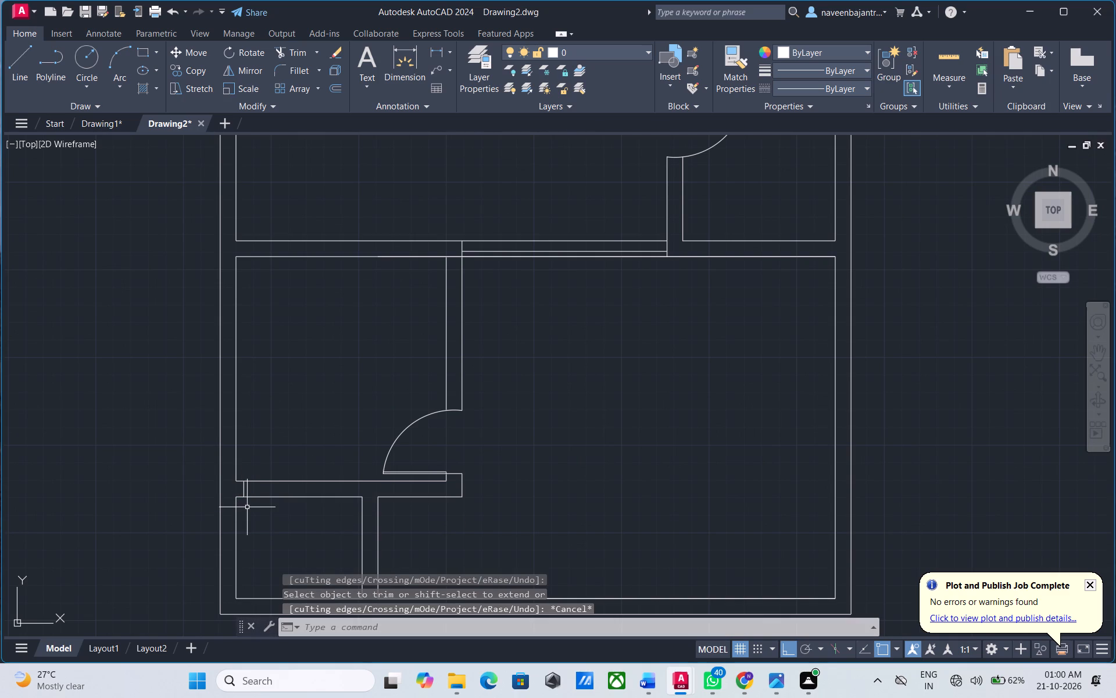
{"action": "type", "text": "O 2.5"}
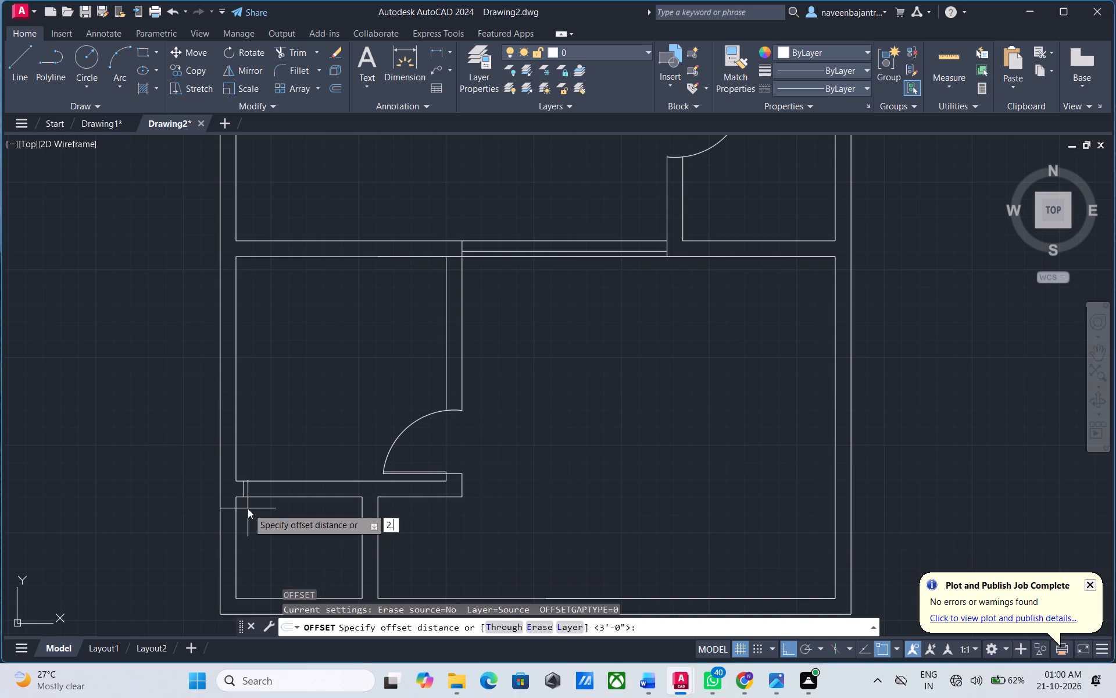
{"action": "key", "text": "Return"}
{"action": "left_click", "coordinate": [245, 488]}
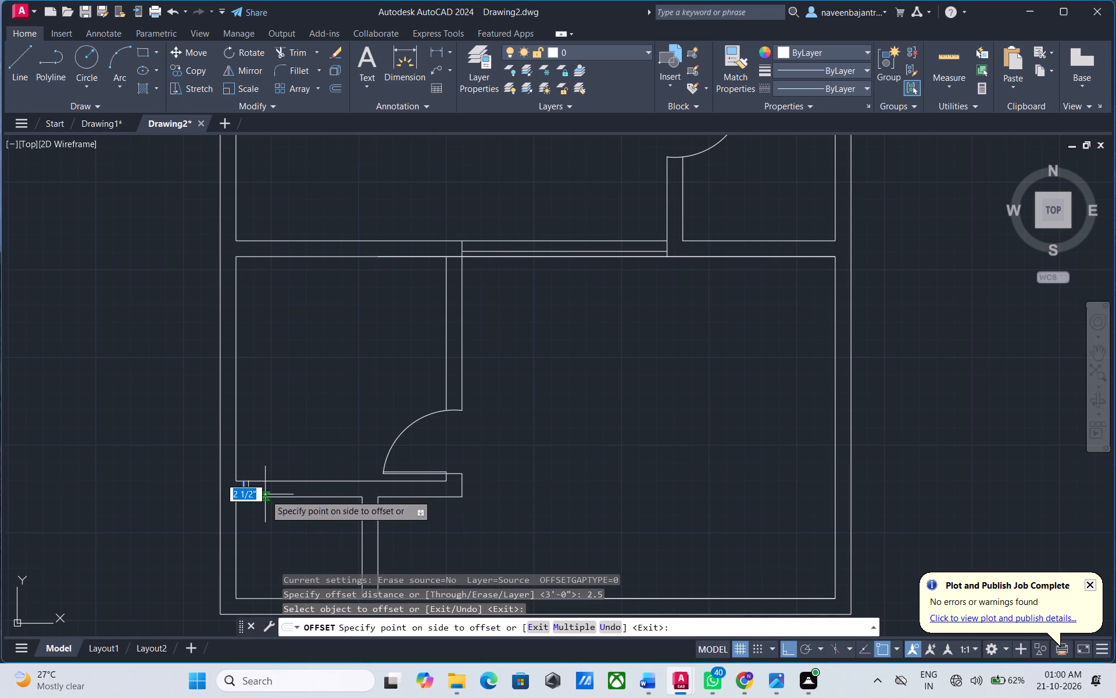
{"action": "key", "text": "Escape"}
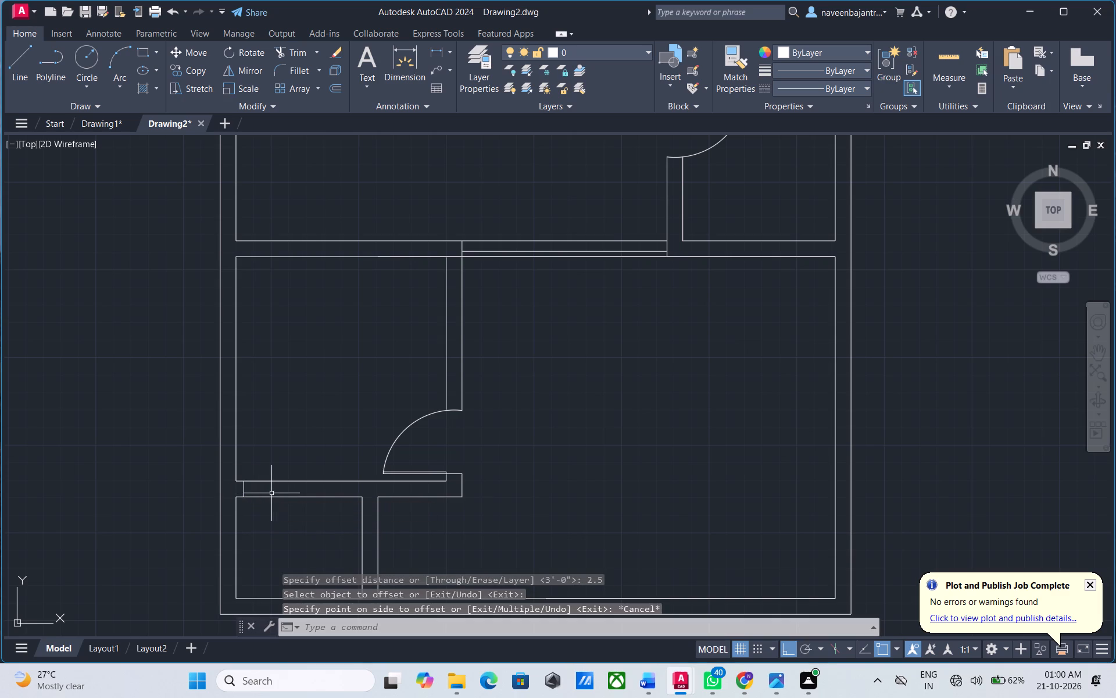
Draw a 2.5' door-leaf line straight down from the new jamb's lower end into the lower-left small room.
{"action": "type", "text": "L"}
{"action": "key", "text": "space"}
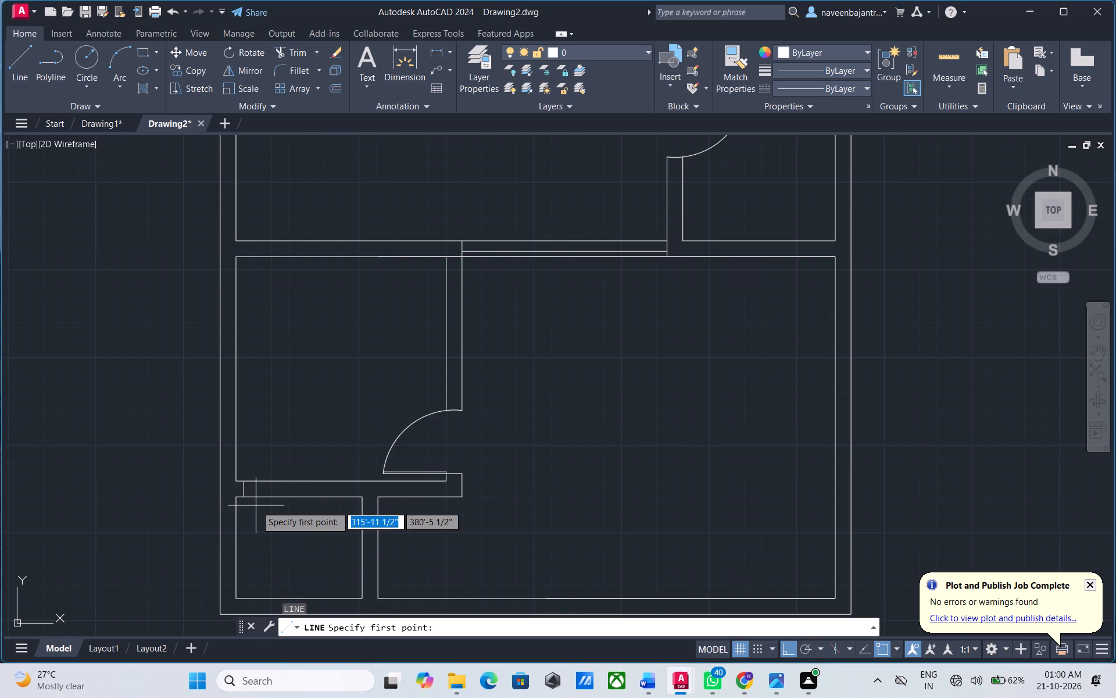
{"action": "left_click", "coordinate": [244, 500]}
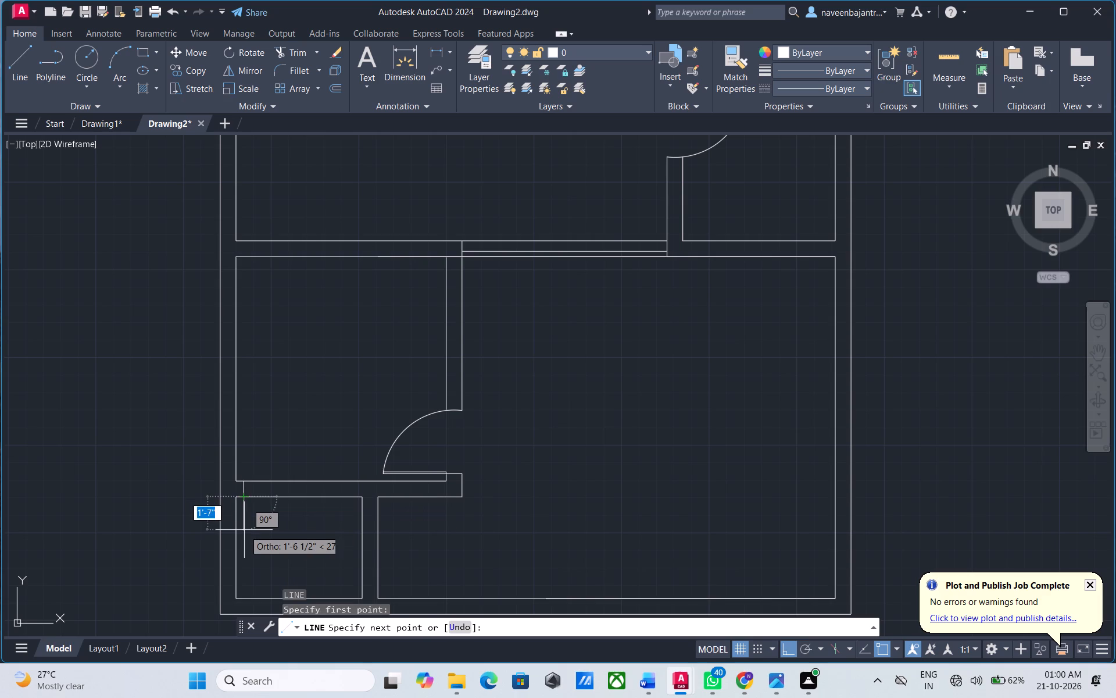
{"action": "type", "text": "2.5'"}
{"action": "key", "text": "Return"}
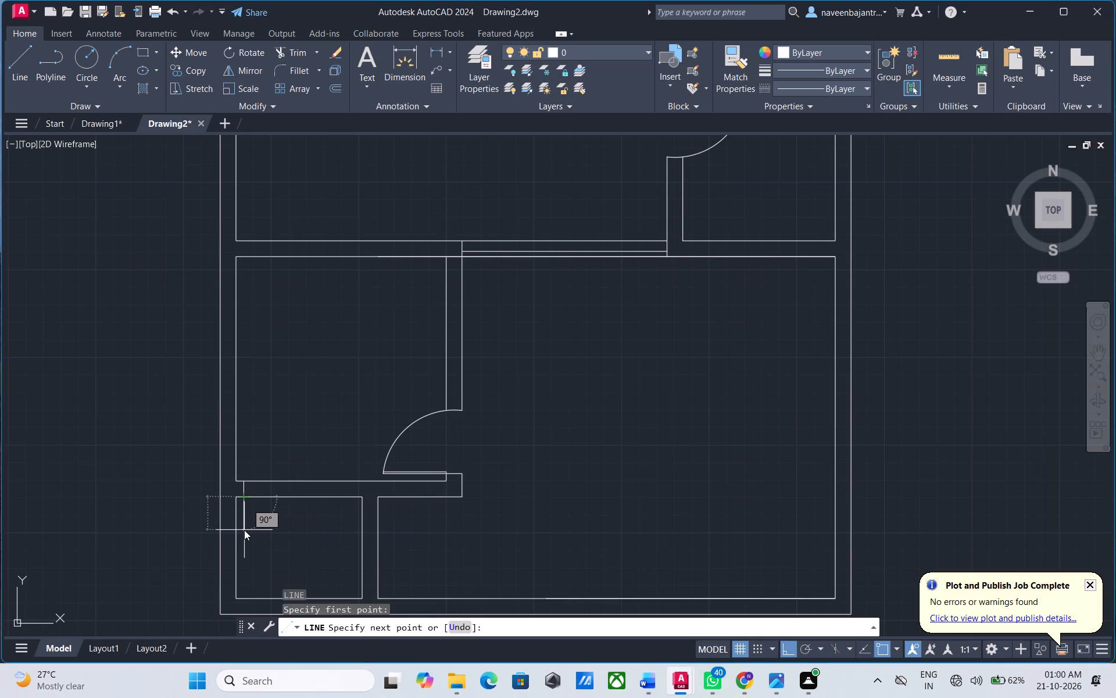
{"action": "key", "text": "Escape"}
Offset the door-leaf line 1" to the right to give the leaf its thickness.
{"action": "type", "text": "O 1\""}
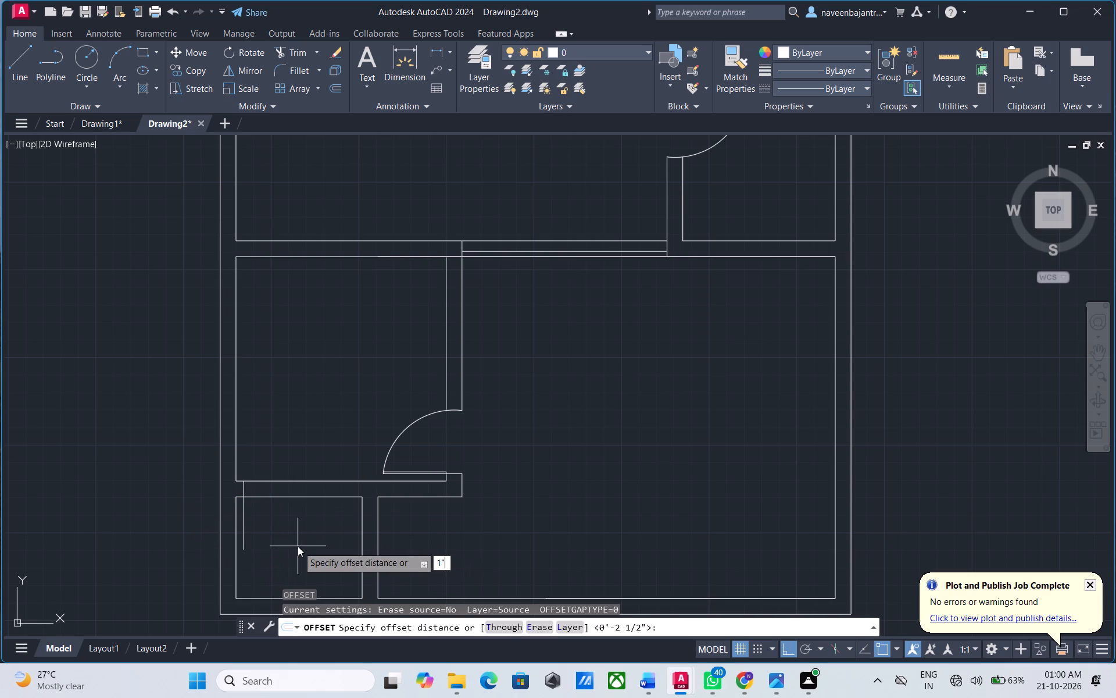
{"action": "key", "text": "Return"}
{"action": "left_click", "coordinate": [242, 525]}
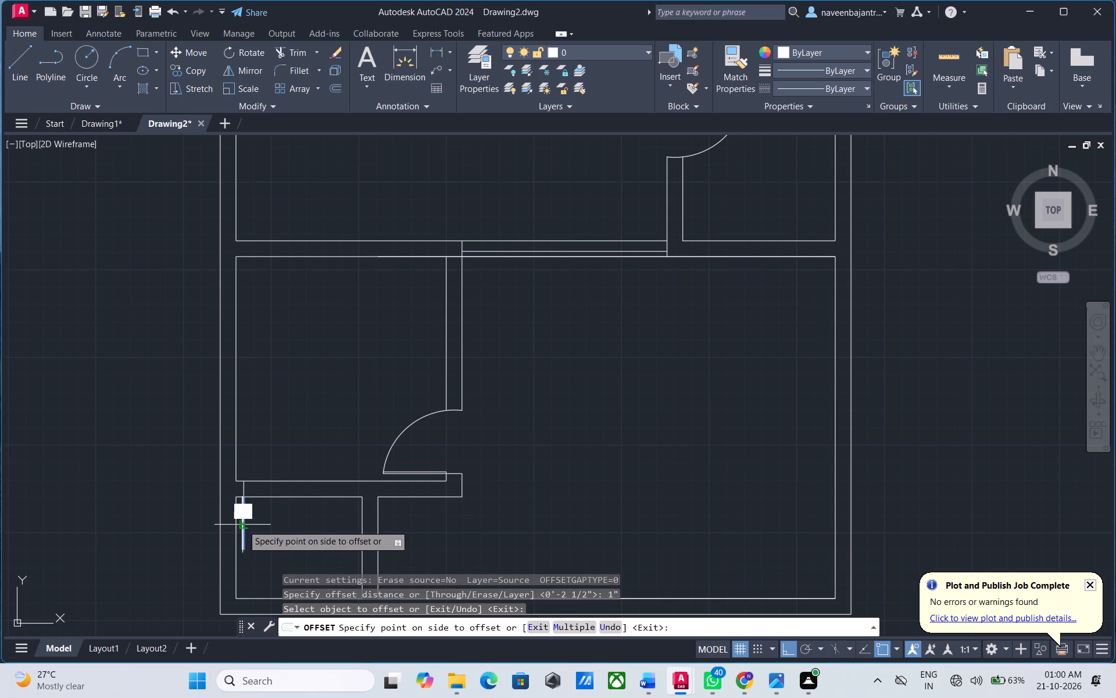
{"action": "left_click", "coordinate": [254, 525]}
{"action": "key", "text": "Escape"}
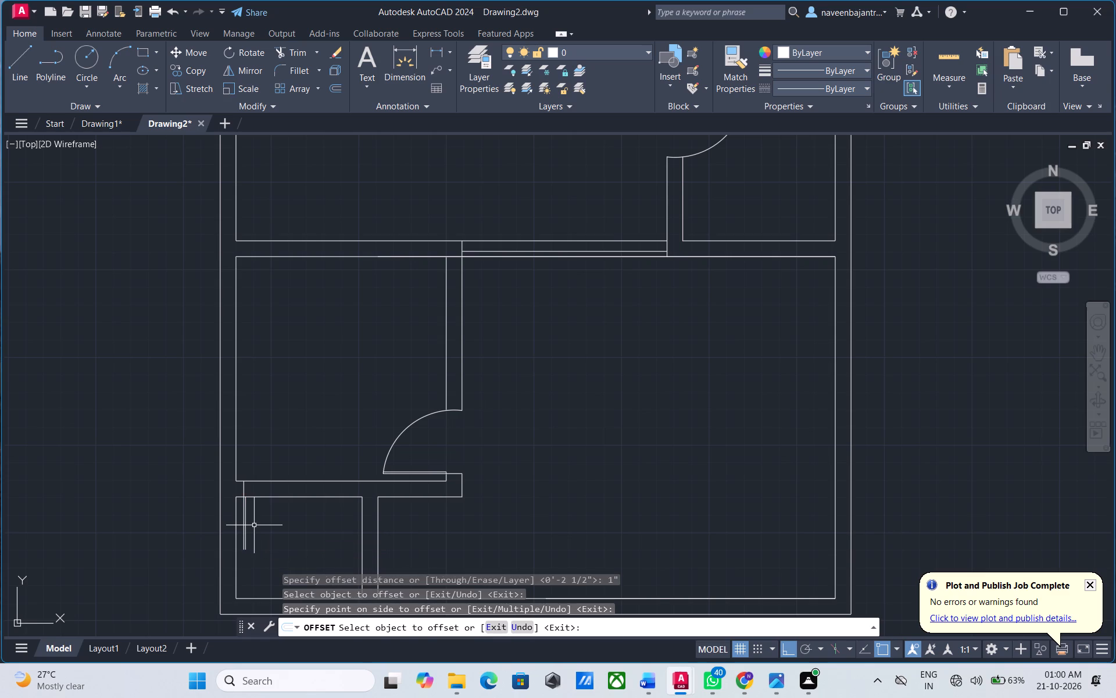
Offset the short jamb line 2.5' to the right to mark the doorway's other jamb.
{"action": "type", "text": "O 2.5'"}
{"action": "key", "text": "Return"}
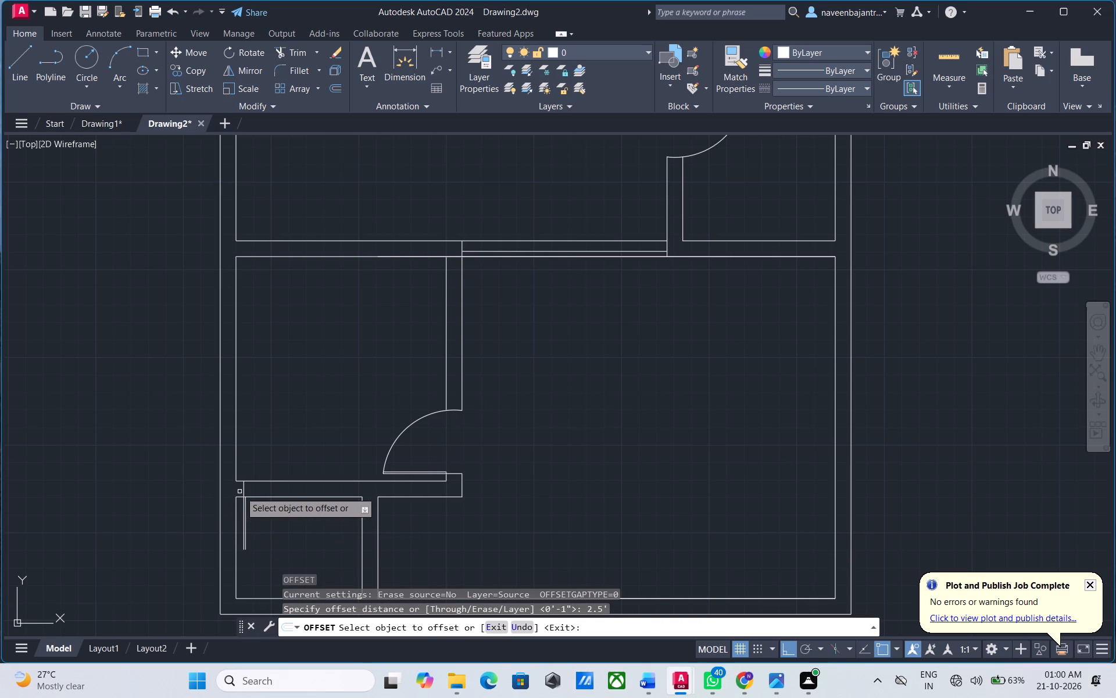
{"action": "left_click", "coordinate": [243, 489]}
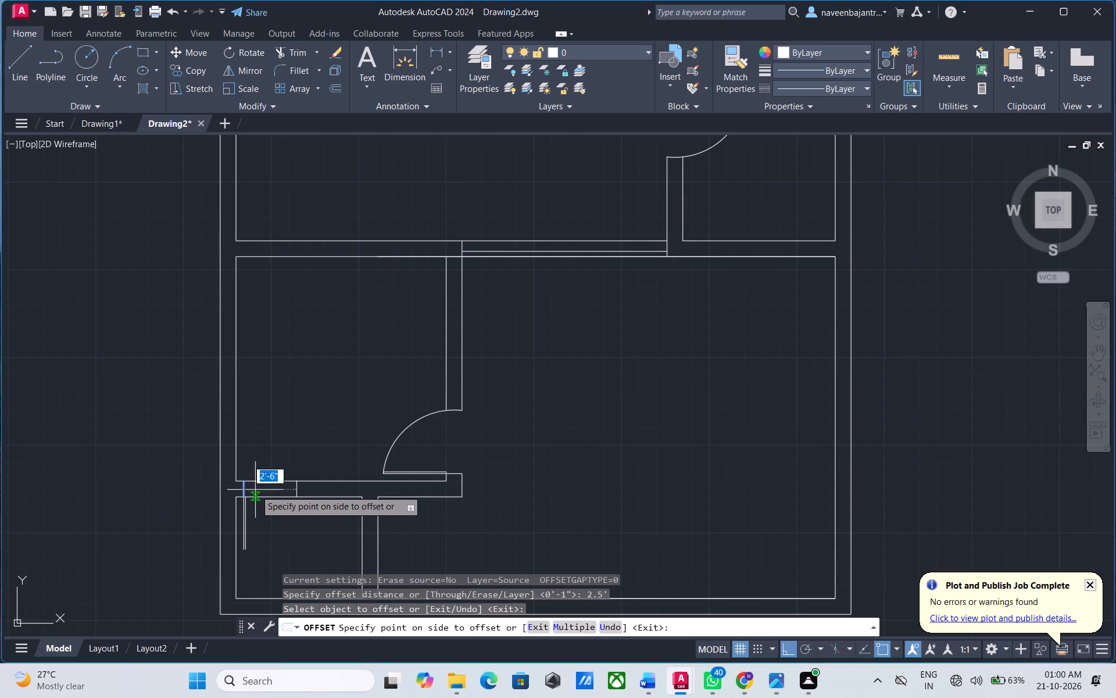
{"action": "left_click", "coordinate": [255, 490]}
{"action": "key", "text": "Escape"}
Trim both faces of the partition between the two jamb lines to open the lower-left room's doorway.
{"action": "type", "text": "TR"}
{"action": "key", "text": "space"}
{"action": "left_click", "coordinate": [267, 499]}
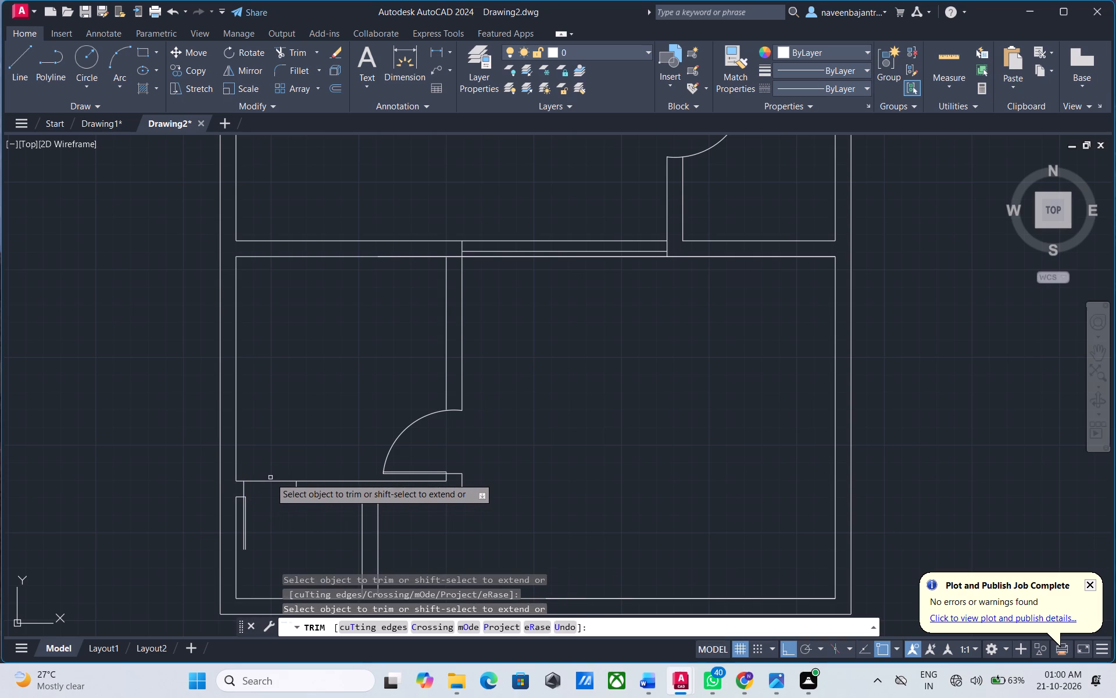
{"action": "left_click", "coordinate": [270, 483]}
{"action": "key", "text": "Escape"}
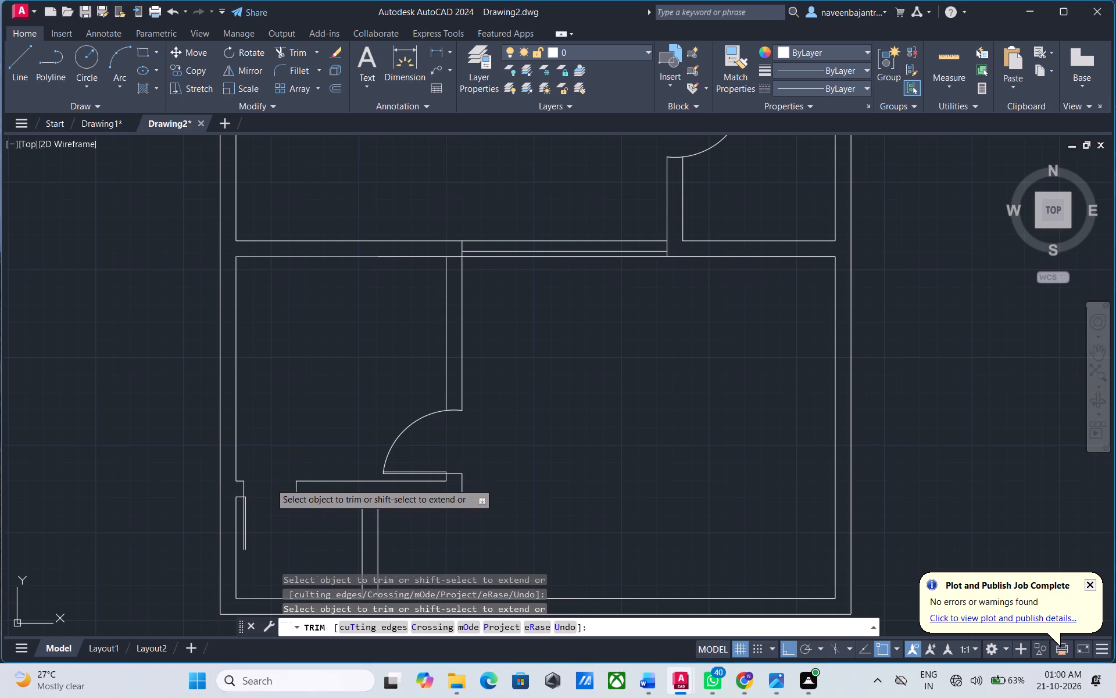
Draw a three-point swing arc from the leaf's bottom end through the right jamb's lower corner to its upper corner.
{"action": "left_click", "coordinate": [122, 65]}
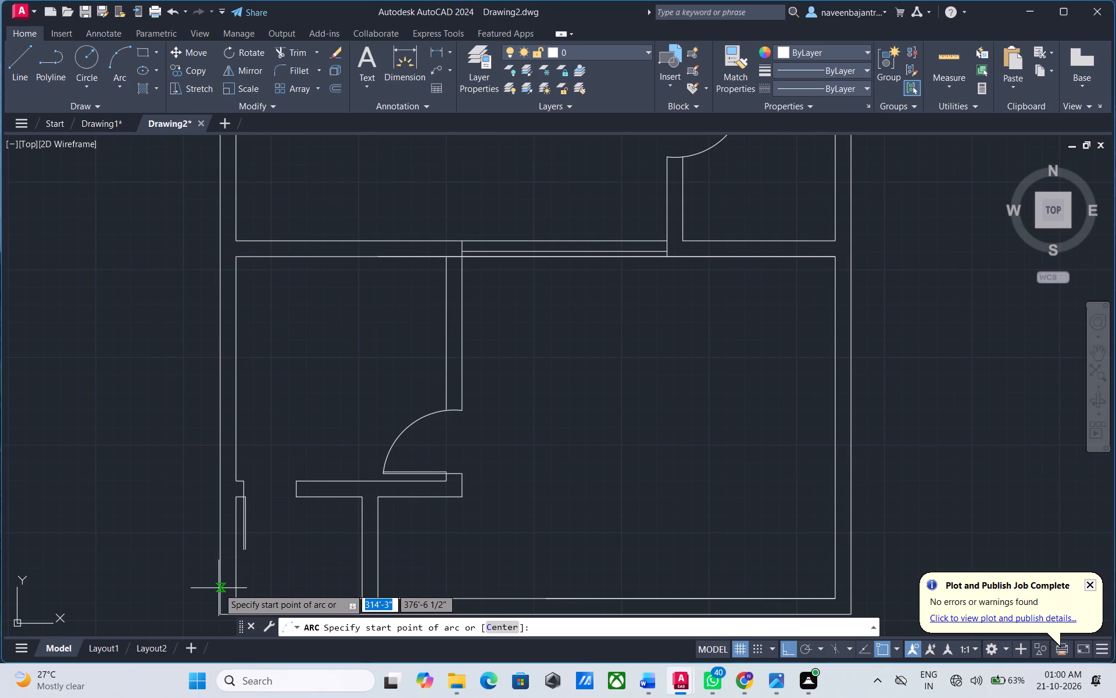
{"action": "scroll", "coordinate": [219, 588], "scroll_direction": "up", "scroll_amount": 2}
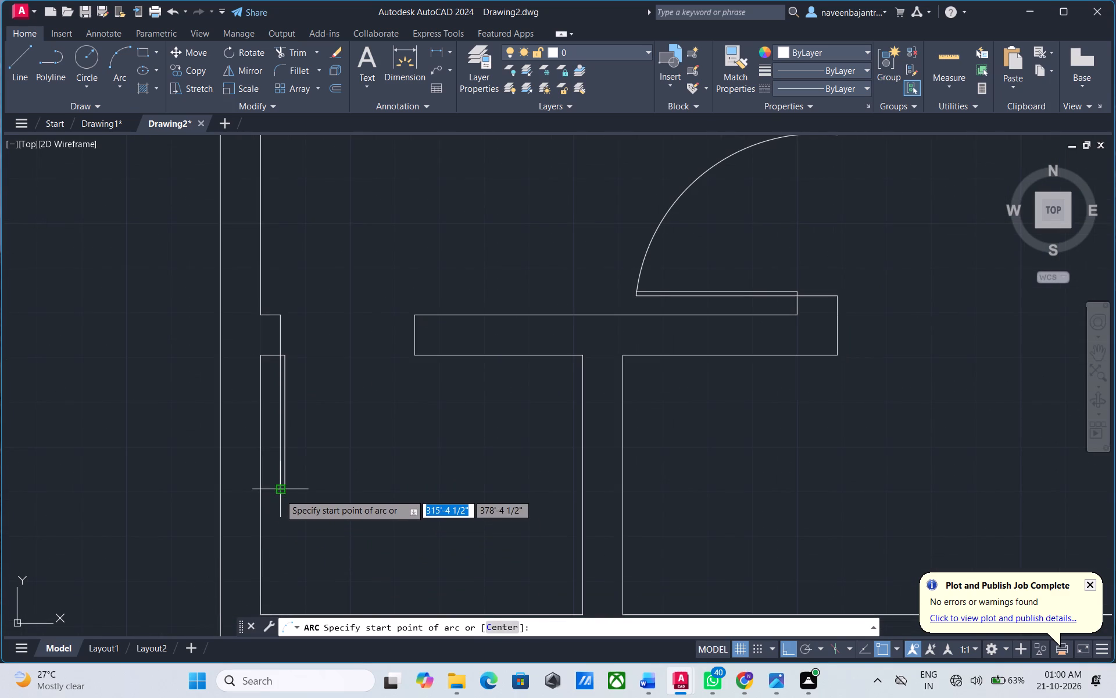
{"action": "left_click", "coordinate": [280, 494]}
{"action": "left_click", "coordinate": [416, 353]}
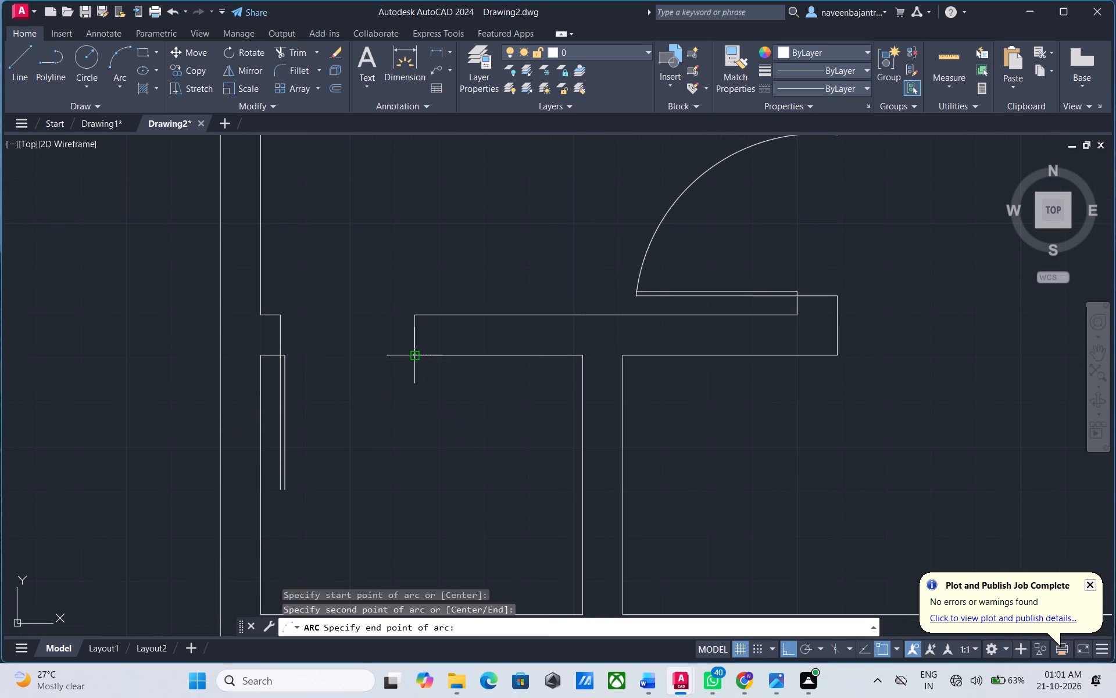
{"action": "left_click", "coordinate": [419, 318]}
{"action": "key", "text": "Escape"}
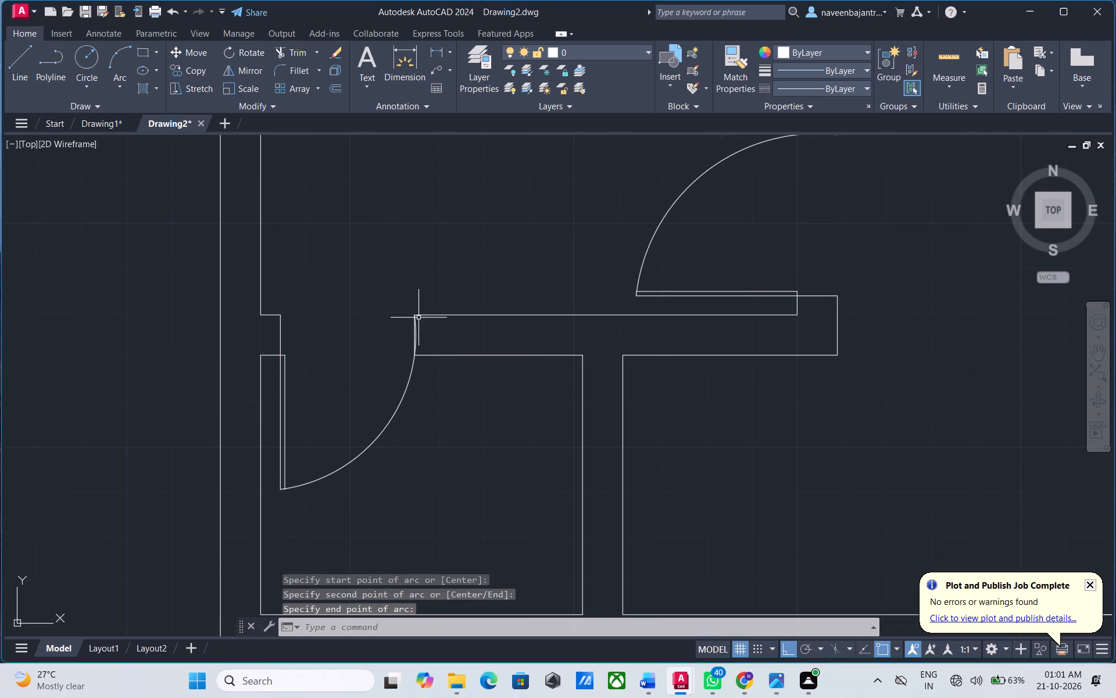
Trim away the straight right jamb line beside the end of the new door-swing arc.
{"action": "type", "text": "TR"}
{"action": "key", "text": "space"}
{"action": "scroll", "coordinate": [419, 318], "scroll_direction": "up", "scroll_amount": 4}
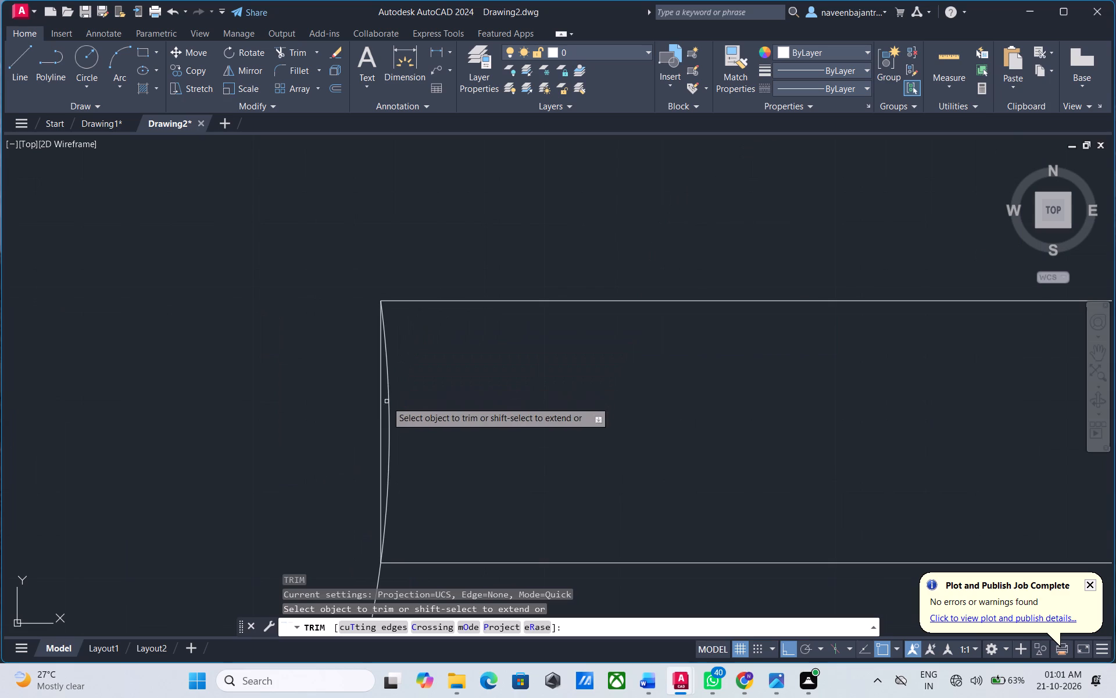
{"action": "left_click", "coordinate": [381, 423]}
{"action": "key", "text": "Escape"}
{"action": "scroll", "coordinate": [381, 423], "scroll_direction": "down", "scroll_amount": 5}
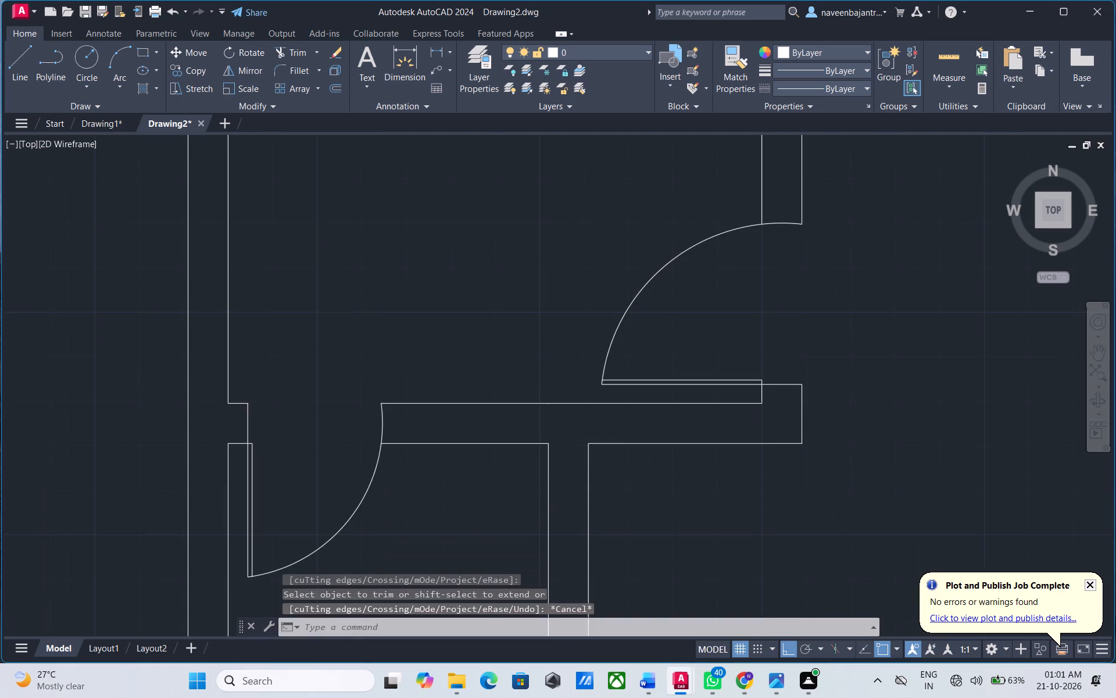
Draw a short vertical line across the partition below the upper-right room, just inside the right outer wall.
{"action": "scroll", "coordinate": [381, 423], "scroll_direction": "down", "scroll_amount": 4}
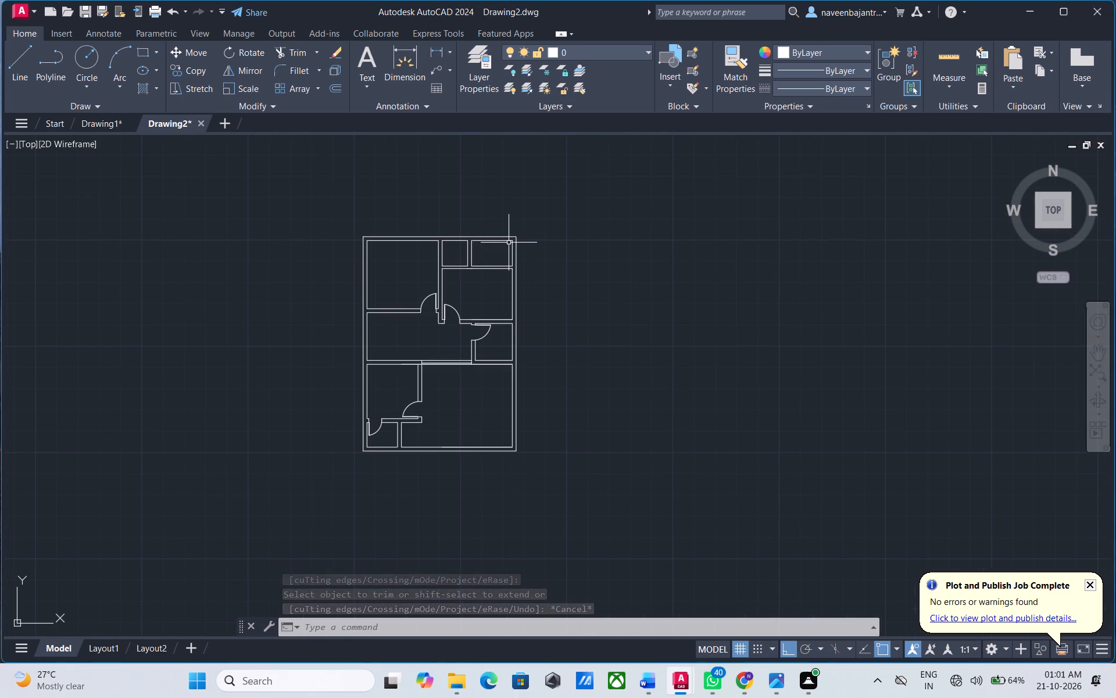
{"action": "scroll", "coordinate": [509, 243], "scroll_direction": "up", "scroll_amount": 4}
{"action": "key", "text": "Escape"}
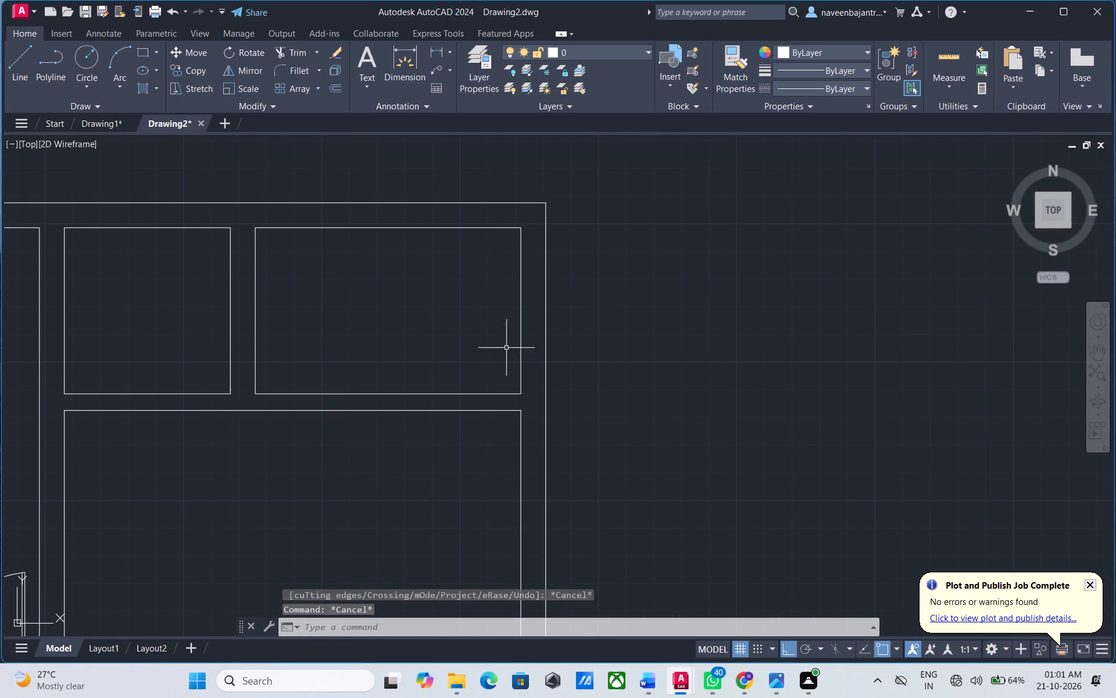
{"action": "type", "text": "L"}
{"action": "key", "text": "space"}
{"action": "left_click", "coordinate": [511, 424]}
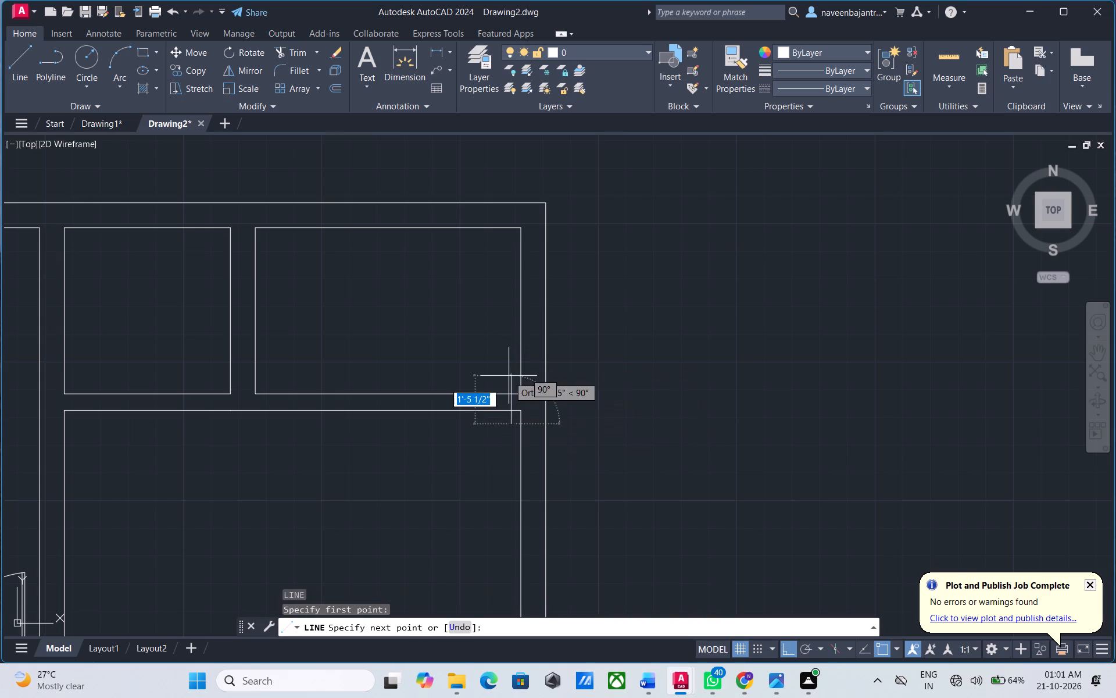
{"action": "left_click", "coordinate": [509, 376]}
{"action": "key", "text": "Escape"}
Trim the short line's upper and lower overhangs so it forms a jamb between the partition's faces.
{"action": "type", "text": "TR"}
{"action": "key", "text": "space"}
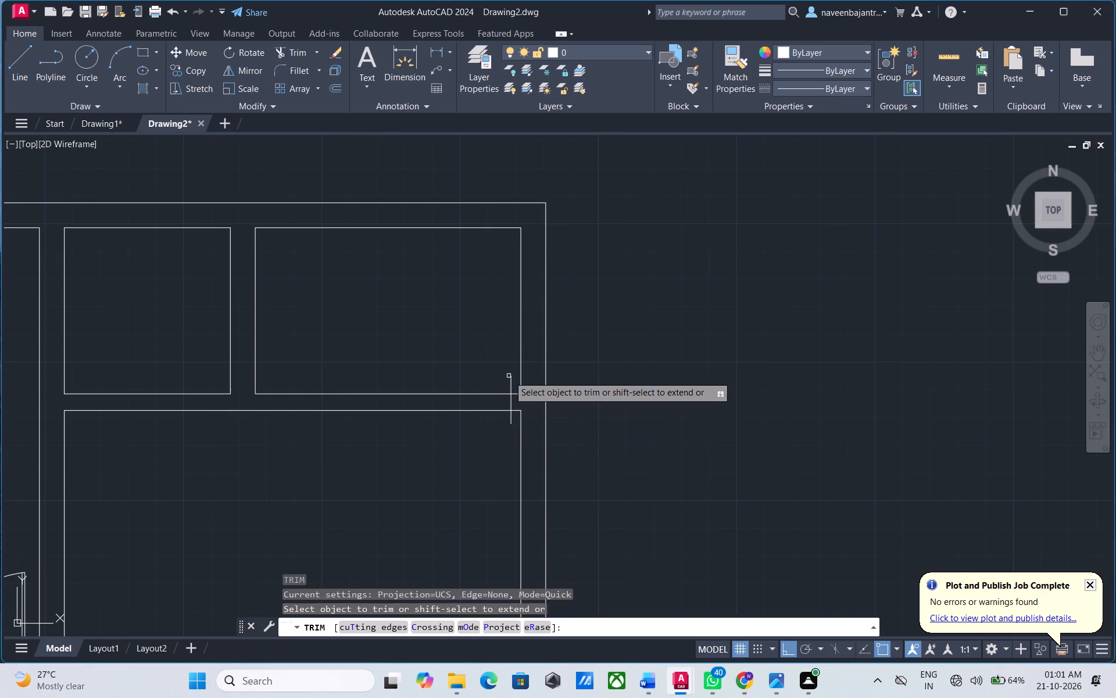
{"action": "left_click", "coordinate": [510, 378]}
{"action": "left_click", "coordinate": [512, 423]}
{"action": "key", "text": "Escape"}
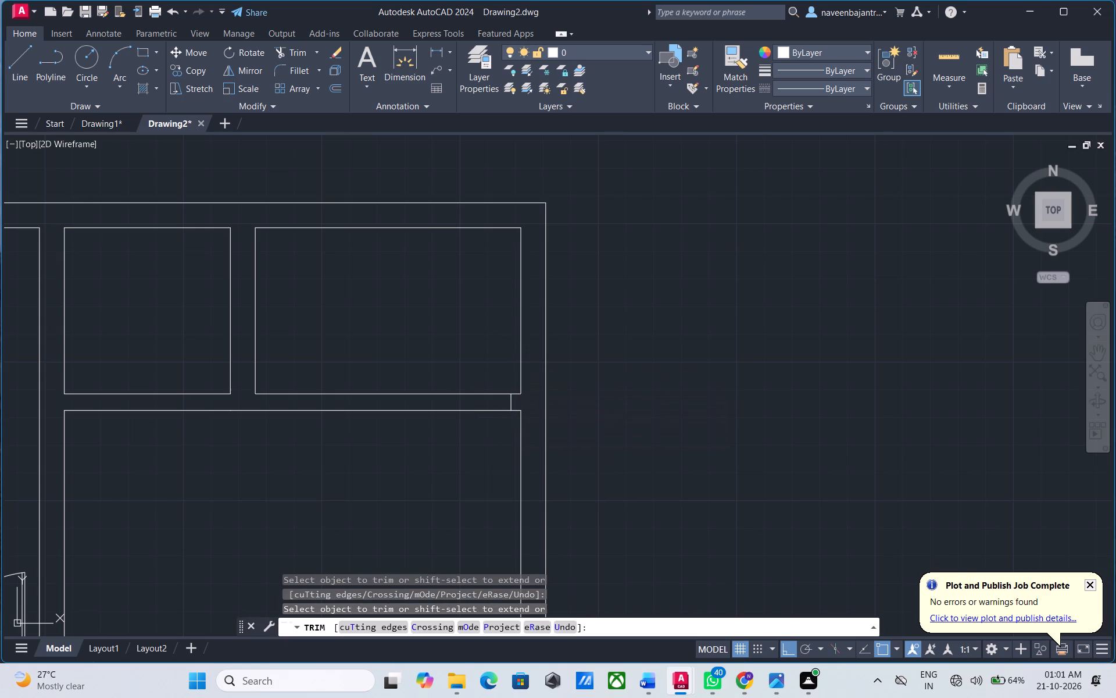
Draw a 2.5' door-leaf line straight up from the new jamb's upper end into the upper-right room.
{"action": "type", "text": "L"}
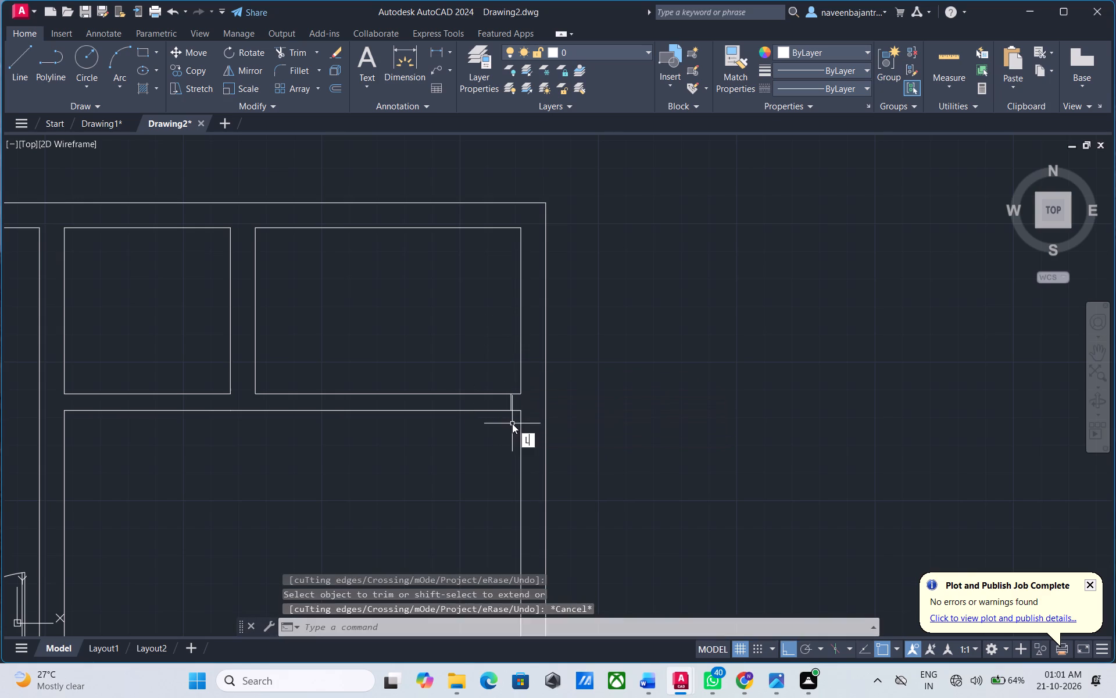
{"action": "key", "text": "space"}
{"action": "left_click", "coordinate": [510, 395]}
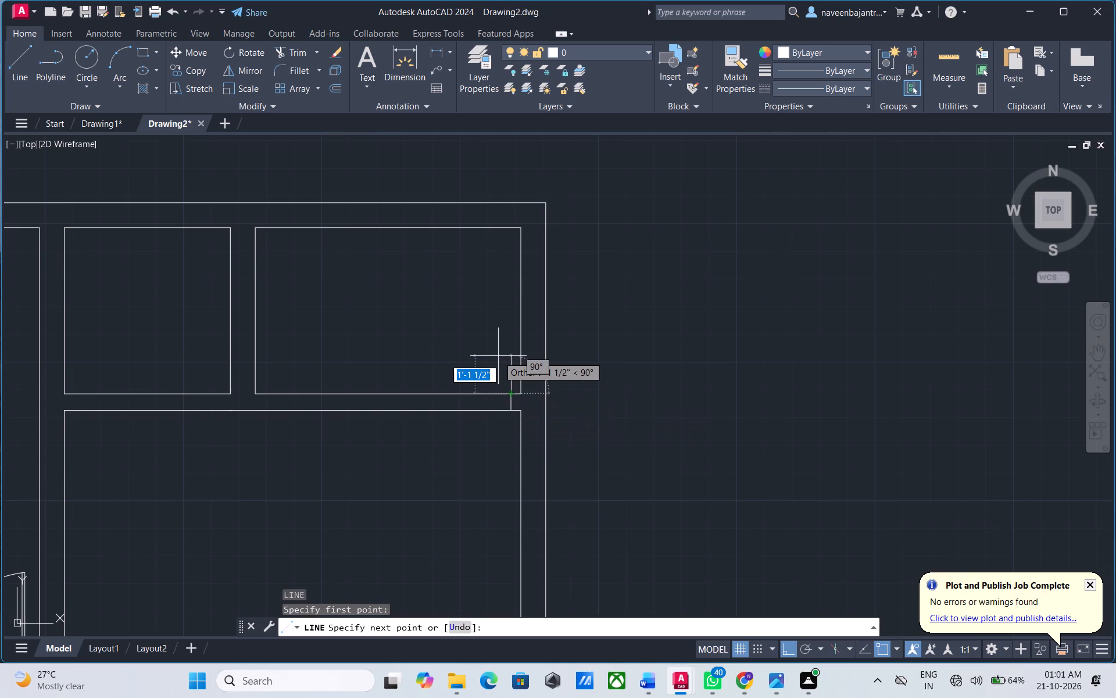
{"action": "type", "text": "2.5'"}
{"action": "key", "text": "Return"}
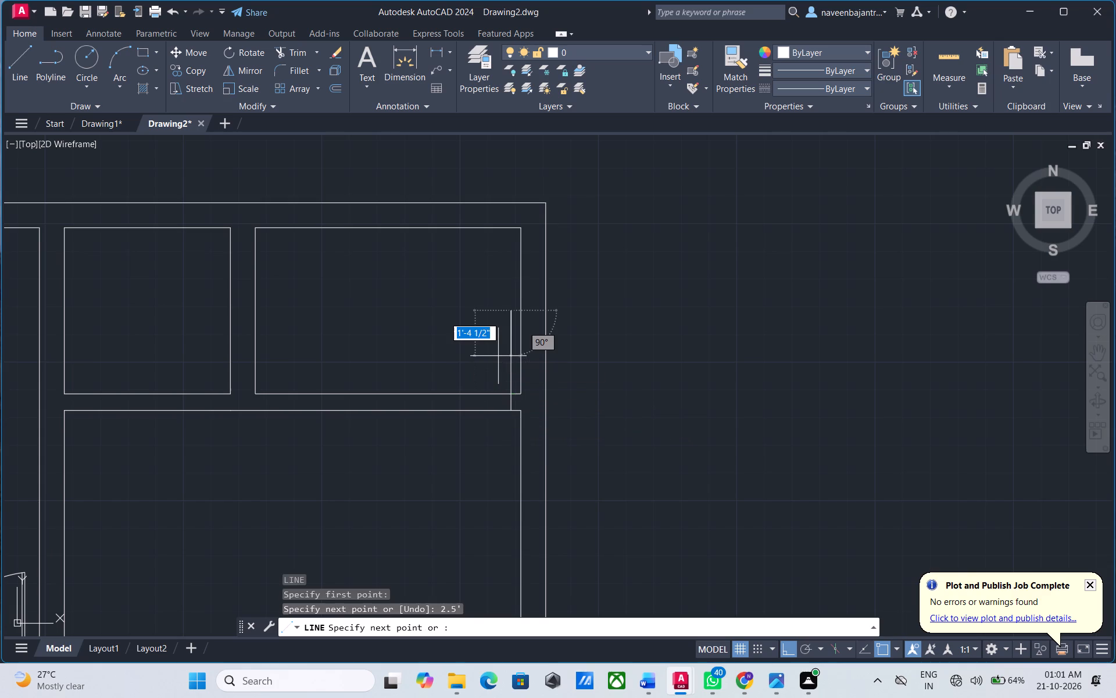
{"action": "key", "text": "Escape"}
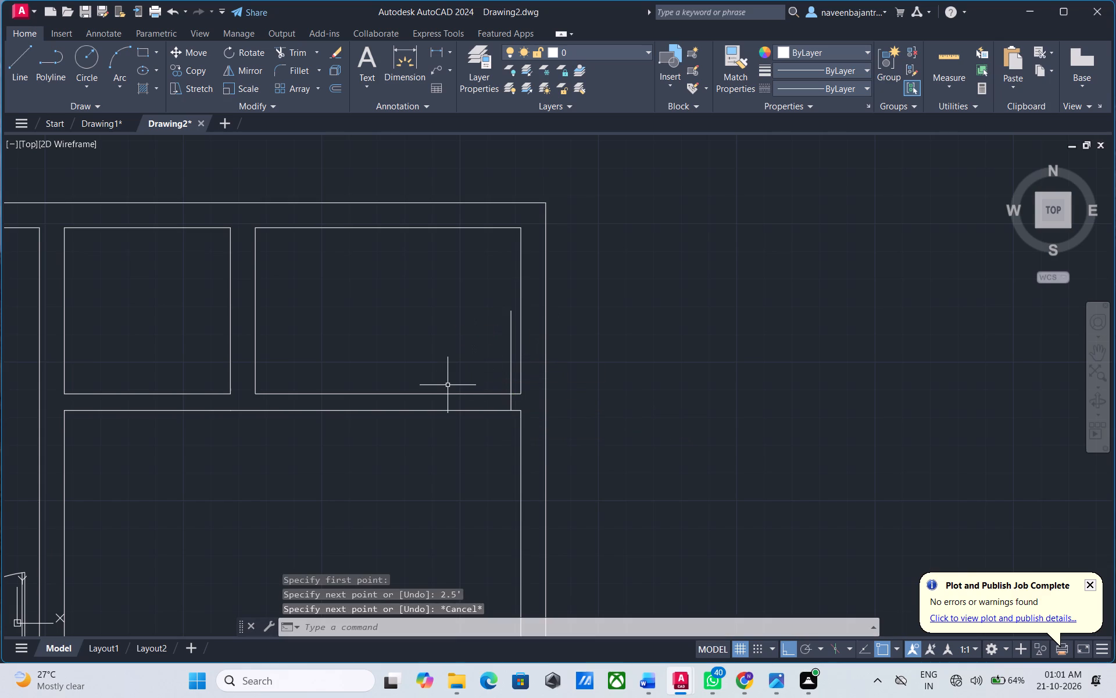
Offset the new door-leaf line in the upper-right room 1" to the left to give the leaf its thickness.
{"action": "type", "text": "O 1\""}
{"action": "key", "text": "Return"}
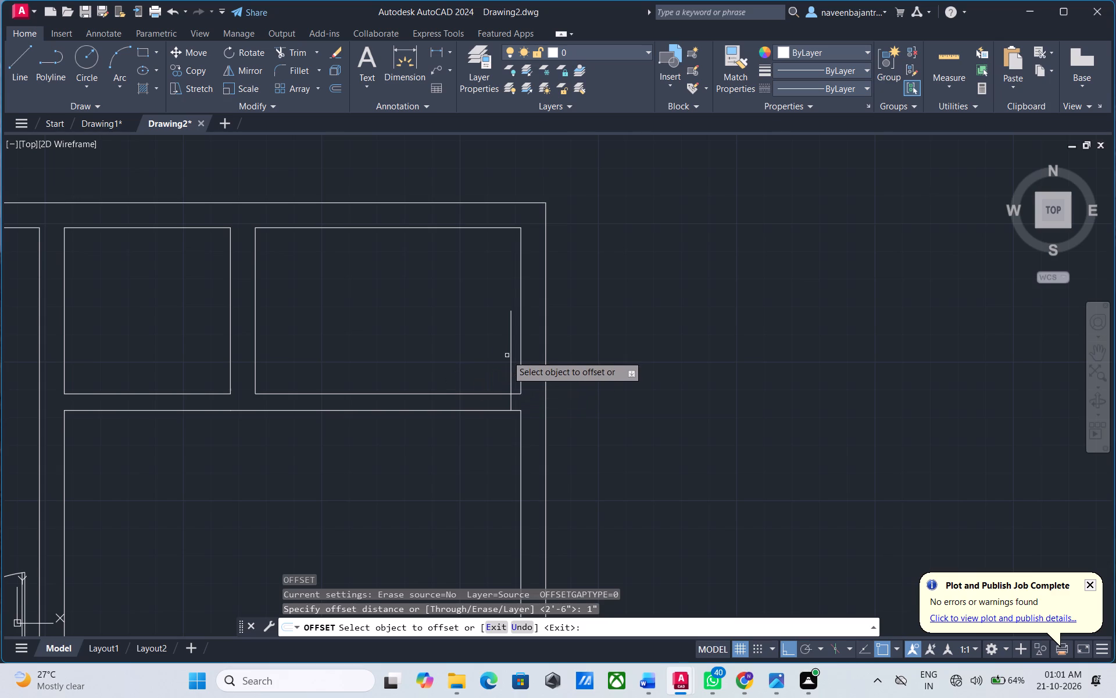
{"action": "left_click", "coordinate": [510, 366]}
{"action": "left_click", "coordinate": [467, 371]}
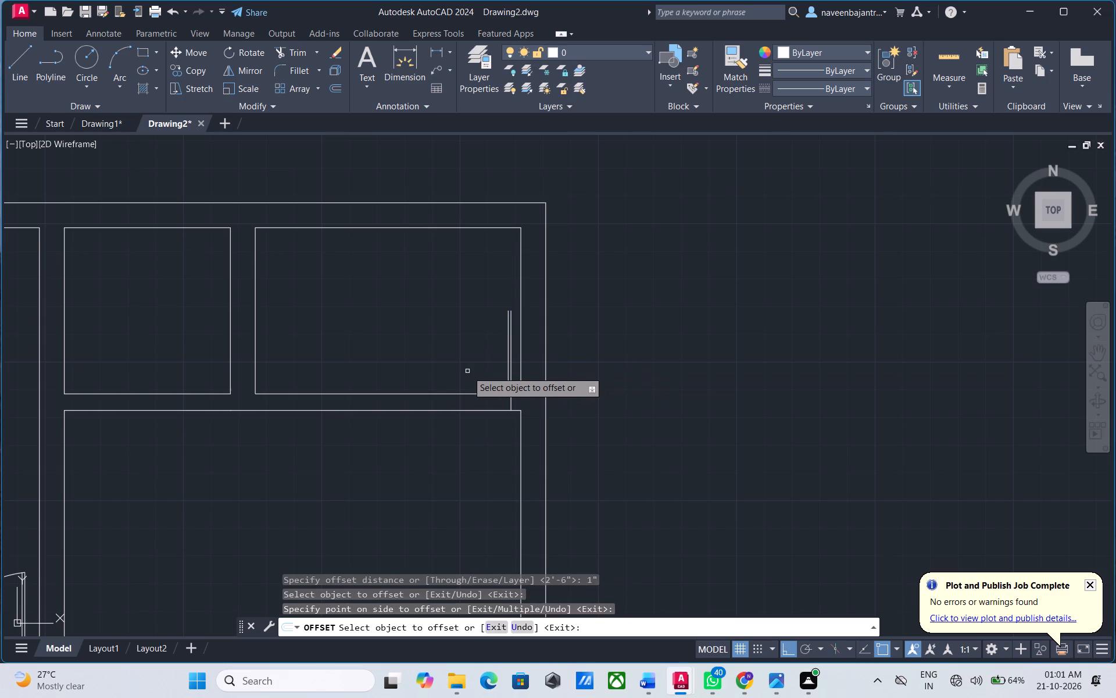
{"action": "key", "text": "Escape"}
Offset the jamb line beneath this door leaf 2.5' to the left across the partition.
{"action": "type", "text": "O 2.5'"}
{"action": "key", "text": "Return"}
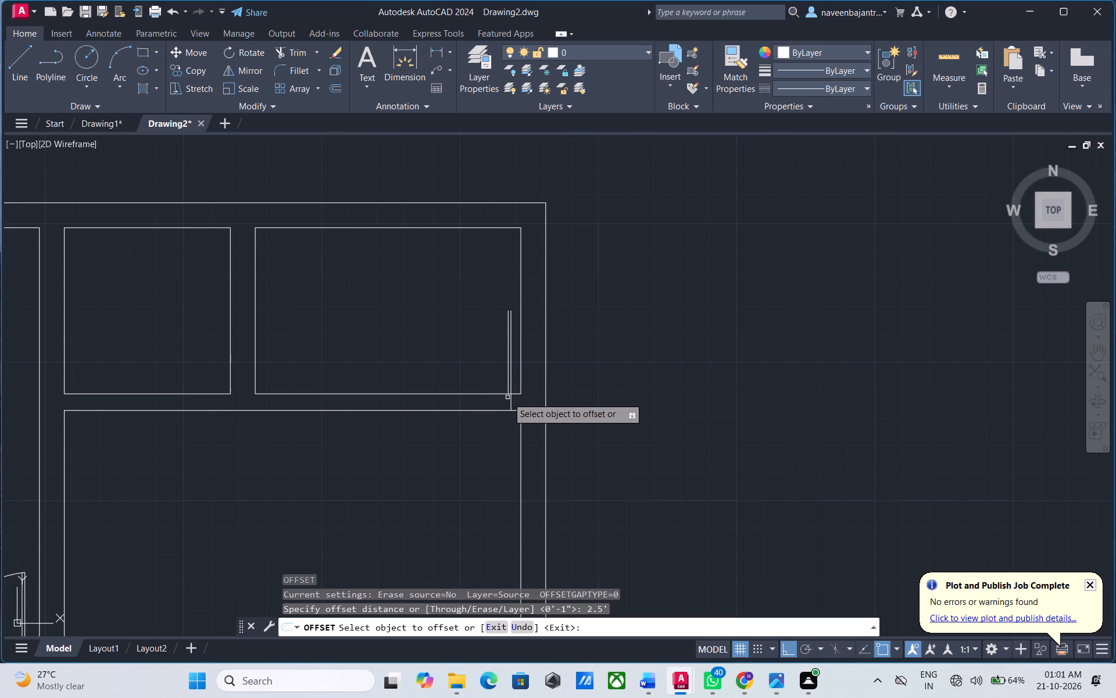
{"action": "left_click", "coordinate": [510, 399]}
{"action": "left_click", "coordinate": [491, 399]}
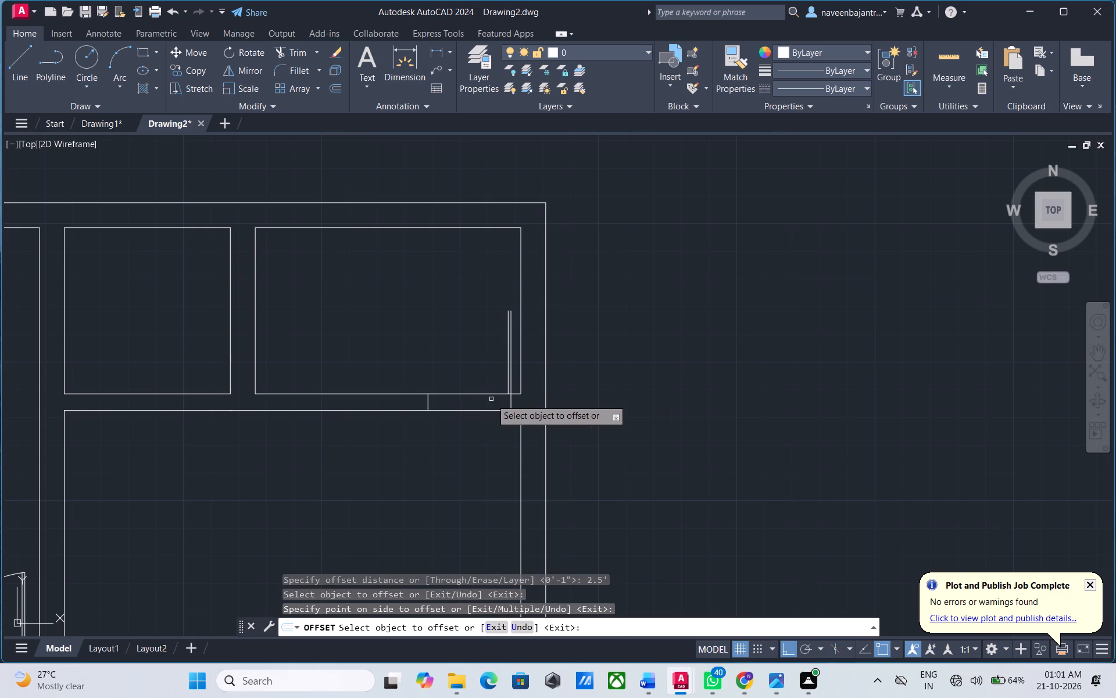
{"action": "key", "text": "Escape"}
Trim both partition face lines between the two jambs to open the upper-right room's doorway.
{"action": "type", "text": "TR"}
{"action": "key", "text": "space"}
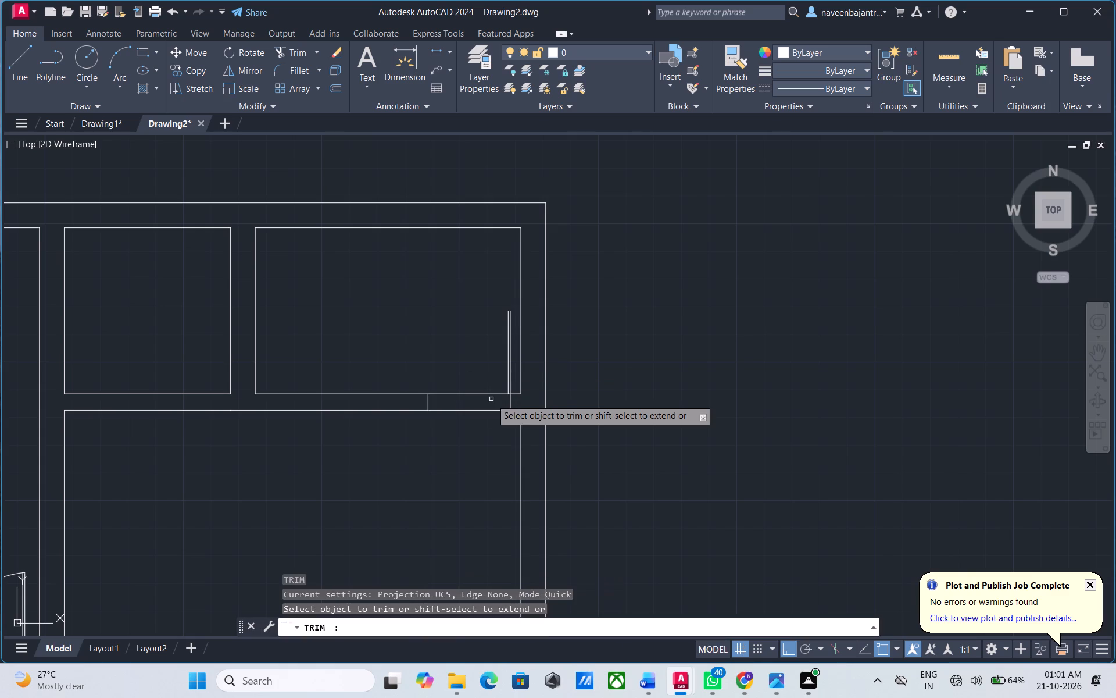
{"action": "left_click", "coordinate": [473, 412]}
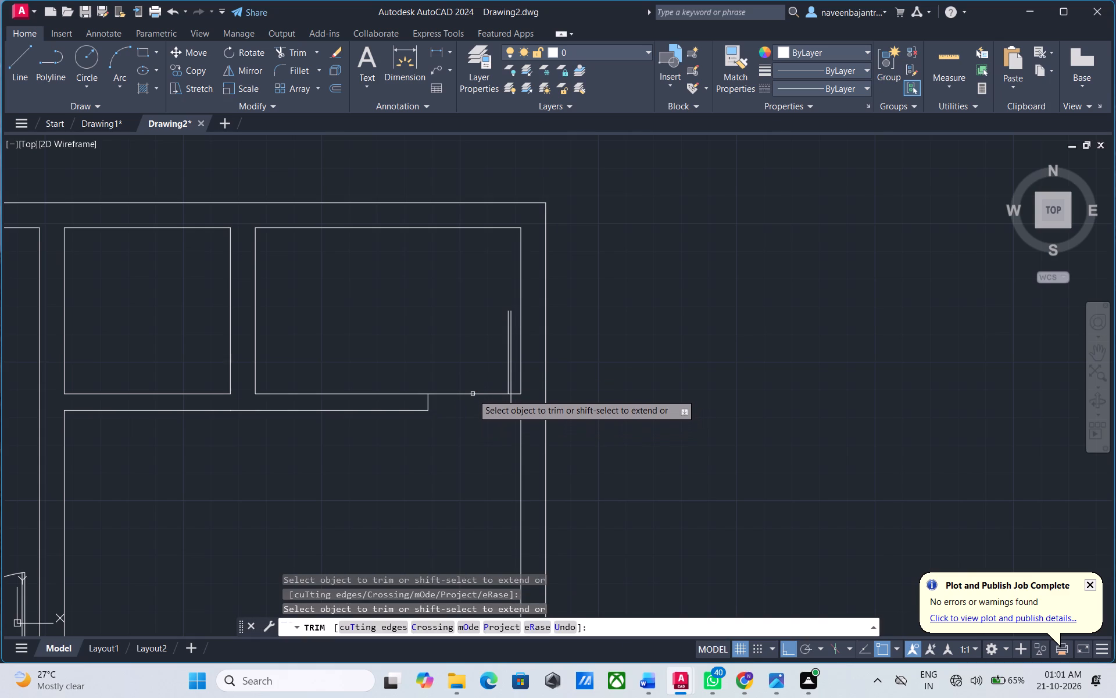
{"action": "left_click", "coordinate": [473, 393]}
{"action": "key", "text": "Escape"}
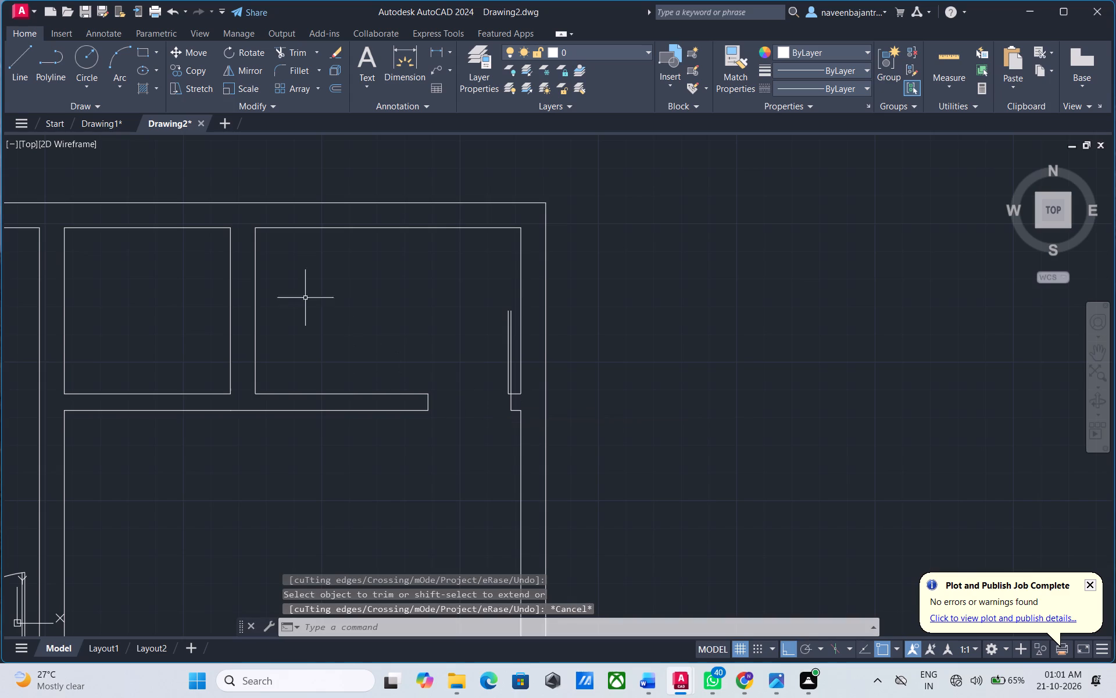
Draw a three-point swing arc from the leaf's top end through the left jamb's upper end to its lower end.
{"action": "left_click", "coordinate": [110, 60]}
{"action": "scroll", "coordinate": [475, 312], "scroll_direction": "up", "scroll_amount": 2}
{"action": "left_click", "coordinate": [564, 306]}
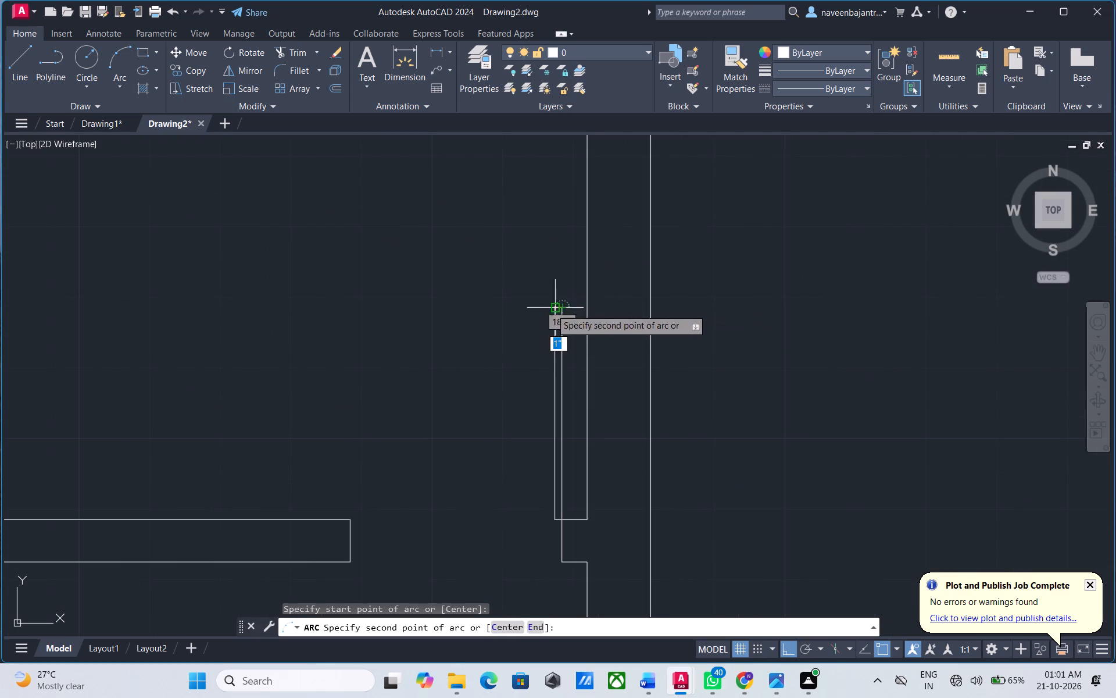
{"action": "left_click", "coordinate": [350, 522]}
{"action": "left_click", "coordinate": [349, 563]}
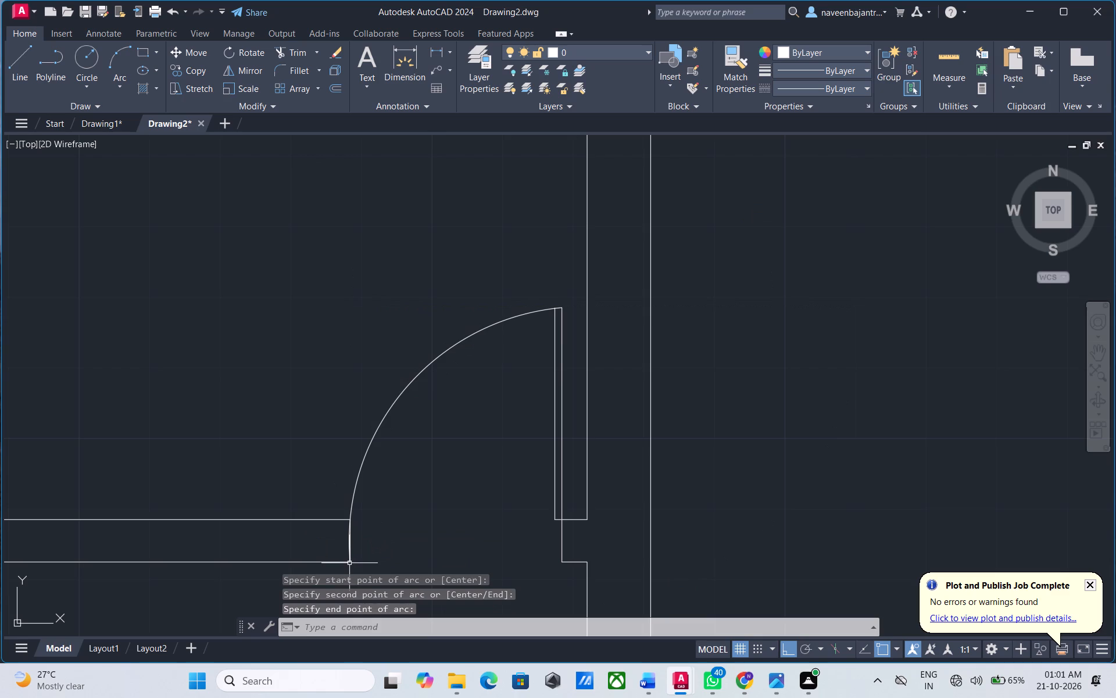
{"action": "key", "text": "Escape"}
Trim away the straight left jamb line beside the end of the upper-right room's door-swing arc.
{"action": "scroll", "coordinate": [349, 568], "scroll_direction": "up", "scroll_amount": 3}
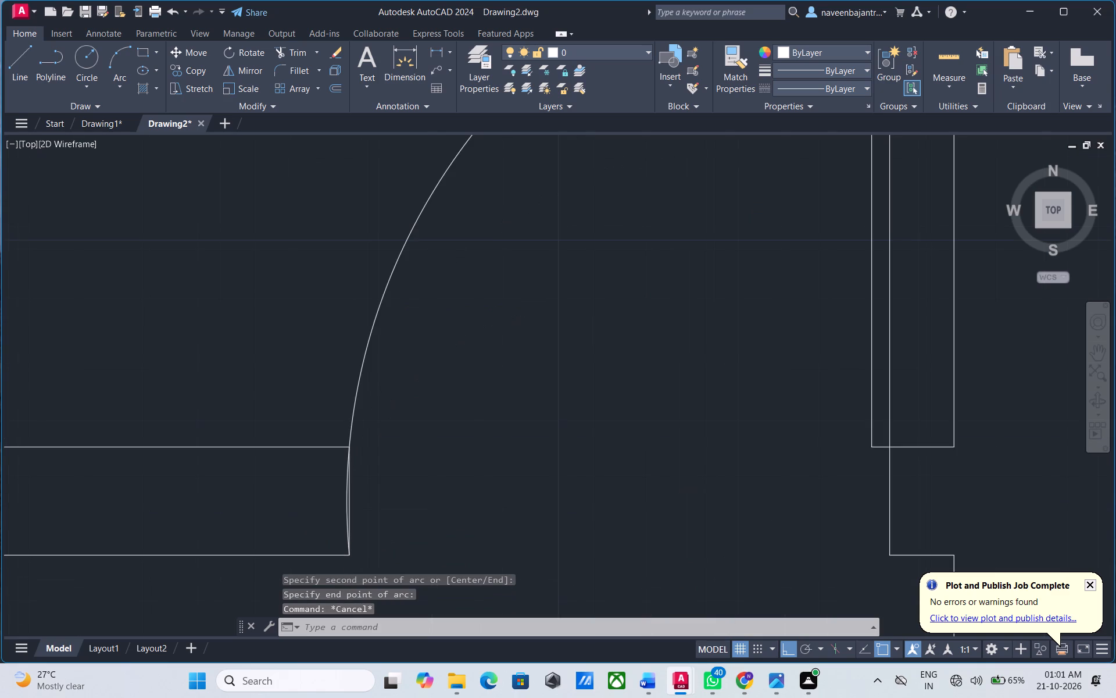
{"action": "key", "text": "Escape"}
{"action": "type", "text": "TR"}
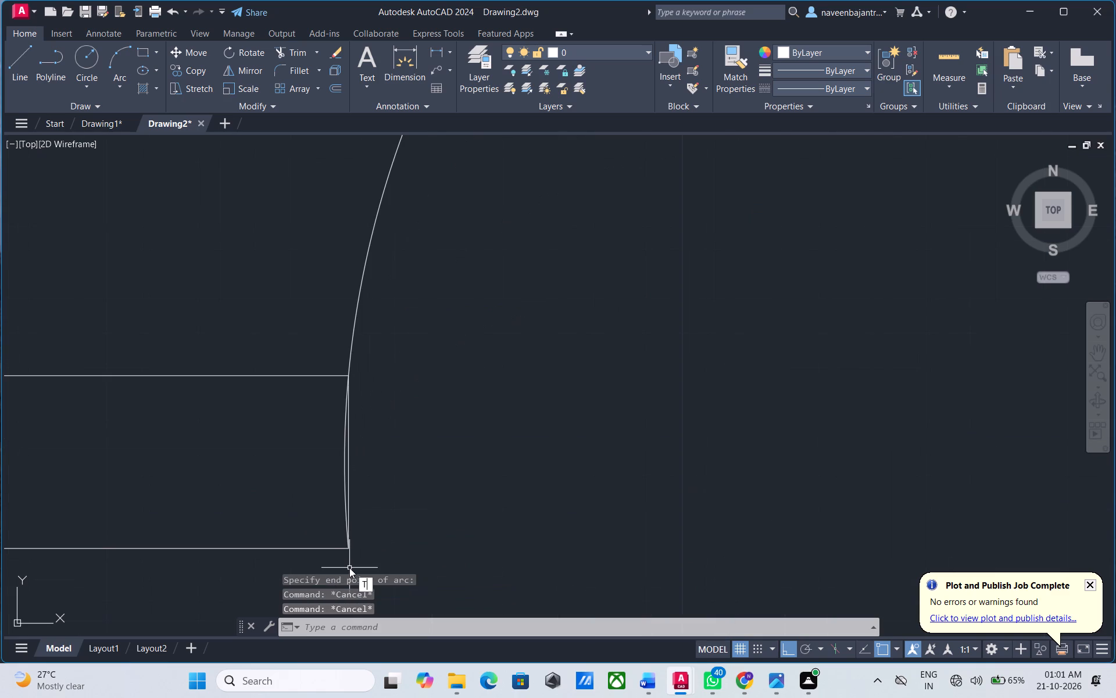
{"action": "key", "text": "space"}
{"action": "left_click", "coordinate": [350, 493]}
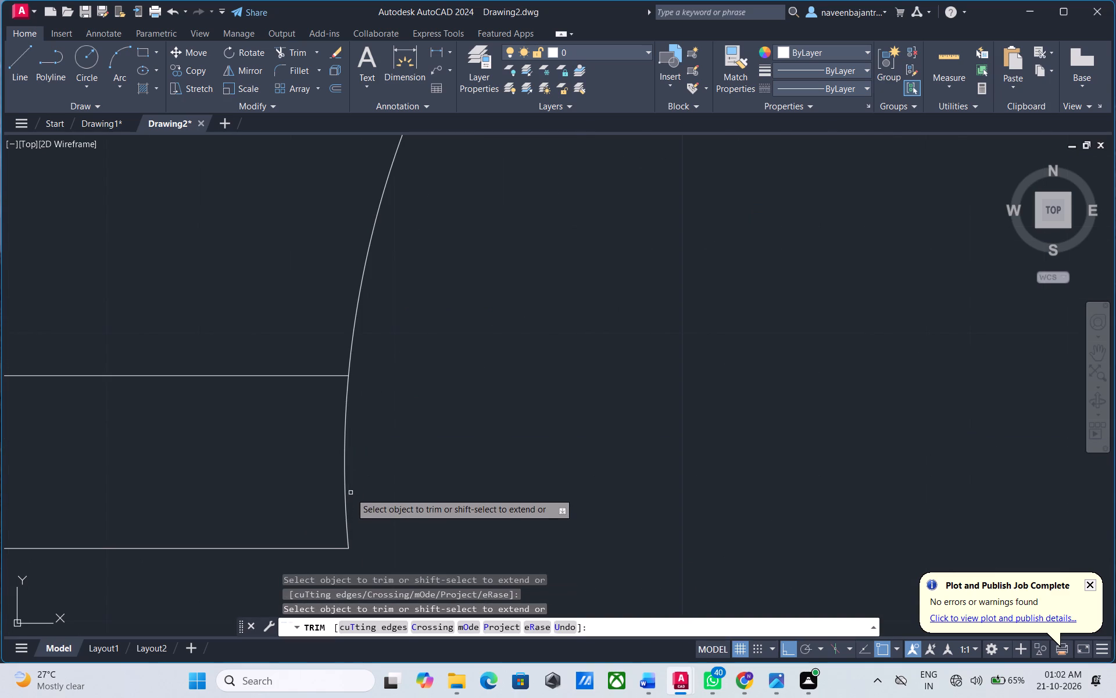
{"action": "scroll", "coordinate": [350, 493], "scroll_direction": "down", "scroll_amount": 8}
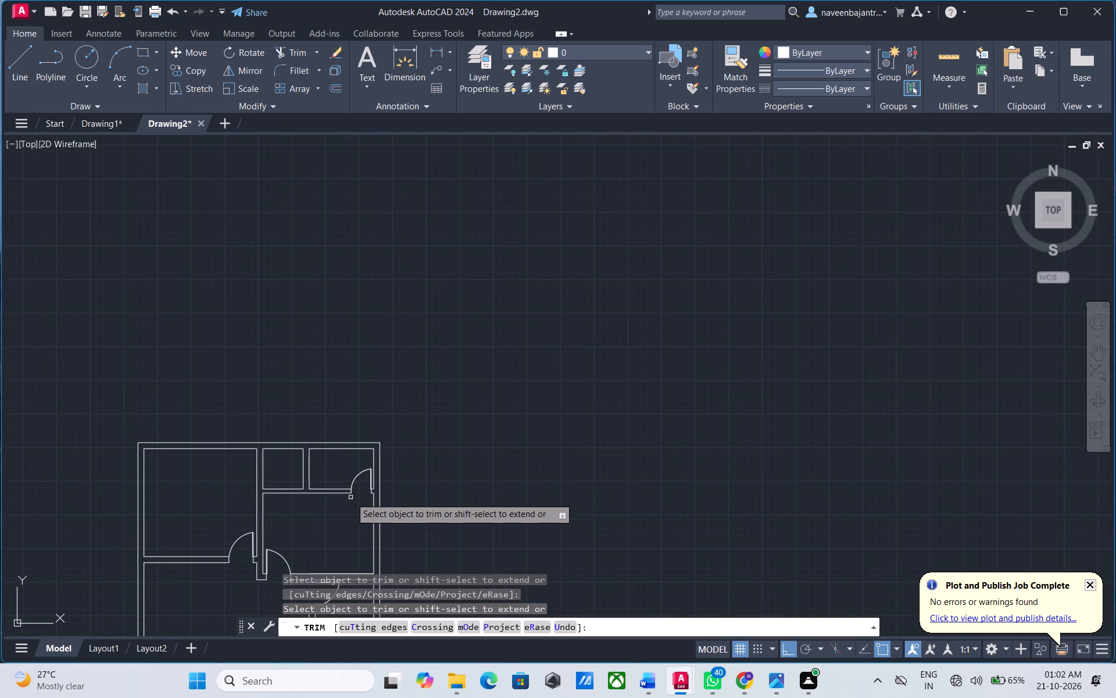
{"action": "middle_click_drag", "start_coordinate": [352, 510], "coordinate": [405, 420]}
{"action": "middle_click_drag", "start_coordinate": [412, 412], "coordinate": [548, 274]}
{"action": "middle_click", "coordinate": [548, 273]}
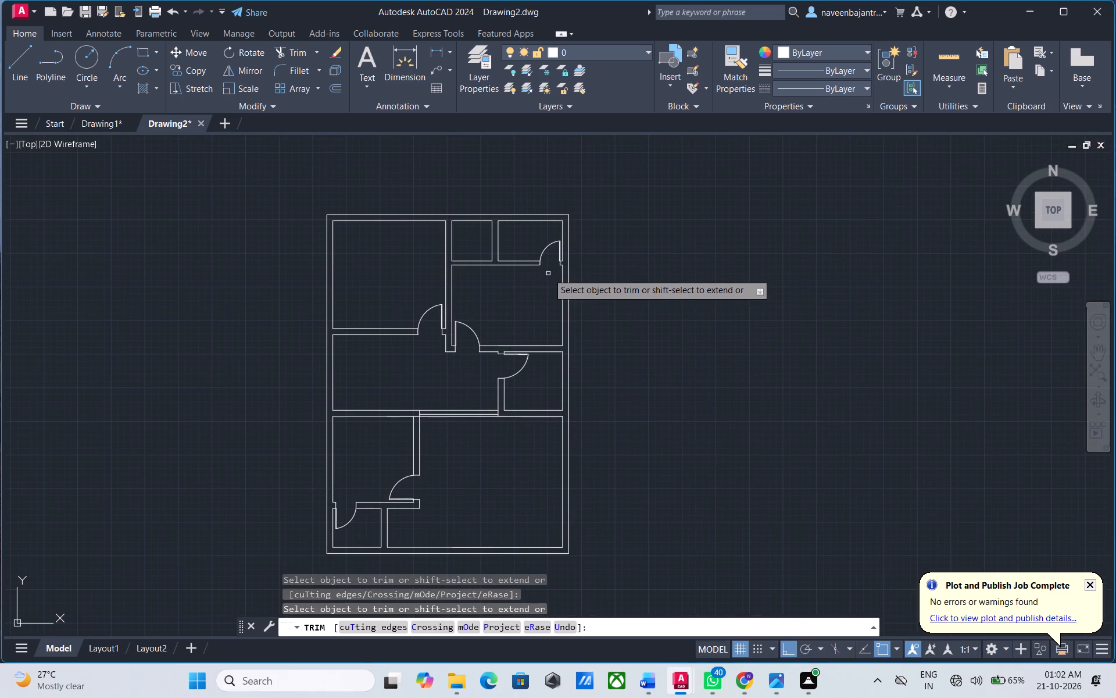
{"action": "key", "text": "Escape"}
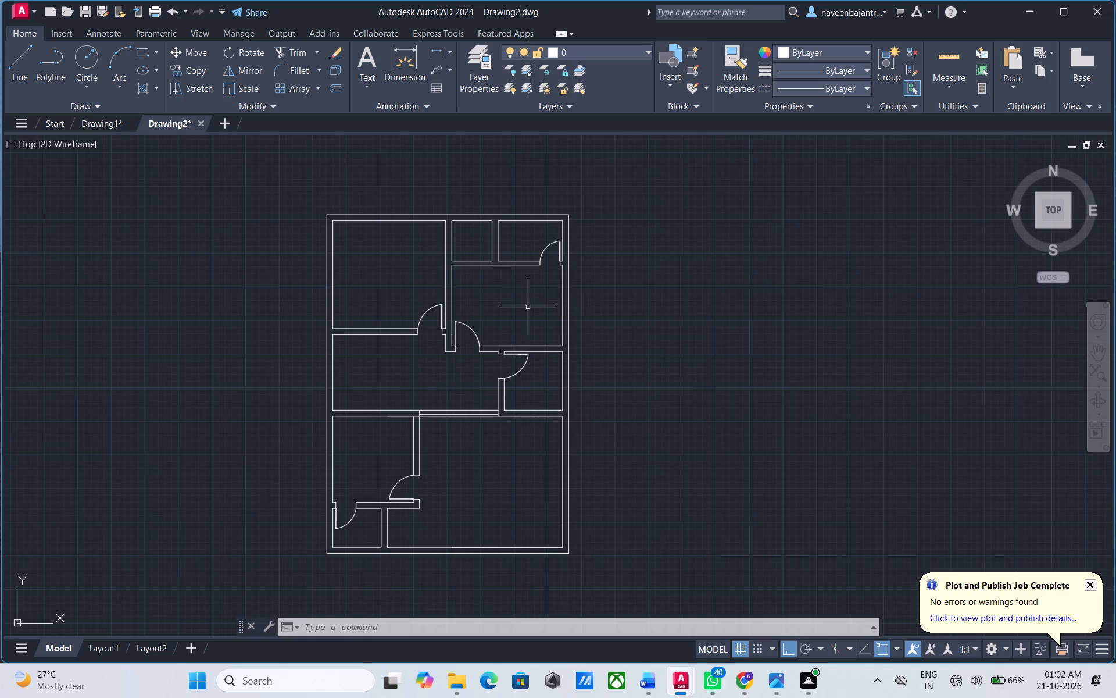
Copy the whole floor plan about 242' horizontally to the right, using its lower-right outer corner as base point.
{"action": "scroll", "coordinate": [528, 307], "scroll_direction": "down", "scroll_amount": 1}
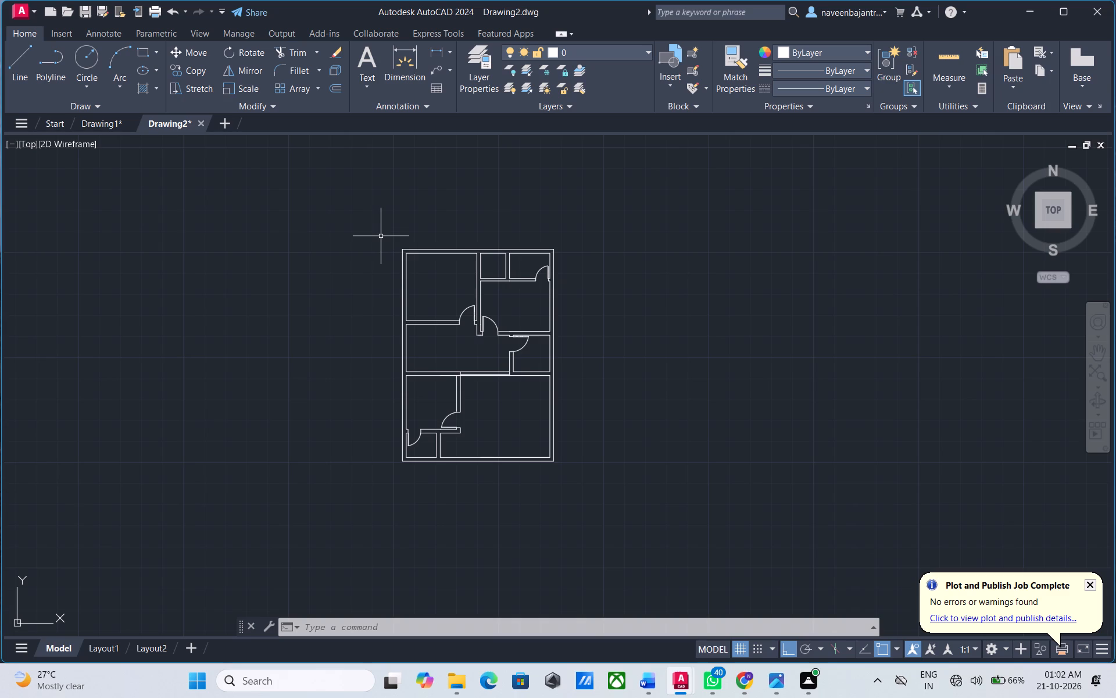
{"action": "left_click", "coordinate": [381, 236]}
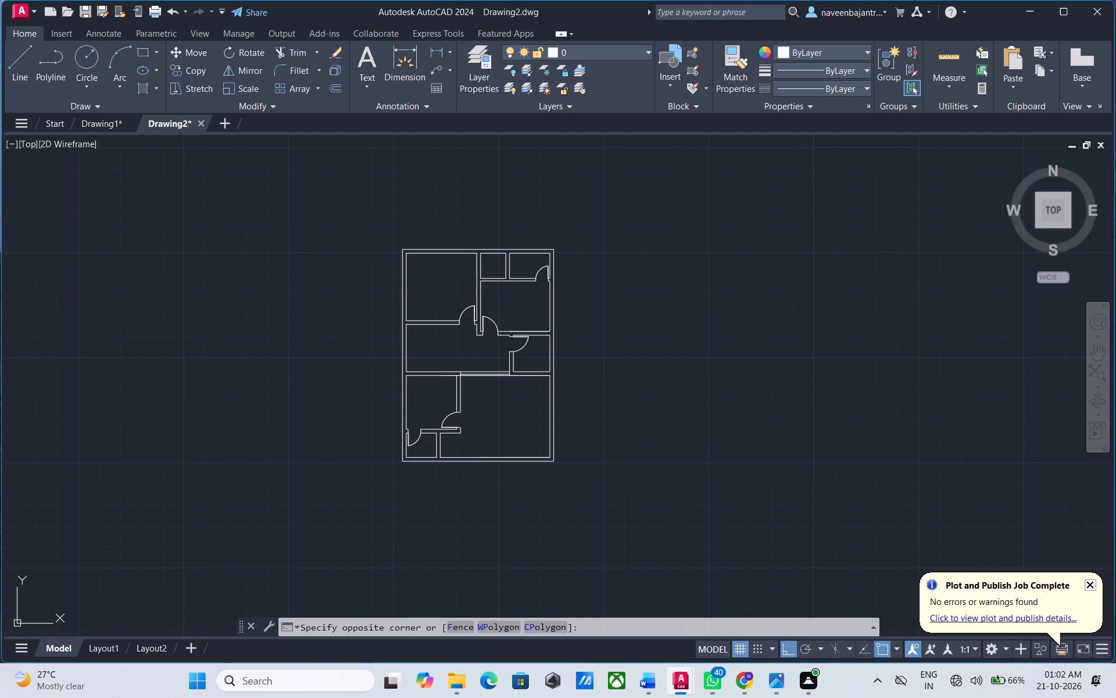
{"action": "left_click", "coordinate": [564, 479]}
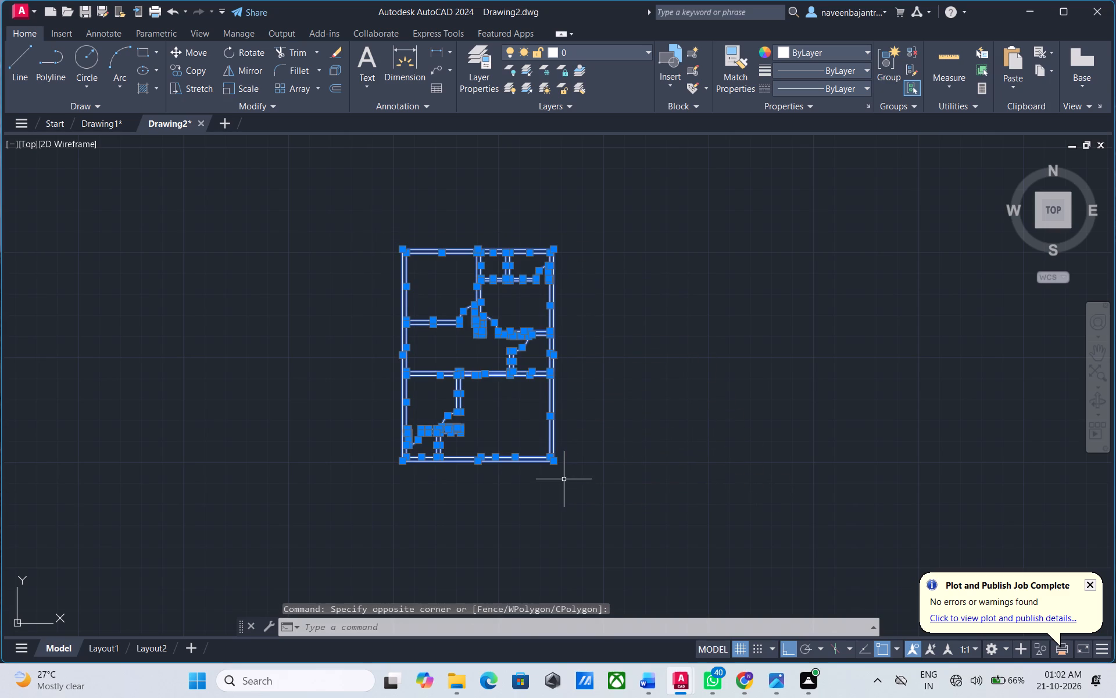
{"action": "type", "text": "CO"}
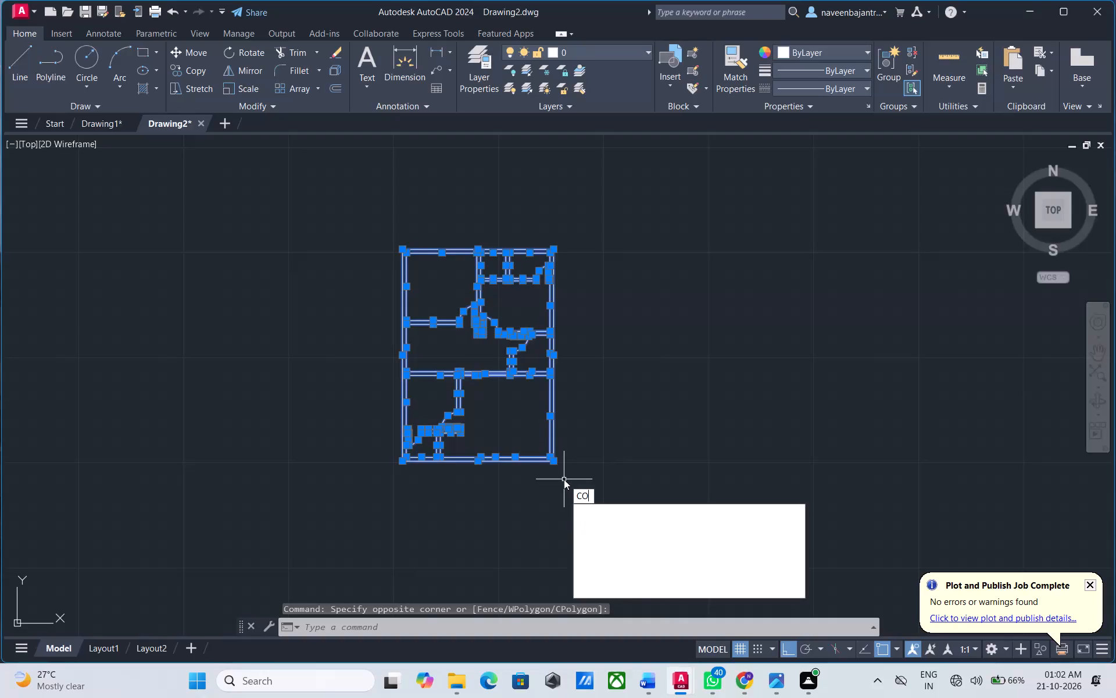
{"action": "key", "text": "space"}
{"action": "left_click", "coordinate": [555, 464]}
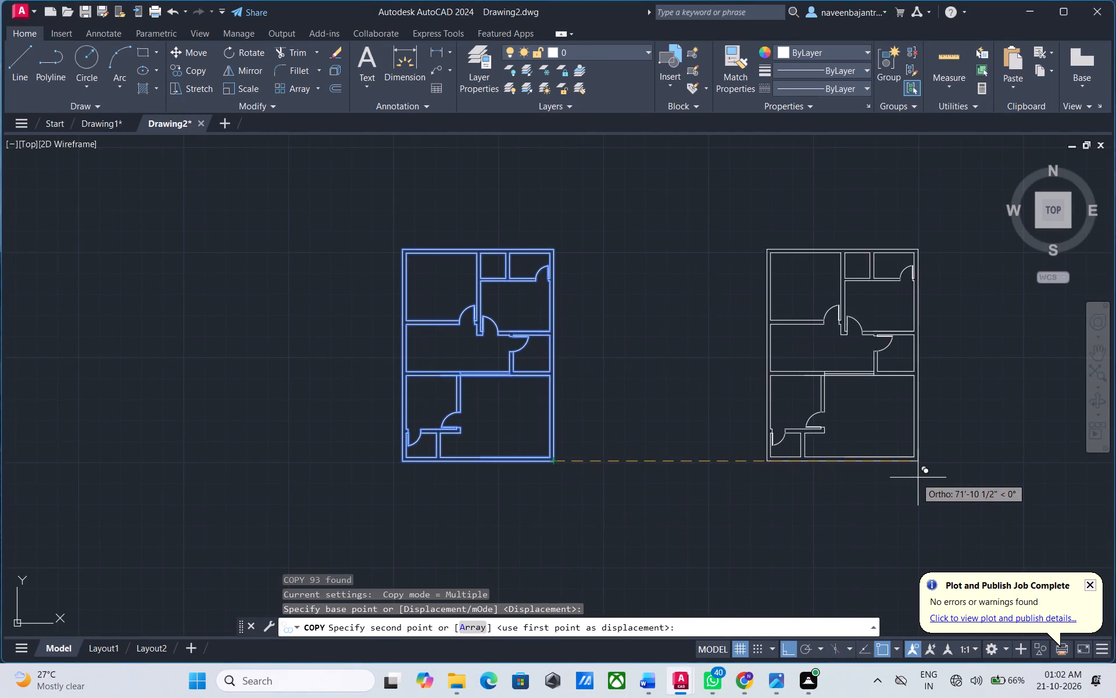
{"action": "scroll", "coordinate": [918, 478], "scroll_direction": "down", "scroll_amount": 3}
{"action": "middle_click_drag", "start_coordinate": [918, 478], "coordinate": [636, 462]}
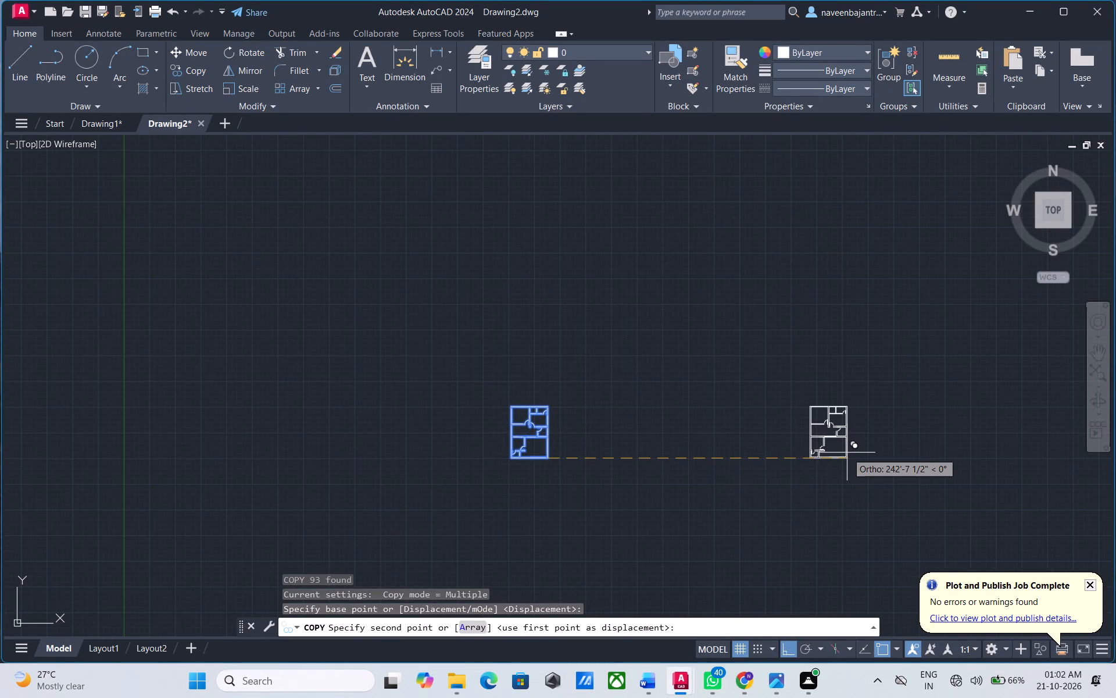
{"action": "left_click", "coordinate": [847, 453]}
{"action": "key", "text": "Escape"}
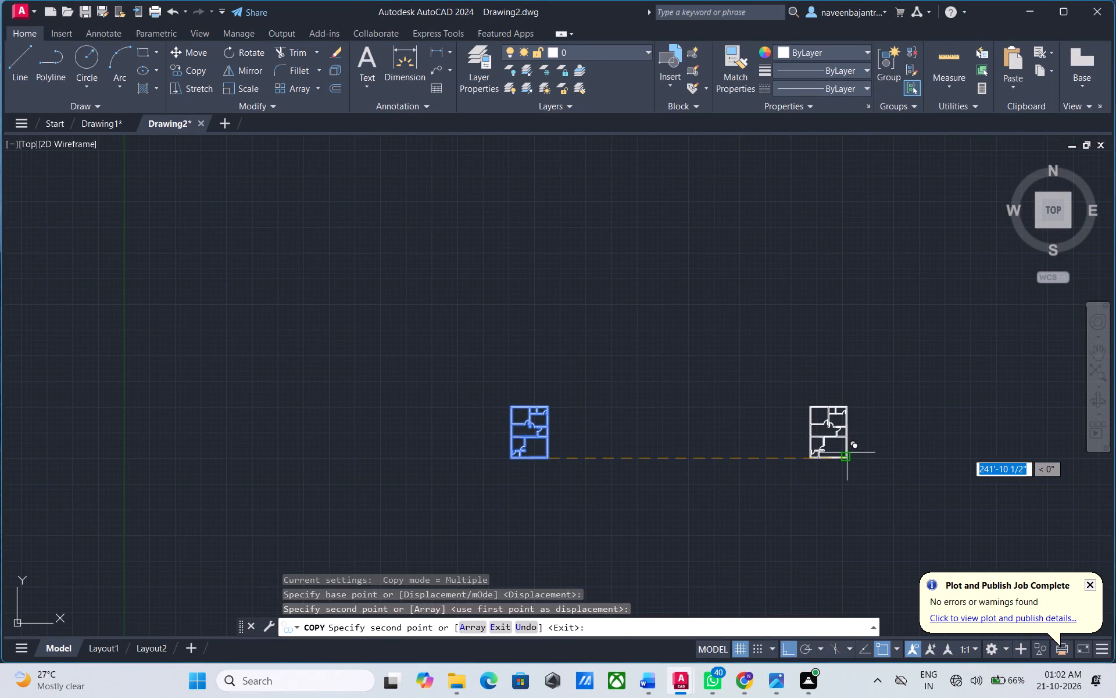
In the copied plan, trim away the upper-right room door leaf's right line and the small overhangs at the leaf's tip.
{"action": "scroll", "coordinate": [847, 453], "scroll_direction": "up", "scroll_amount": 4}
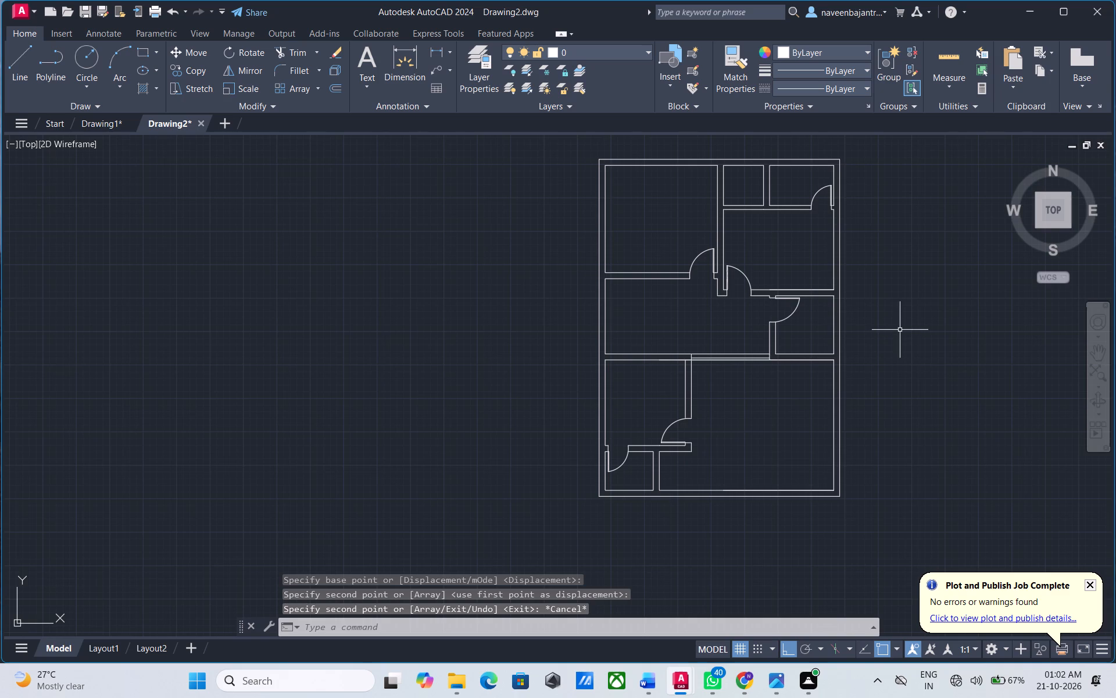
{"action": "middle_click_drag", "start_coordinate": [900, 329], "coordinate": [890, 361]}
{"action": "scroll", "coordinate": [890, 361], "scroll_direction": "up", "scroll_amount": 1}
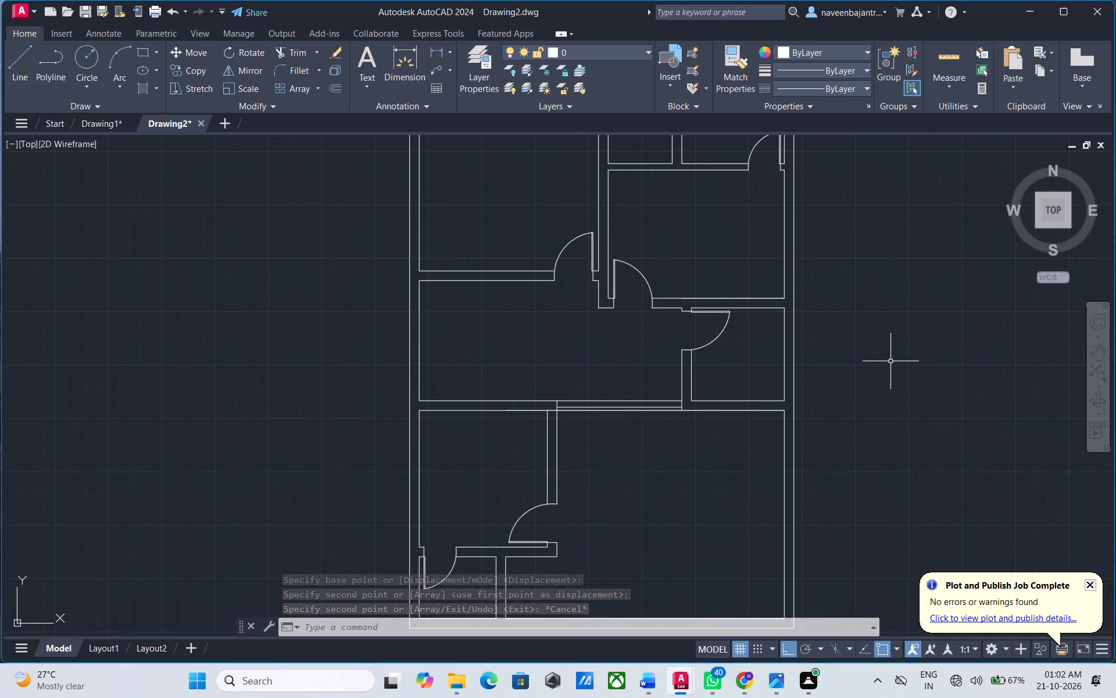
{"action": "scroll", "coordinate": [890, 361], "scroll_direction": "down", "scroll_amount": 1}
{"action": "key", "text": "Escape"}
{"action": "type", "text": "TR"}
{"action": "key", "text": "space"}
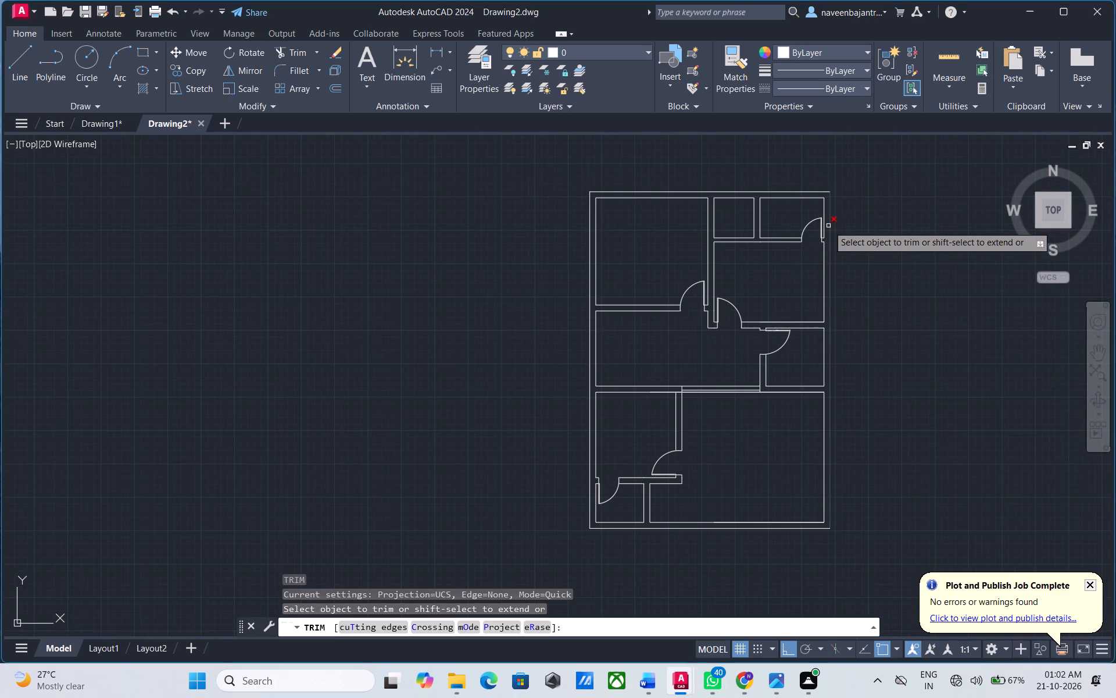
{"action": "scroll", "coordinate": [828, 226], "scroll_direction": "up", "scroll_amount": 4}
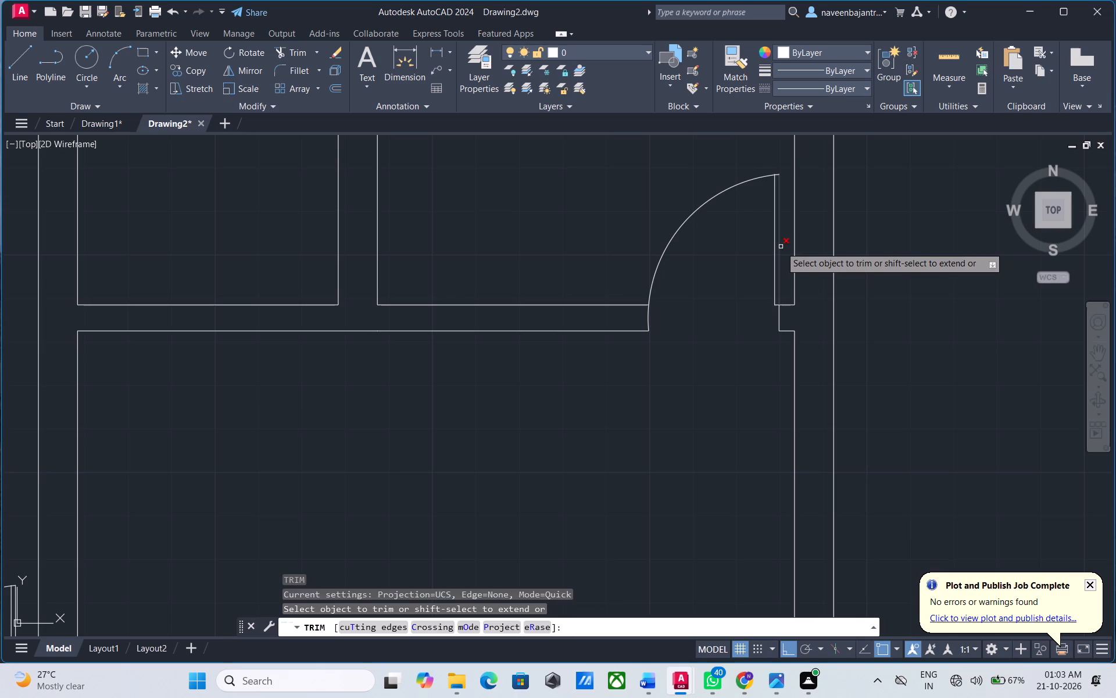
{"action": "left_click", "coordinate": [781, 247]}
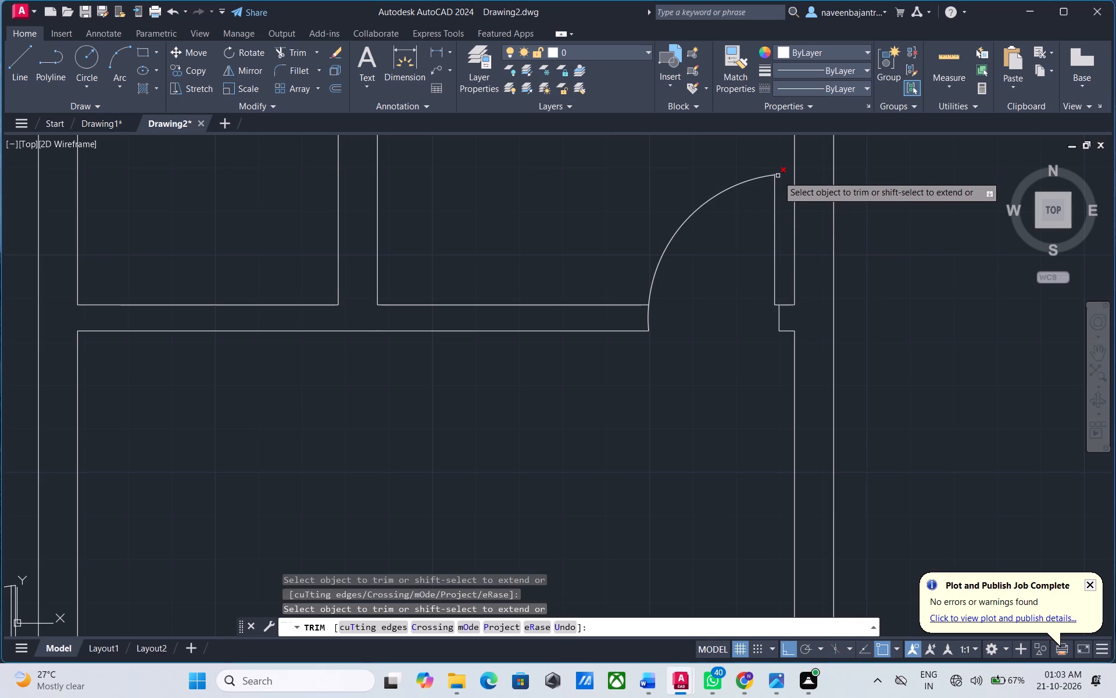
{"action": "left_click", "coordinate": [778, 176]}
{"action": "scroll", "coordinate": [776, 174], "scroll_direction": "up", "scroll_amount": 3}
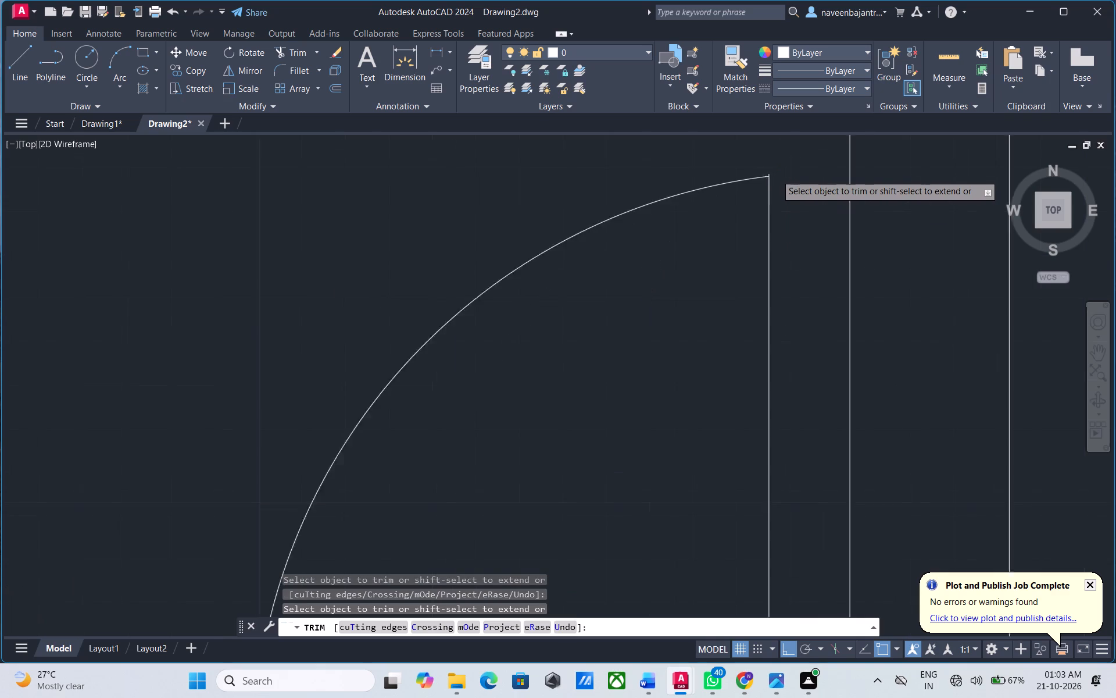
{"action": "scroll", "coordinate": [776, 174], "scroll_direction": "up", "scroll_amount": 2}
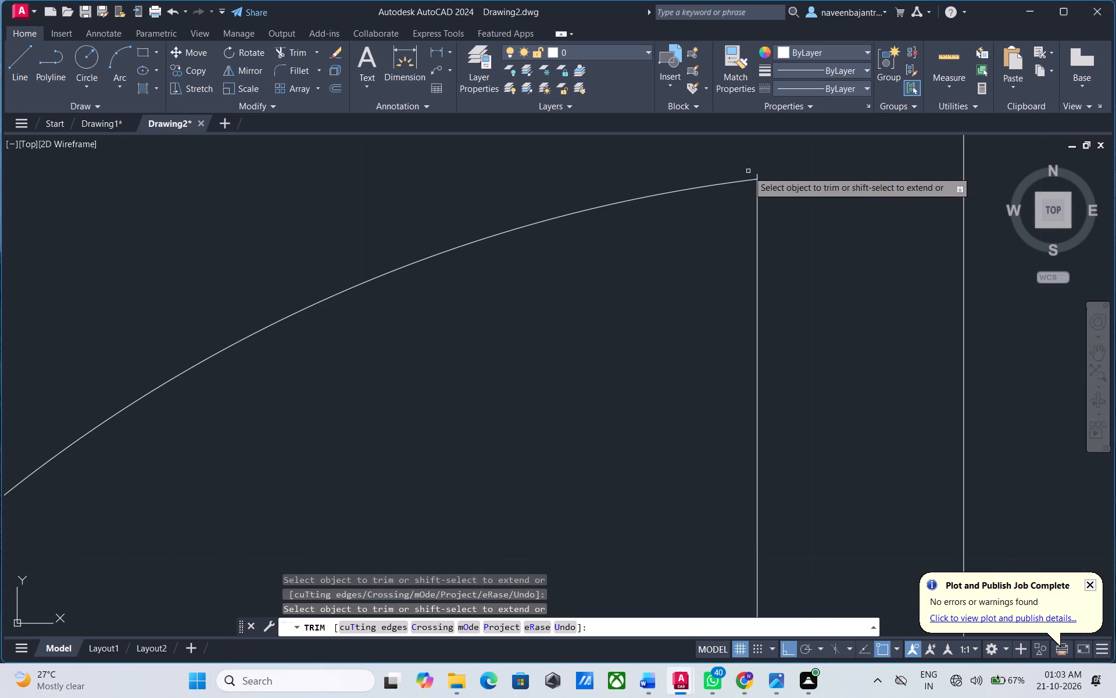
{"action": "left_click", "coordinate": [756, 175]}
{"action": "scroll", "coordinate": [756, 177], "scroll_direction": "down", "scroll_amount": 3}
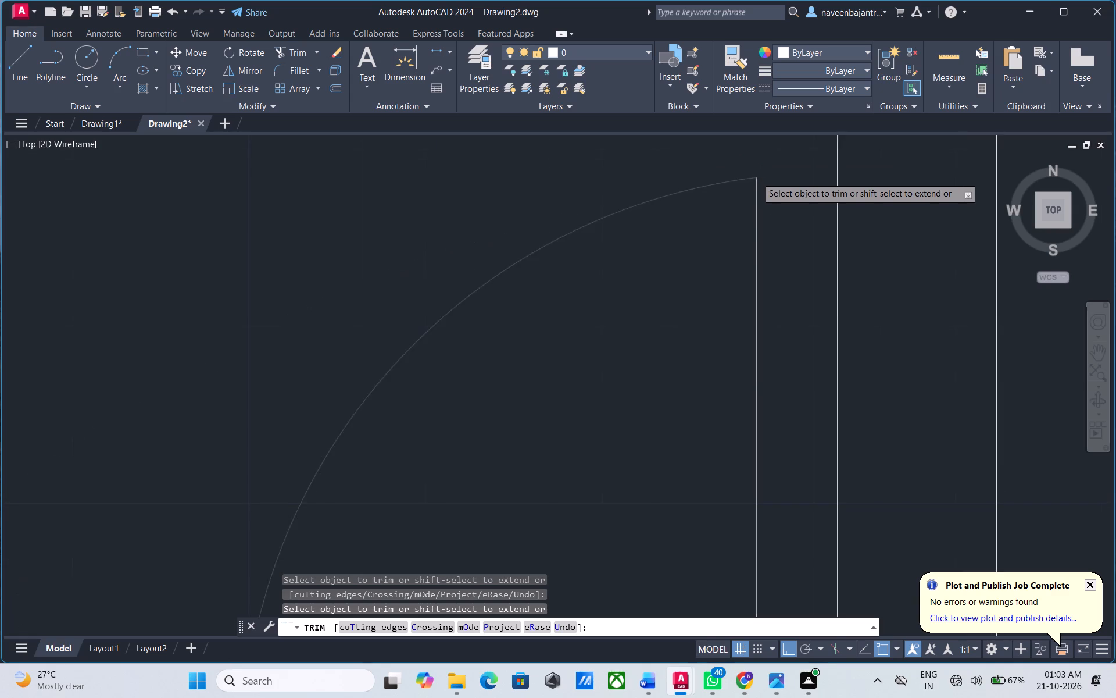
{"action": "scroll", "coordinate": [673, 270], "scroll_direction": "down", "scroll_amount": 1}
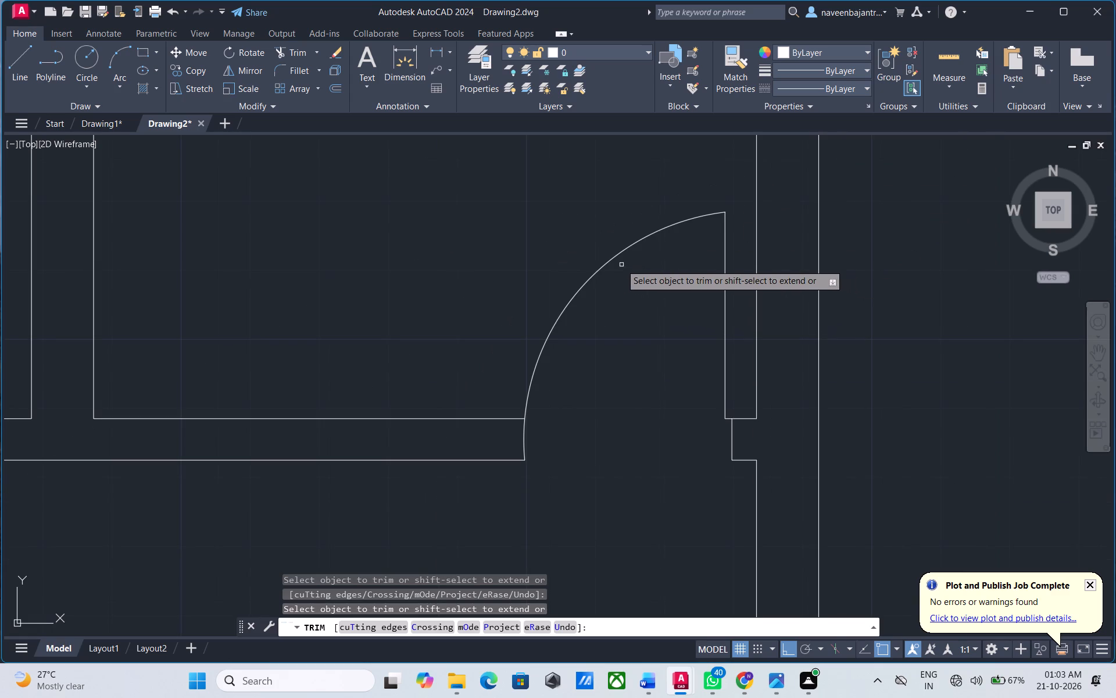
In the copied plan, trim away the upper-right room door's swing arc, remaining leaf line and both jambs' lines.
{"action": "left_click", "coordinate": [608, 259]}
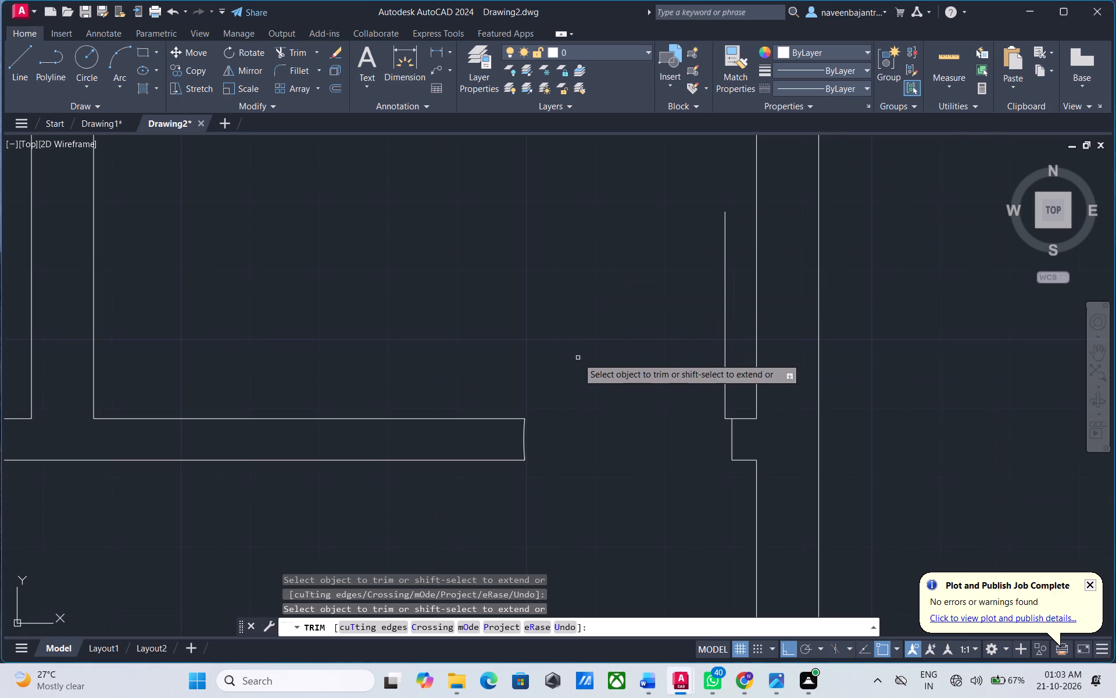
{"action": "left_click", "coordinate": [523, 436]}
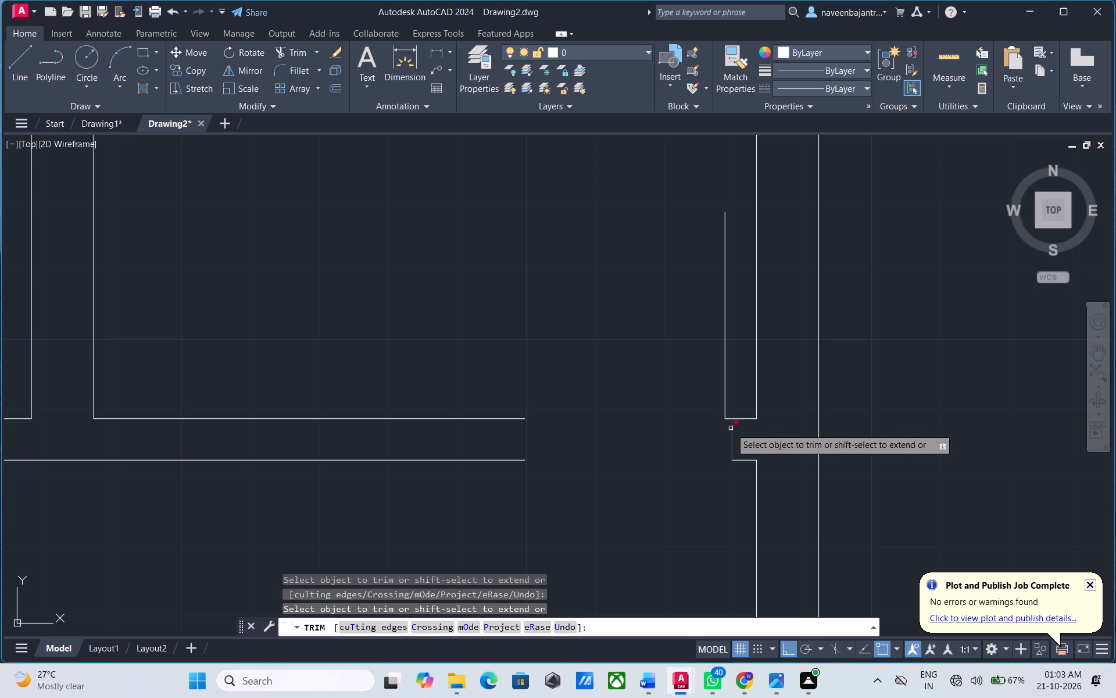
{"action": "left_click", "coordinate": [729, 418]}
{"action": "left_click", "coordinate": [725, 412]}
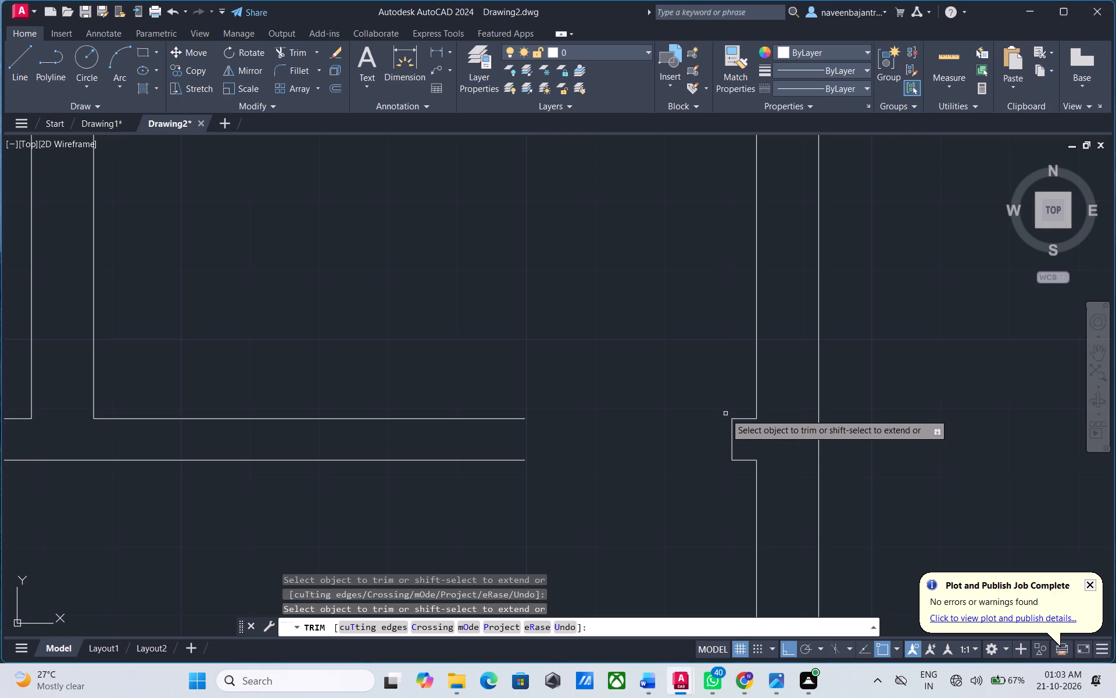
{"action": "left_click", "coordinate": [730, 430]}
{"action": "left_click", "coordinate": [738, 418]}
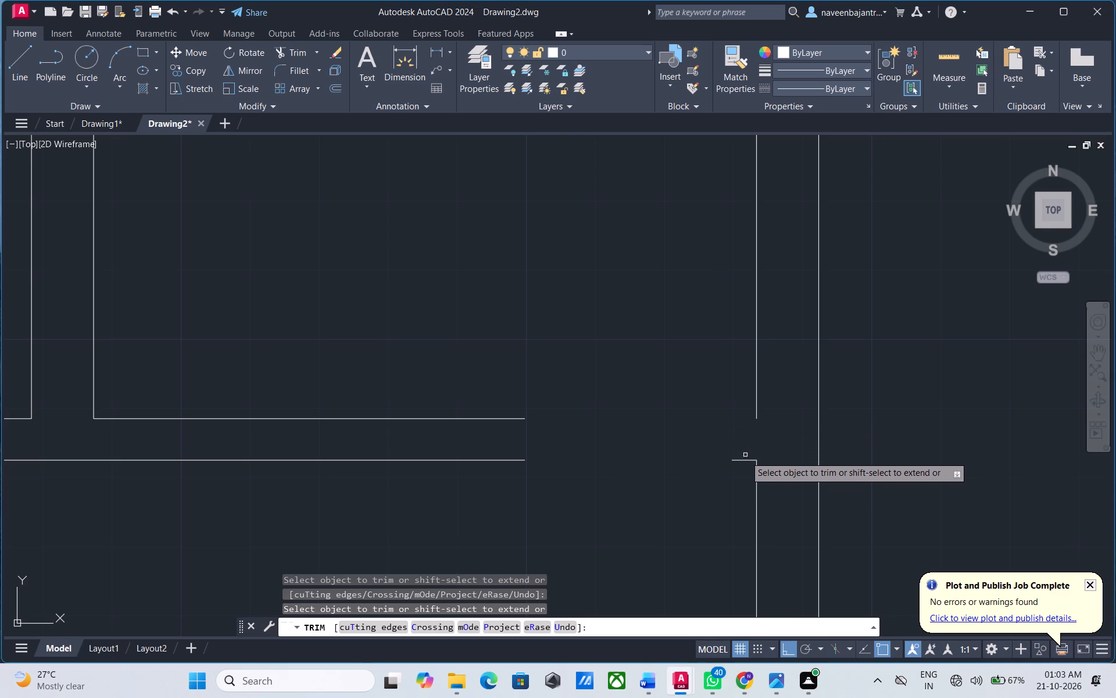
{"action": "left_click", "coordinate": [745, 458]}
Trim away both lines of the lower wall beneath the two small rooms at the copied plan's upper right.
{"action": "scroll", "coordinate": [485, 445], "scroll_direction": "down", "scroll_amount": 2}
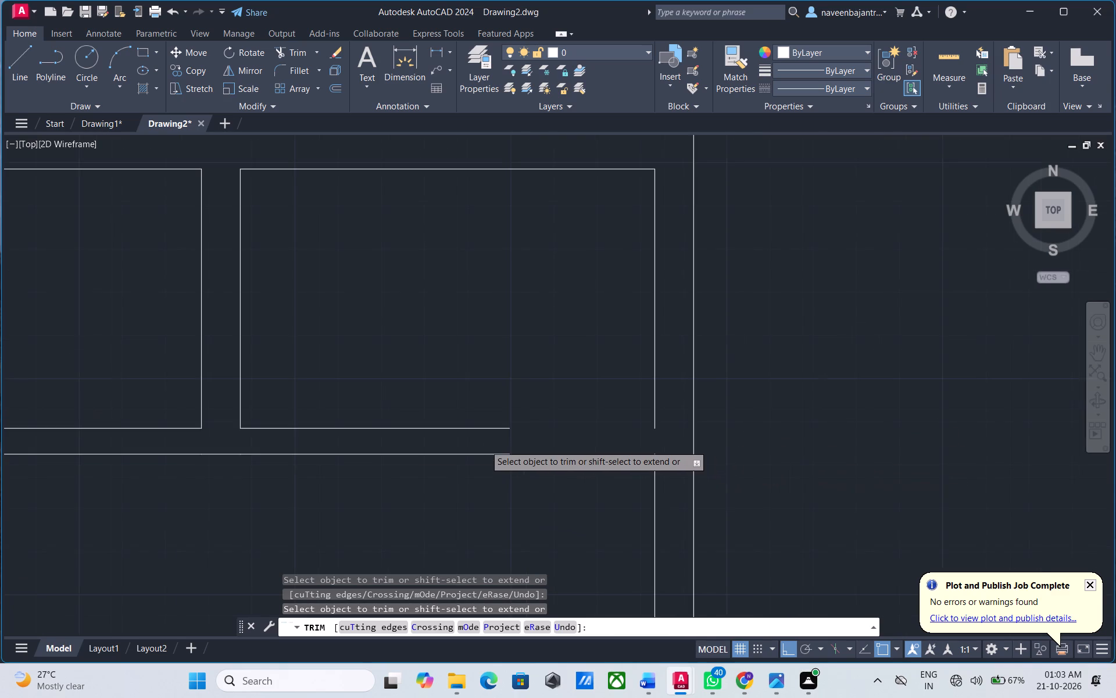
{"action": "left_click", "coordinate": [401, 435]}
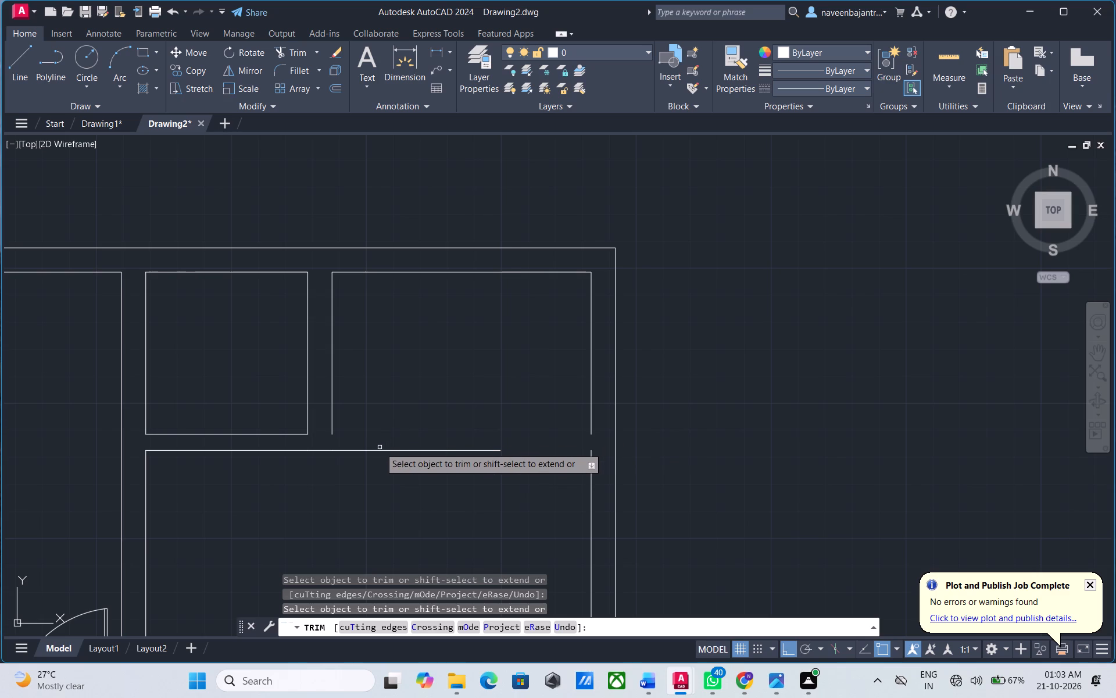
{"action": "left_click", "coordinate": [377, 449]}
{"action": "left_click", "coordinate": [329, 448]}
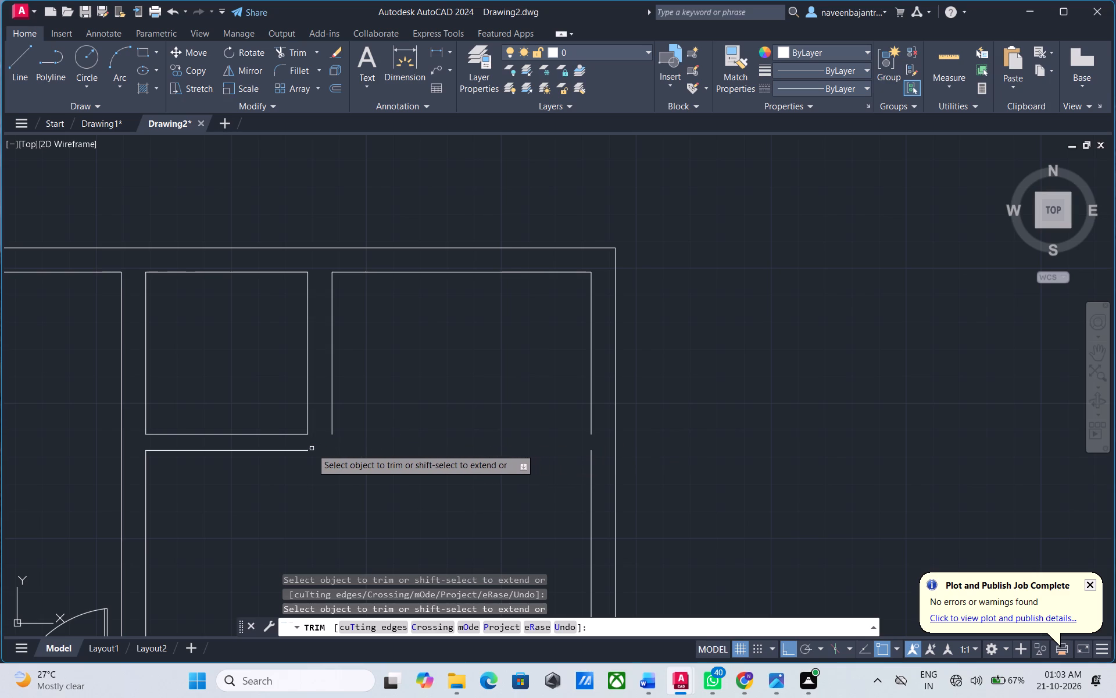
{"action": "left_click", "coordinate": [306, 449]}
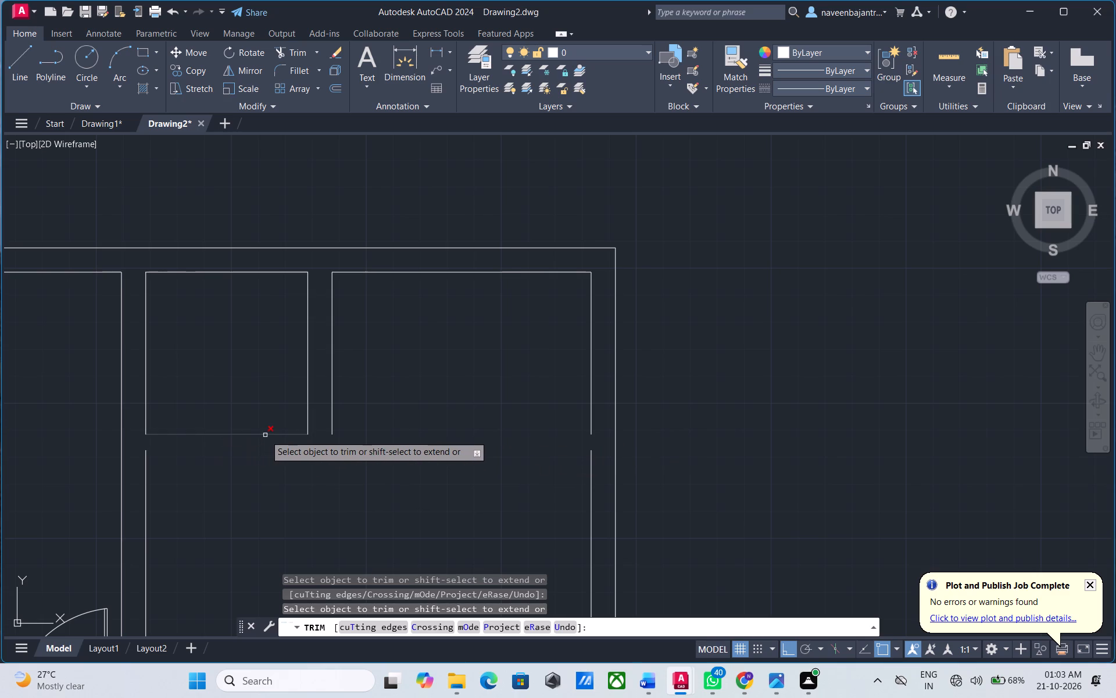
{"action": "left_click", "coordinate": [265, 435]}
Trim away the two small upper rooms' partition, side and top inner wall lines, keeping the outer outline.
{"action": "left_click", "coordinate": [331, 425]}
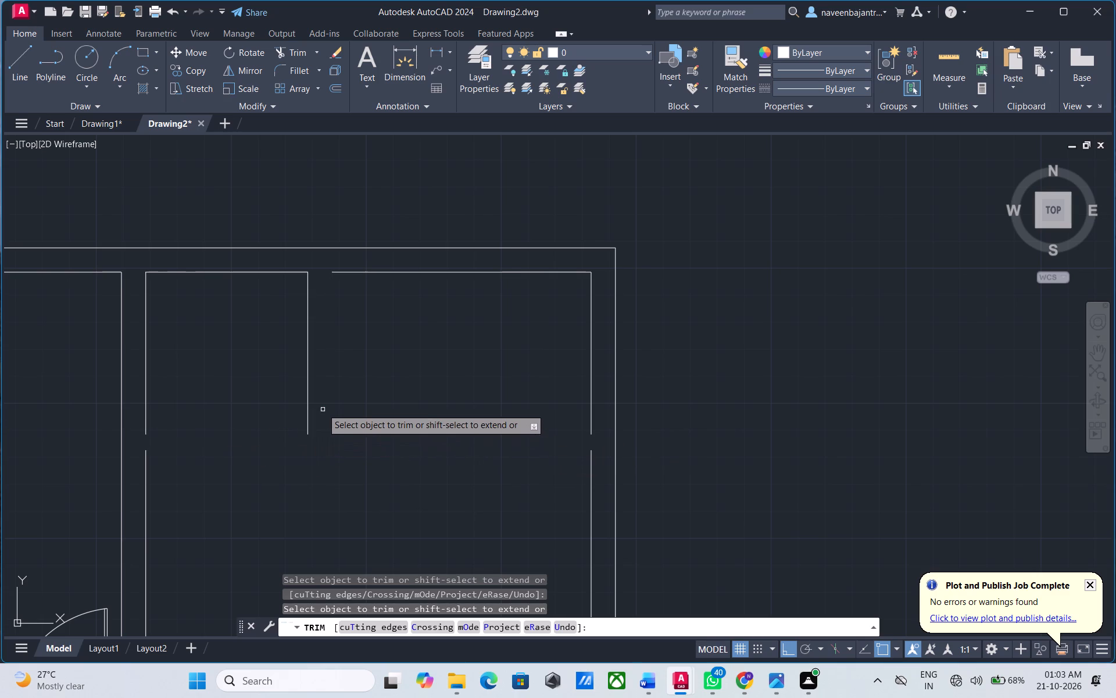
{"action": "left_click", "coordinate": [309, 372]}
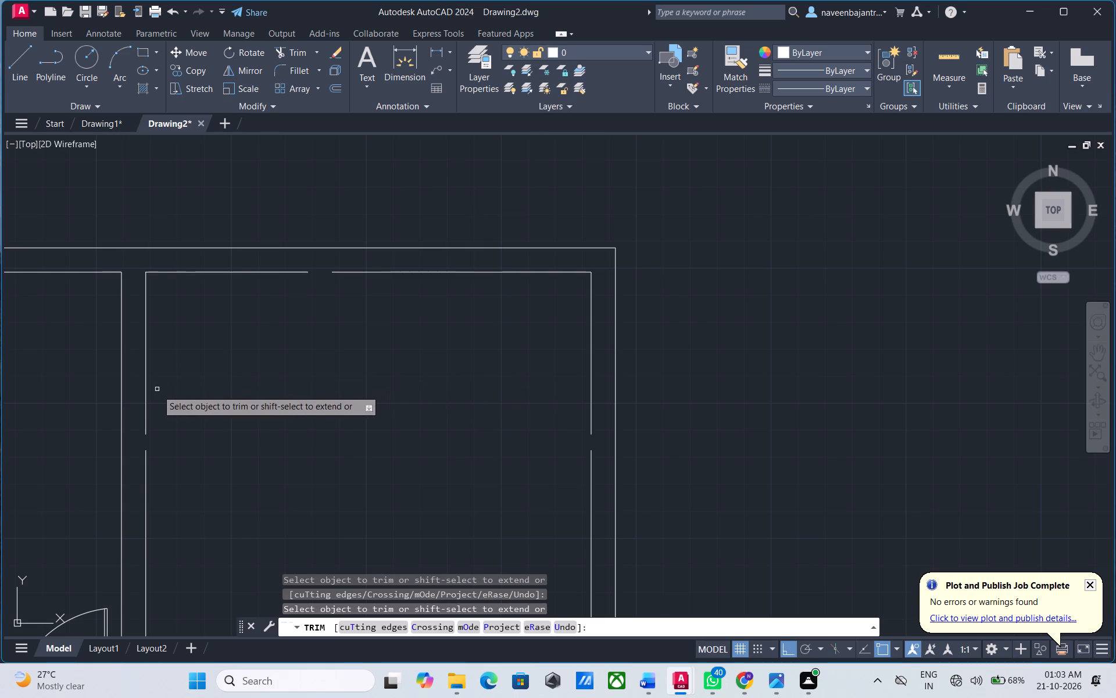
{"action": "left_click", "coordinate": [148, 397]}
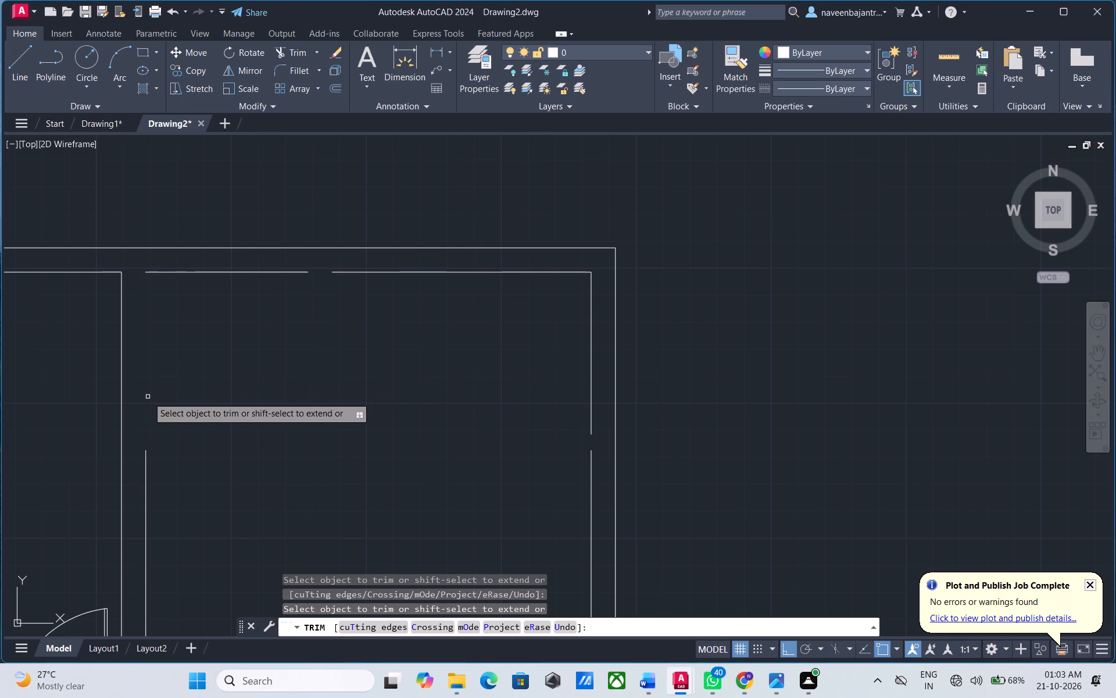
{"action": "left_click", "coordinate": [592, 362]}
{"action": "left_click_drag", "start_coordinate": [380, 273], "coordinate": [364, 272]}
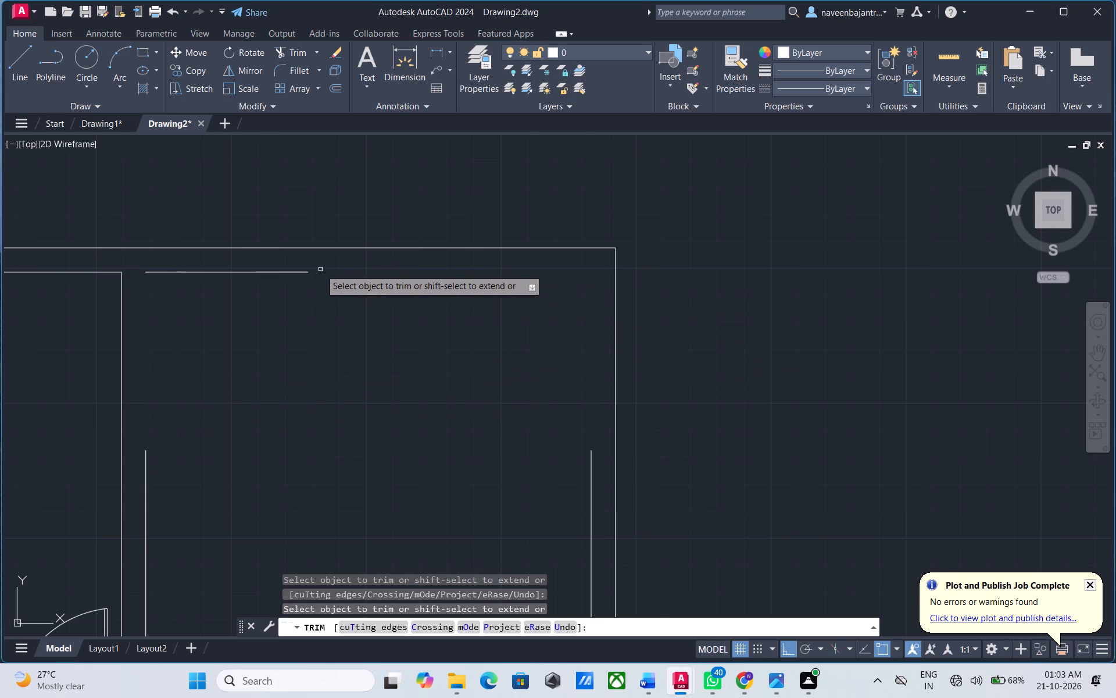
{"action": "left_click", "coordinate": [262, 271]}
Trim away the upper part of the middle-right room's left wall line, its right inner wall line and both lower wall lines.
{"action": "scroll", "coordinate": [259, 272], "scroll_direction": "down", "scroll_amount": 2}
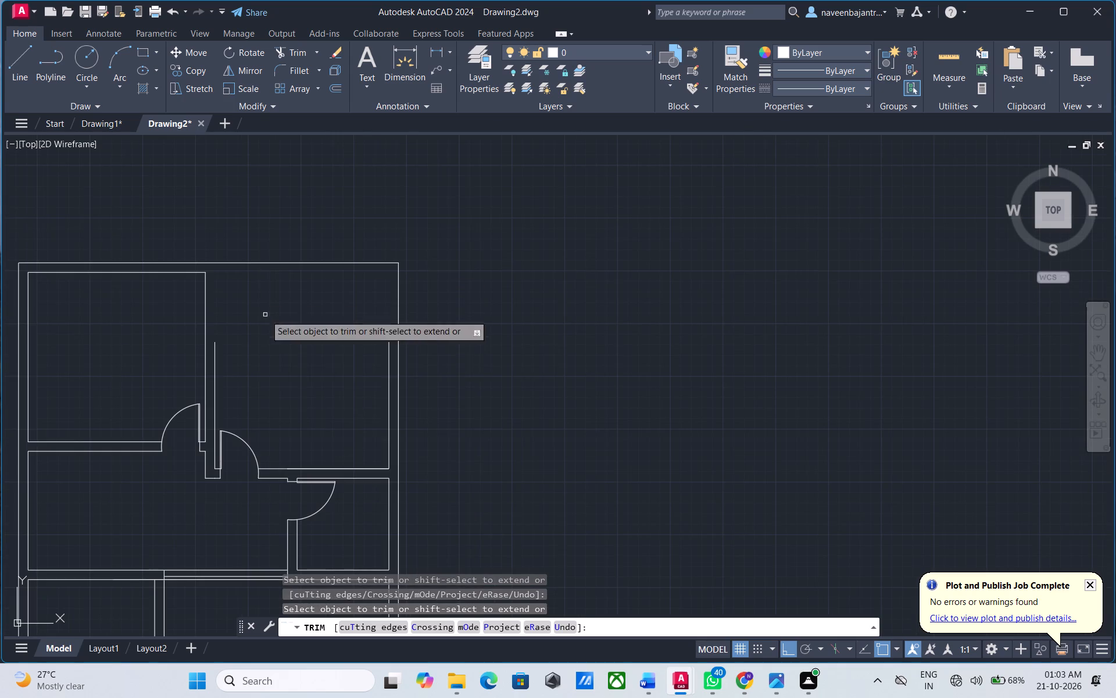
{"action": "scroll", "coordinate": [229, 479], "scroll_direction": "up", "scroll_amount": 2}
{"action": "scroll", "coordinate": [229, 479], "scroll_direction": "down", "scroll_amount": 1}
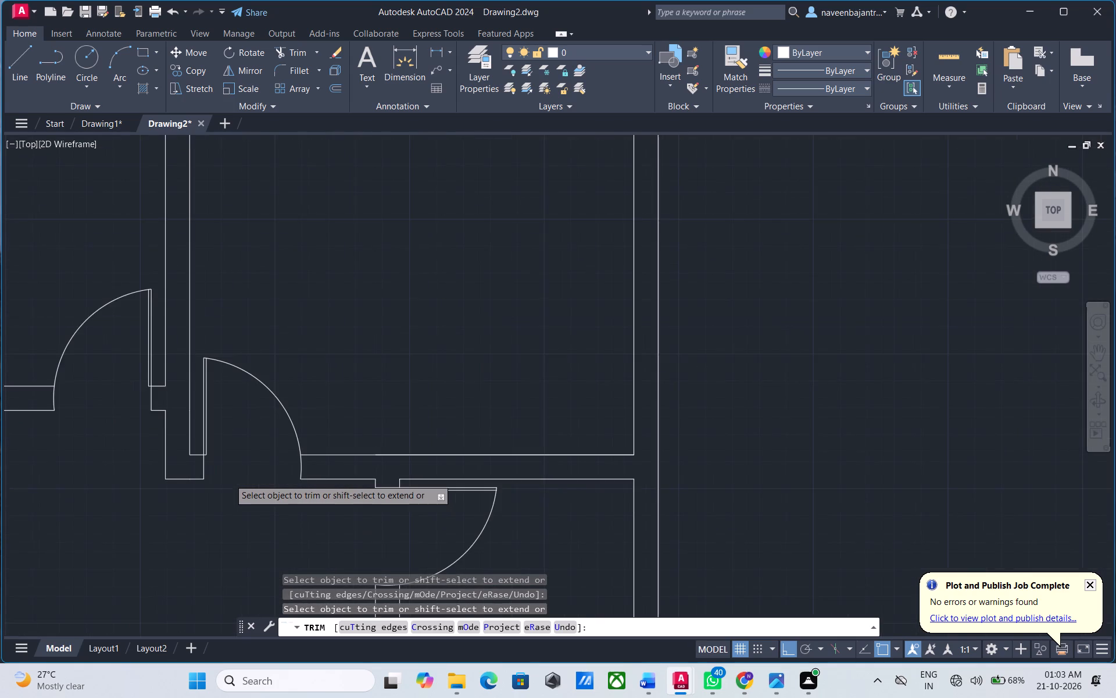
{"action": "left_click", "coordinate": [206, 351]}
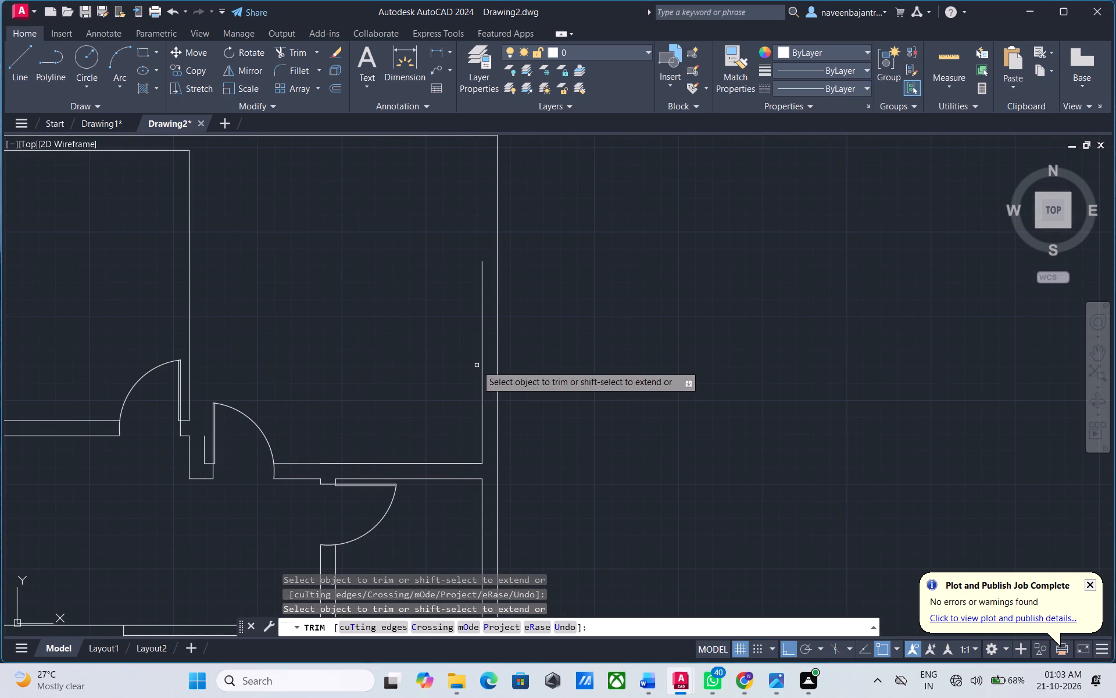
{"action": "left_click", "coordinate": [482, 372]}
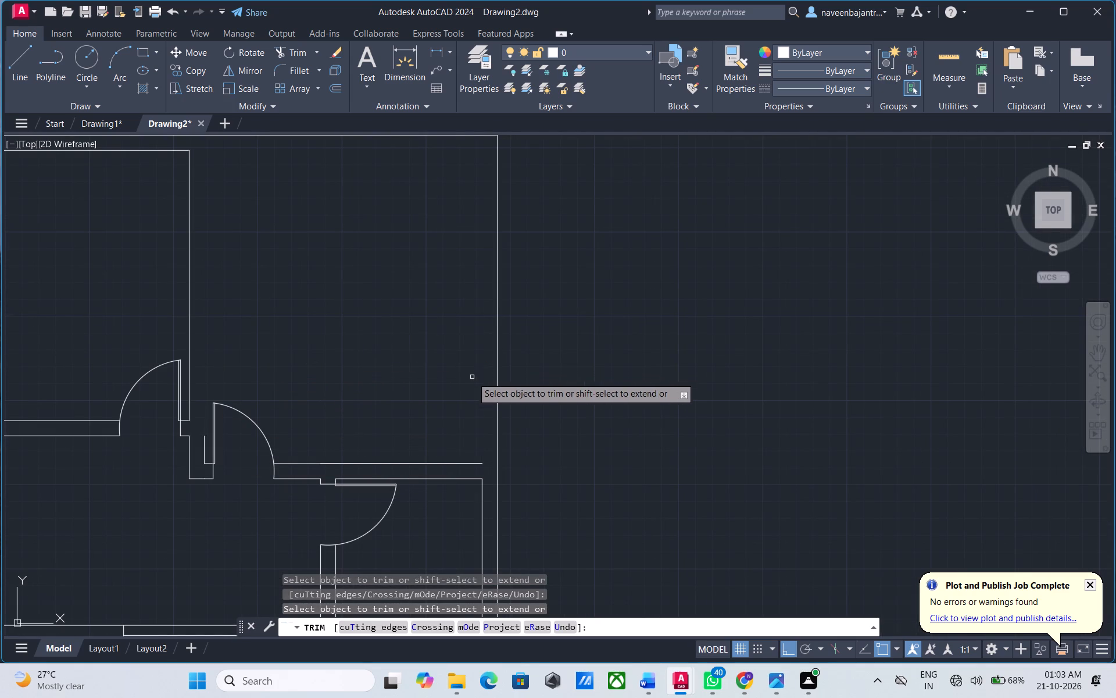
{"action": "left_click", "coordinate": [394, 464]}
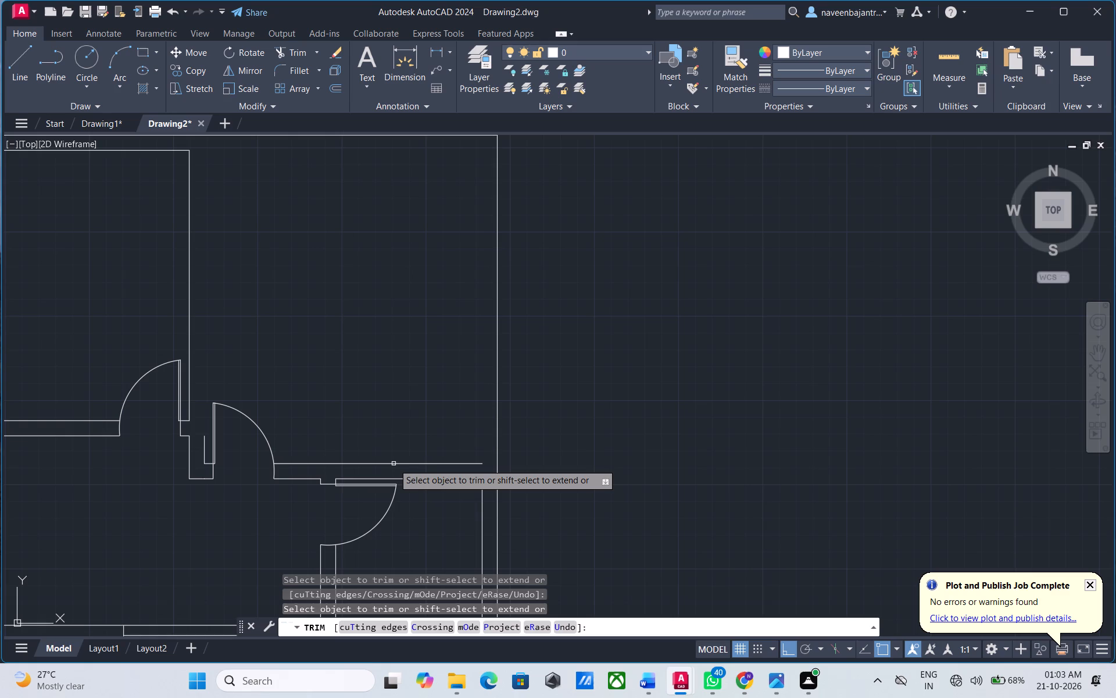
{"action": "left_click", "coordinate": [394, 464]}
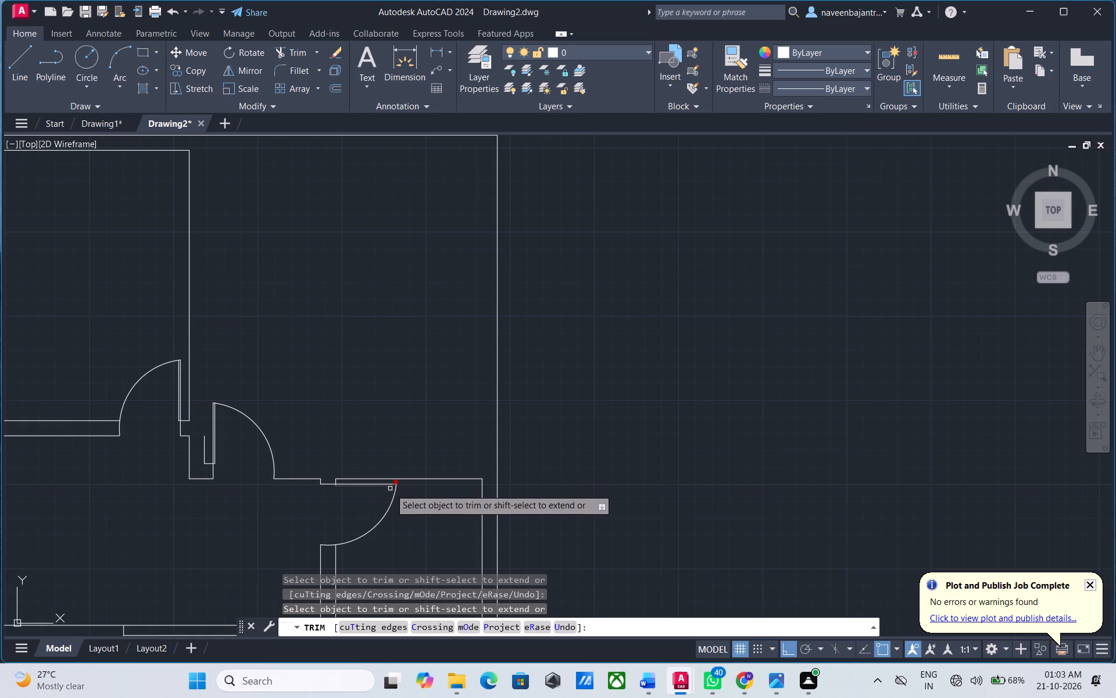
{"action": "left_click", "coordinate": [296, 482]}
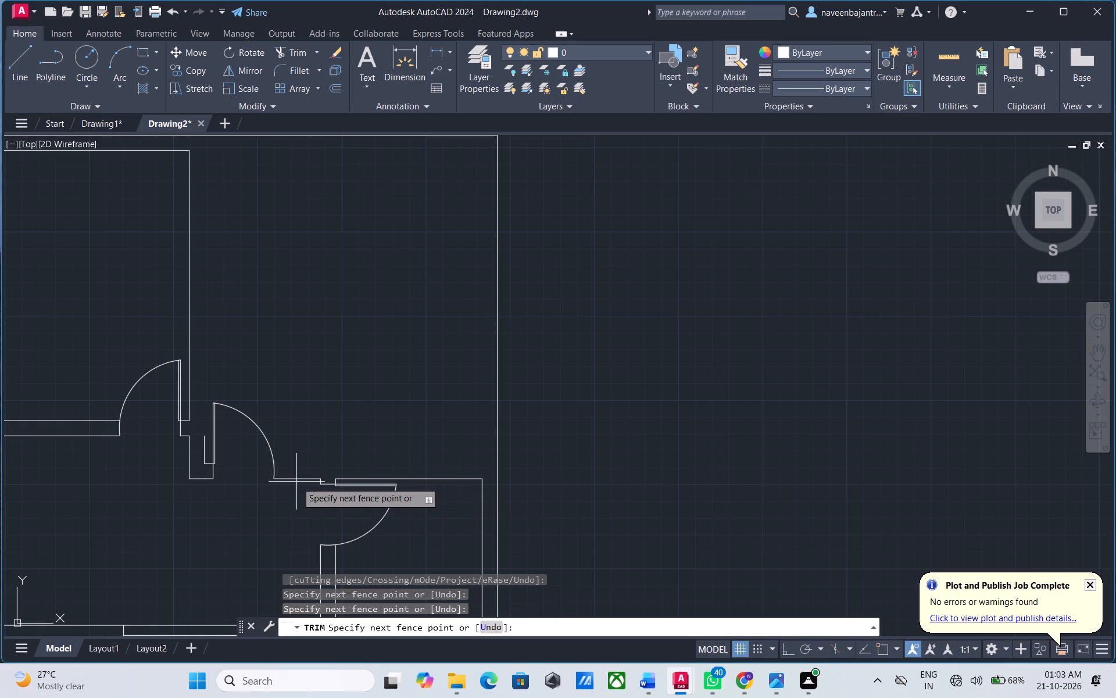
{"action": "left_click", "coordinate": [297, 477]}
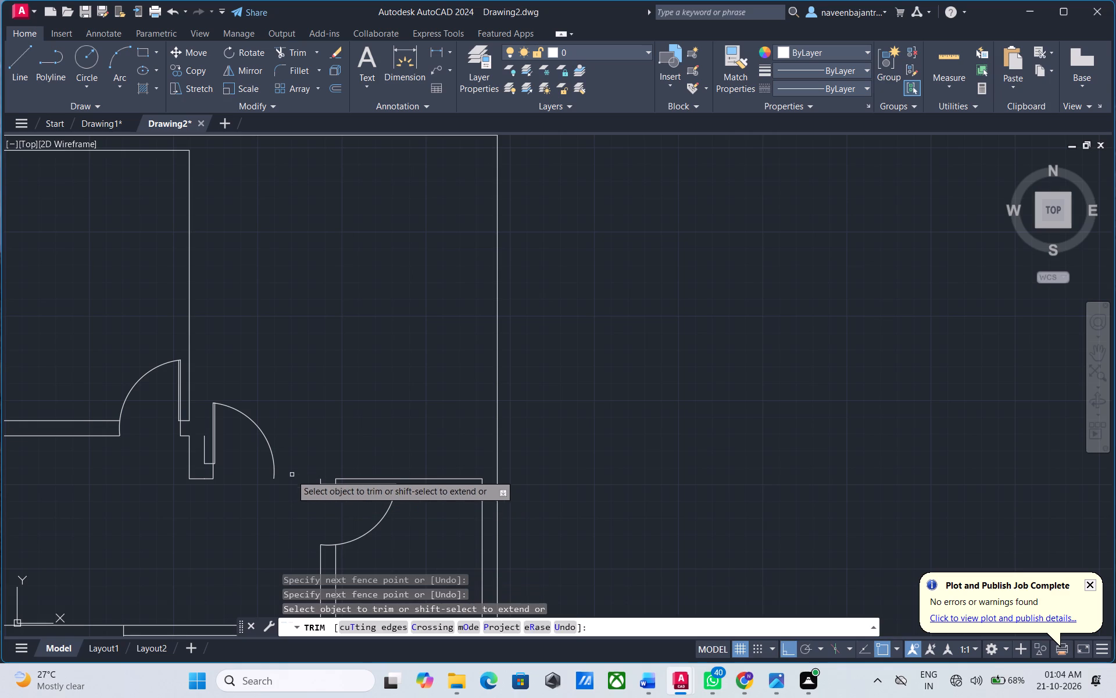
Trim away the middle-right room door's swing arc and its leaf lines, including the short piece at the leaf's tip.
{"action": "left_click", "coordinate": [273, 460]}
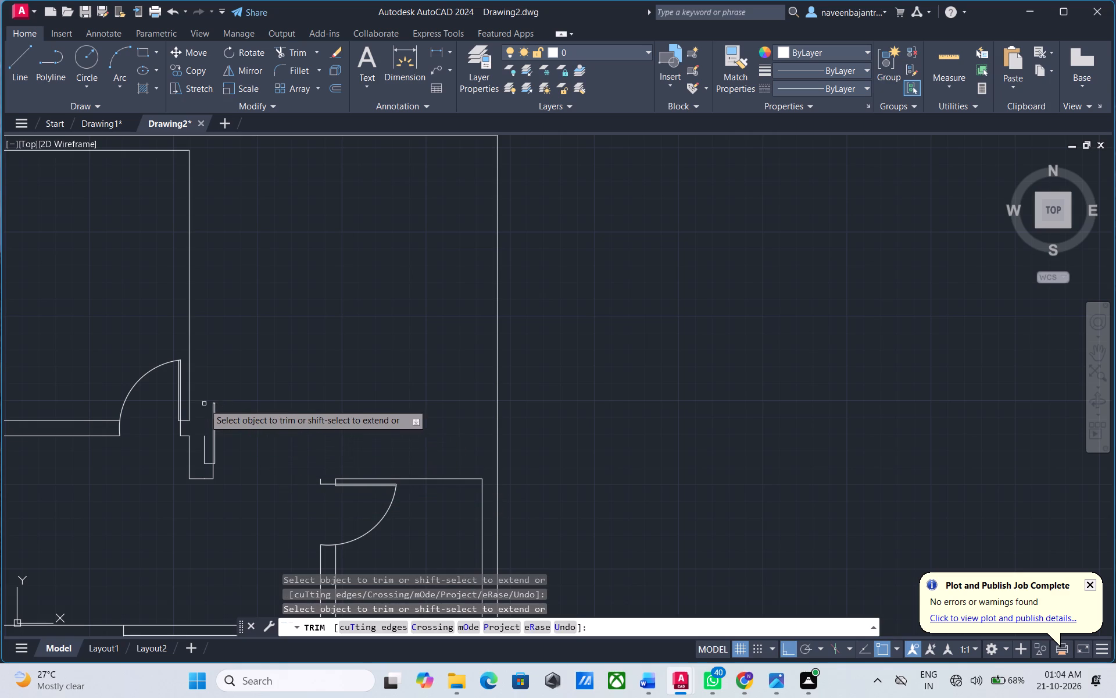
{"action": "scroll", "coordinate": [216, 405], "scroll_direction": "up", "scroll_amount": 5}
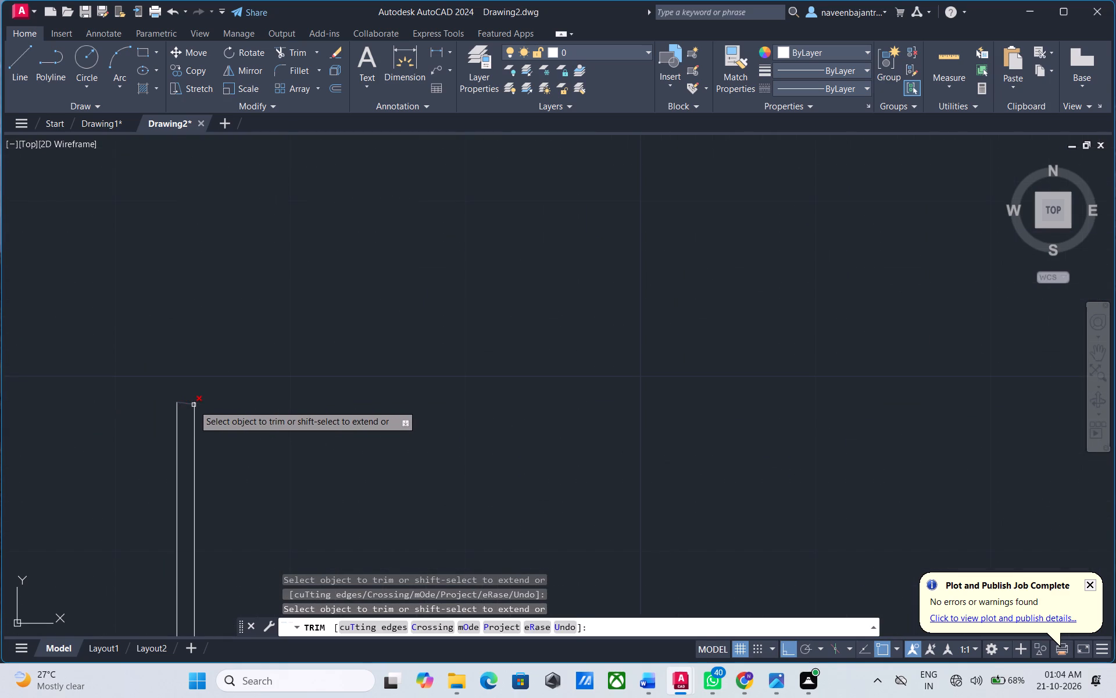
{"action": "left_click", "coordinate": [194, 402]}
{"action": "left_click", "coordinate": [194, 402]}
{"action": "scroll", "coordinate": [189, 410], "scroll_direction": "down", "scroll_amount": 2}
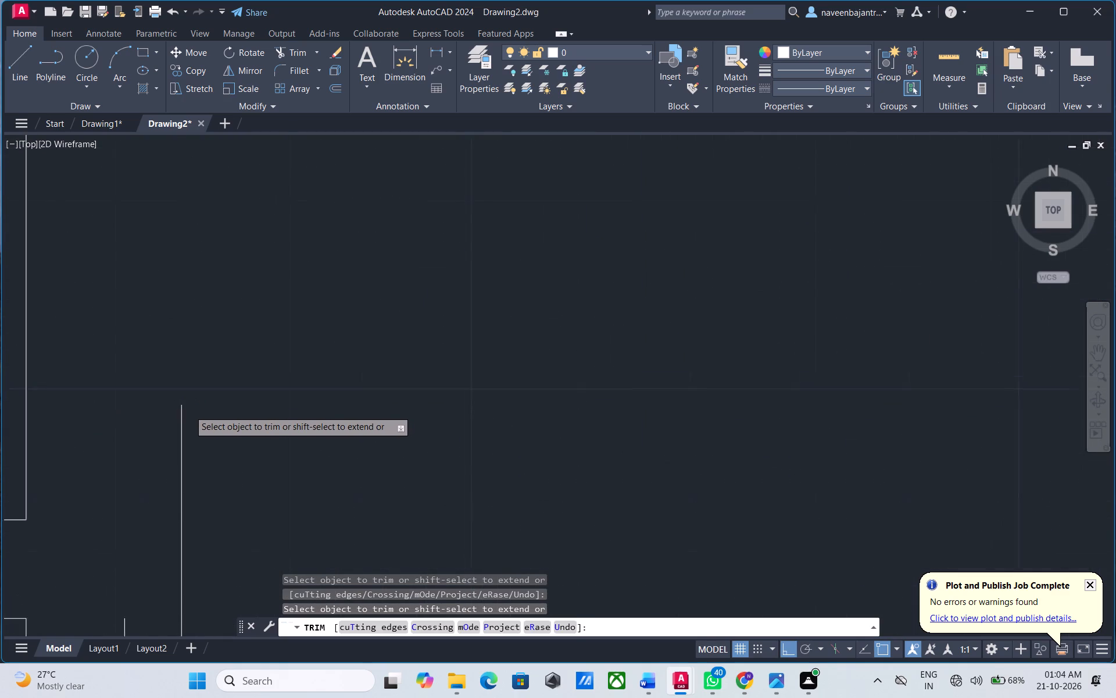
{"action": "scroll", "coordinate": [189, 410], "scroll_direction": "down", "scroll_amount": 2}
{"action": "left_click", "coordinate": [187, 448]}
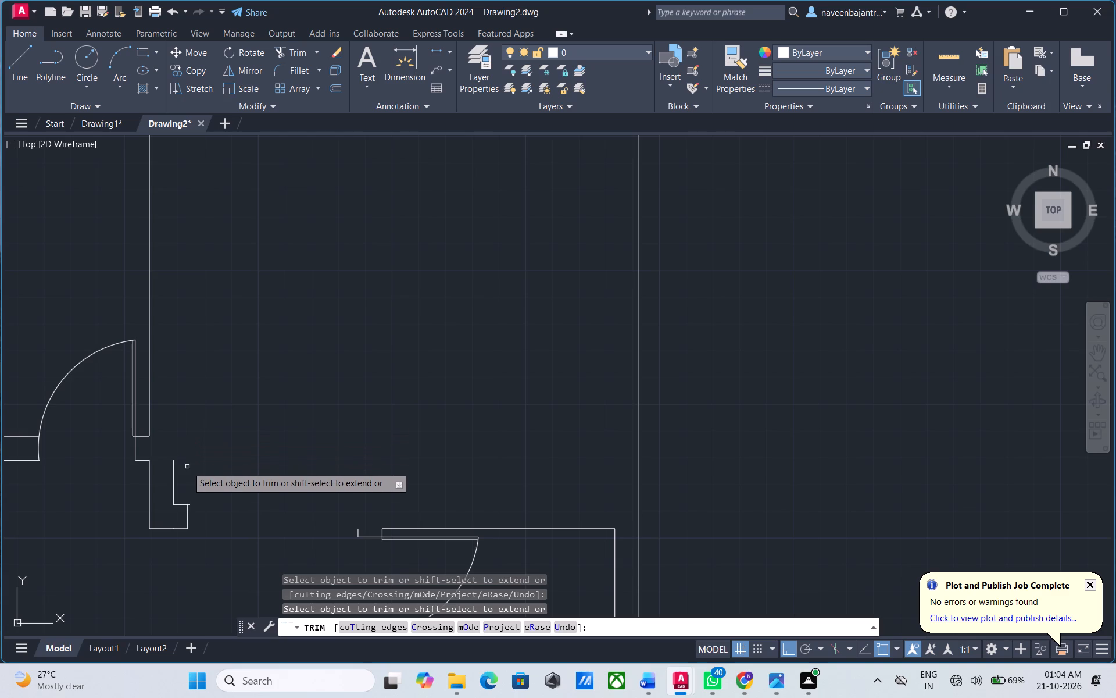
Trim away the jamb and leftover wall stubs beside the middle-right room's former door.
{"action": "left_click", "coordinate": [188, 504]}
{"action": "left_click", "coordinate": [188, 504]}
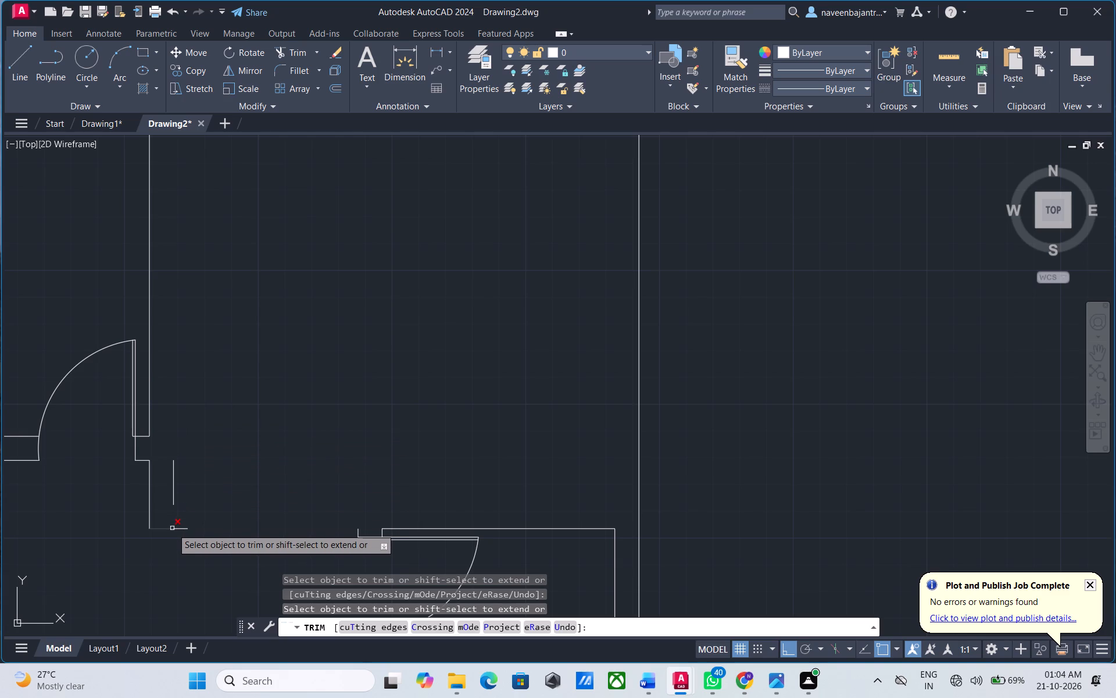
{"action": "left_click", "coordinate": [172, 528]}
{"action": "left_click", "coordinate": [181, 528]}
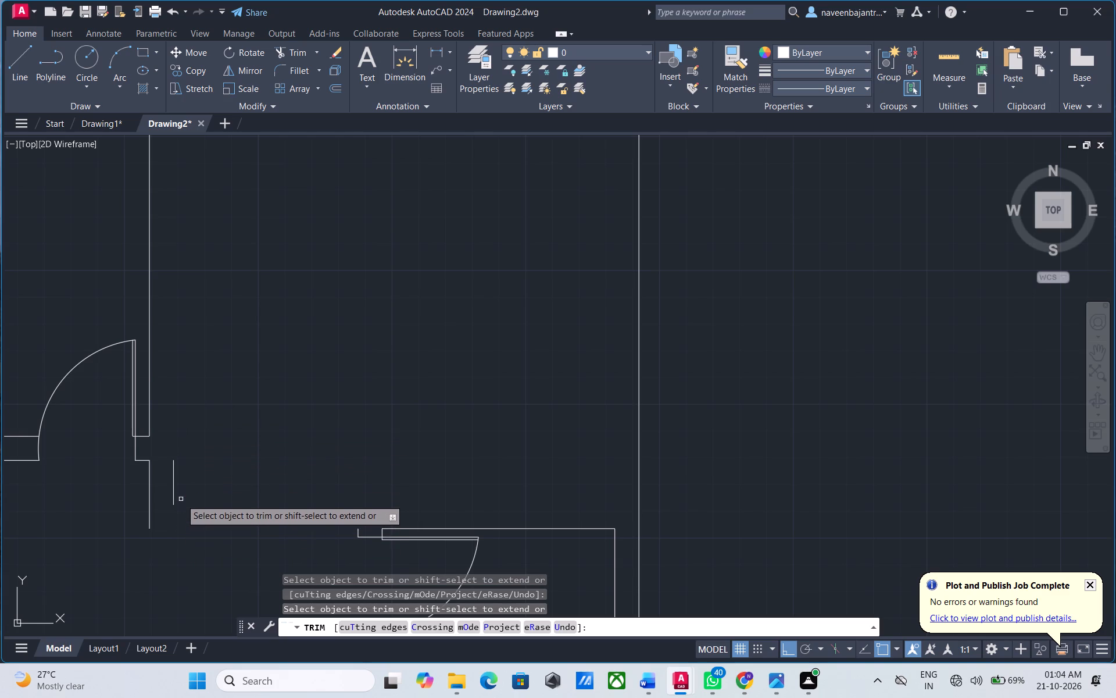
{"action": "left_click", "coordinate": [175, 479]}
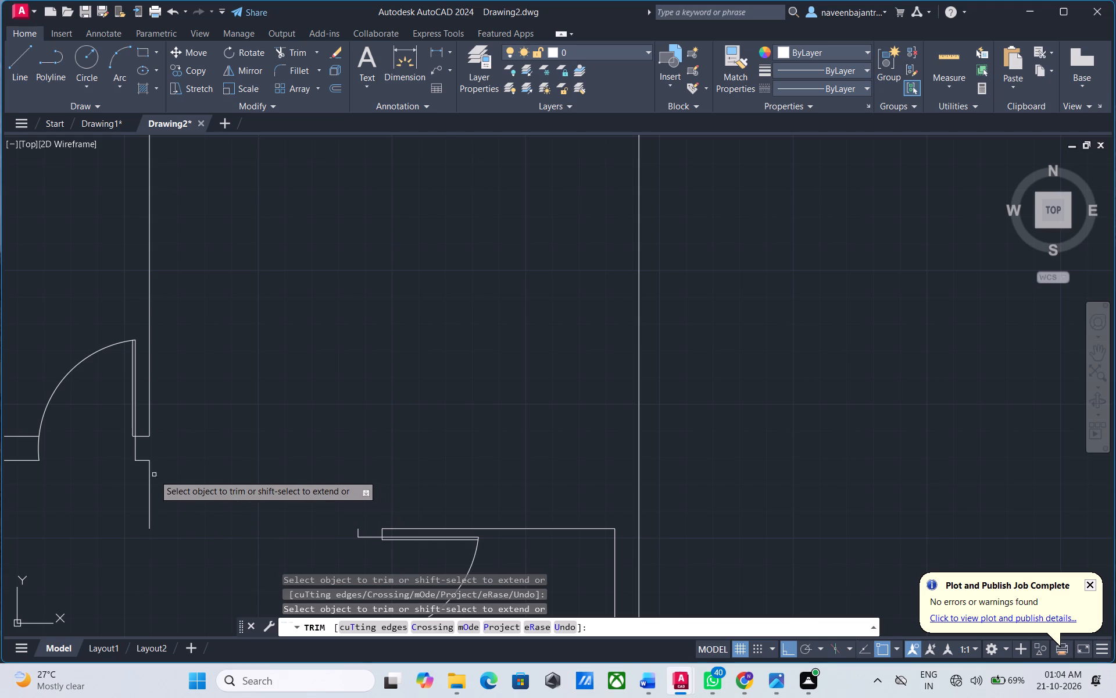
{"action": "left_click", "coordinate": [149, 480]}
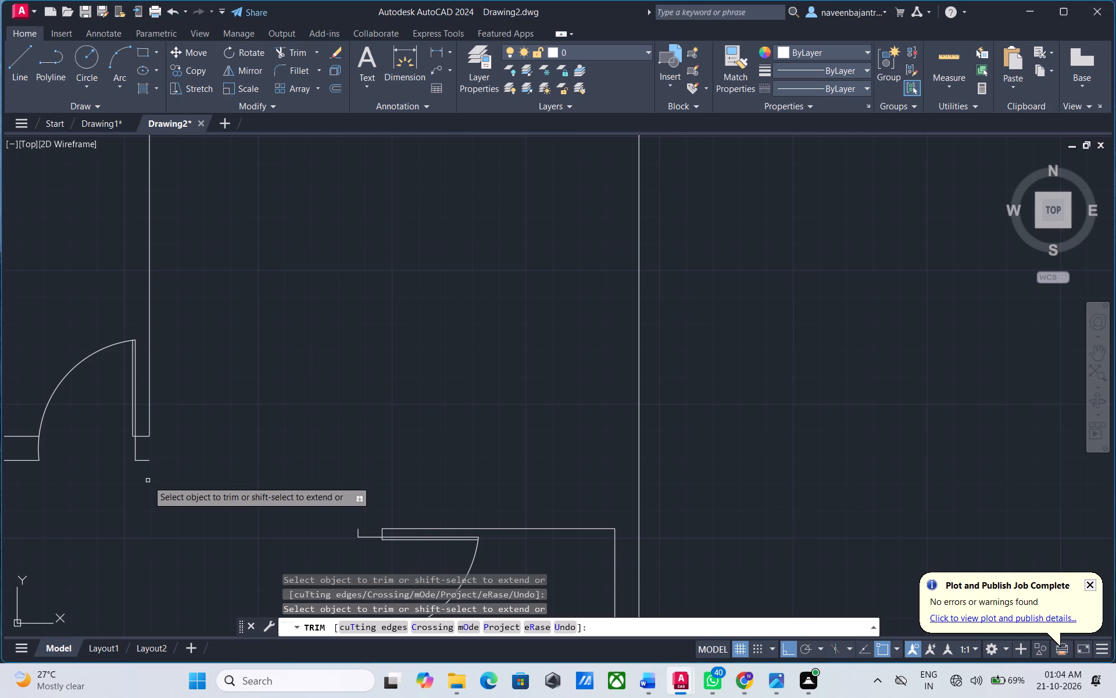
Trim away the jamb lines beside the upper-left room's door and the short line closing the leaf's lower end.
{"action": "left_click", "coordinate": [141, 436]}
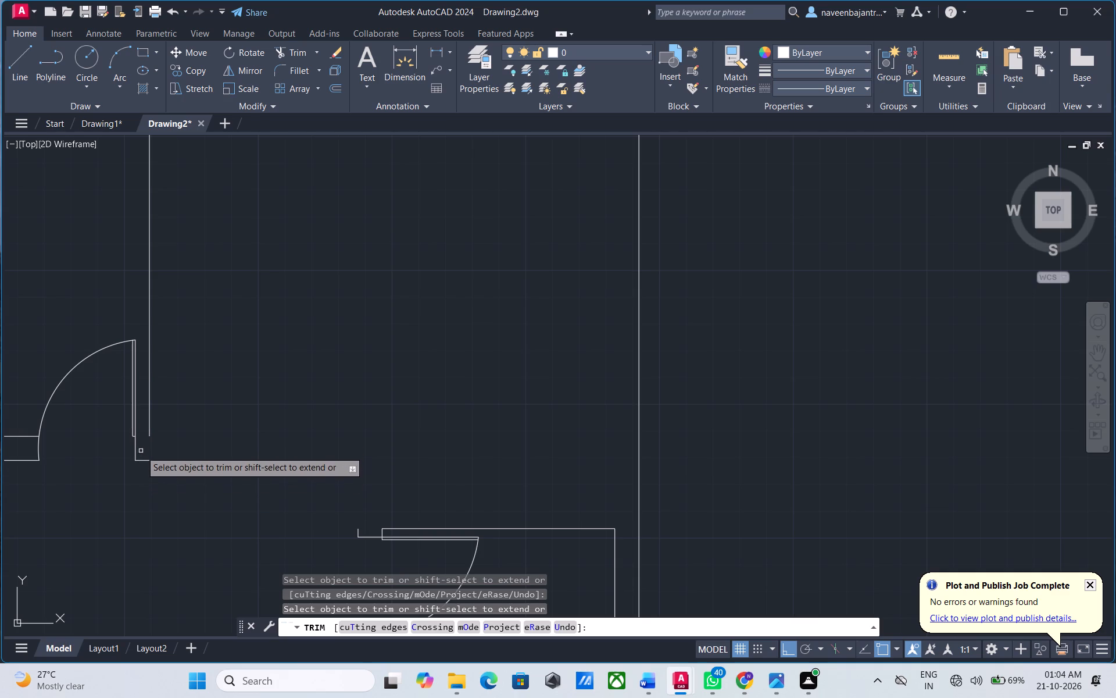
{"action": "left_click", "coordinate": [141, 461]}
{"action": "left_click", "coordinate": [135, 453]}
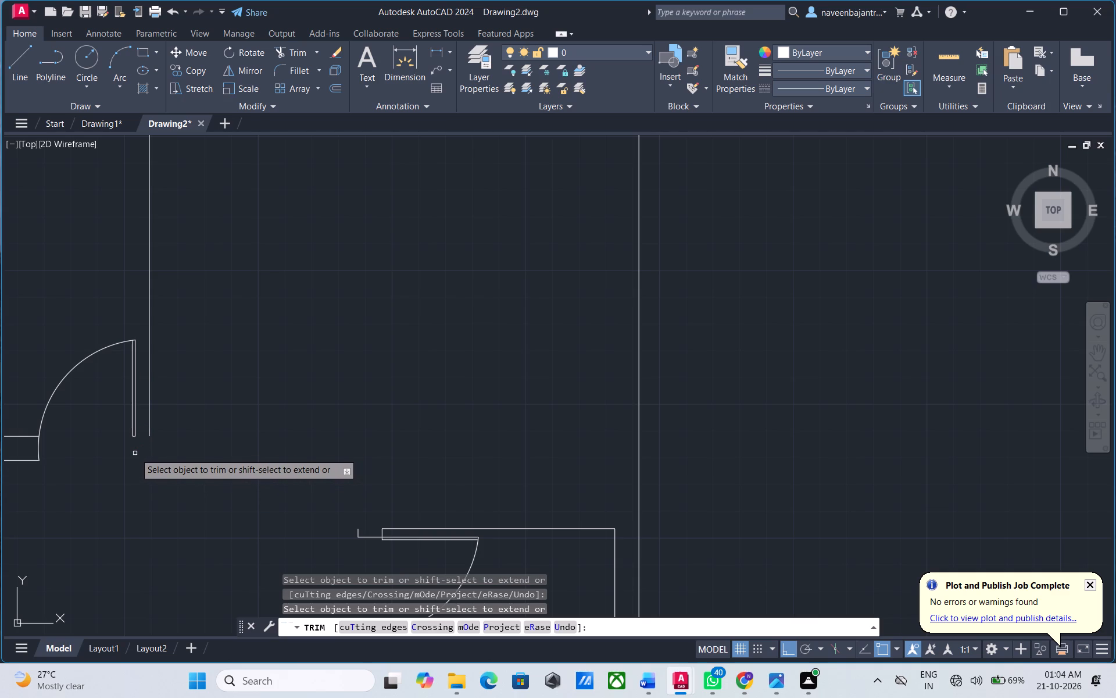
{"action": "scroll", "coordinate": [135, 437], "scroll_direction": "up", "scroll_amount": 4}
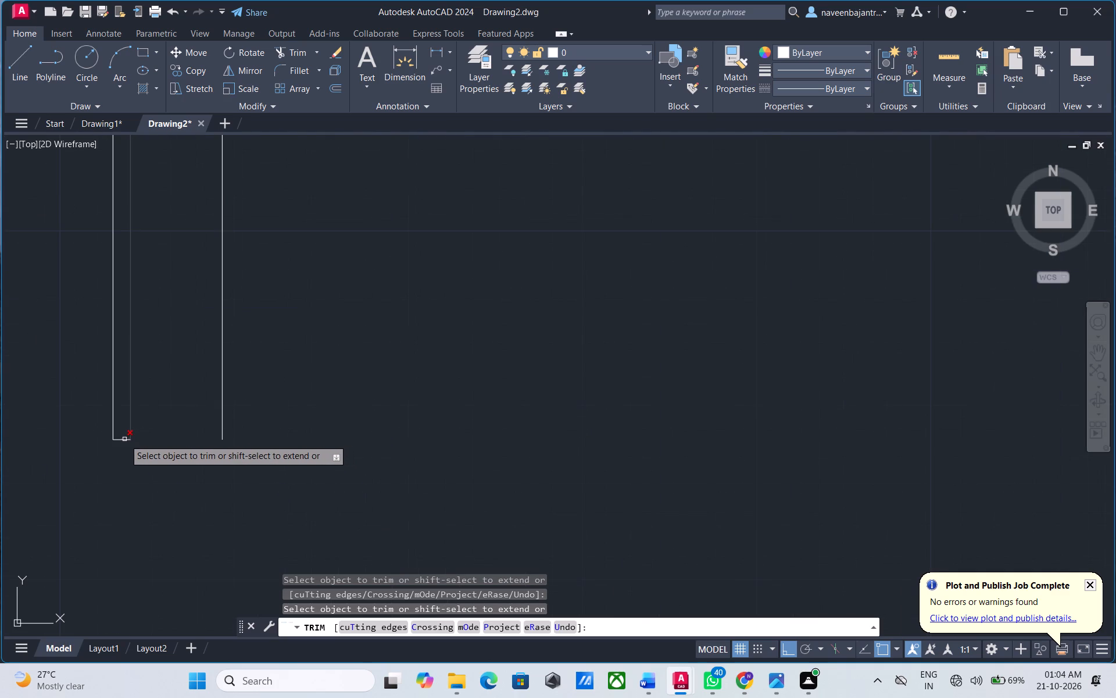
{"action": "left_click", "coordinate": [124, 439]}
Trim away the upper-left room door's two leaf lines and its swing arc, including the remnant at the arc's upper end.
{"action": "scroll", "coordinate": [124, 439], "scroll_direction": "down", "scroll_amount": 3}
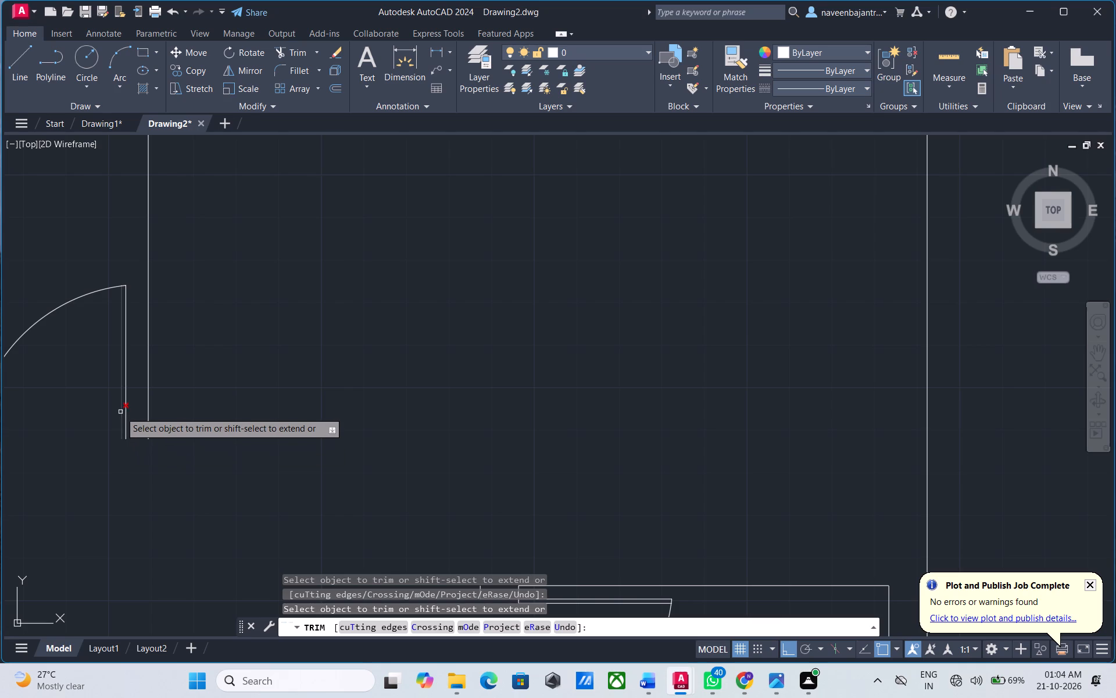
{"action": "left_click", "coordinate": [120, 412]}
{"action": "left_click", "coordinate": [126, 403]}
{"action": "scroll", "coordinate": [126, 403], "scroll_direction": "down", "scroll_amount": 2}
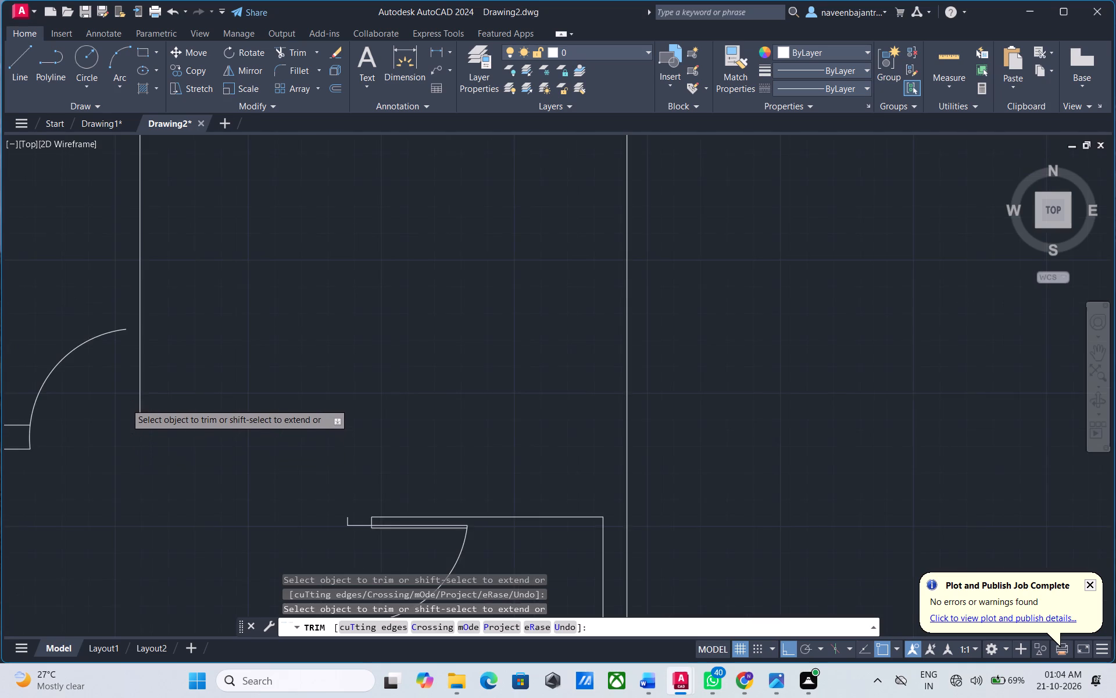
{"action": "left_click", "coordinate": [76, 389]}
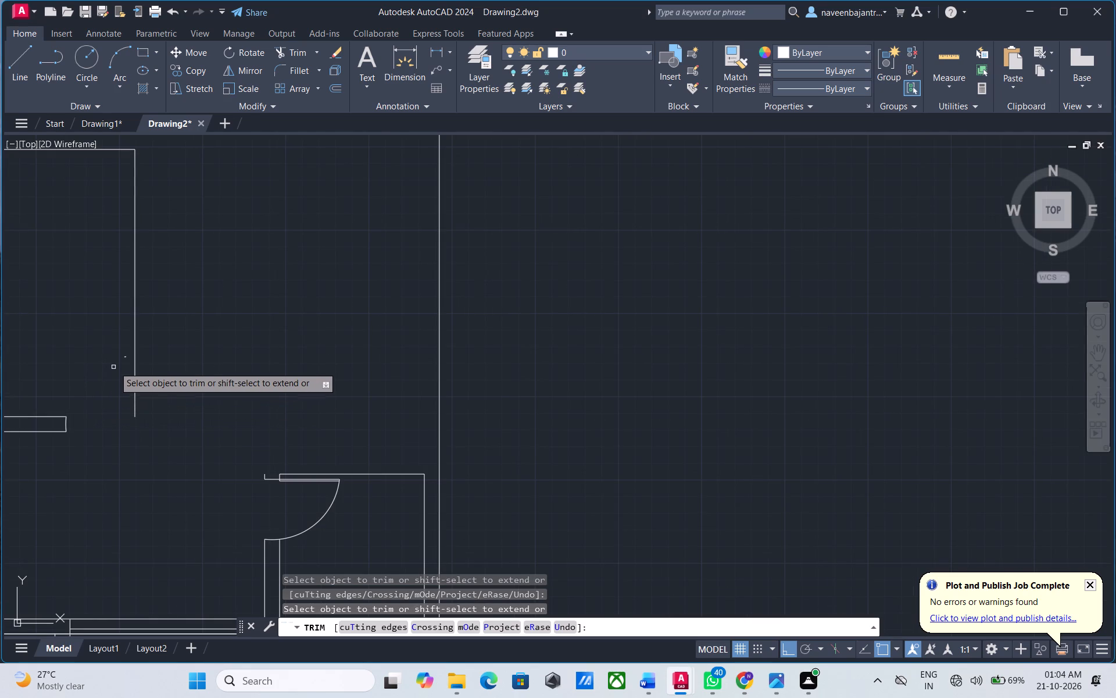
{"action": "left_click", "coordinate": [122, 358]}
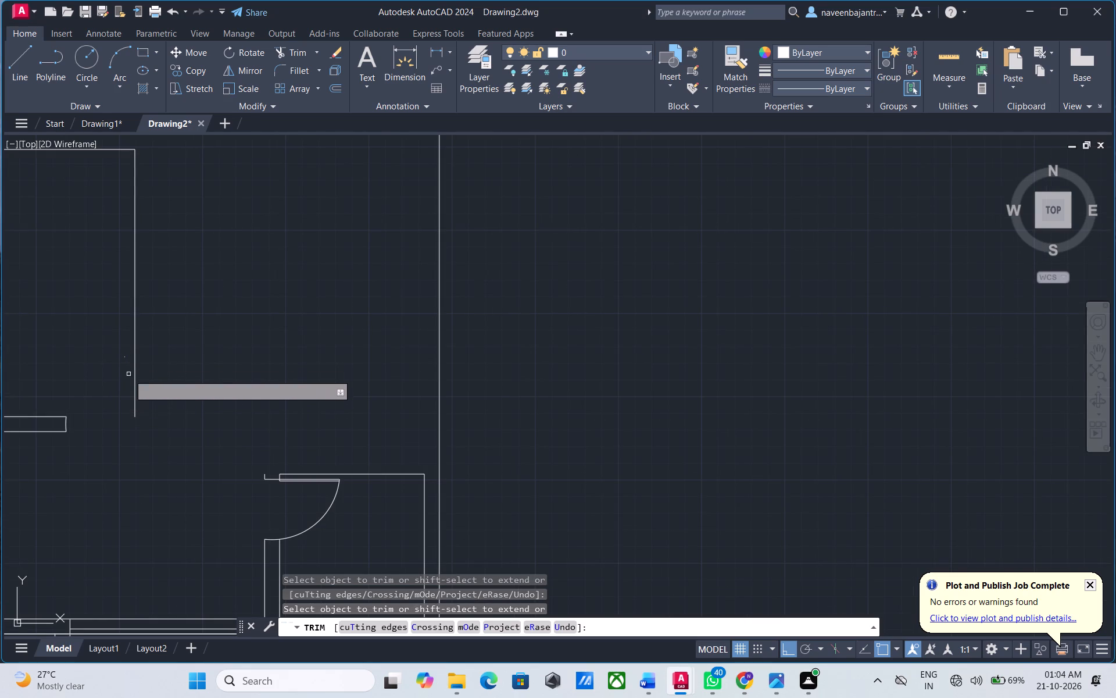
Trim away the door arc's last remnant, the upper-left room's right, top and left inner lines, and the plan's outer left and top lines.
{"action": "left_click", "coordinate": [125, 357]}
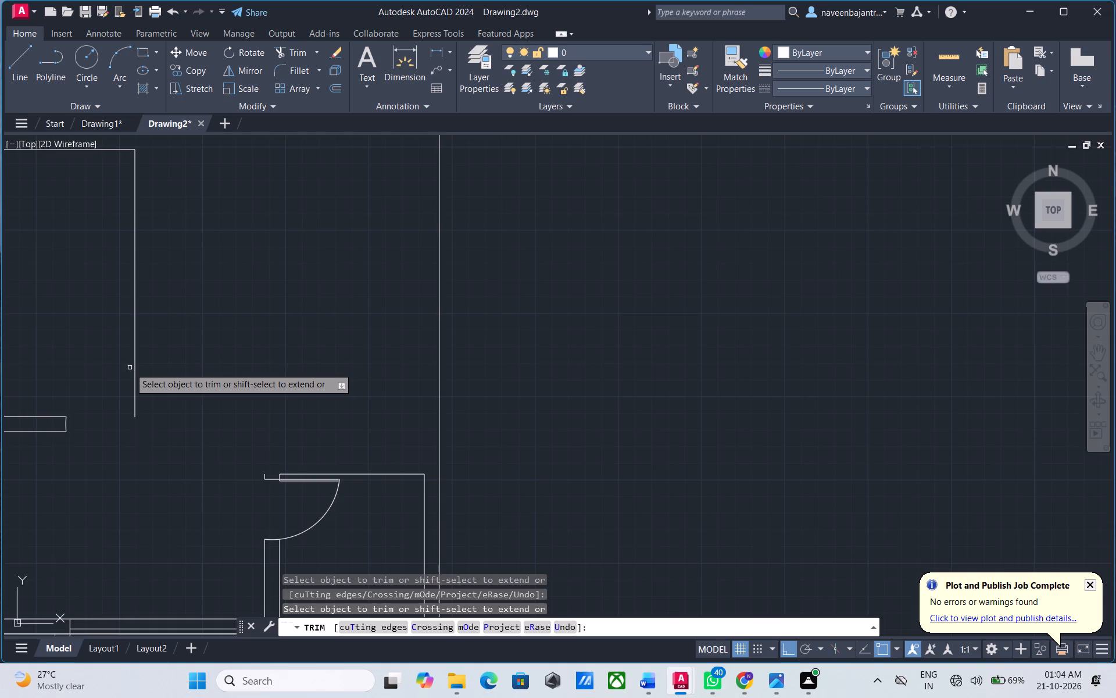
{"action": "scroll", "coordinate": [130, 368], "scroll_direction": "down", "scroll_amount": 2}
{"action": "left_click", "coordinate": [130, 368]}
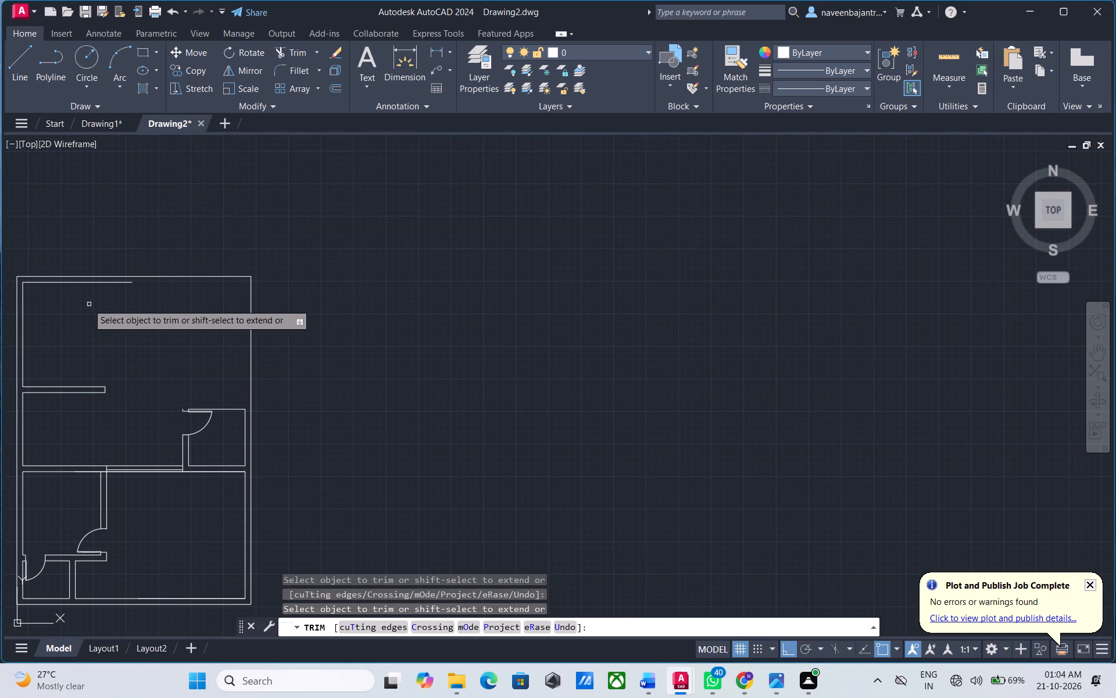
{"action": "left_click", "coordinate": [19, 318]}
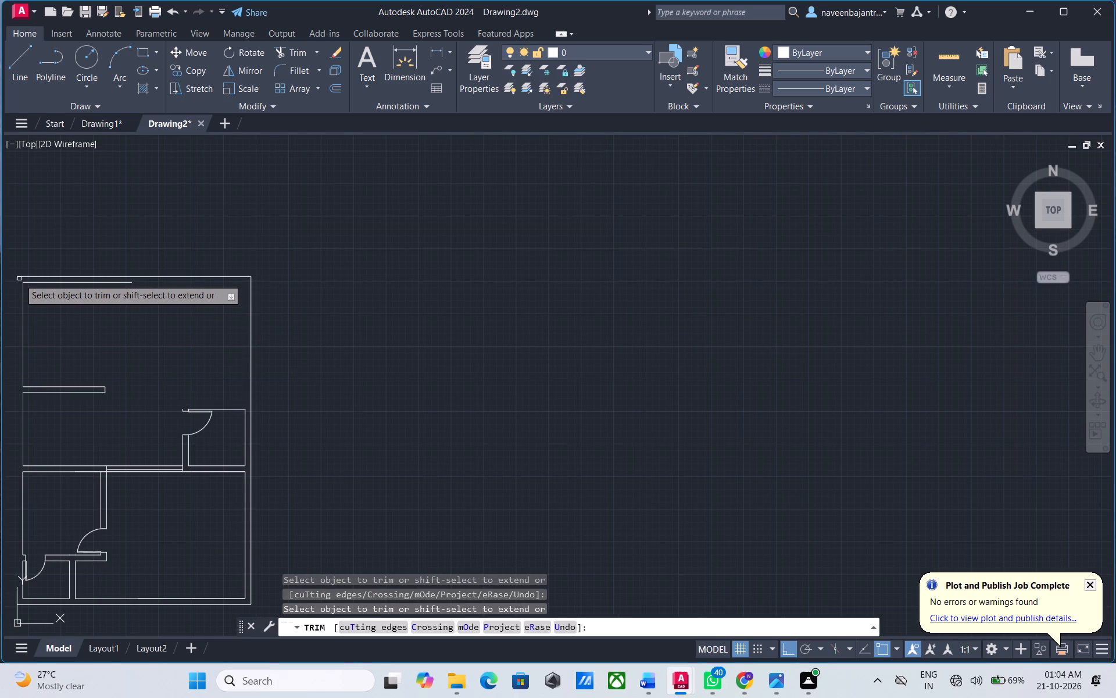
{"action": "left_click", "coordinate": [19, 278]}
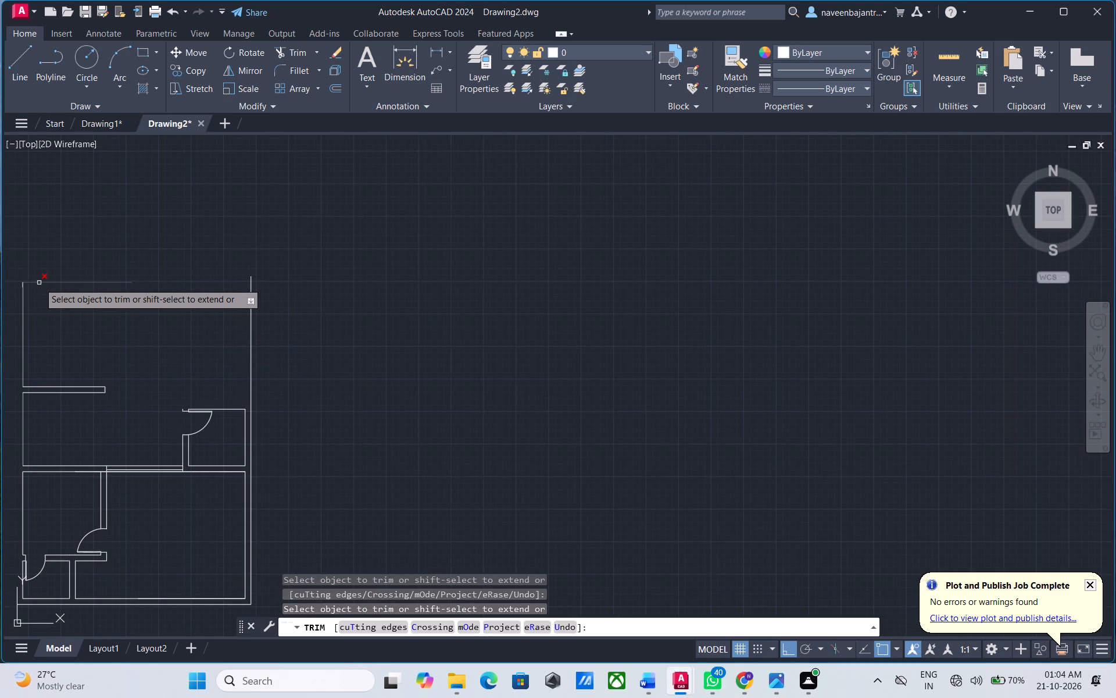
{"action": "left_click", "coordinate": [39, 283]}
{"action": "left_click", "coordinate": [24, 314]}
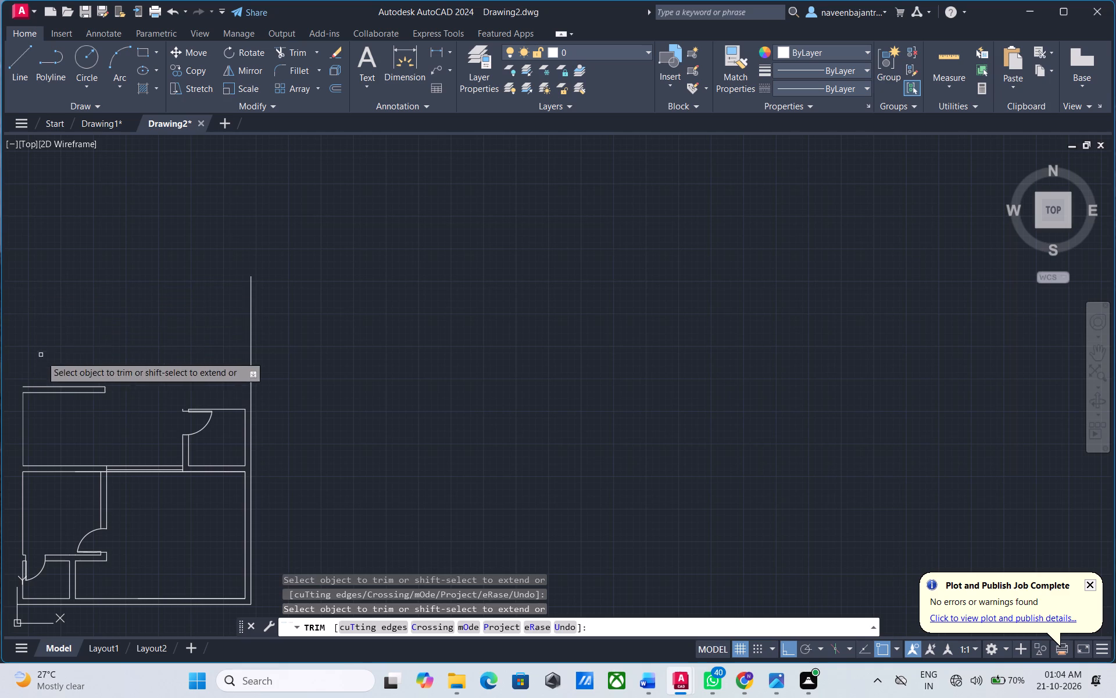
Trim away the wall below the upper-left room, including its end line, and the plan's outer right line.
{"action": "left_click", "coordinate": [71, 386]}
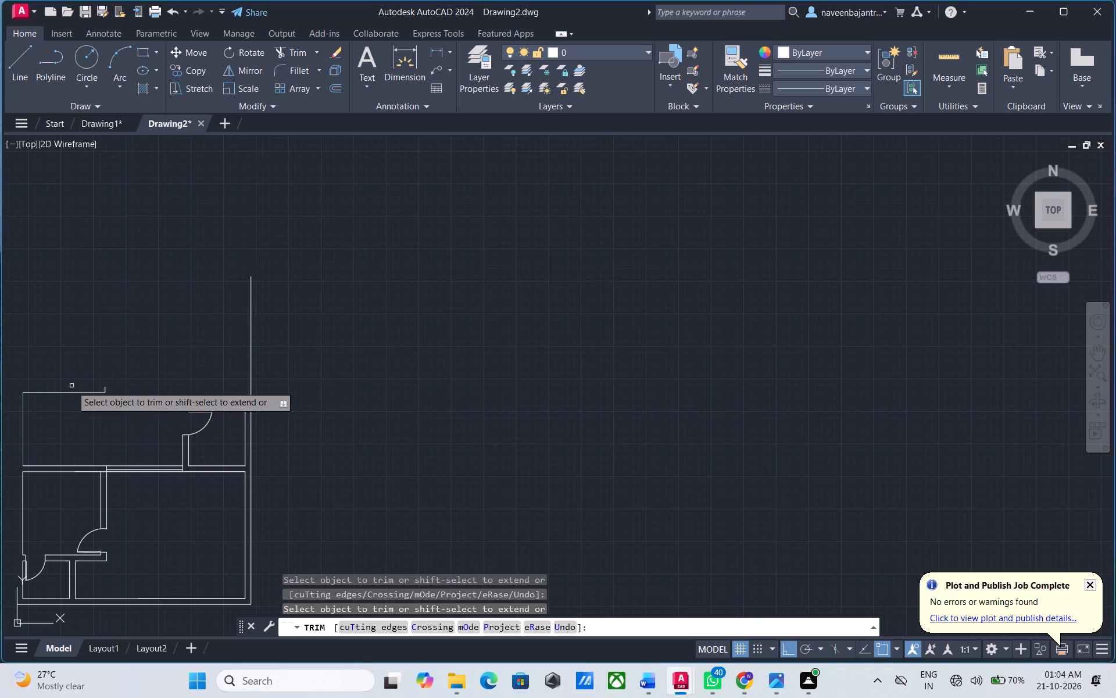
{"action": "left_click", "coordinate": [98, 393]}
{"action": "left_click", "coordinate": [104, 391]}
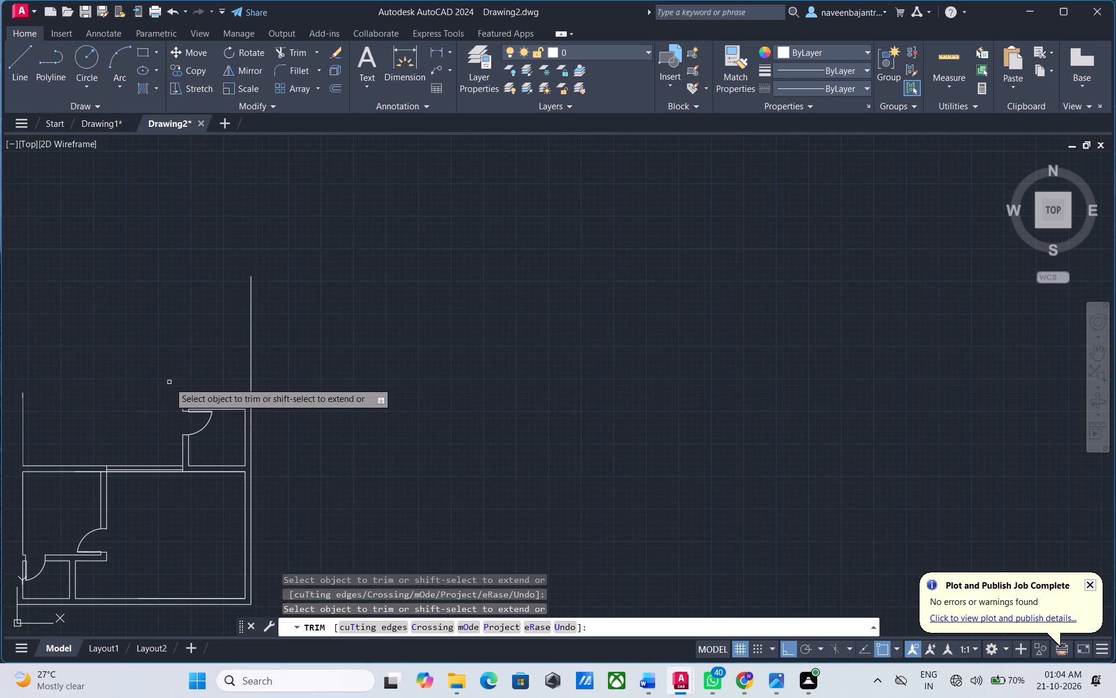
{"action": "left_click", "coordinate": [252, 376]}
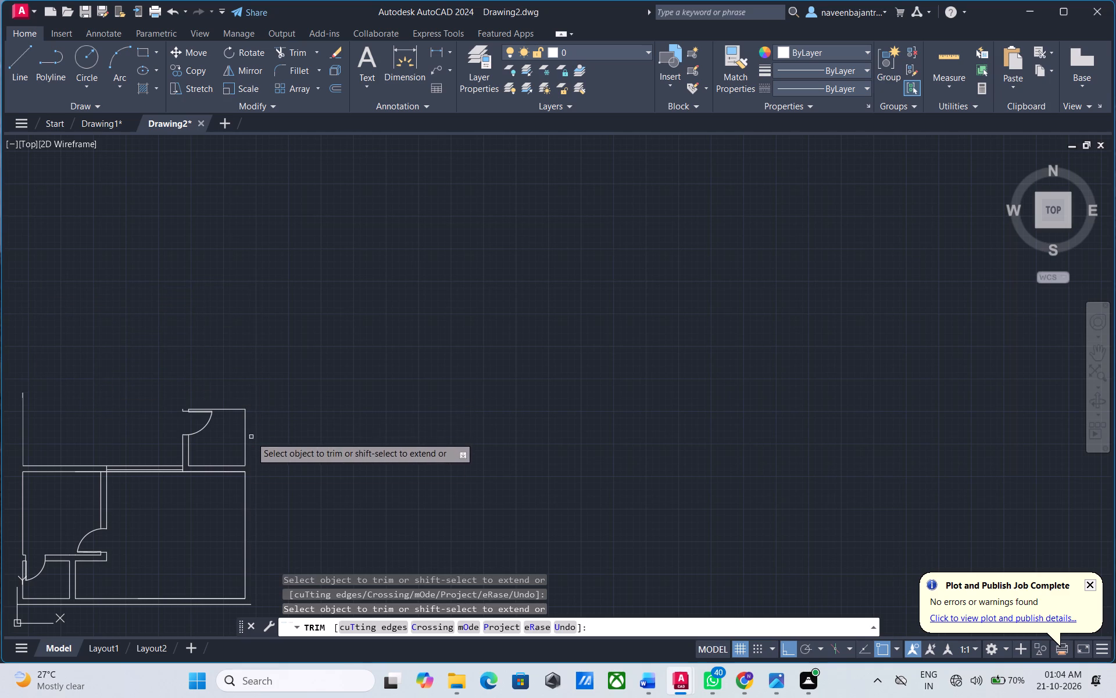
Trim away the partition between the middle and lower-left rooms together with both rooms' left inner wall lines.
{"action": "middle_click_drag", "start_coordinate": [196, 505], "coordinate": [501, 364]}
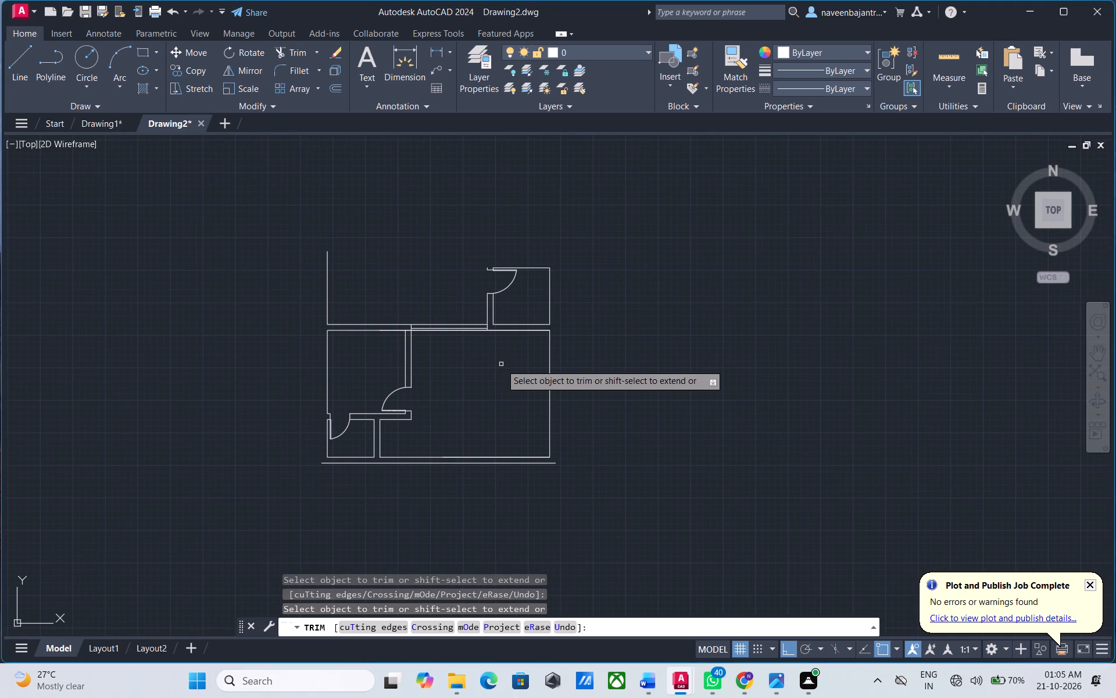
{"action": "left_click", "coordinate": [328, 309]}
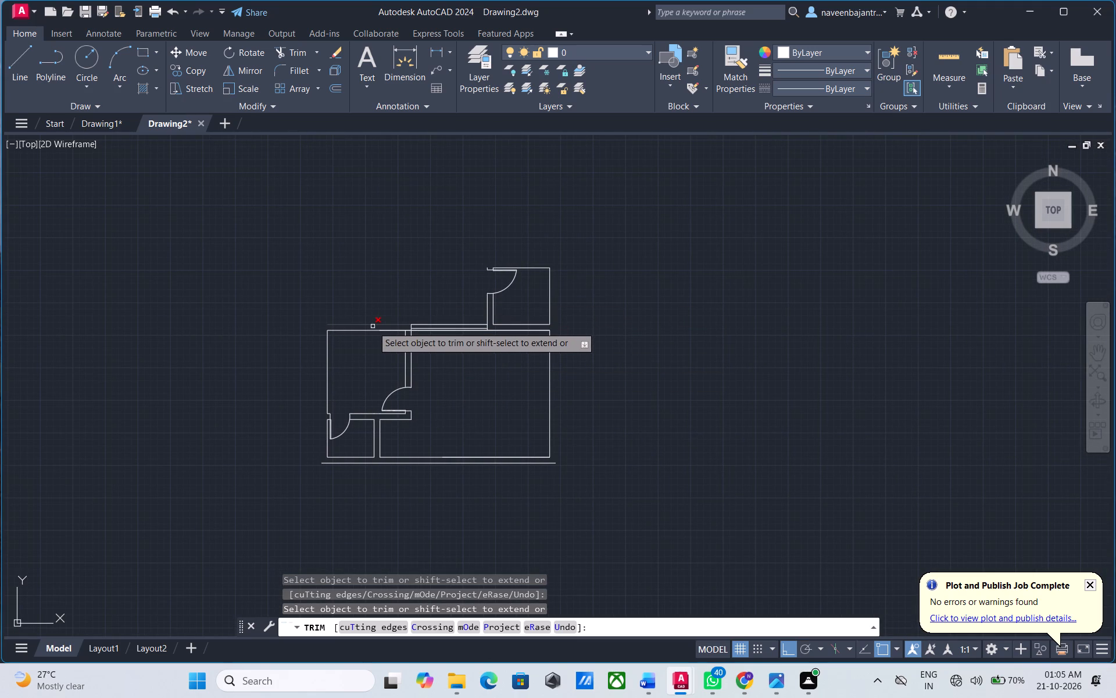
{"action": "left_click", "coordinate": [373, 326]}
{"action": "left_click", "coordinate": [399, 329]}
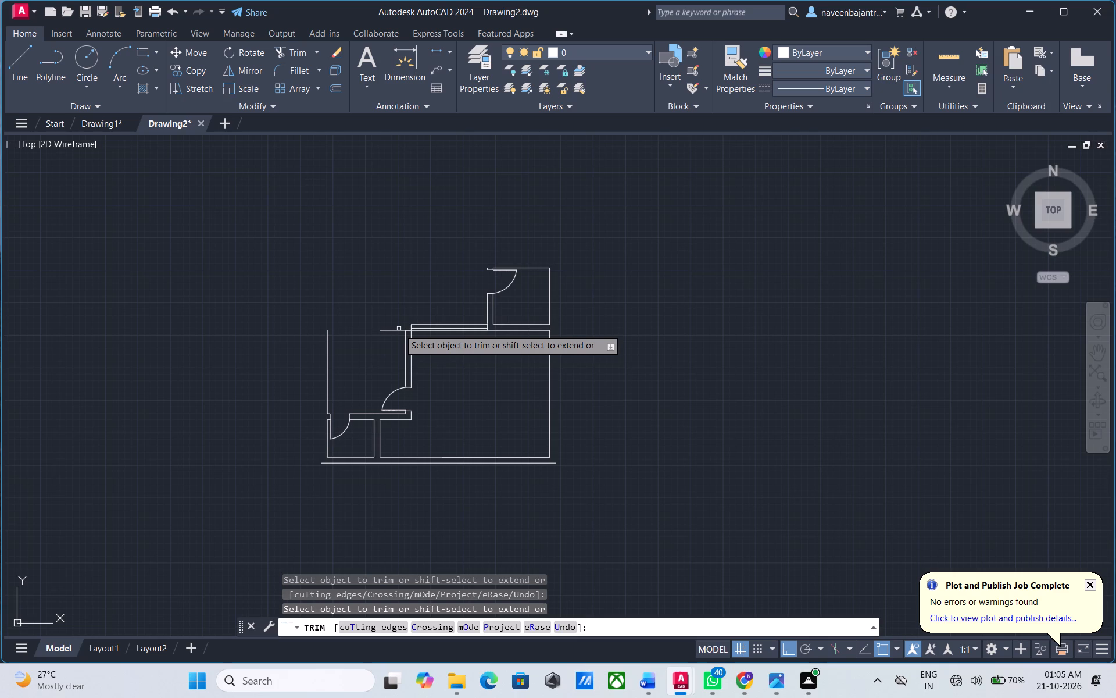
{"action": "left_click", "coordinate": [392, 329]}
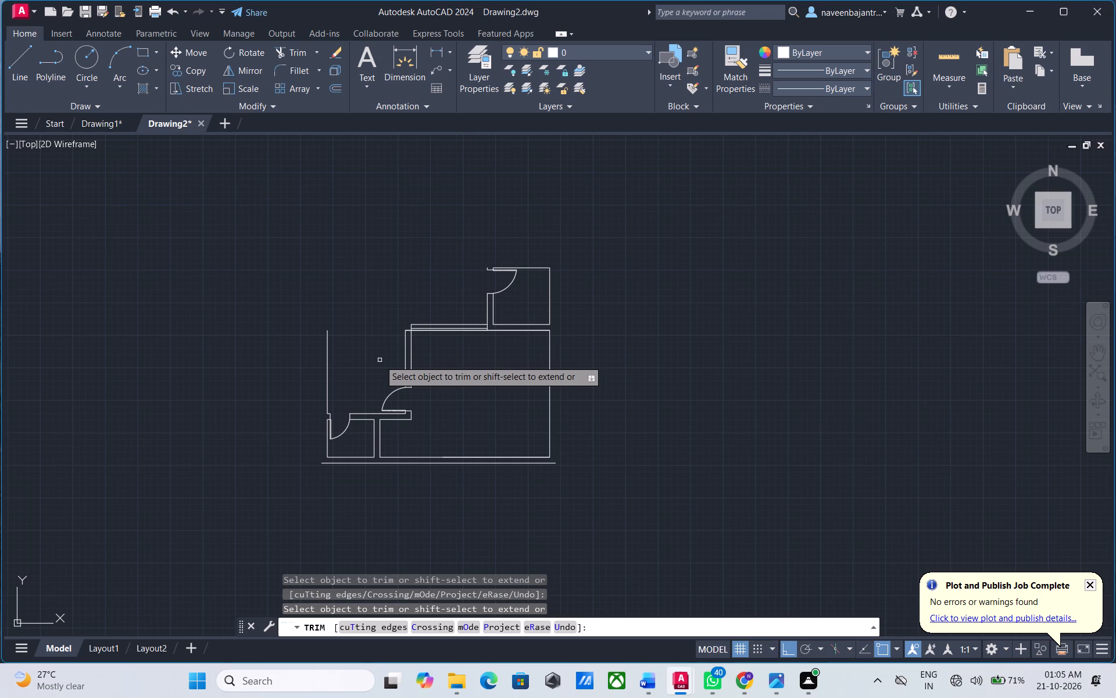
{"action": "left_click", "coordinate": [329, 363]}
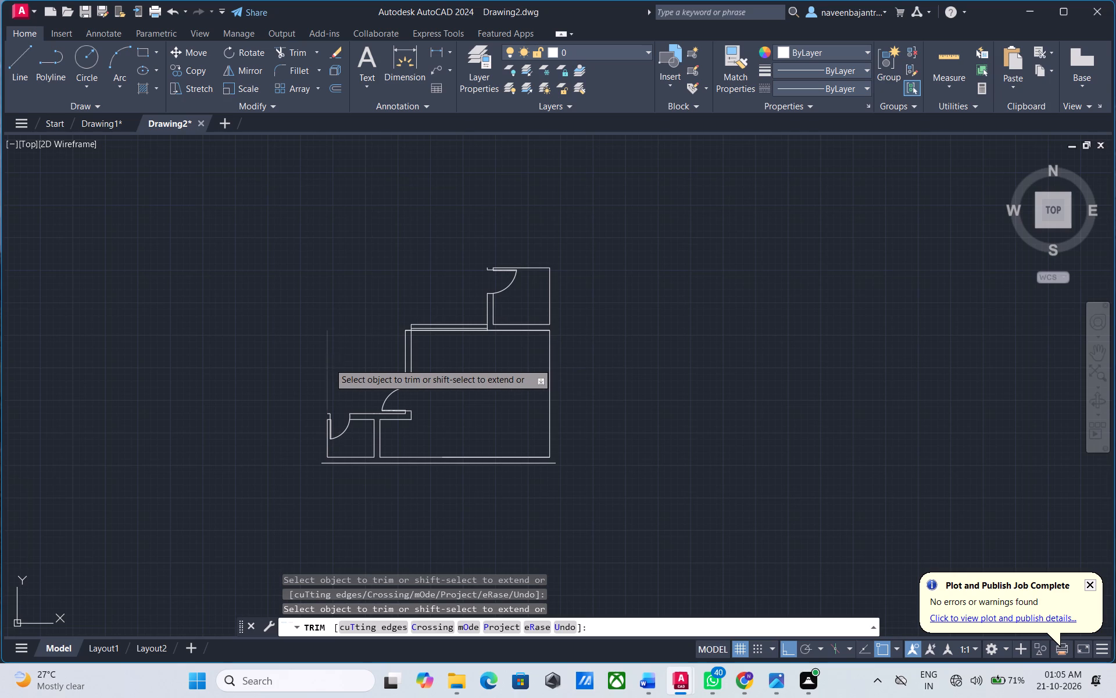
Trim away the plan's bottom wall lines and the large lower room's right and upper wall lines.
{"action": "left_click", "coordinate": [528, 458]}
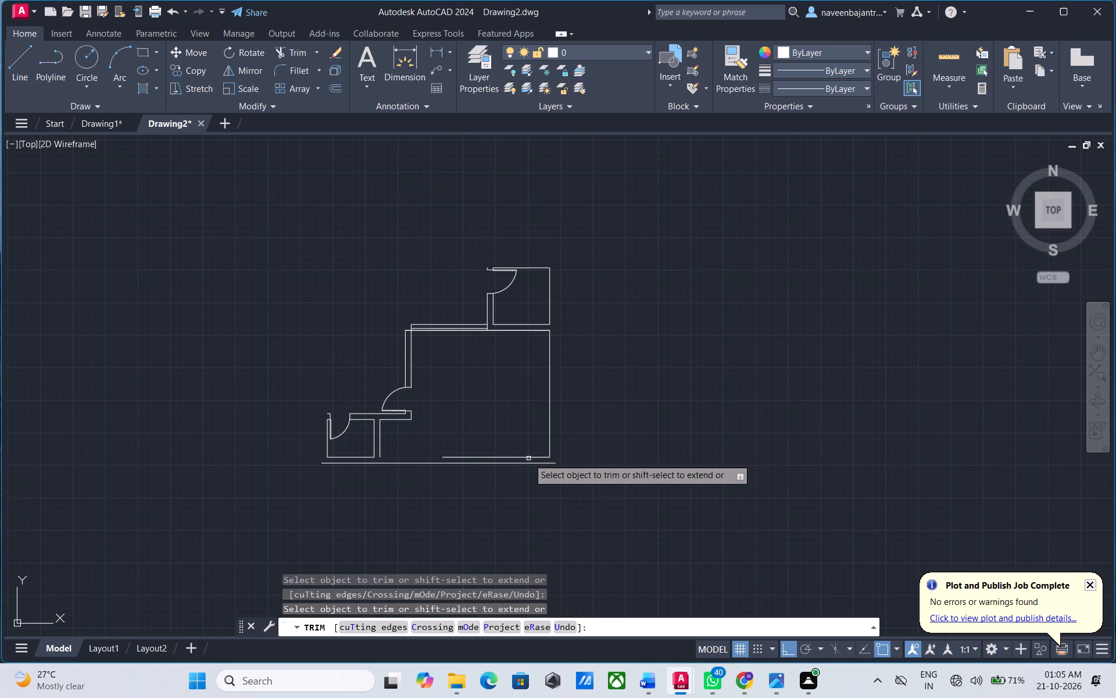
{"action": "left_click", "coordinate": [530, 457]}
{"action": "left_click", "coordinate": [520, 462]}
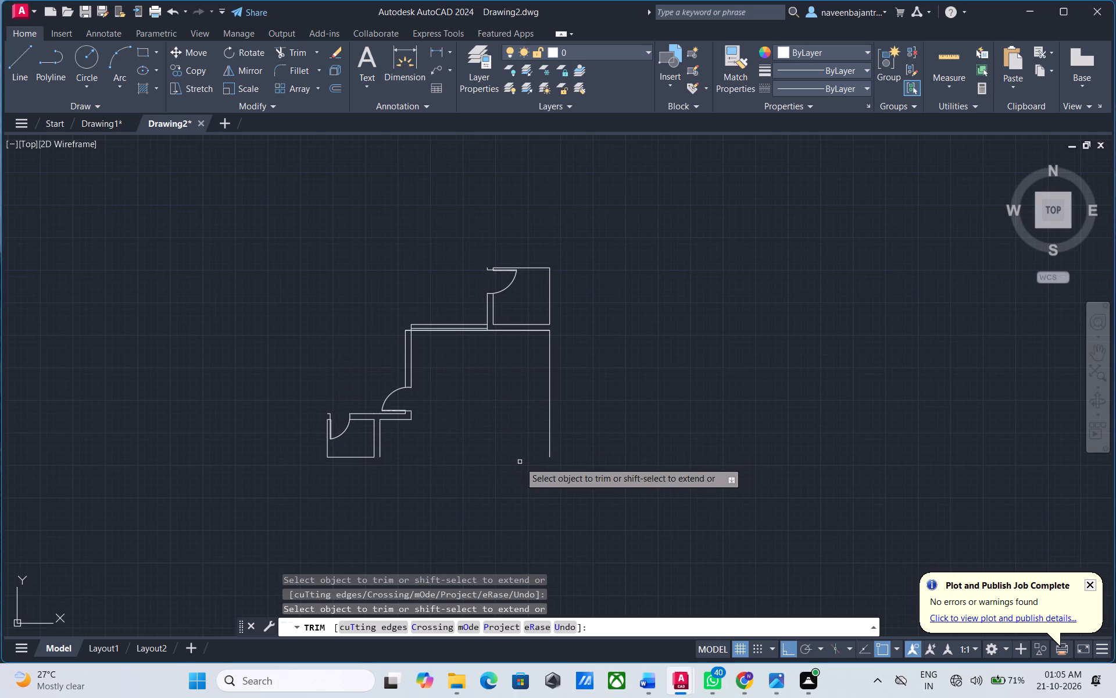
{"action": "left_click", "coordinate": [552, 430]}
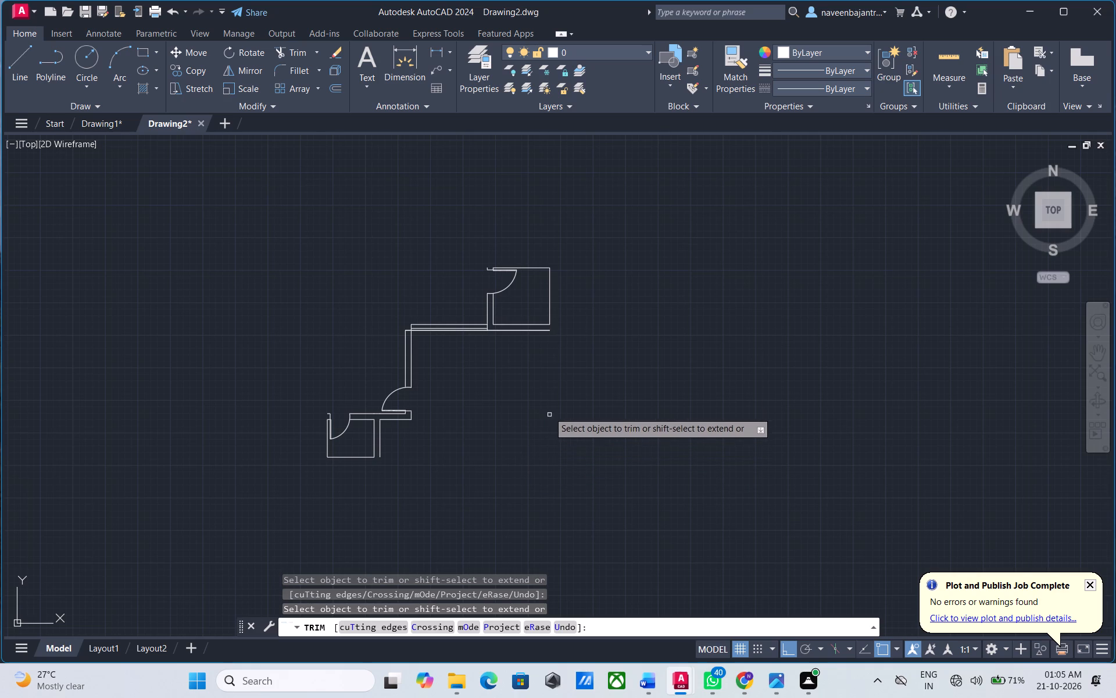
{"action": "left_click", "coordinate": [512, 331]}
{"action": "left_click", "coordinate": [512, 331]}
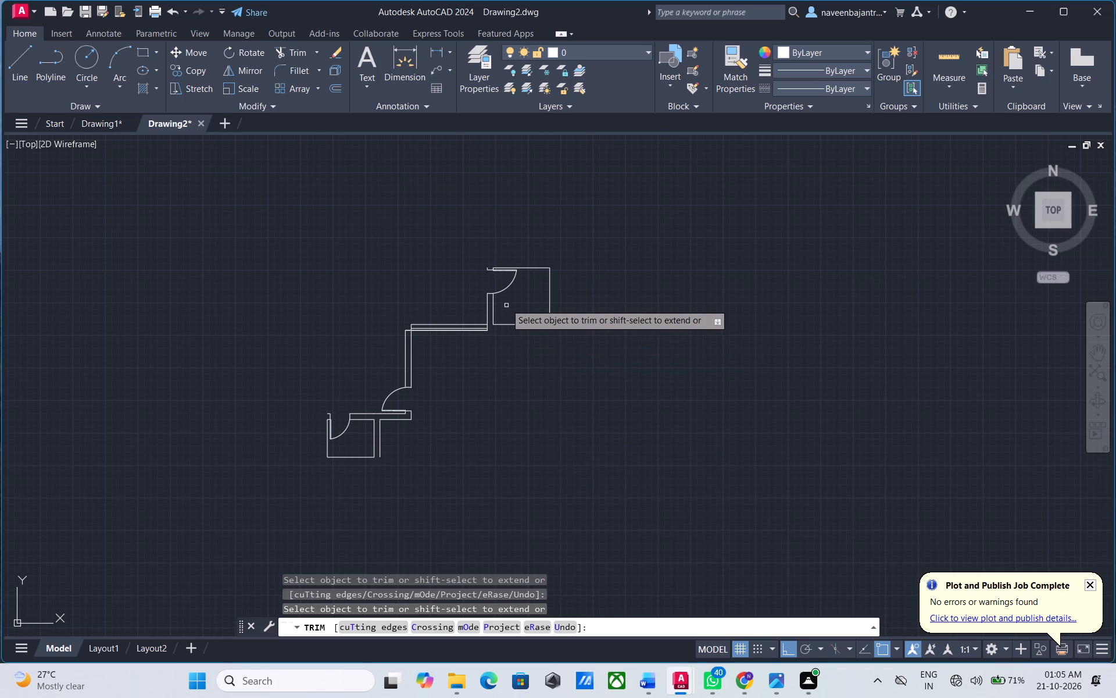
Trim away the two short jamb lines beside the door leaf of the small right-hand room.
{"action": "left_click", "coordinate": [490, 269]}
{"action": "scroll", "coordinate": [490, 269], "scroll_direction": "up", "scroll_amount": 3}
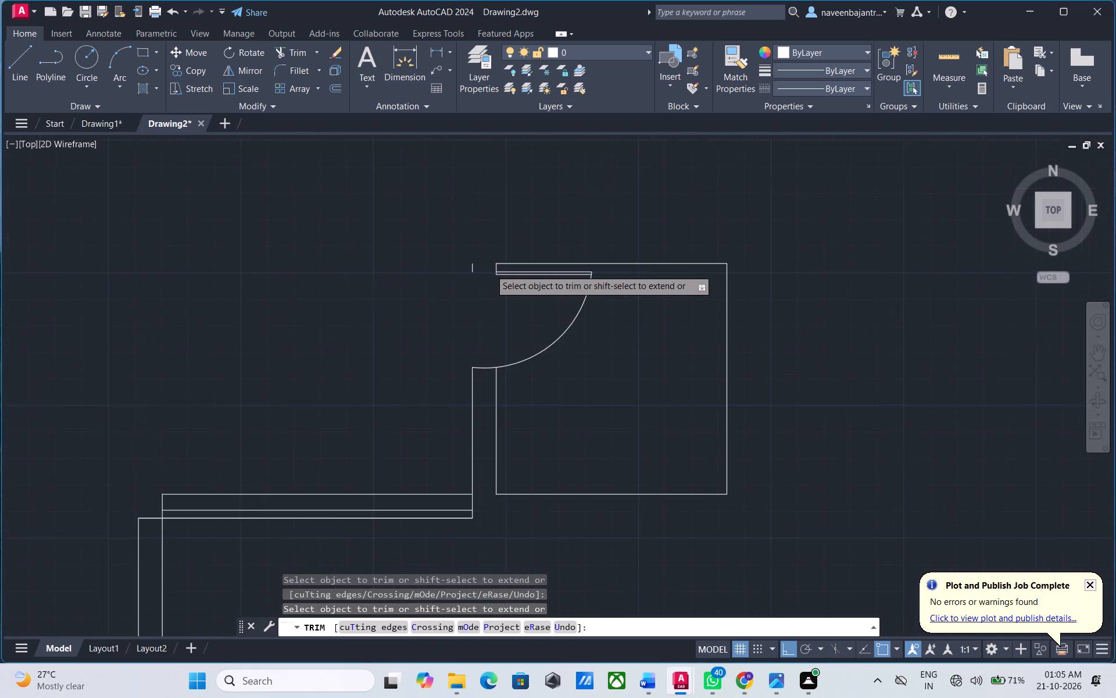
{"action": "scroll", "coordinate": [490, 269], "scroll_direction": "up", "scroll_amount": 1}
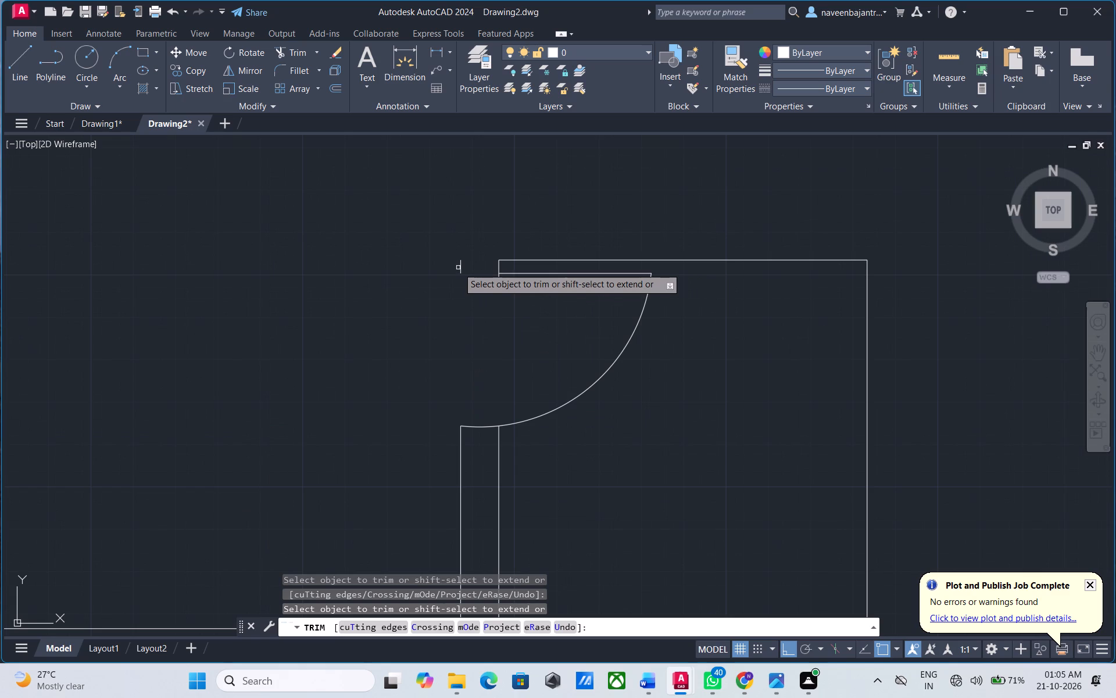
{"action": "left_click", "coordinate": [459, 267]}
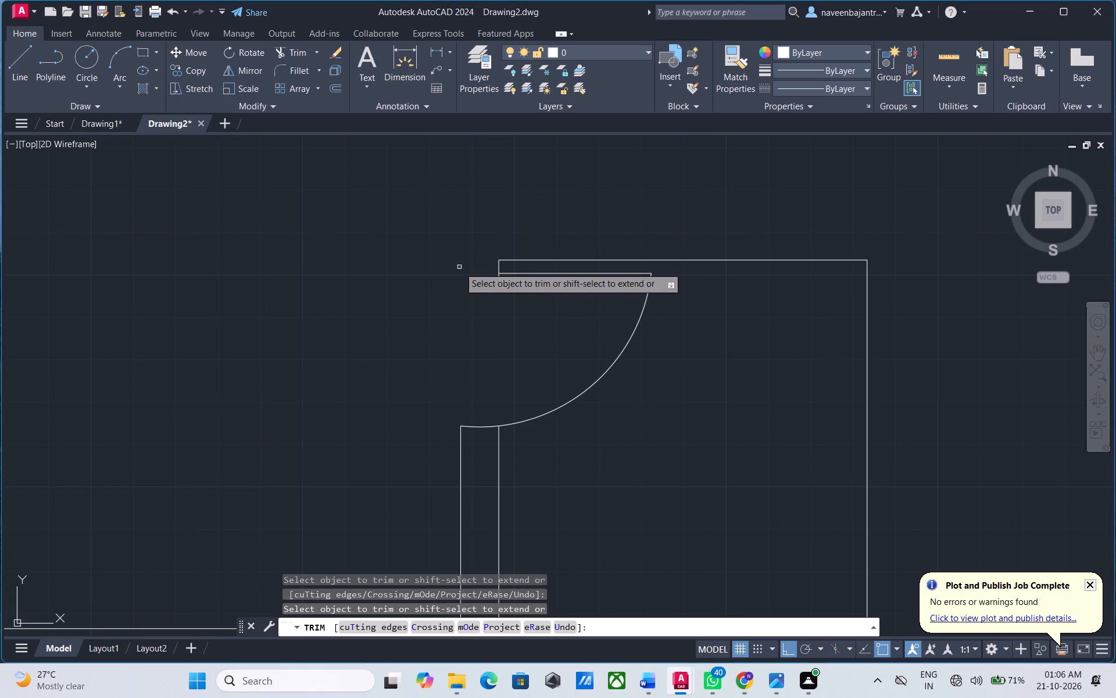
Trim away the small lower-left room door's leaf, jamb lines and swing arc, including the remnant at the arc's lower end.
{"action": "scroll", "coordinate": [424, 278], "scroll_direction": "down", "scroll_amount": 3}
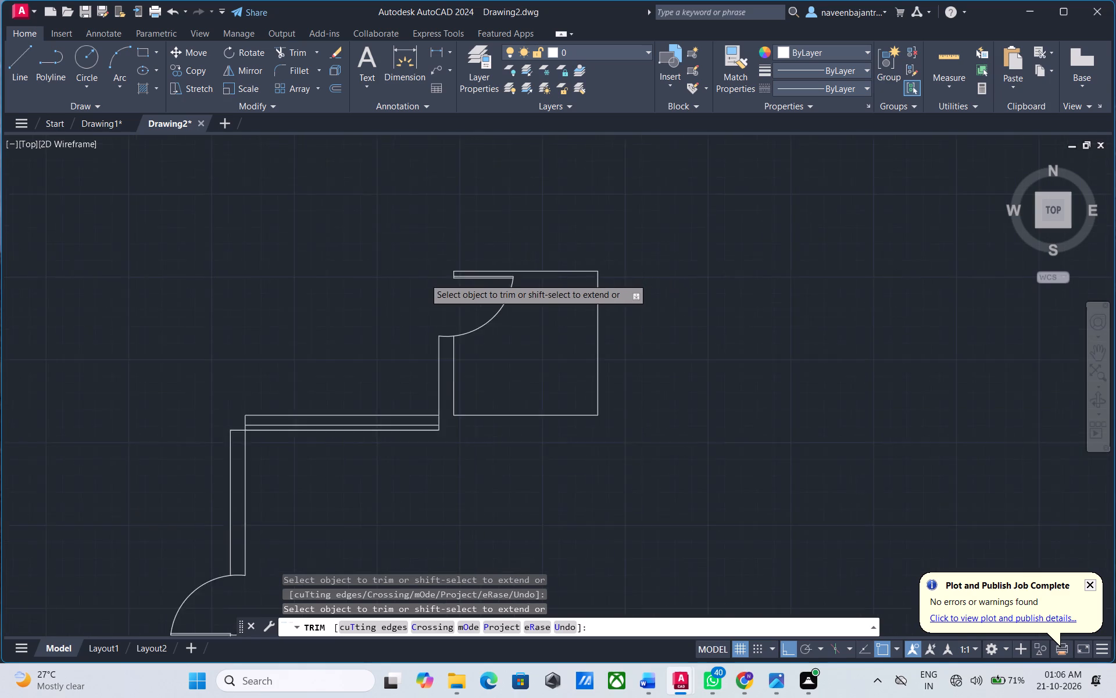
{"action": "scroll", "coordinate": [231, 572], "scroll_direction": "down", "scroll_amount": 1}
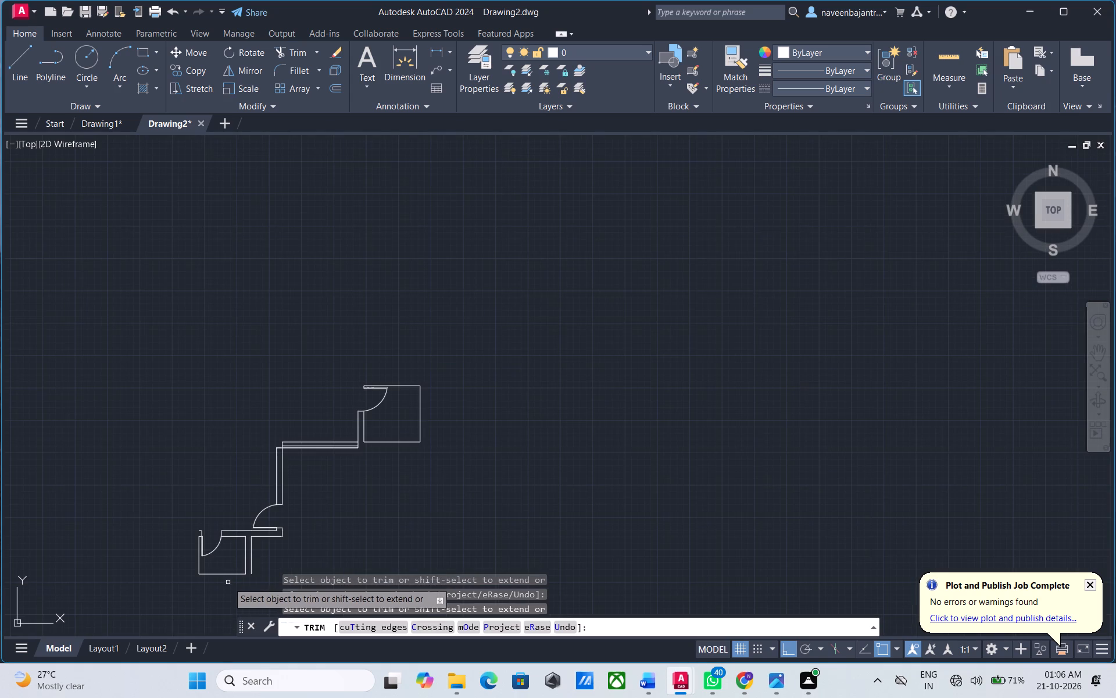
{"action": "scroll", "coordinate": [221, 583], "scroll_direction": "up", "scroll_amount": 3}
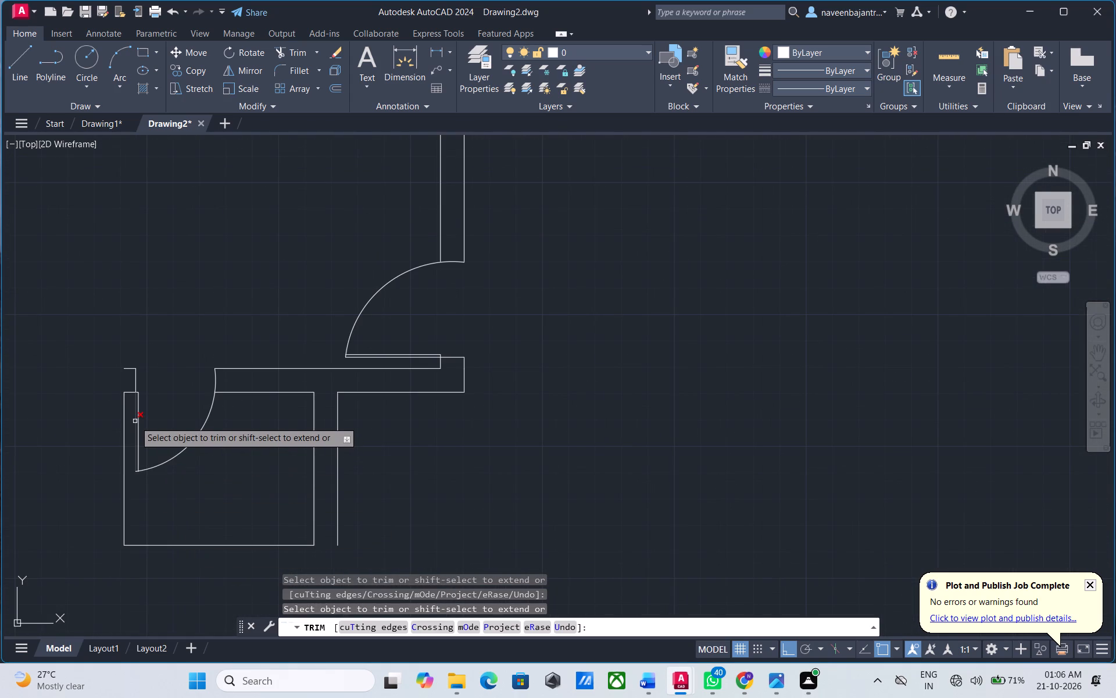
{"action": "left_click", "coordinate": [135, 421]}
{"action": "left_click", "coordinate": [137, 421]}
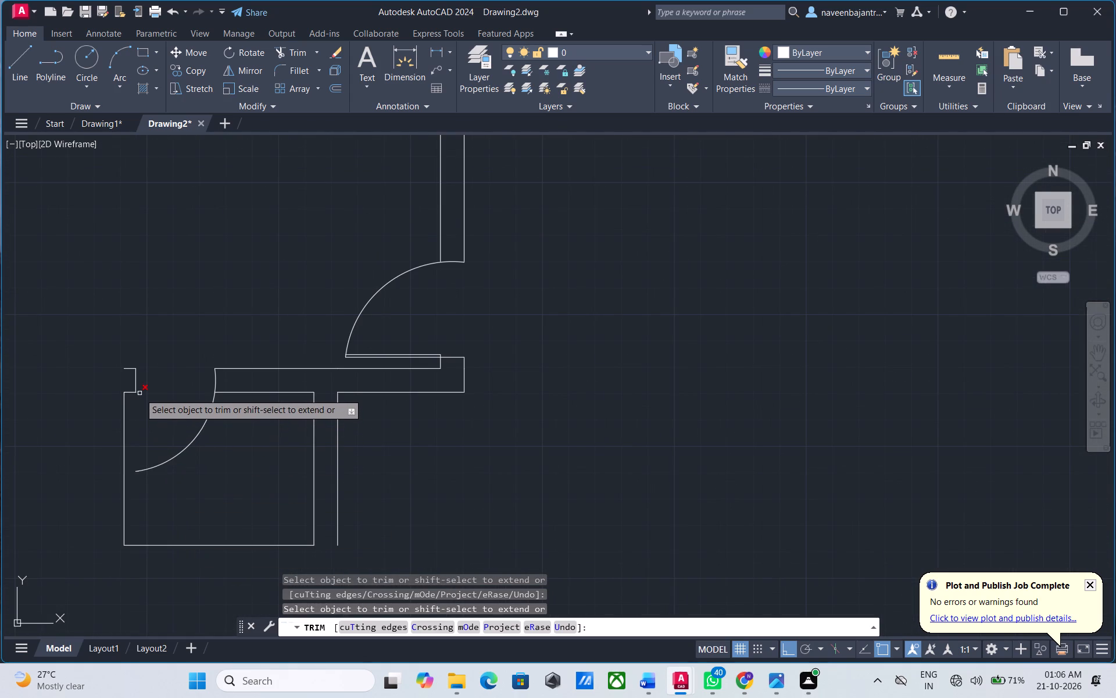
{"action": "left_click", "coordinate": [139, 393]}
{"action": "left_click", "coordinate": [133, 383]}
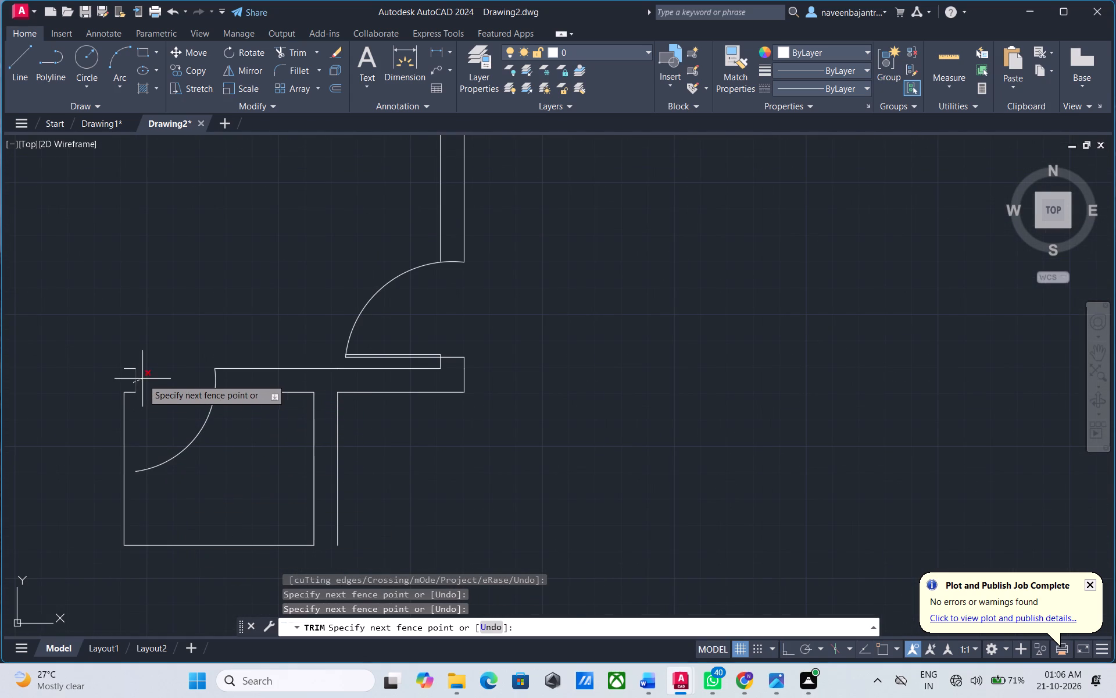
{"action": "left_click", "coordinate": [142, 379]}
{"action": "left_click", "coordinate": [128, 368]}
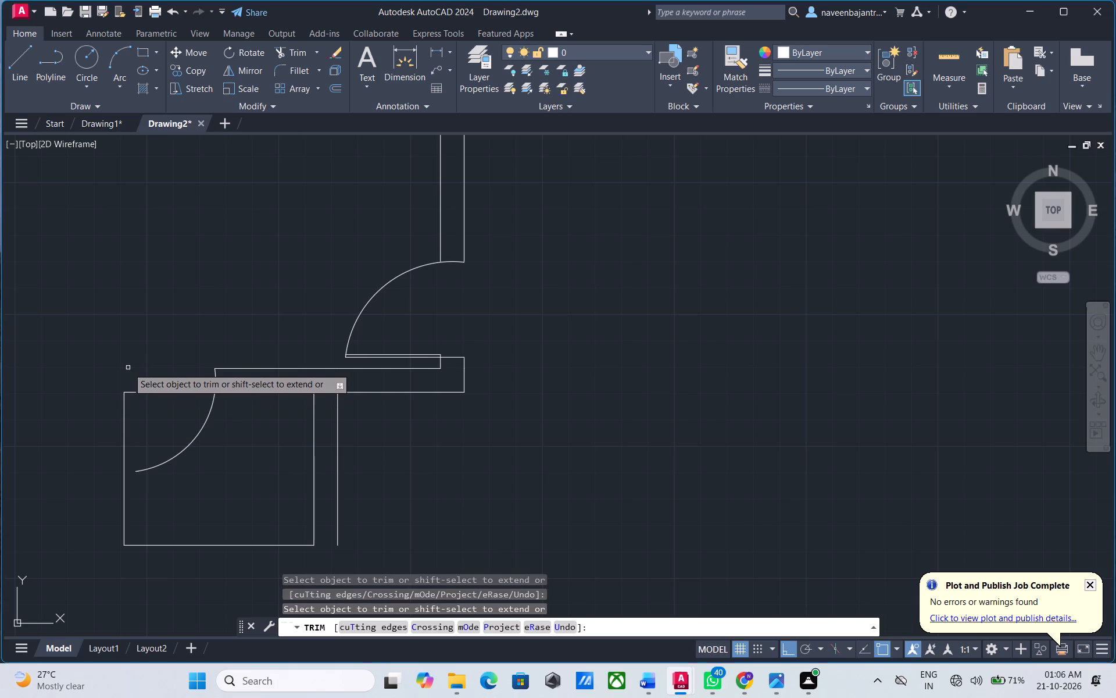
{"action": "left_click", "coordinate": [130, 390]}
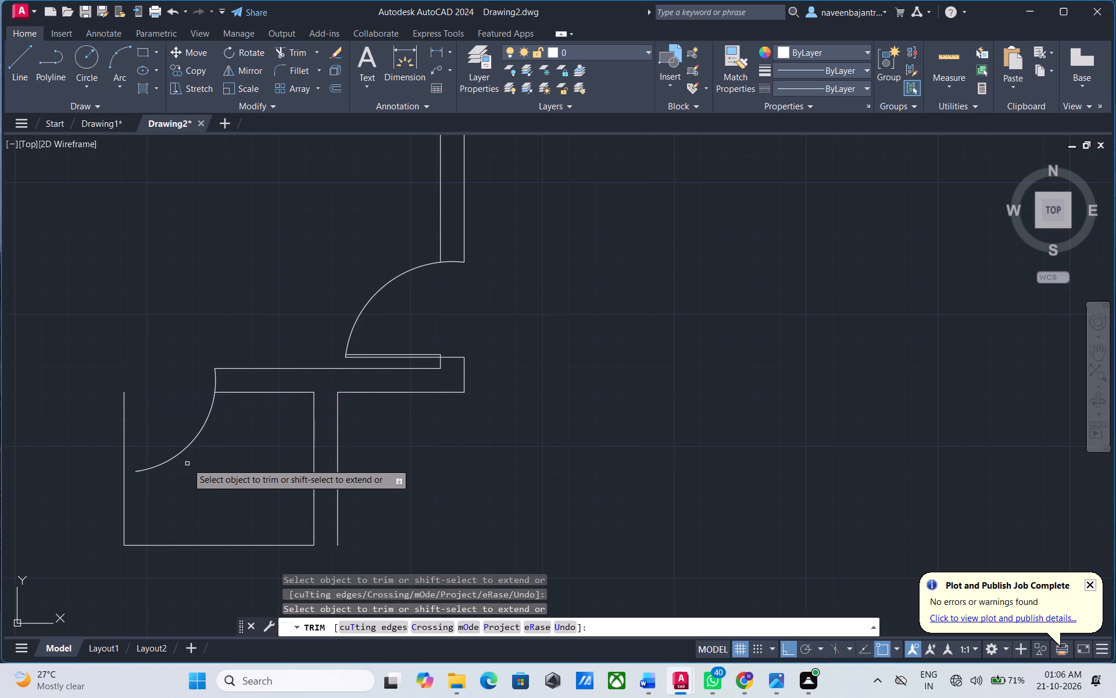
{"action": "left_click", "coordinate": [185, 448]}
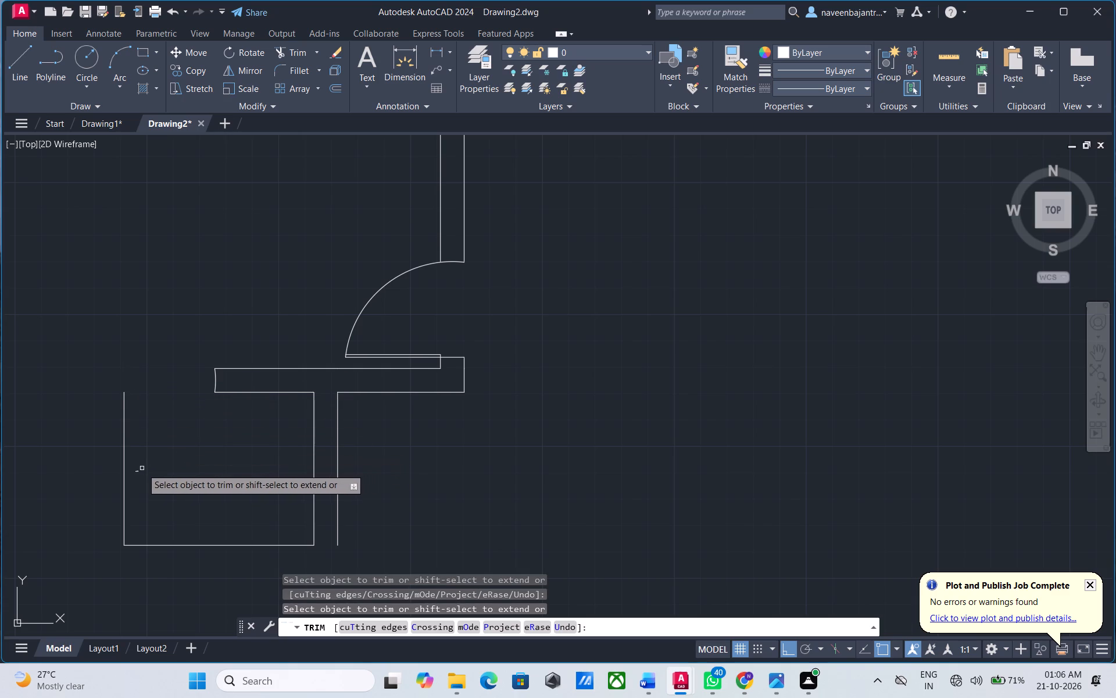
{"action": "left_click", "coordinate": [137, 471]}
{"action": "left_click", "coordinate": [138, 472]}
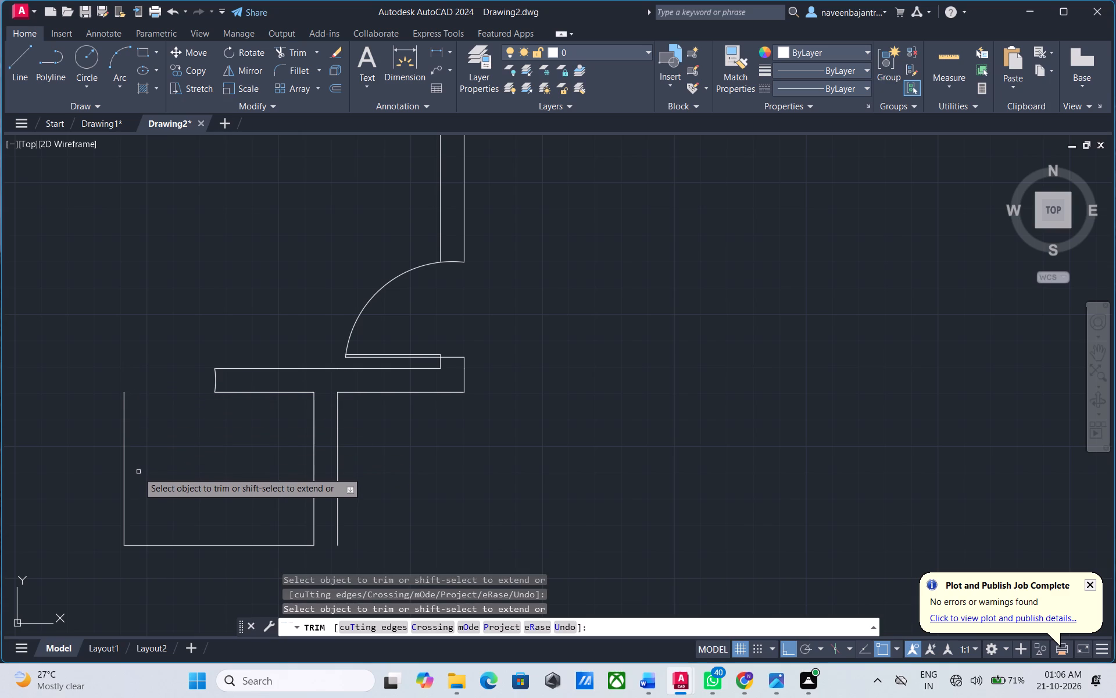
Trim away the small lower-left room's left and bottom lines and both lines of its right partition.
{"action": "left_click", "coordinate": [125, 476]}
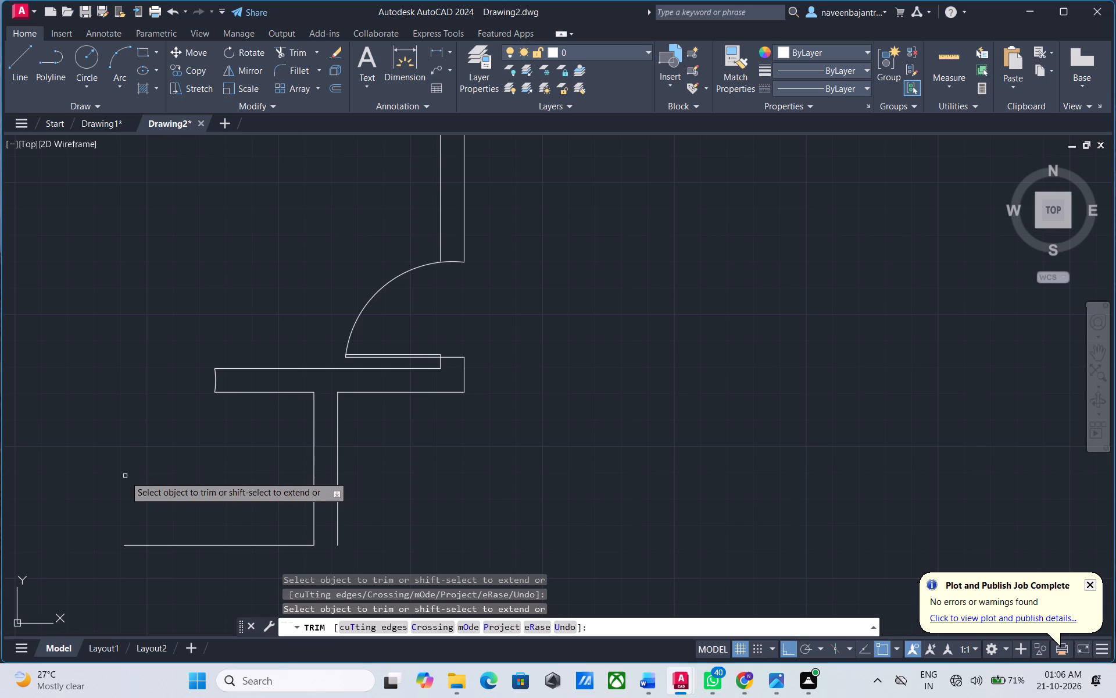
{"action": "left_click", "coordinate": [192, 546]}
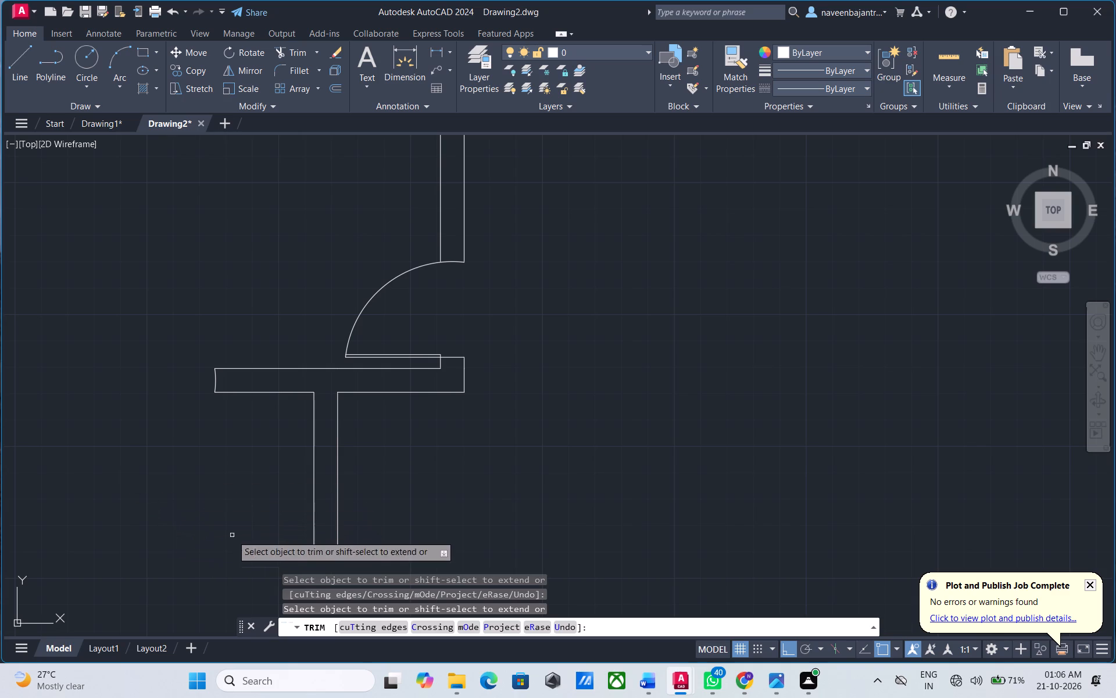
{"action": "left_click", "coordinate": [314, 476]}
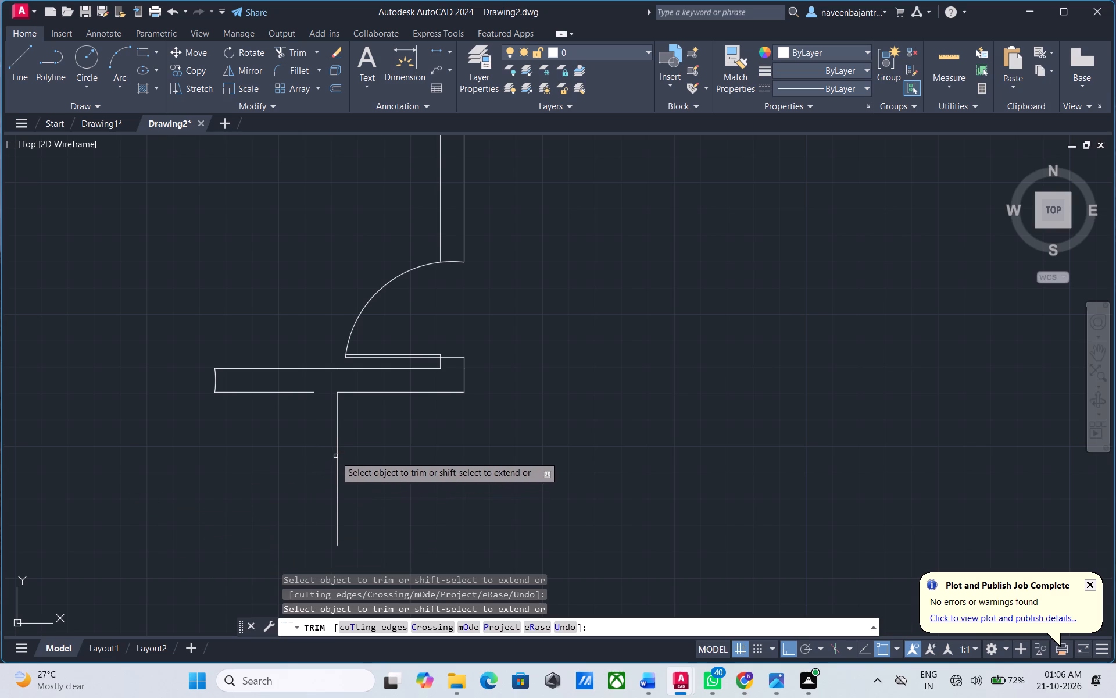
{"action": "left_click", "coordinate": [337, 454]}
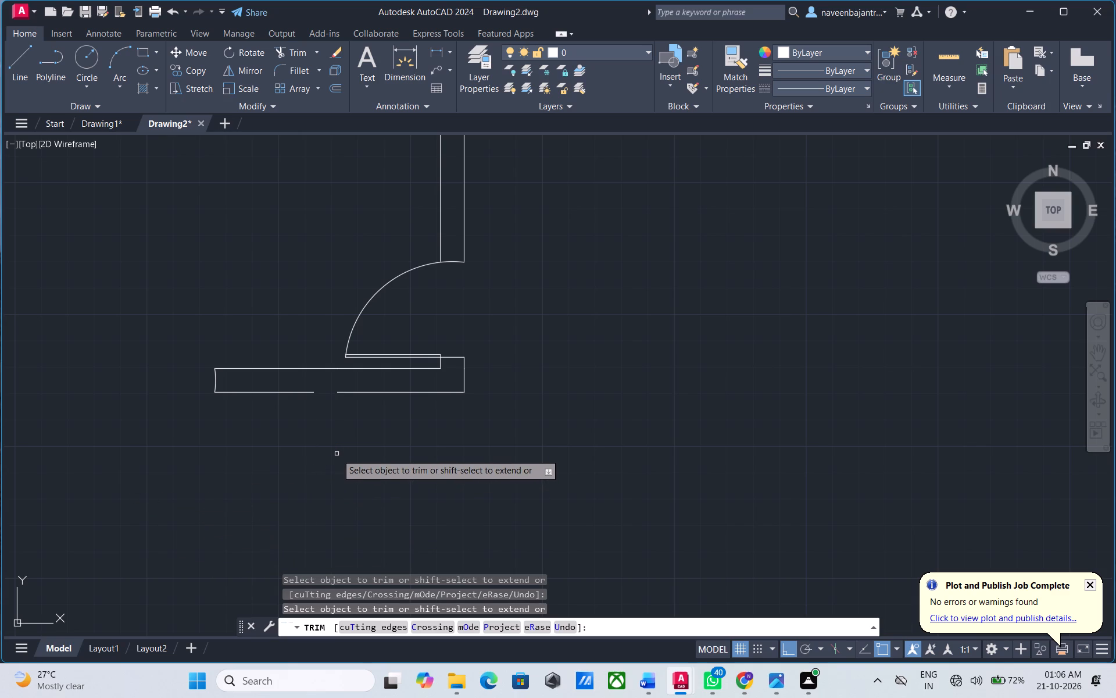
Trim away the bottom wall line's two pieces, its left end line and the outer corner lines beside the lower door.
{"action": "left_click", "coordinate": [287, 391]}
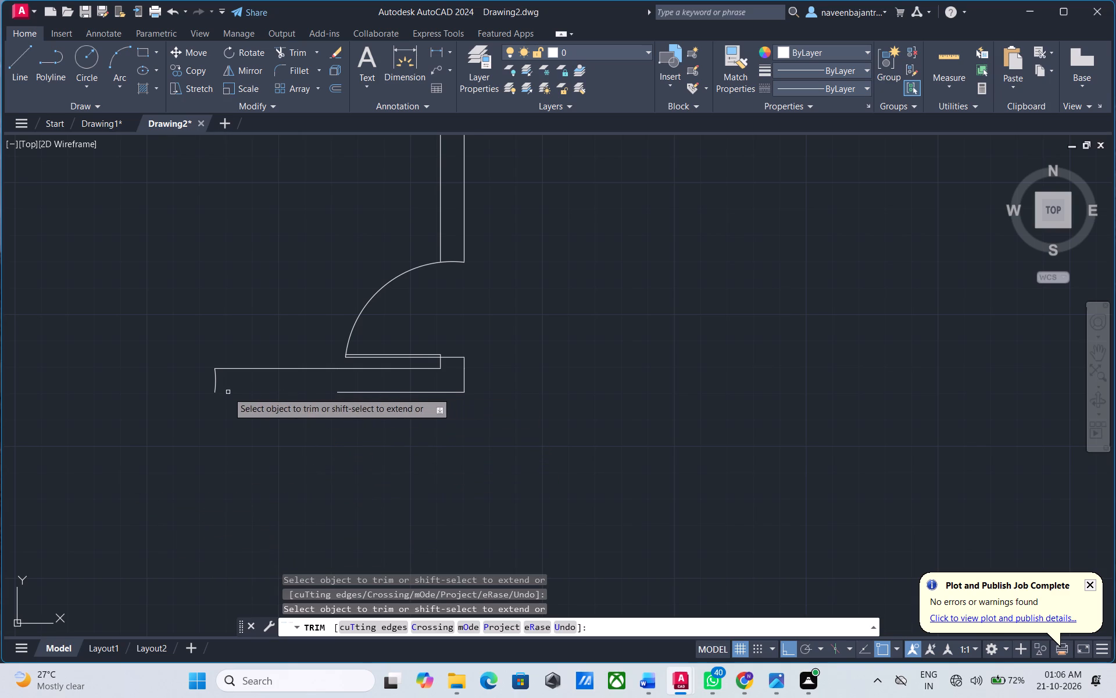
{"action": "left_click", "coordinate": [216, 386]}
{"action": "left_click", "coordinate": [363, 393]}
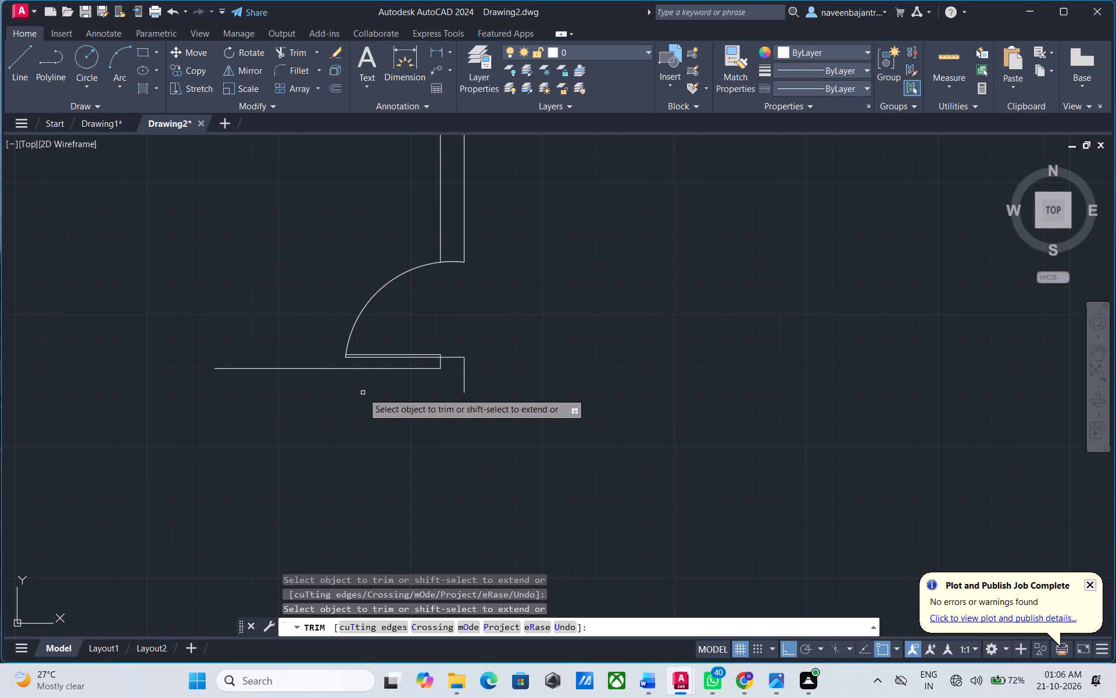
{"action": "left_click", "coordinate": [464, 382]}
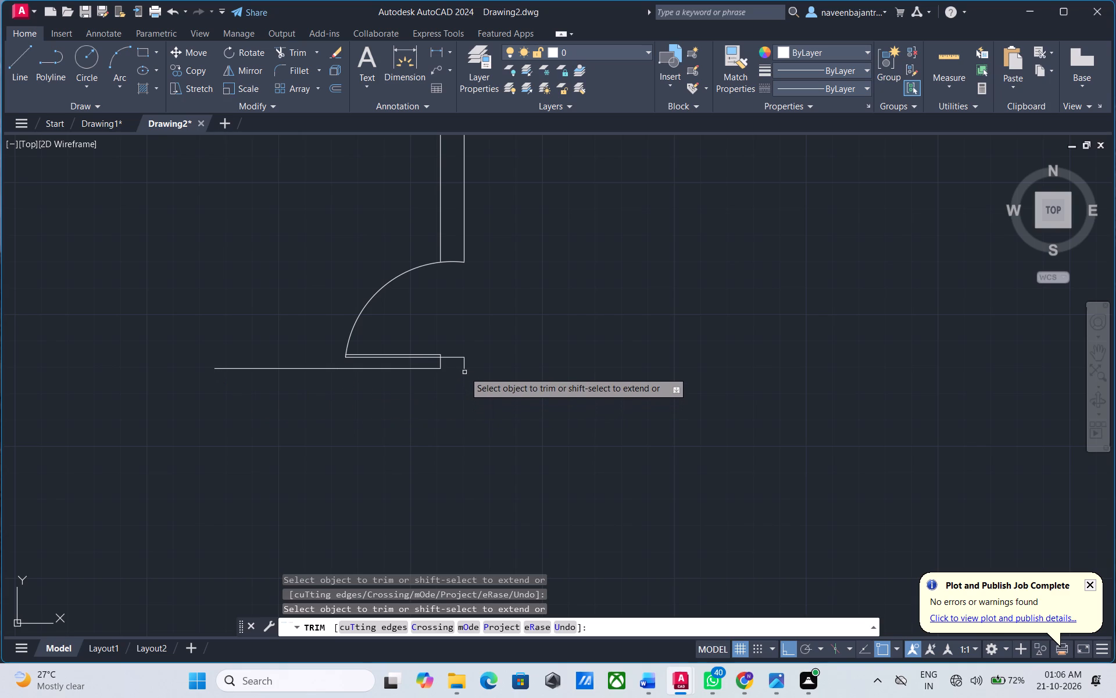
{"action": "left_click", "coordinate": [464, 369]}
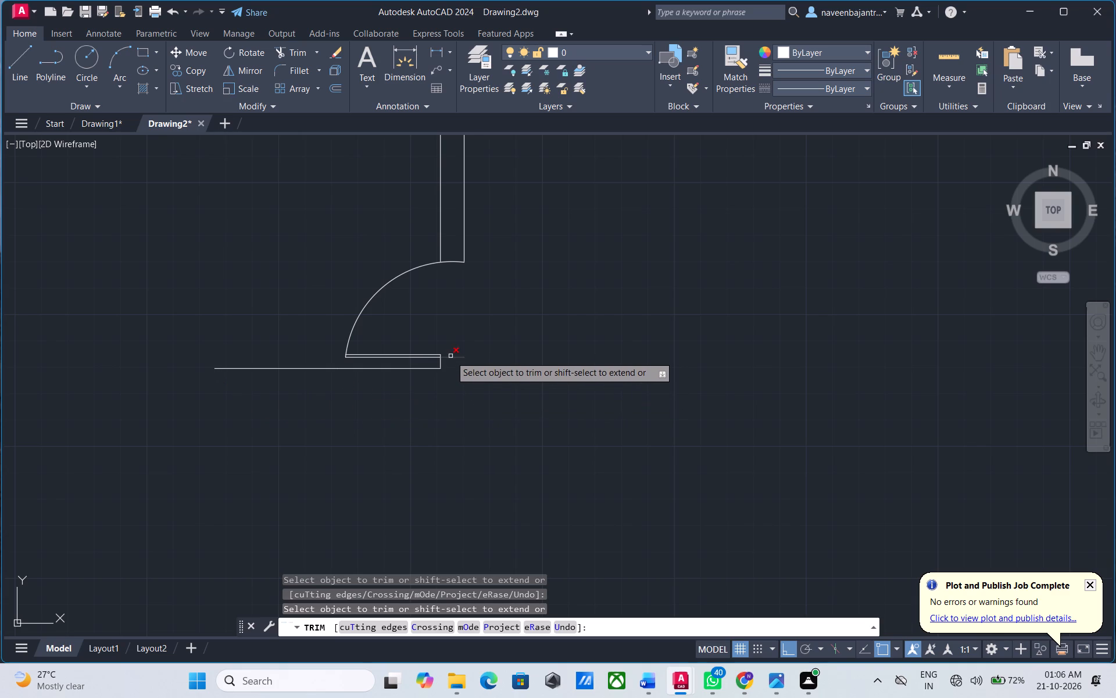
{"action": "left_click", "coordinate": [450, 356]}
Trim away the lower door leaf's short hinge-end line and the overhanging line and arc pieces at its free end.
{"action": "scroll", "coordinate": [441, 356], "scroll_direction": "up", "scroll_amount": 4}
{"action": "left_click", "coordinate": [431, 356]}
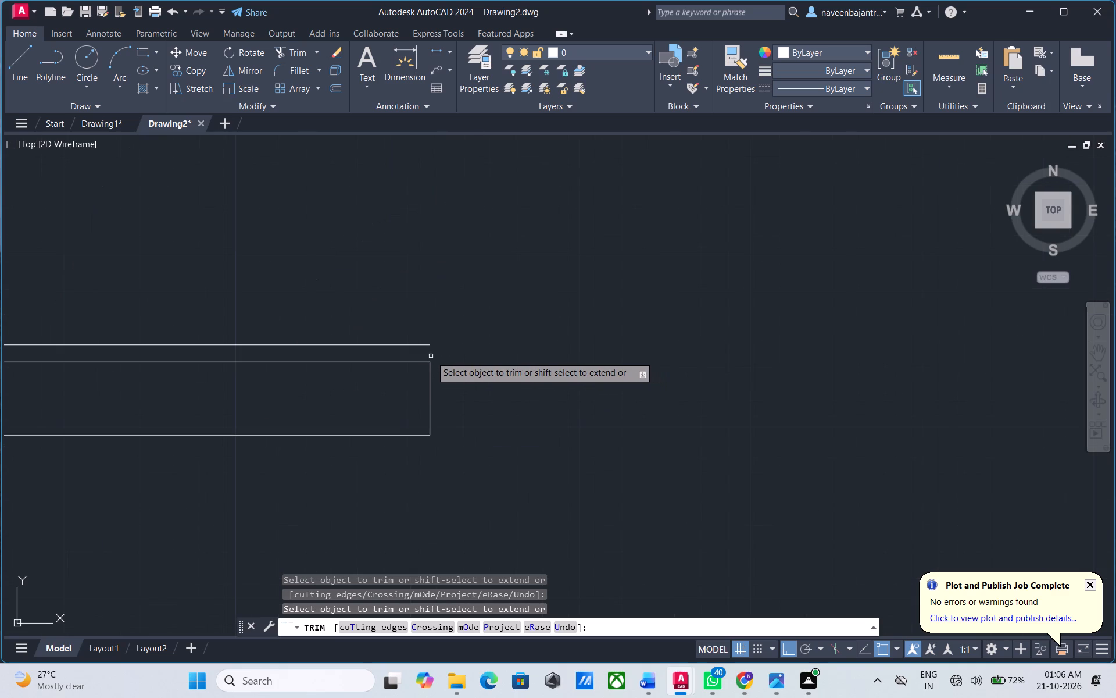
{"action": "scroll", "coordinate": [431, 356], "scroll_direction": "down", "scroll_amount": 5}
{"action": "scroll", "coordinate": [364, 355], "scroll_direction": "up", "scroll_amount": 5}
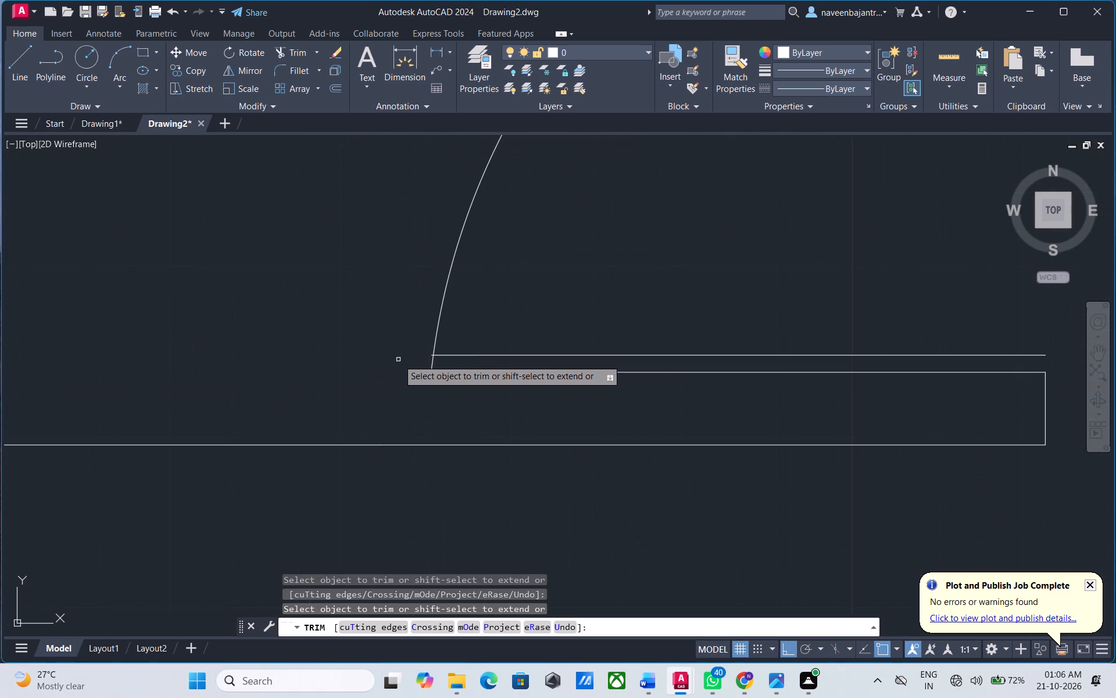
{"action": "scroll", "coordinate": [430, 357], "scroll_direction": "up", "scroll_amount": 5}
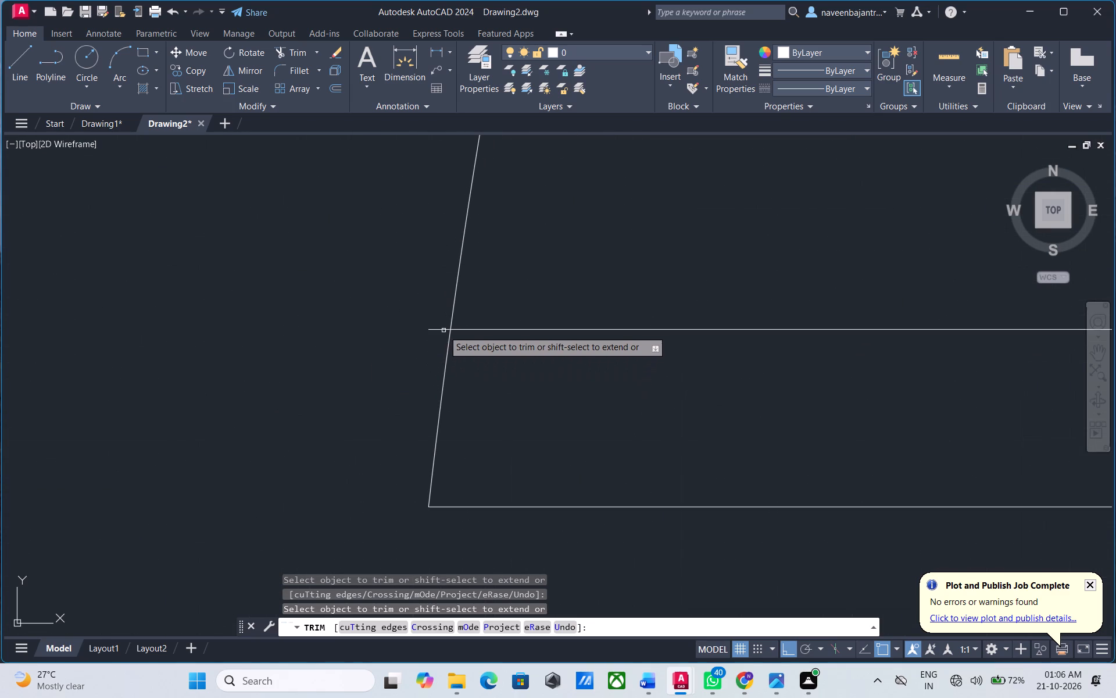
{"action": "left_click", "coordinate": [443, 329]}
{"action": "left_click", "coordinate": [447, 366]}
Trim away the remaining horizontal wall line below the lower door leaf and the short jamb line at its hinge end.
{"action": "scroll", "coordinate": [447, 366], "scroll_direction": "down", "scroll_amount": 2}
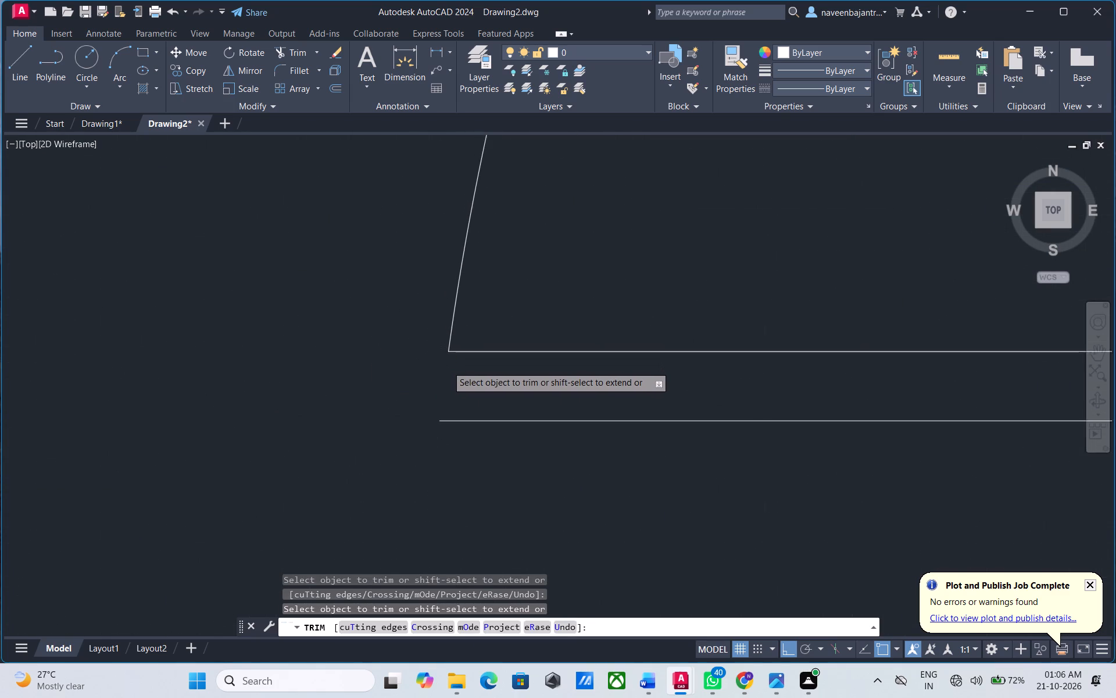
{"action": "scroll", "coordinate": [447, 366], "scroll_direction": "down", "scroll_amount": 7}
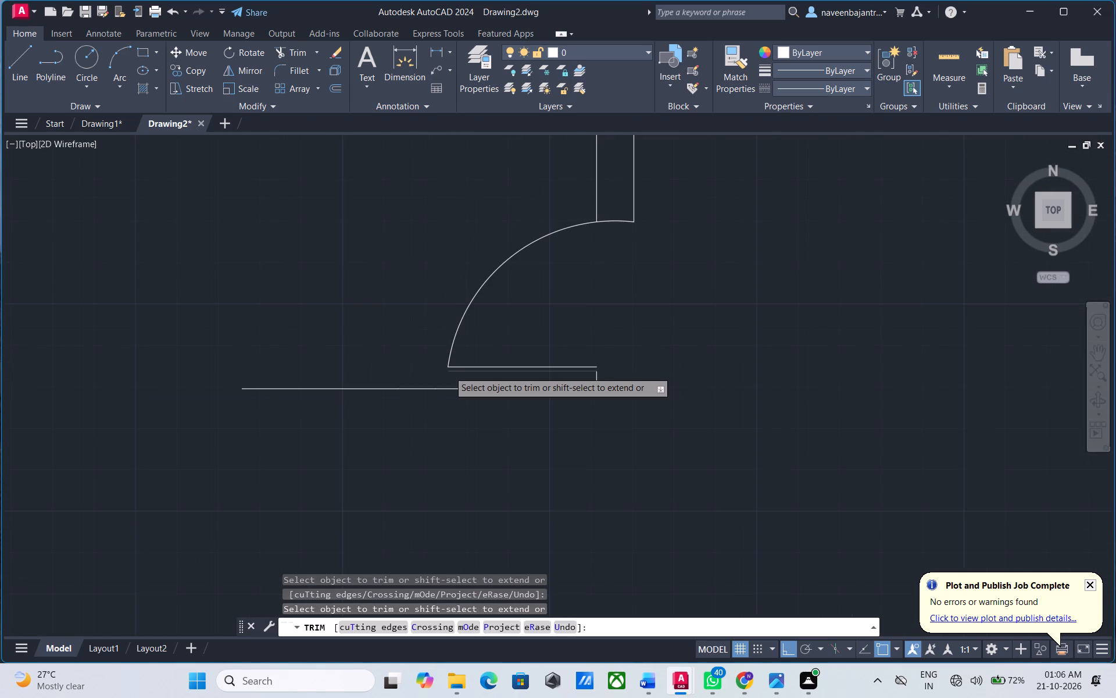
{"action": "left_click", "coordinate": [461, 381]}
{"action": "left_click", "coordinate": [432, 382]}
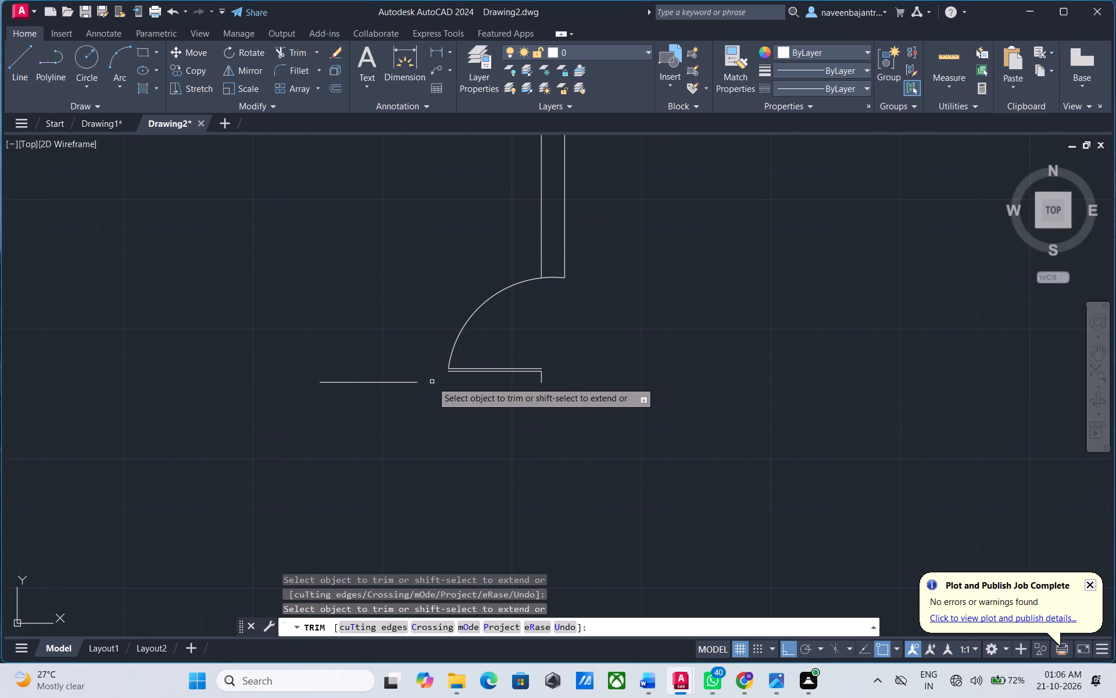
{"action": "left_click", "coordinate": [410, 383]}
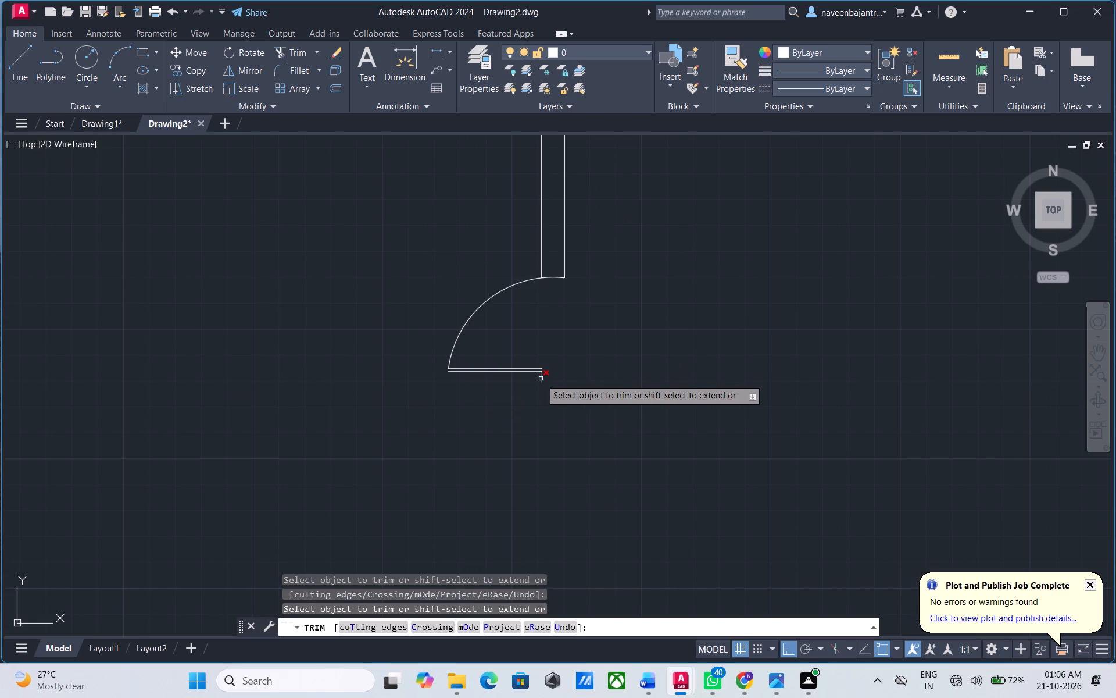
{"action": "left_click", "coordinate": [541, 379]}
Trim away the lower door's swing arc and both of its leaf lines.
{"action": "left_click", "coordinate": [548, 279]}
{"action": "left_click", "coordinate": [533, 279]}
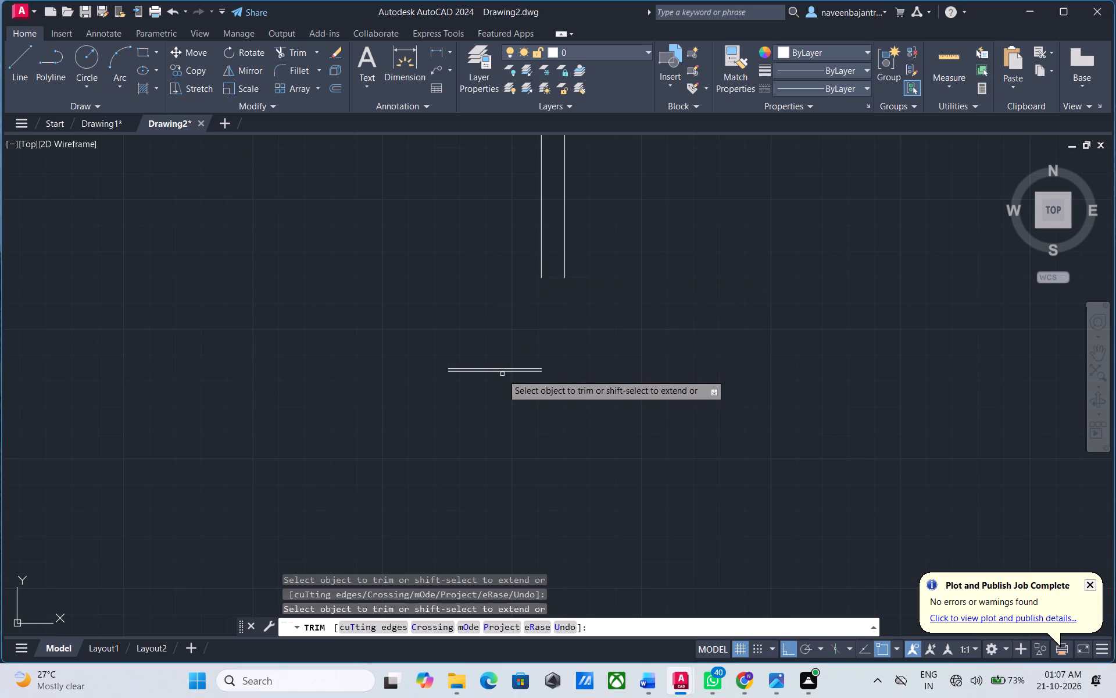
{"action": "left_click", "coordinate": [502, 373]}
{"action": "left_click", "coordinate": [503, 369]}
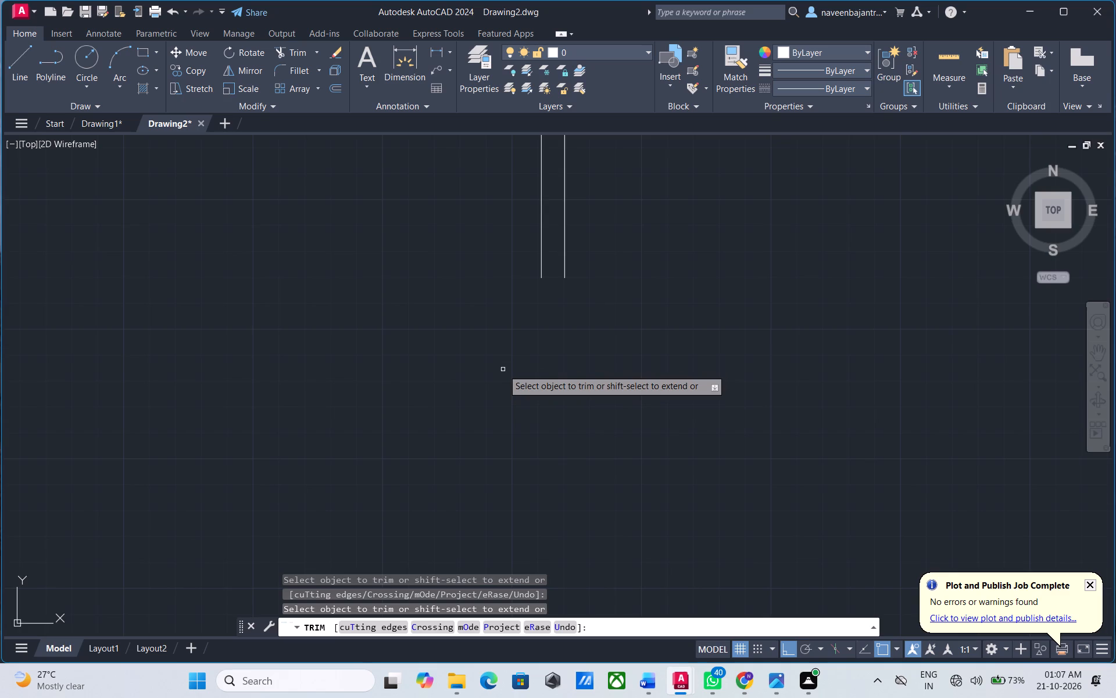
Trim away both vertical wall lines below the long horizontal wall and the short line joining them at the corner.
{"action": "scroll", "coordinate": [503, 369], "scroll_direction": "down", "scroll_amount": 3}
{"action": "scroll", "coordinate": [579, 267], "scroll_direction": "up", "scroll_amount": 2}
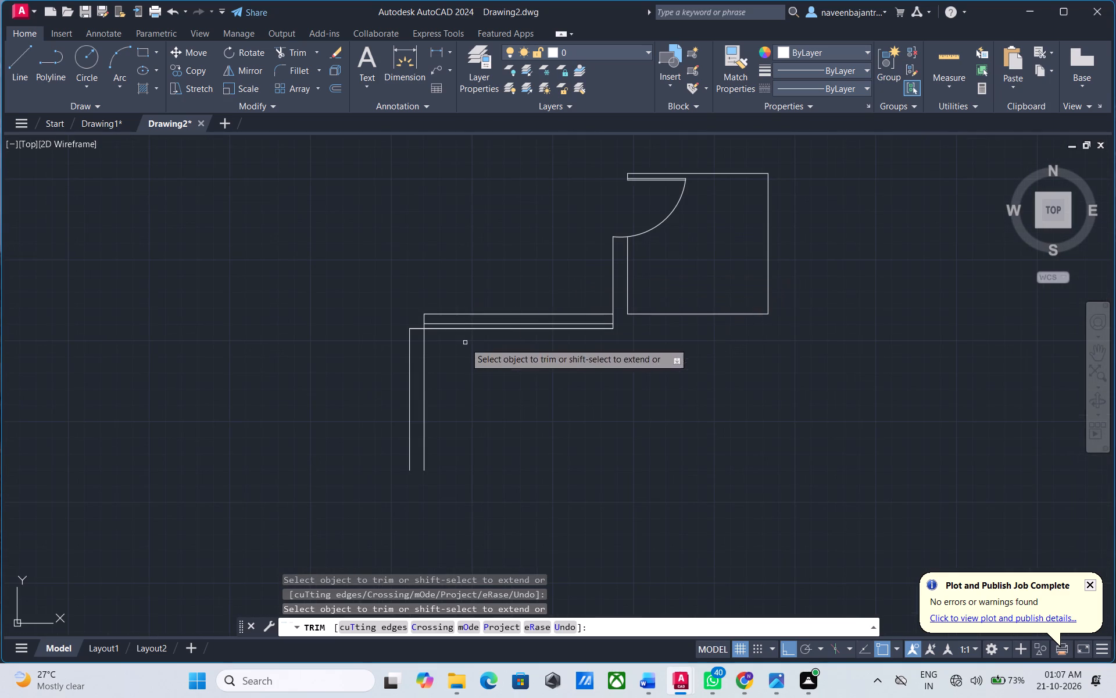
{"action": "left_click", "coordinate": [411, 364]}
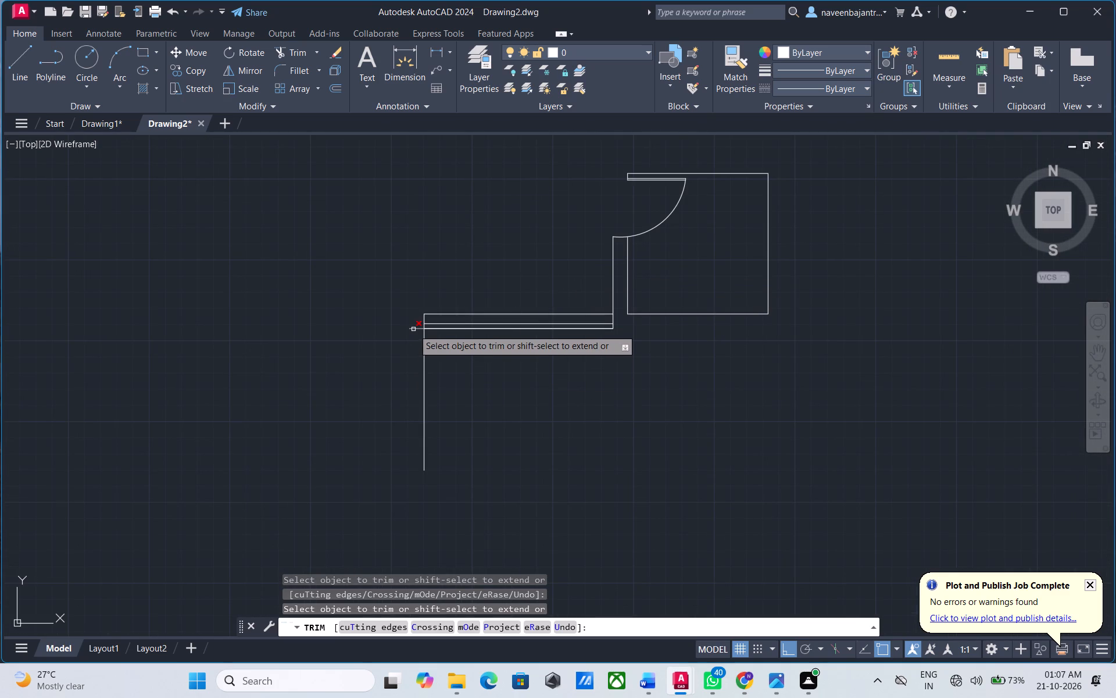
{"action": "left_click", "coordinate": [413, 329]}
{"action": "left_click", "coordinate": [417, 329]}
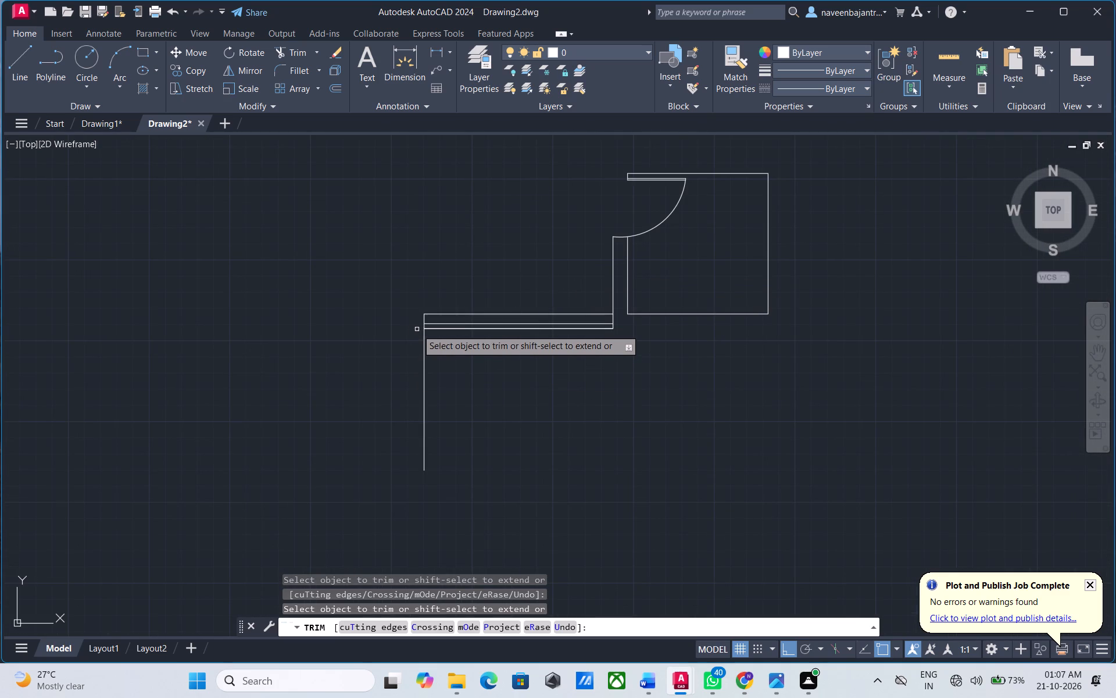
{"action": "left_click", "coordinate": [422, 337]}
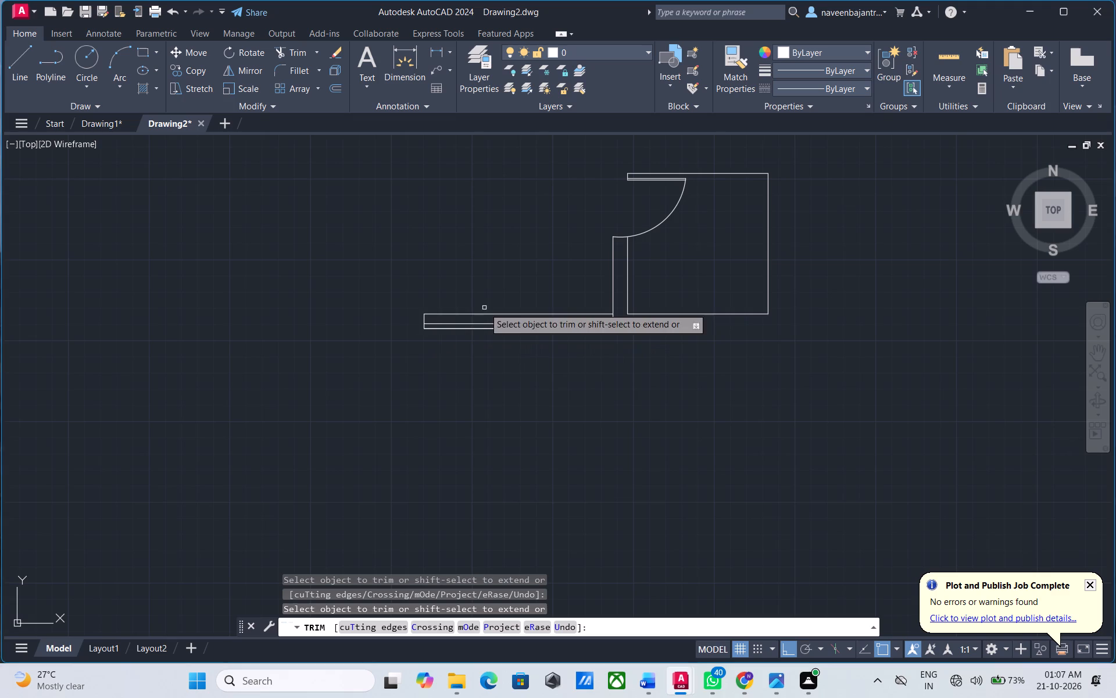
Trim away the short end pieces between the two leaf lines of the upper room's door.
{"action": "scroll", "coordinate": [640, 169], "scroll_direction": "up", "scroll_amount": 4}
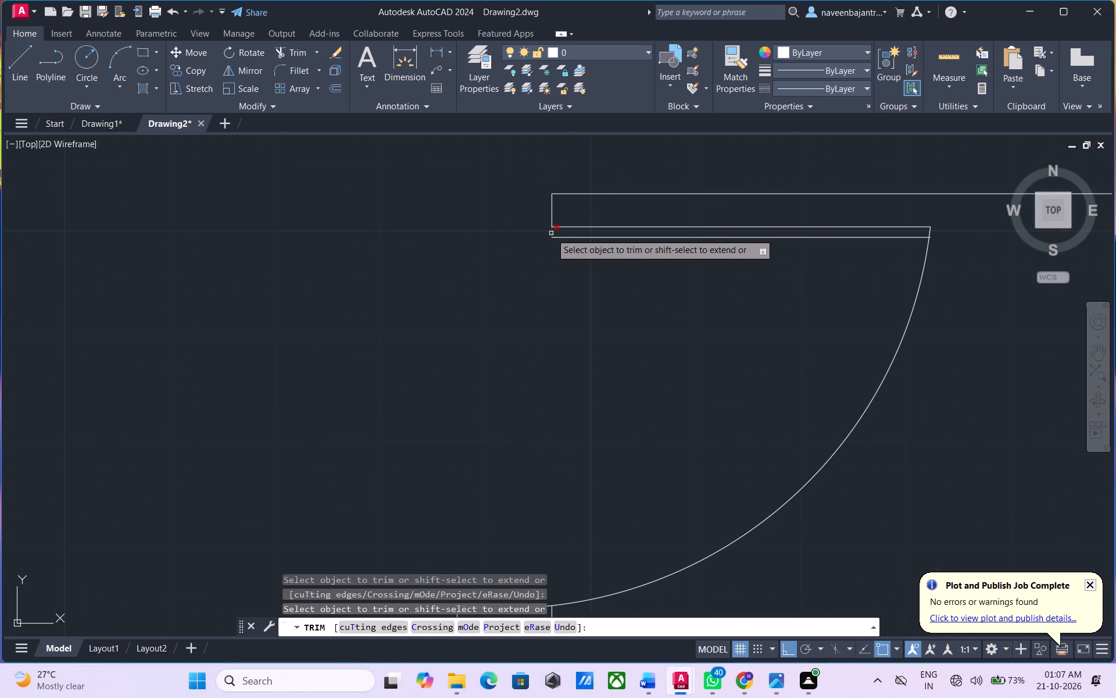
{"action": "left_click", "coordinate": [551, 233]}
{"action": "left_click", "coordinate": [932, 235]}
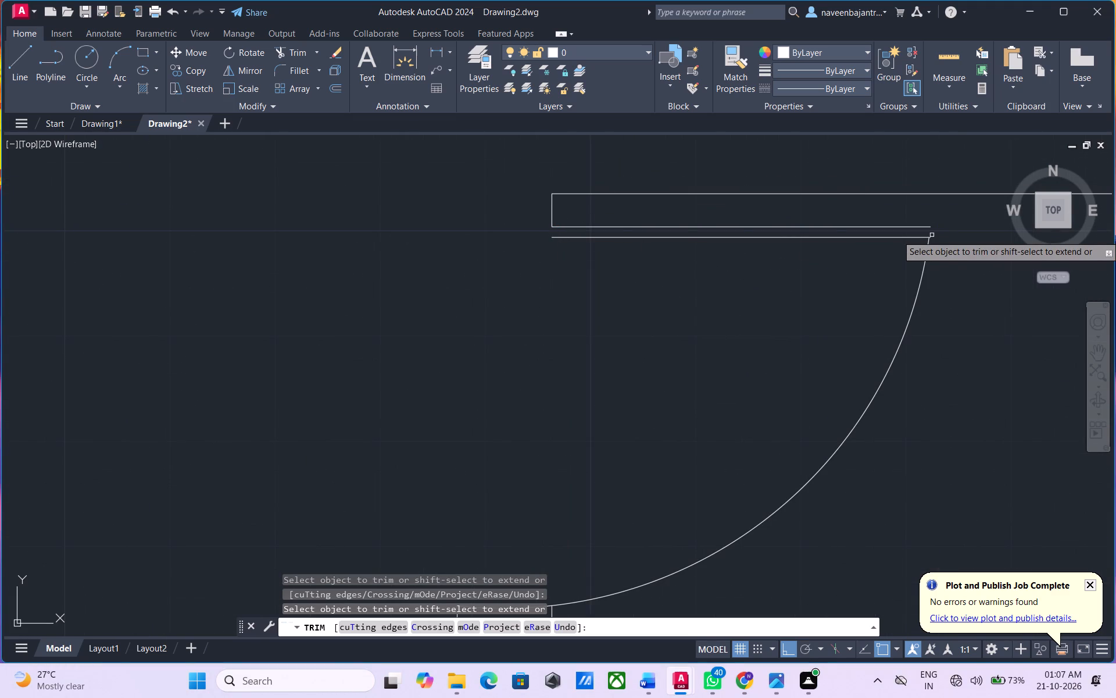
{"action": "left_click", "coordinate": [932, 237]}
Trim away the upper room's top, right, bottom and inner left wall lines, including the short jamb above the door leaf.
{"action": "scroll", "coordinate": [744, 244], "scroll_direction": "down", "scroll_amount": 2}
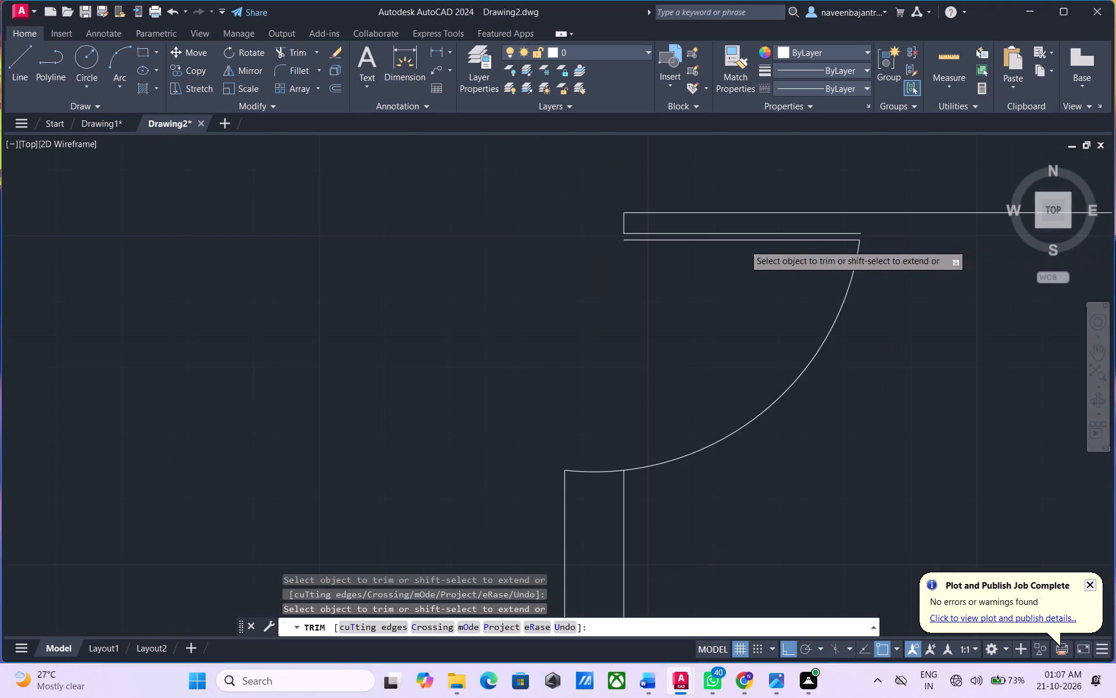
{"action": "scroll", "coordinate": [744, 244], "scroll_direction": "down", "scroll_amount": 1}
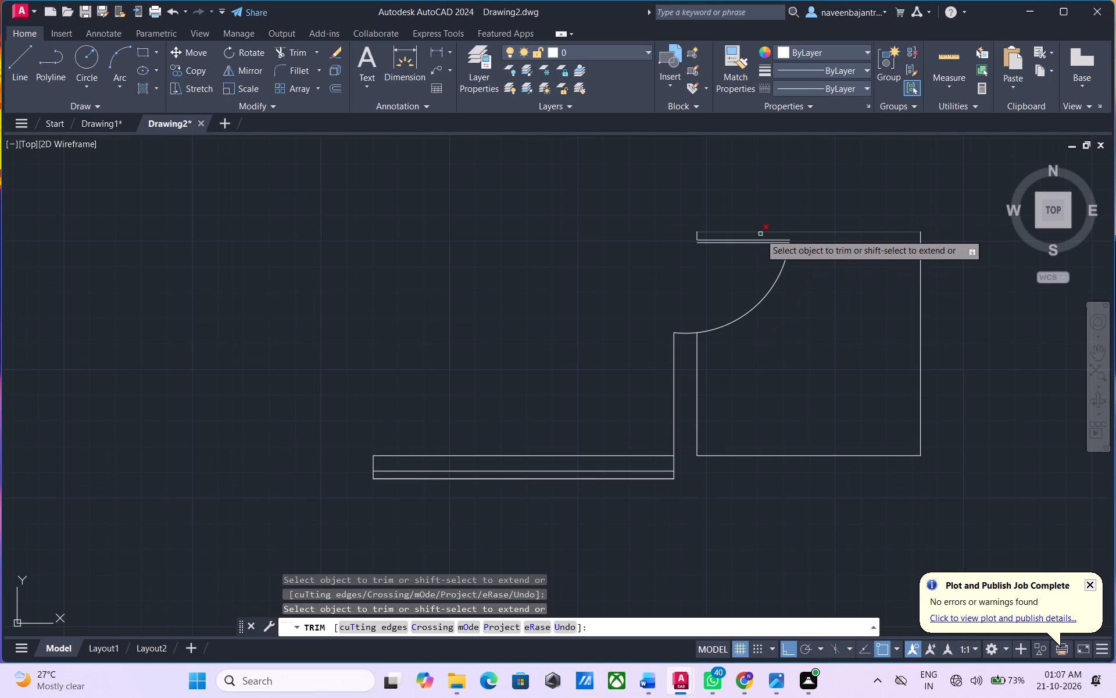
{"action": "left_click", "coordinate": [760, 233]}
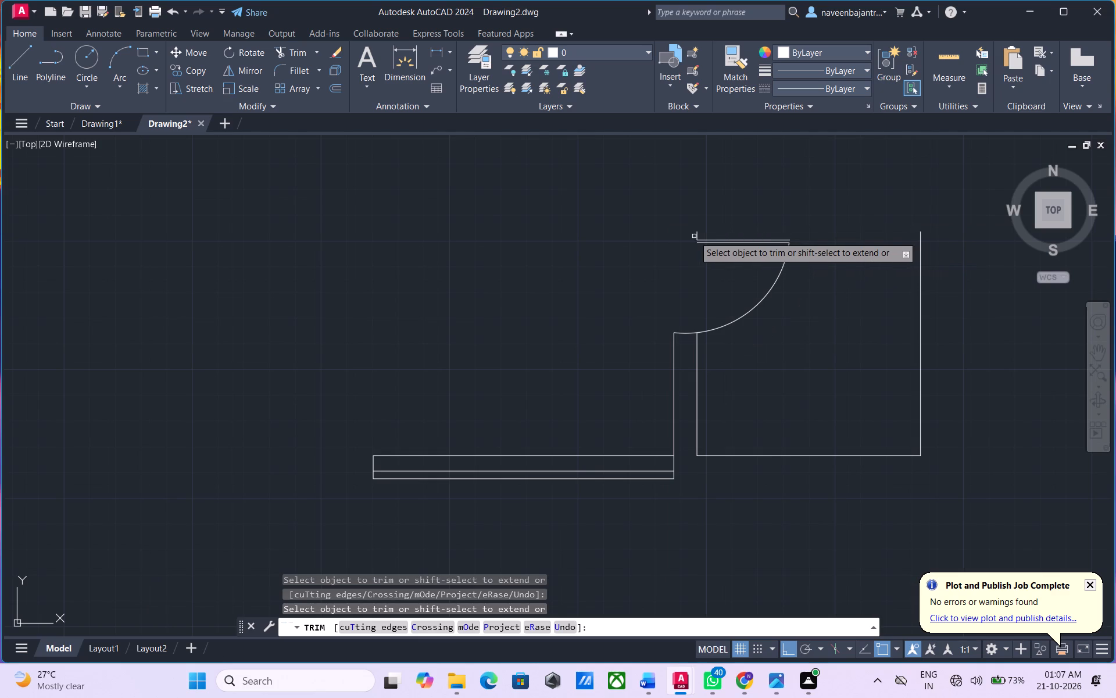
{"action": "left_click", "coordinate": [697, 234]}
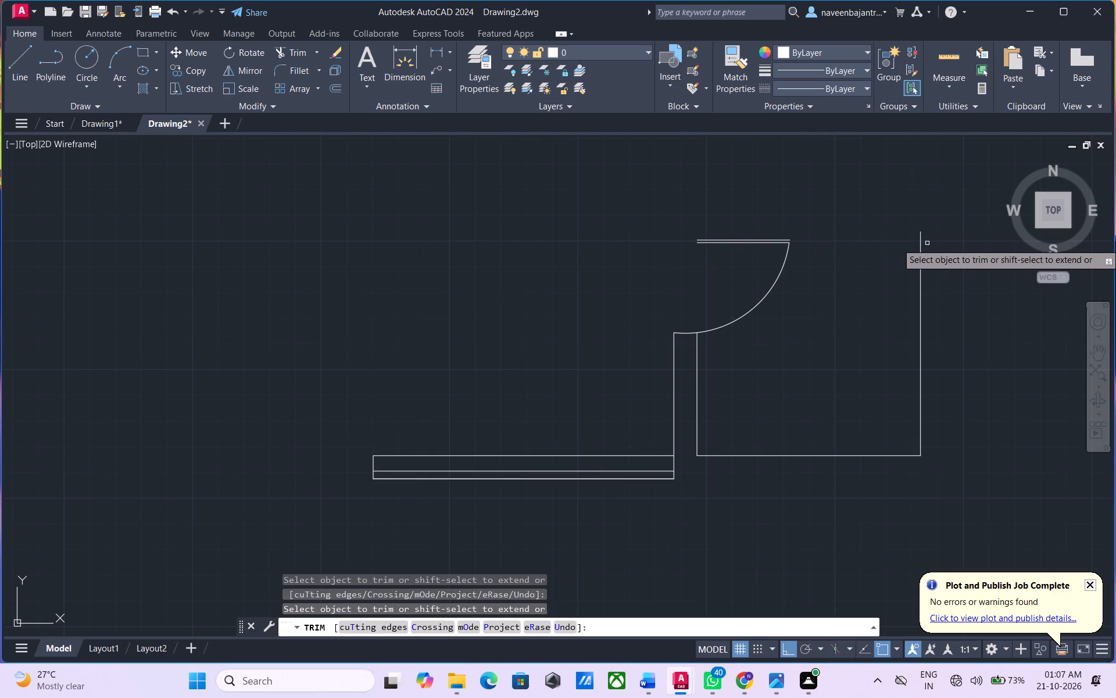
{"action": "left_click", "coordinate": [922, 255]}
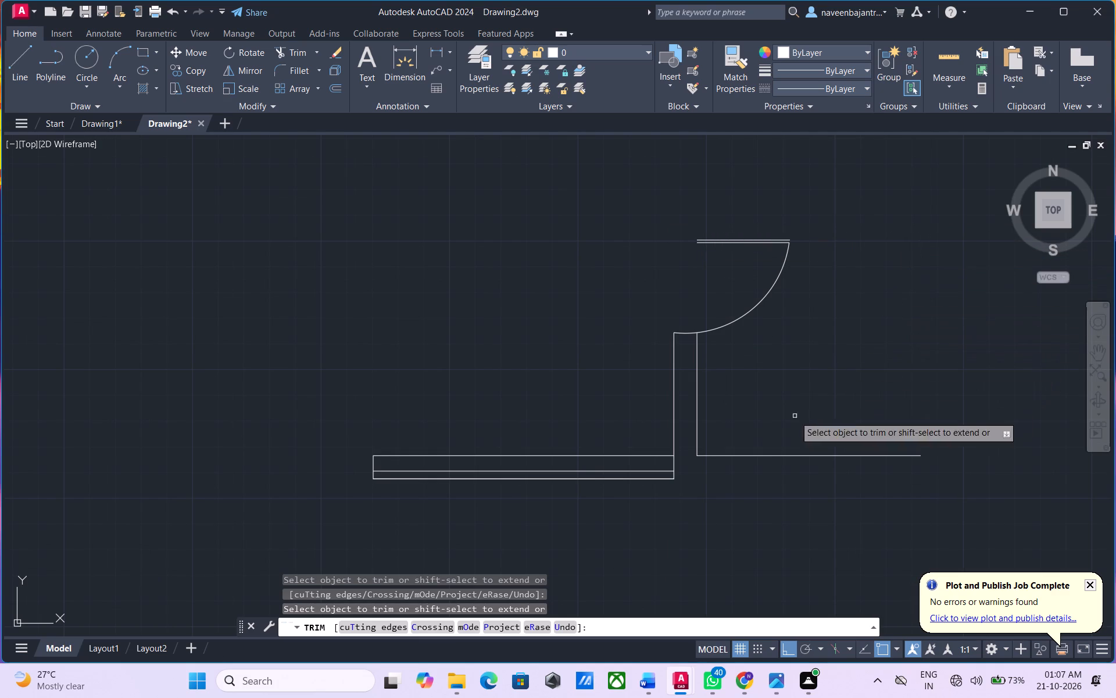
{"action": "left_click", "coordinate": [750, 455]}
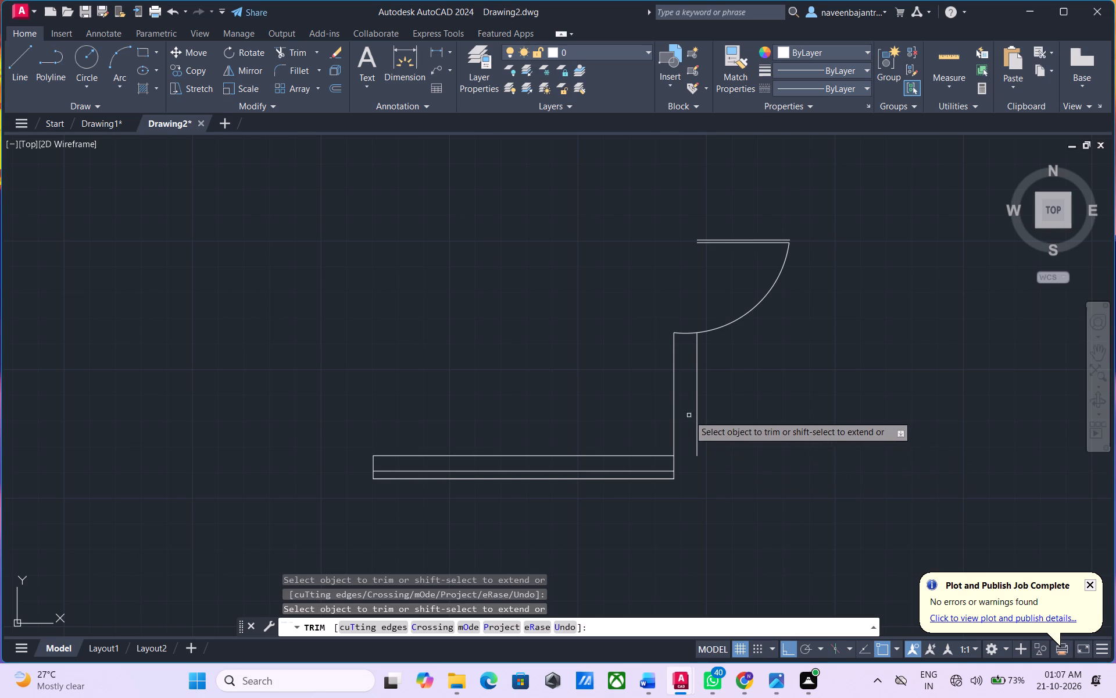
{"action": "left_click", "coordinate": [696, 396]}
Trim away the upper room door's swing arc and both of its leaf lines.
{"action": "left_click", "coordinate": [702, 333]}
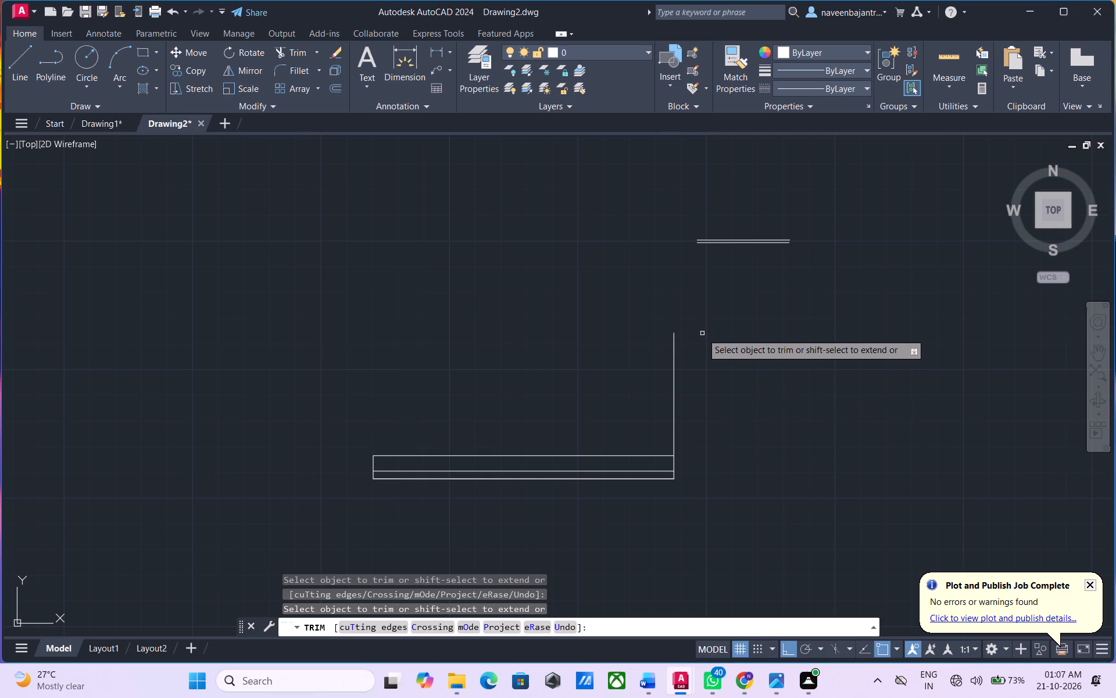
{"action": "left_click", "coordinate": [731, 240]}
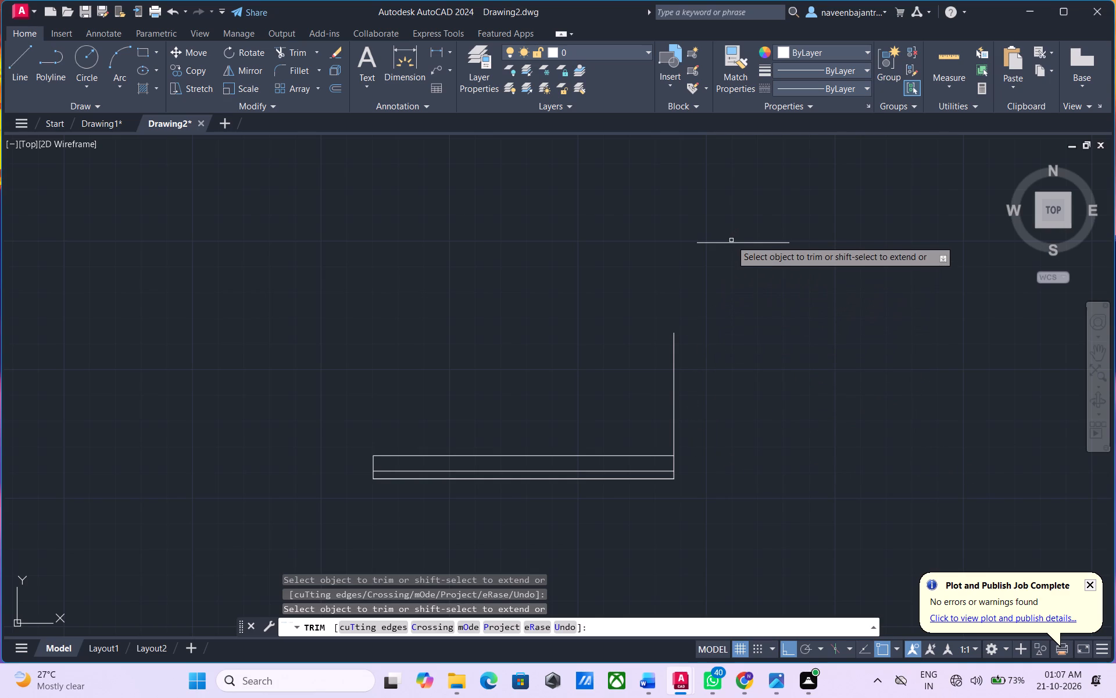
{"action": "left_click", "coordinate": [731, 241]}
Trim away the last vertical wall line and all horizontal and end lines of the long horizontal wall.
{"action": "left_click", "coordinate": [676, 376]}
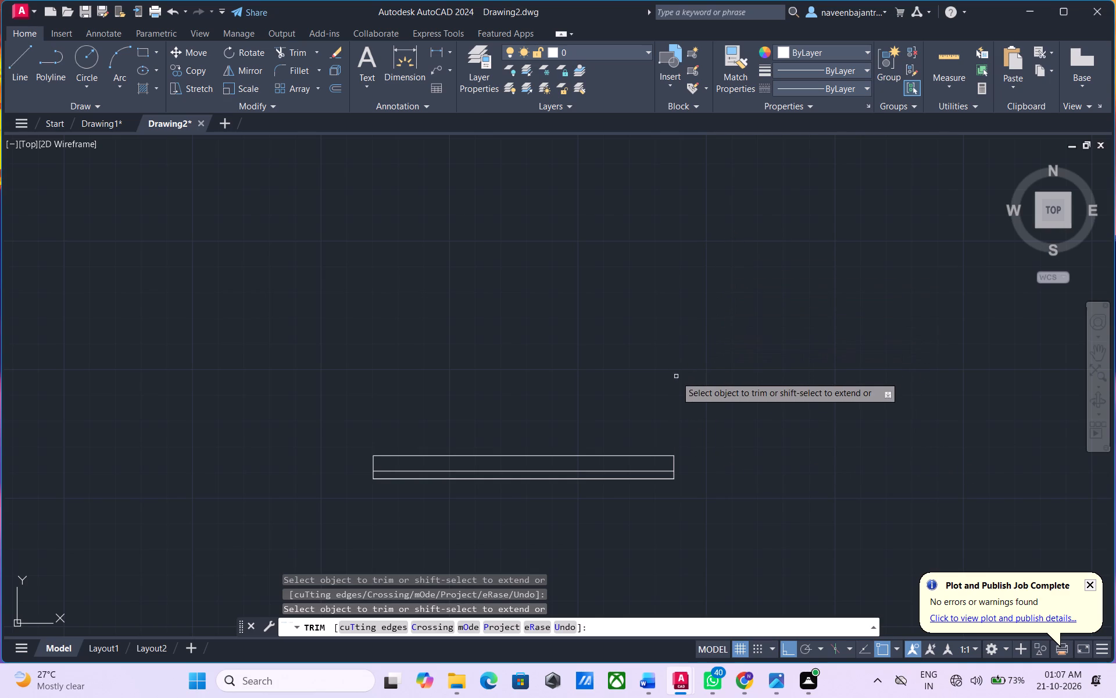
{"action": "left_click", "coordinate": [614, 480]}
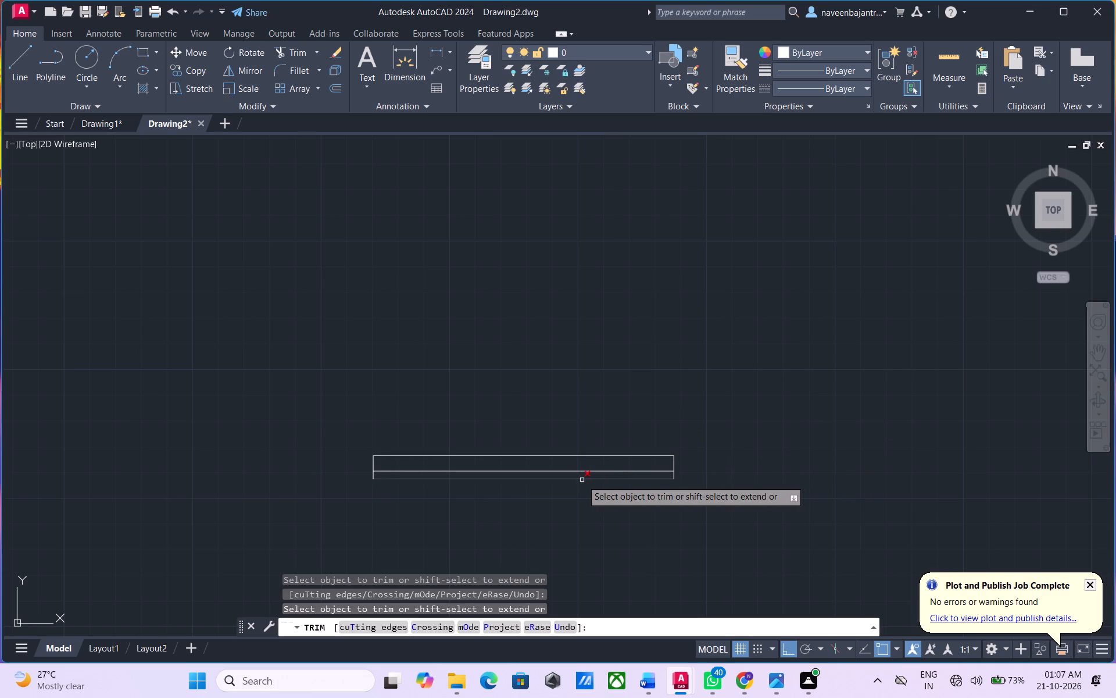
{"action": "left_click_drag", "start_coordinate": [582, 480], "coordinate": [570, 480]}
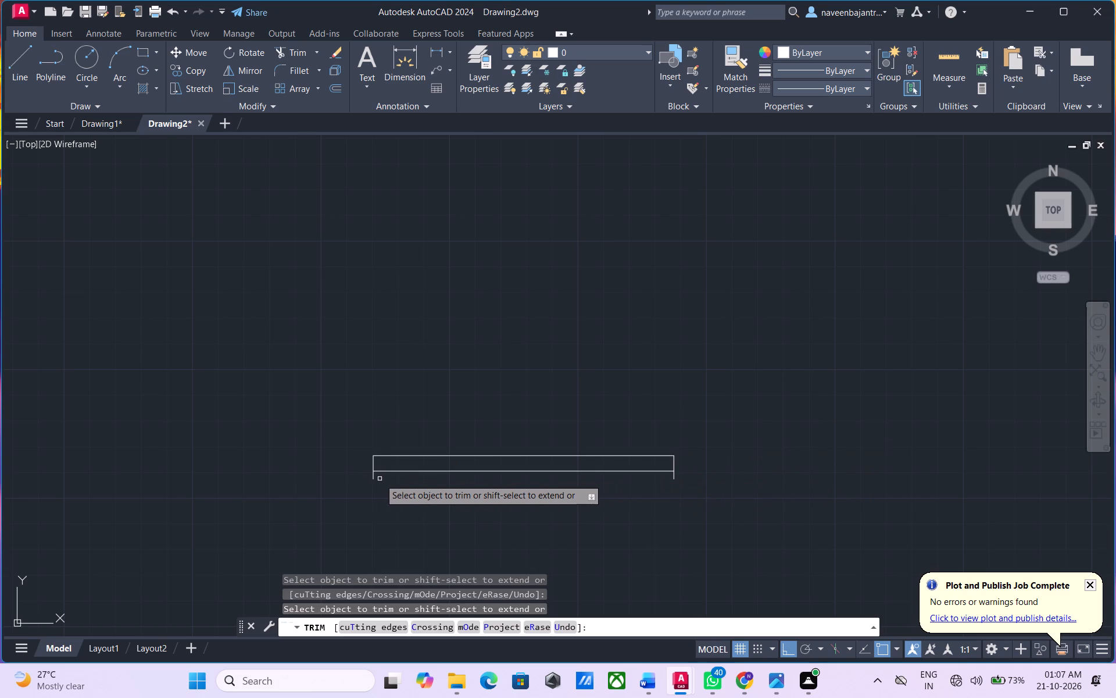
{"action": "left_click", "coordinate": [373, 479]}
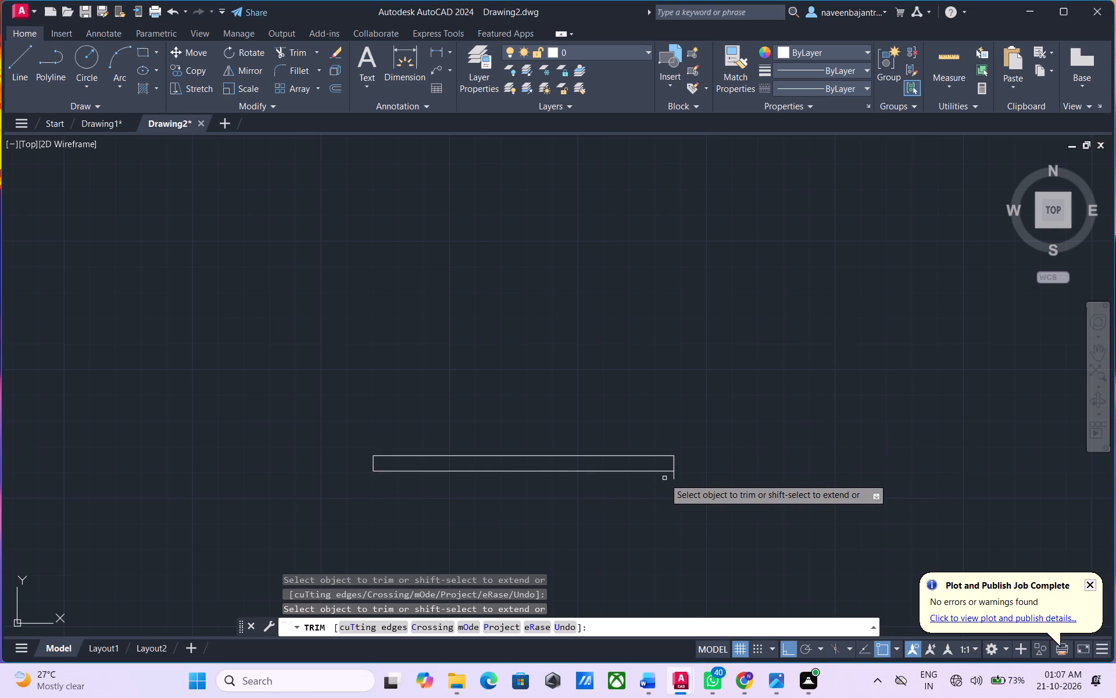
{"action": "left_click", "coordinate": [672, 478]}
{"action": "left_click_drag", "start_coordinate": [614, 472], "coordinate": [606, 472]}
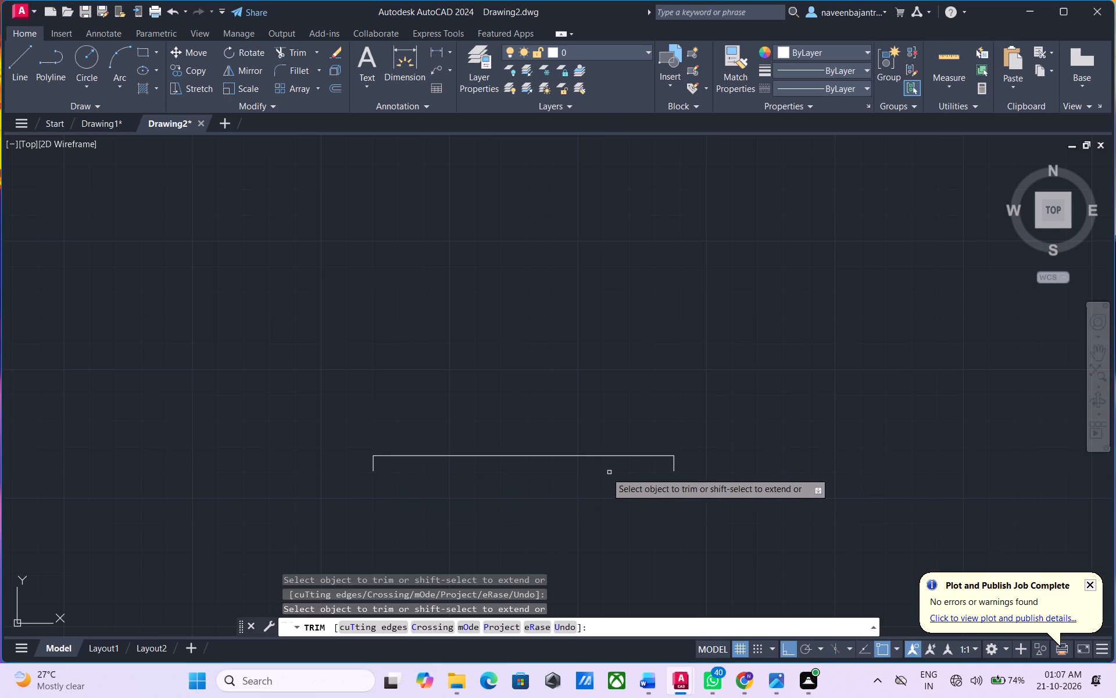
{"action": "left_click_drag", "start_coordinate": [606, 472], "coordinate": [584, 472]}
{"action": "left_click", "coordinate": [374, 468]}
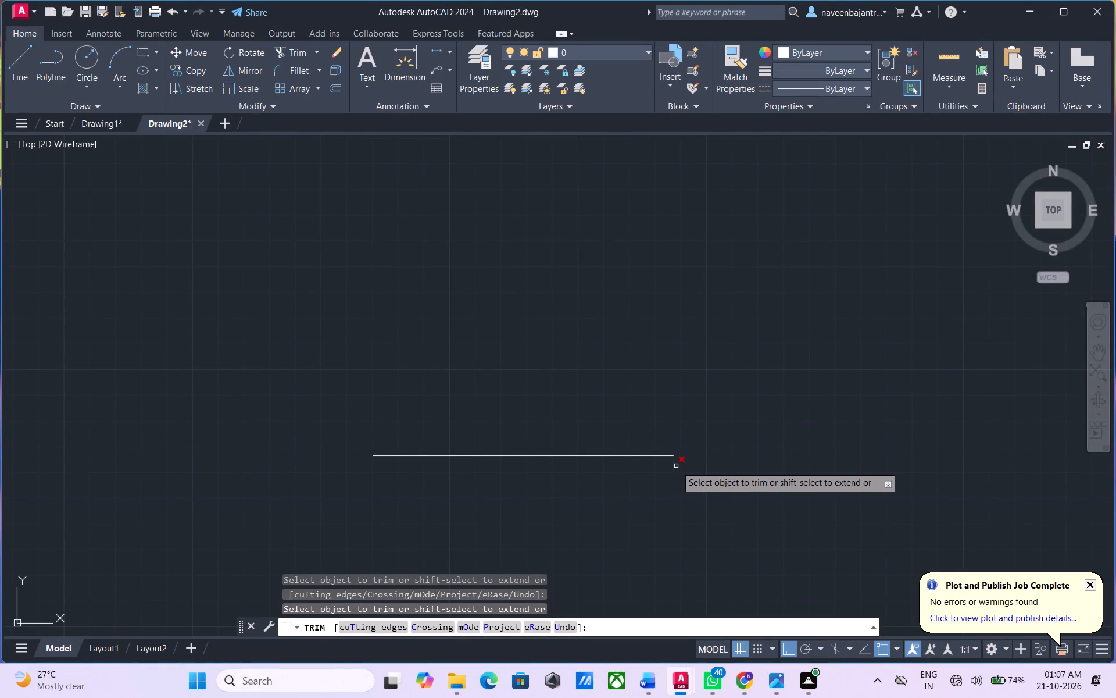
{"action": "left_click", "coordinate": [674, 466]}
{"action": "left_click", "coordinate": [621, 457]}
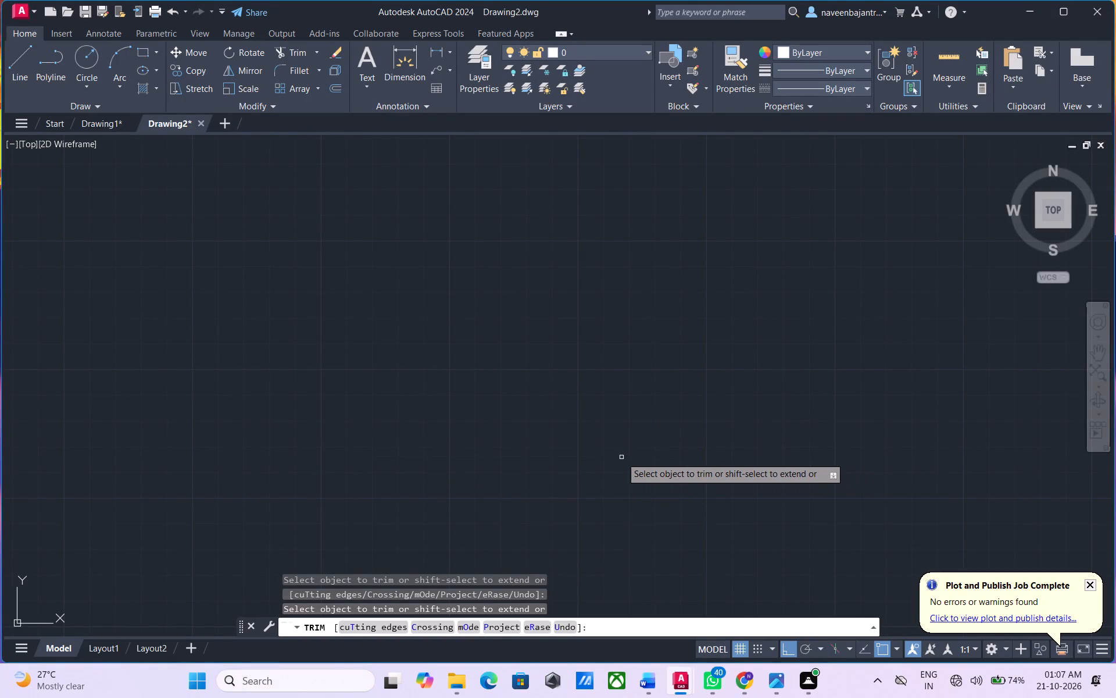
Browse the DIC COLOR GUIDE(R) color book from DIC 1 to DIC 34 for a current object colour.
{"action": "scroll", "coordinate": [636, 441], "scroll_direction": "down", "scroll_amount": 7}
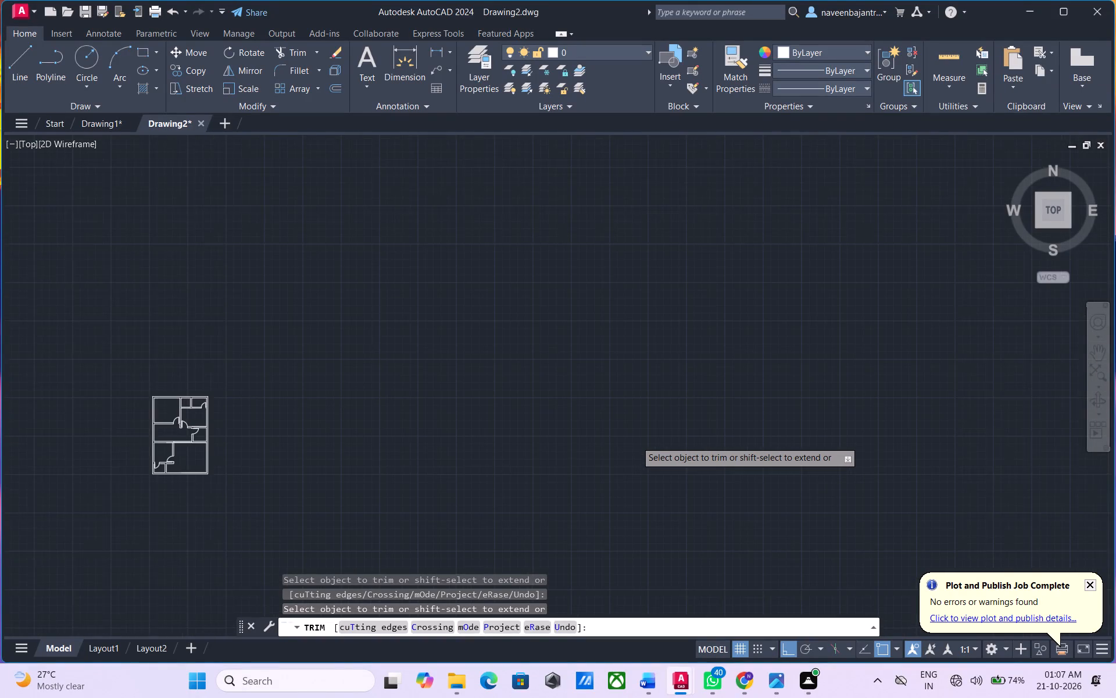
{"action": "scroll", "coordinate": [317, 460], "scroll_direction": "up", "scroll_amount": 4}
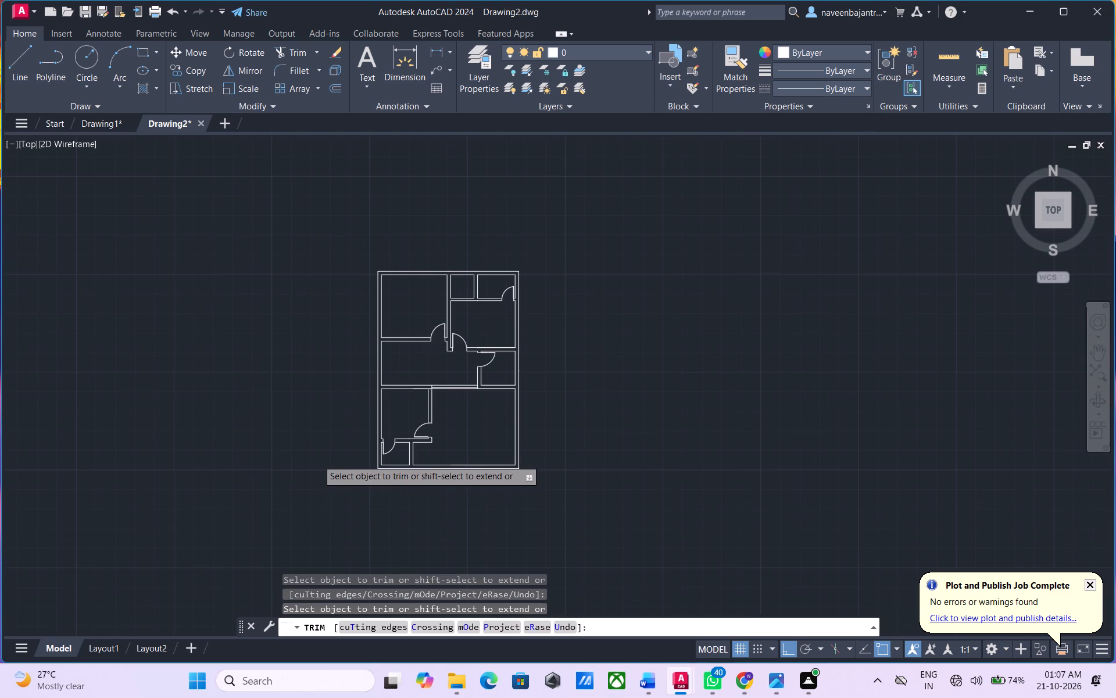
{"action": "middle_click_drag", "start_coordinate": [796, 328], "coordinate": [793, 336]}
{"action": "middle_click_drag", "start_coordinate": [793, 336], "coordinate": [792, 342]}
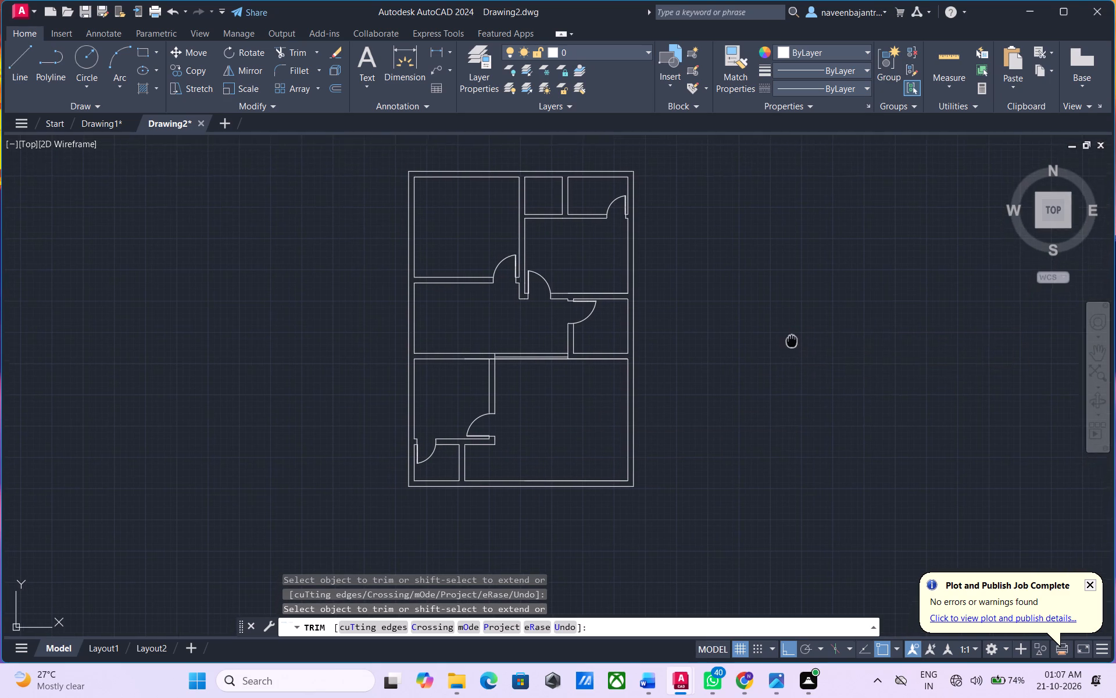
{"action": "middle_click_drag", "start_coordinate": [792, 342], "coordinate": [788, 366]}
{"action": "left_click", "coordinate": [786, 56]}
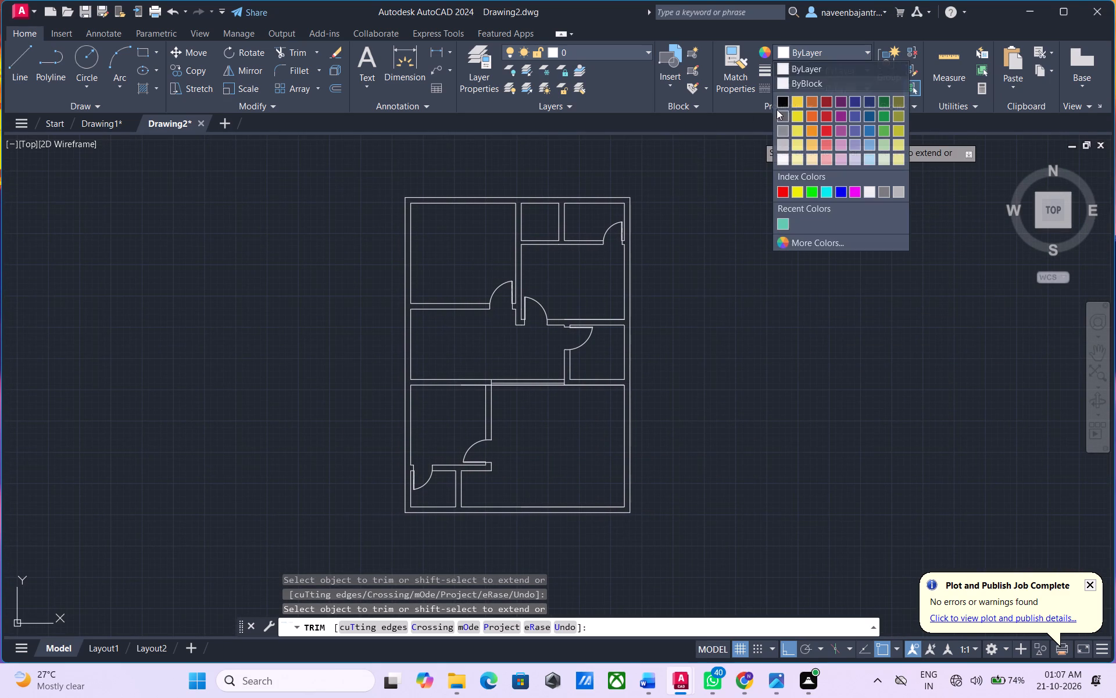
{"action": "left_click", "coordinate": [791, 243]}
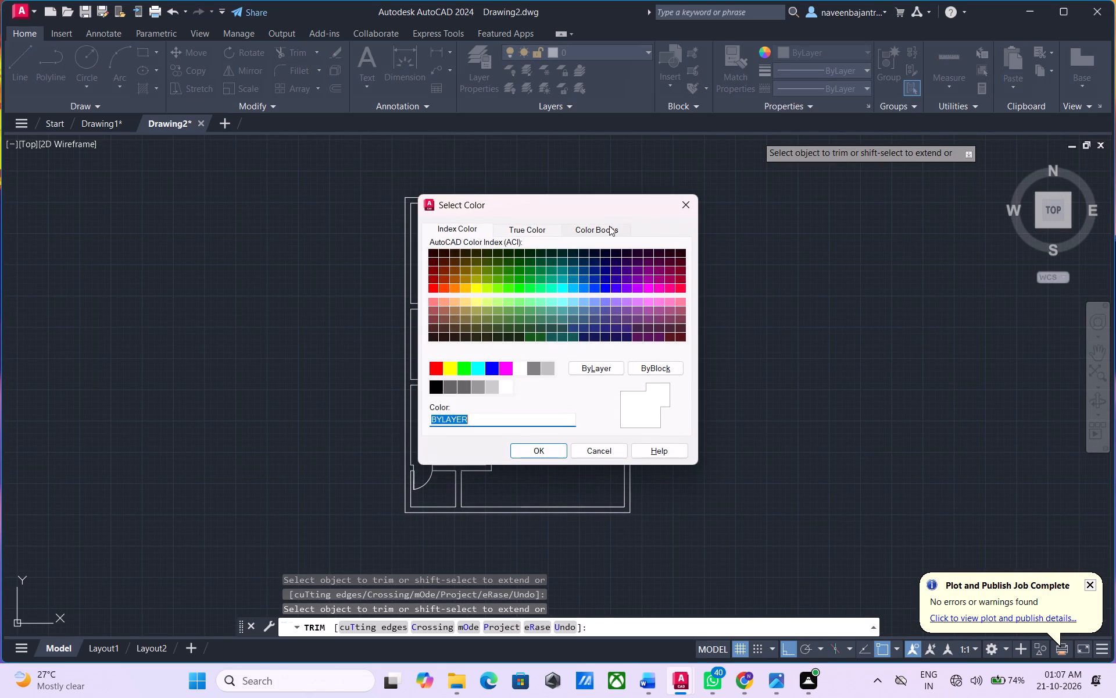
{"action": "left_click", "coordinate": [608, 226]}
{"action": "left_click", "coordinate": [512, 272]}
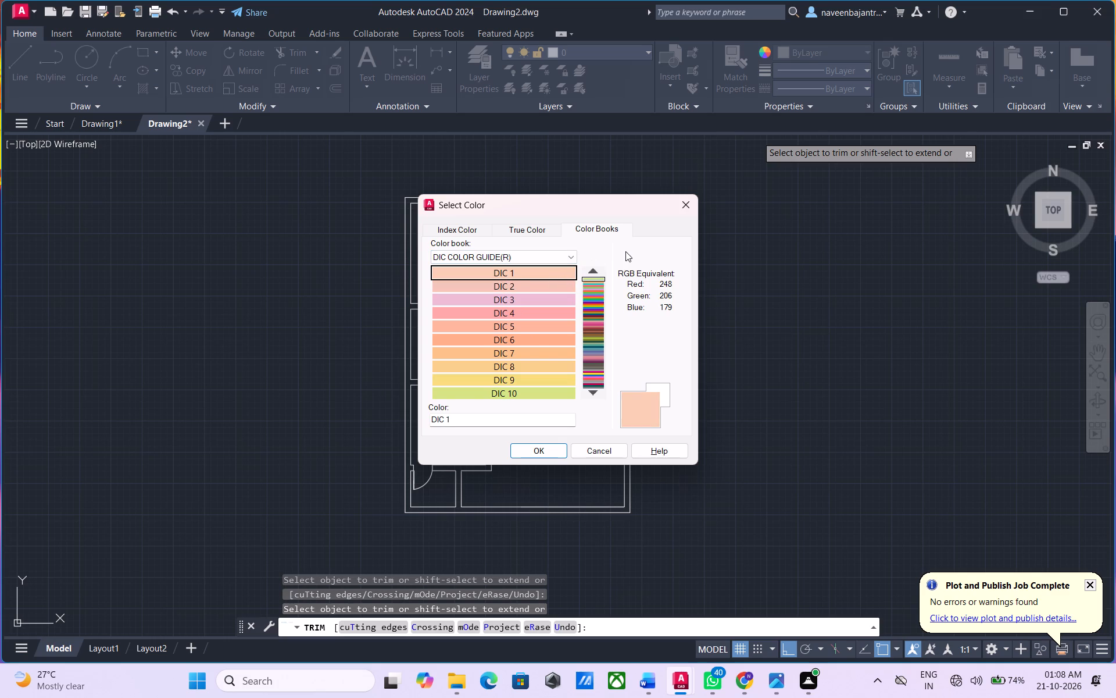
{"action": "key", "text": "Down"}
{"action": "key", "text": "Down"}
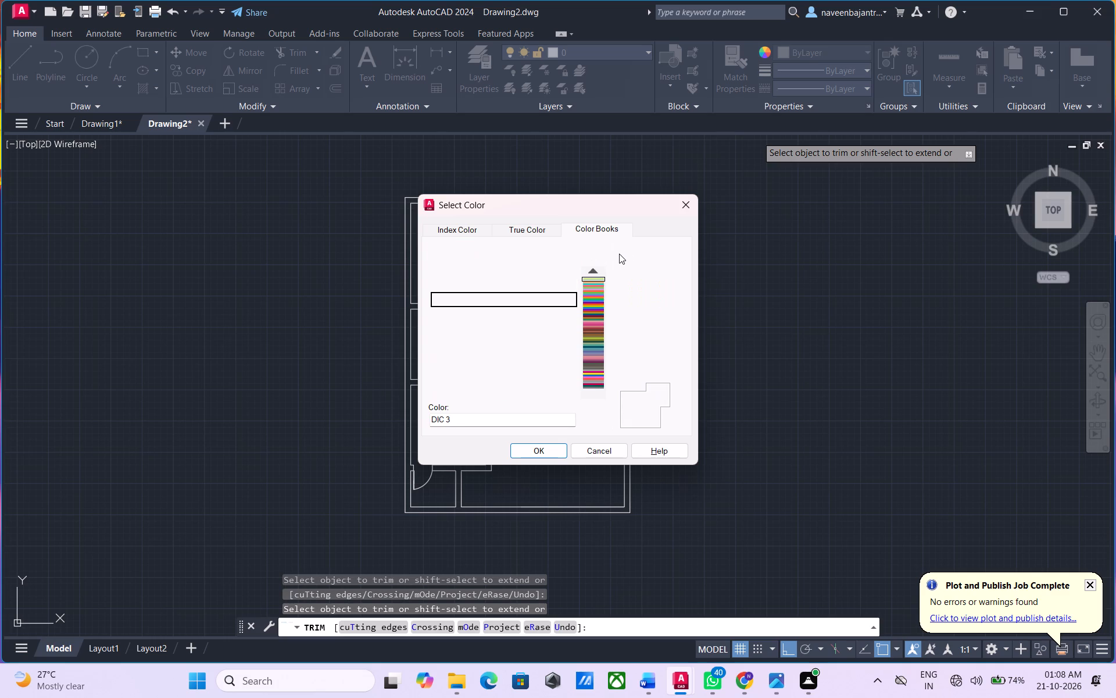
{"action": "key", "text": "Down"}
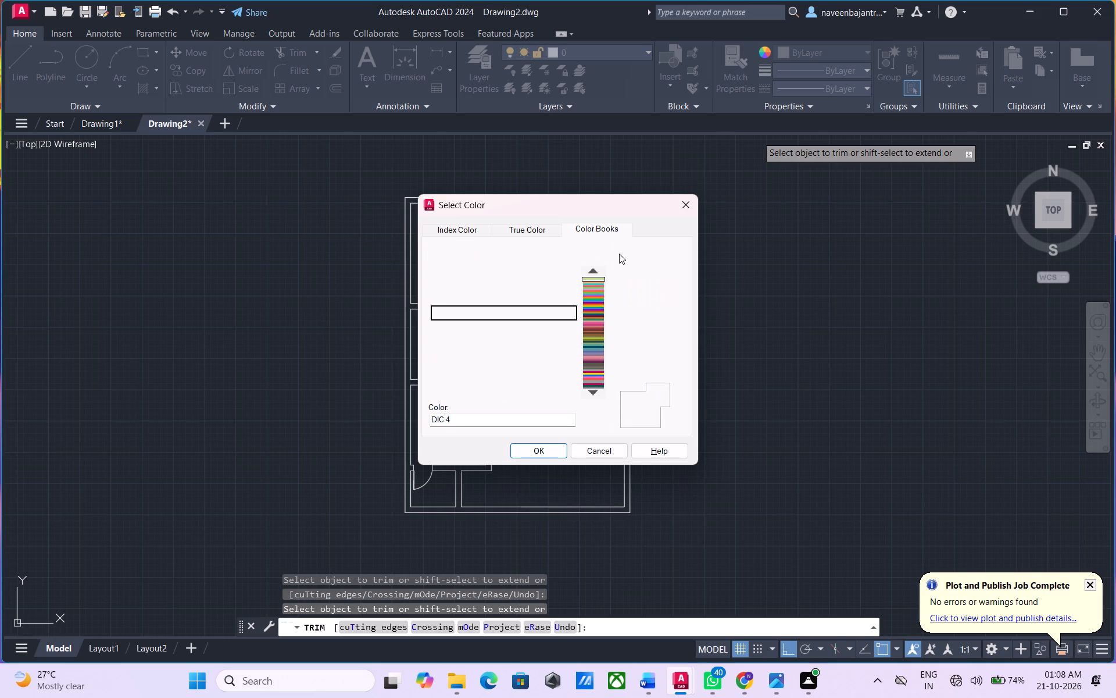
{"action": "key", "text": "Down"}
{"action": "key", "text": "Down"}
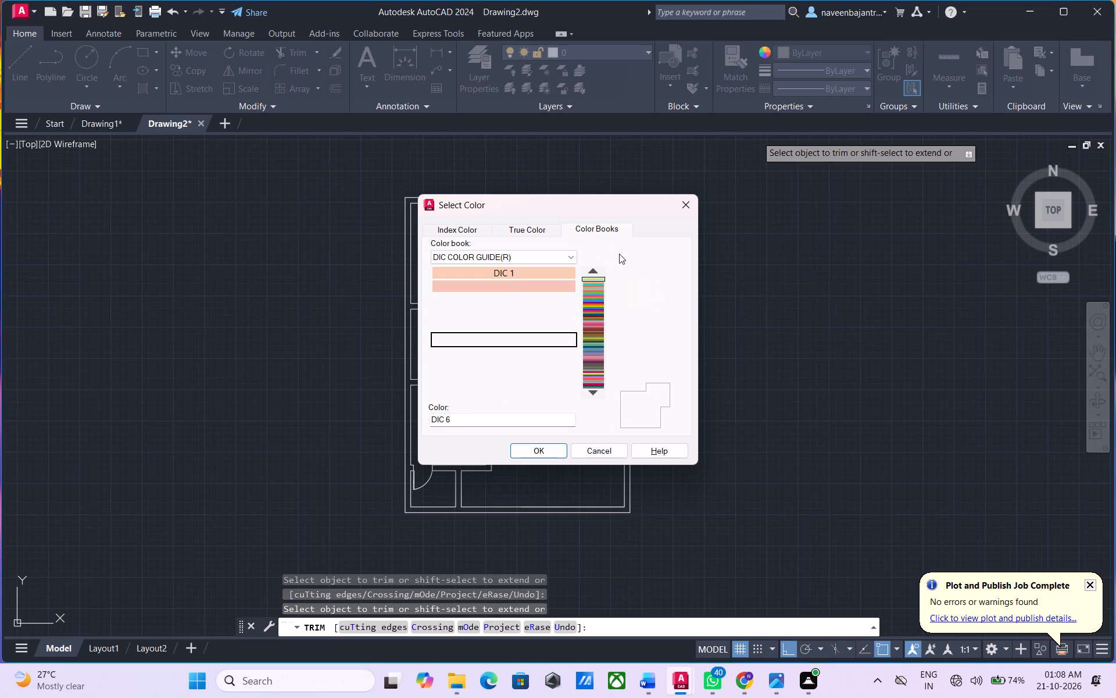
{"action": "key", "text": "Down"}
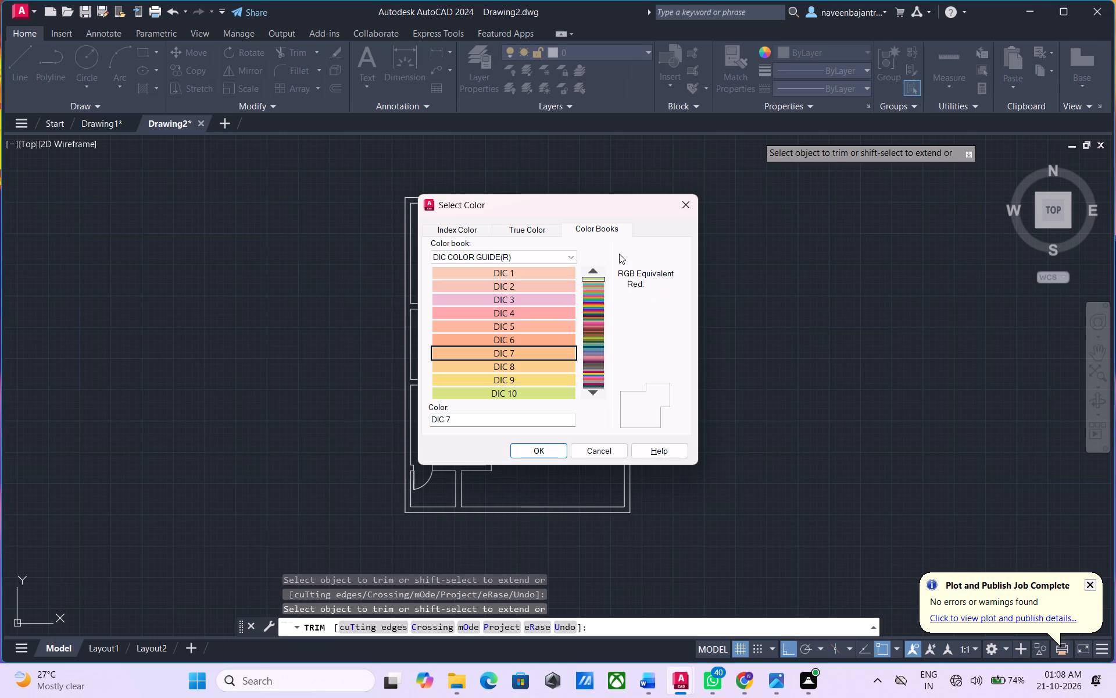
{"action": "key", "text": "Down"}
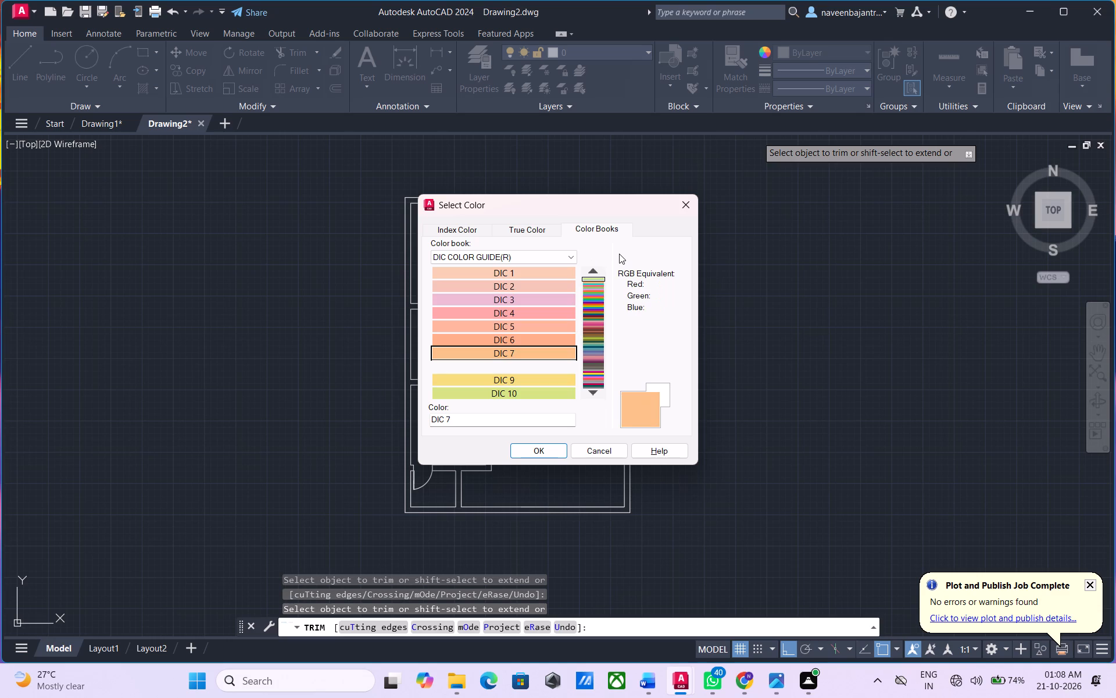
{"action": "key", "text": "Down"}
{"action": "key", "text": "Down"}
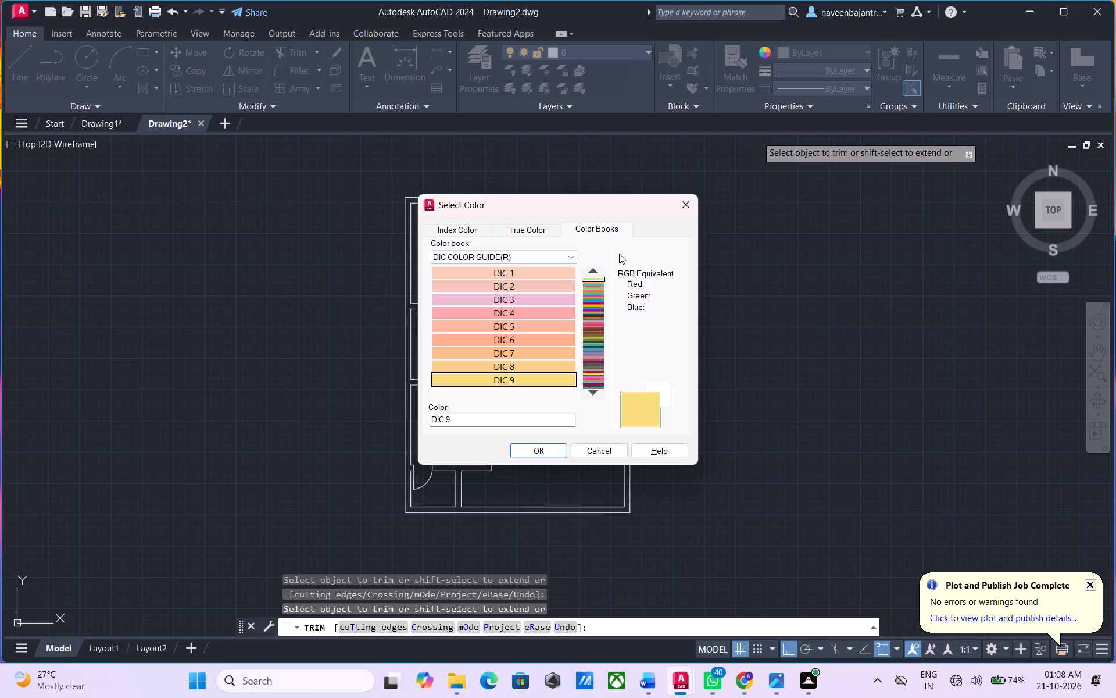
{"action": "key", "text": "Down"}
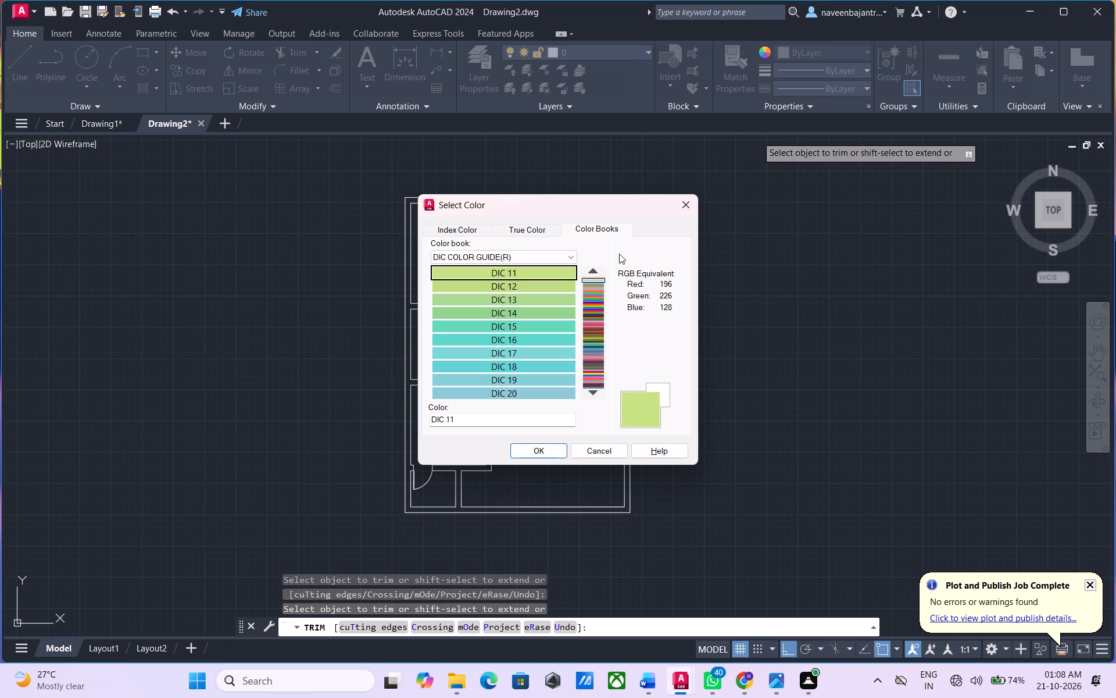
{"action": "key", "text": "Down"}
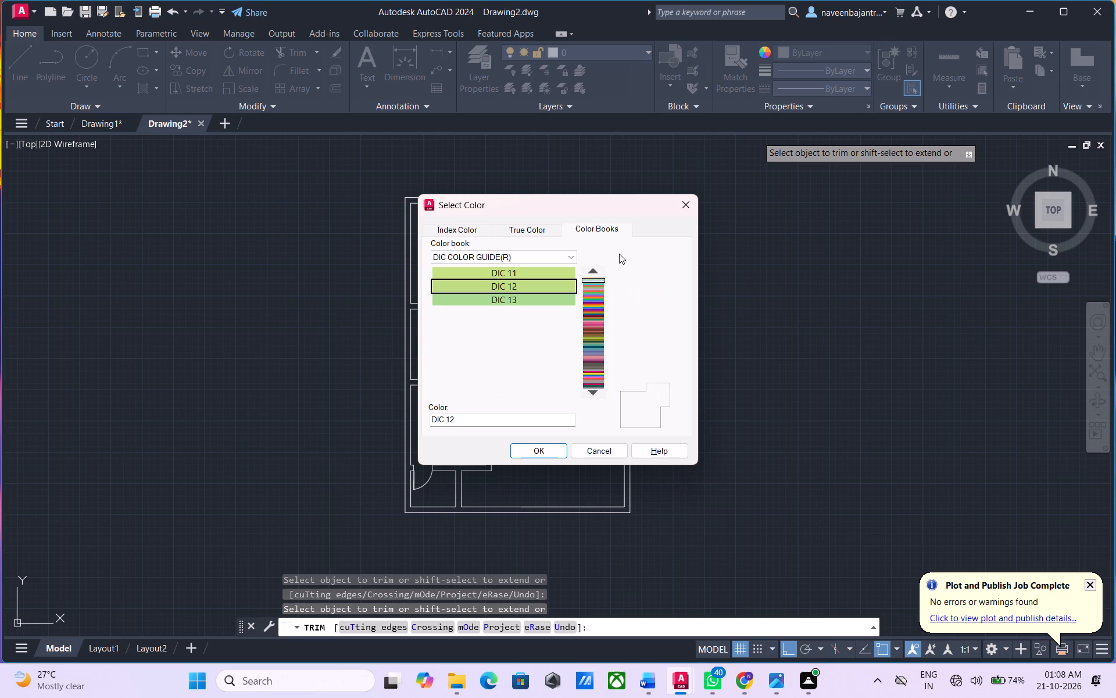
{"action": "key", "text": "Down"}
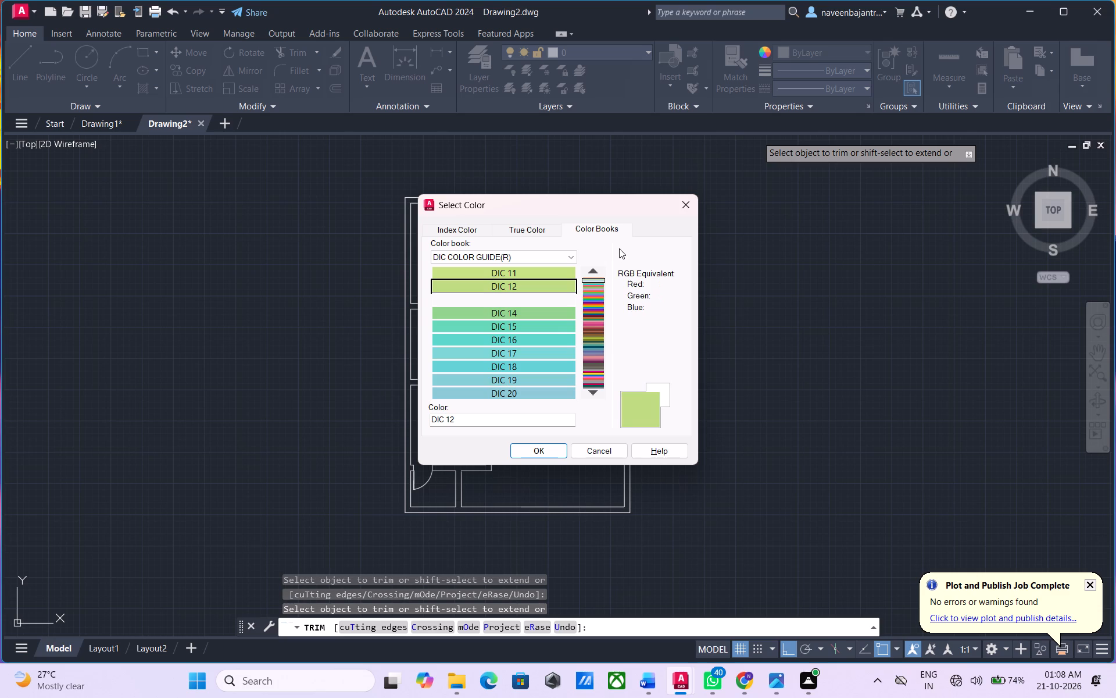
{"action": "key", "text": "Down"}
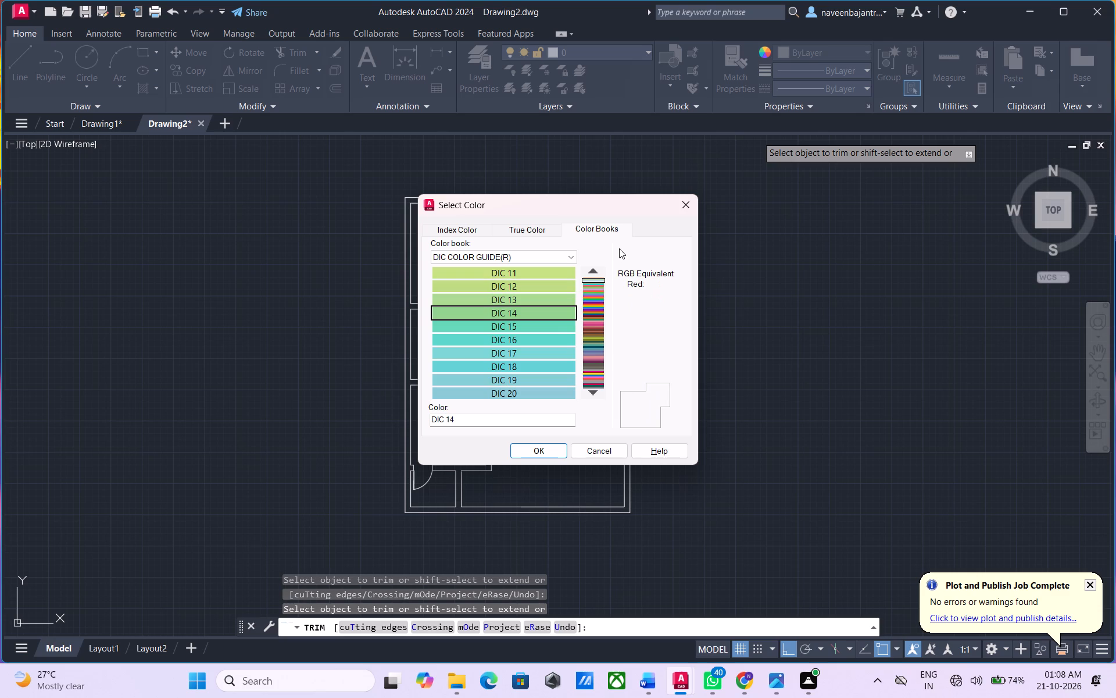
{"action": "key", "text": "Down"}
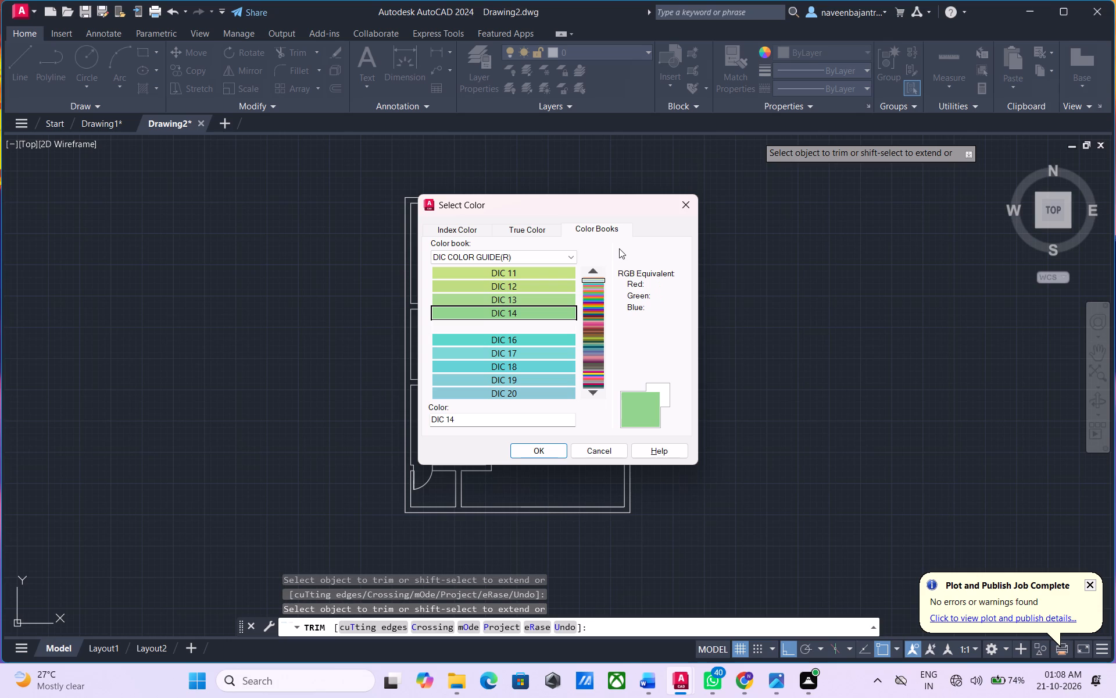
{"action": "key", "text": "Down"}
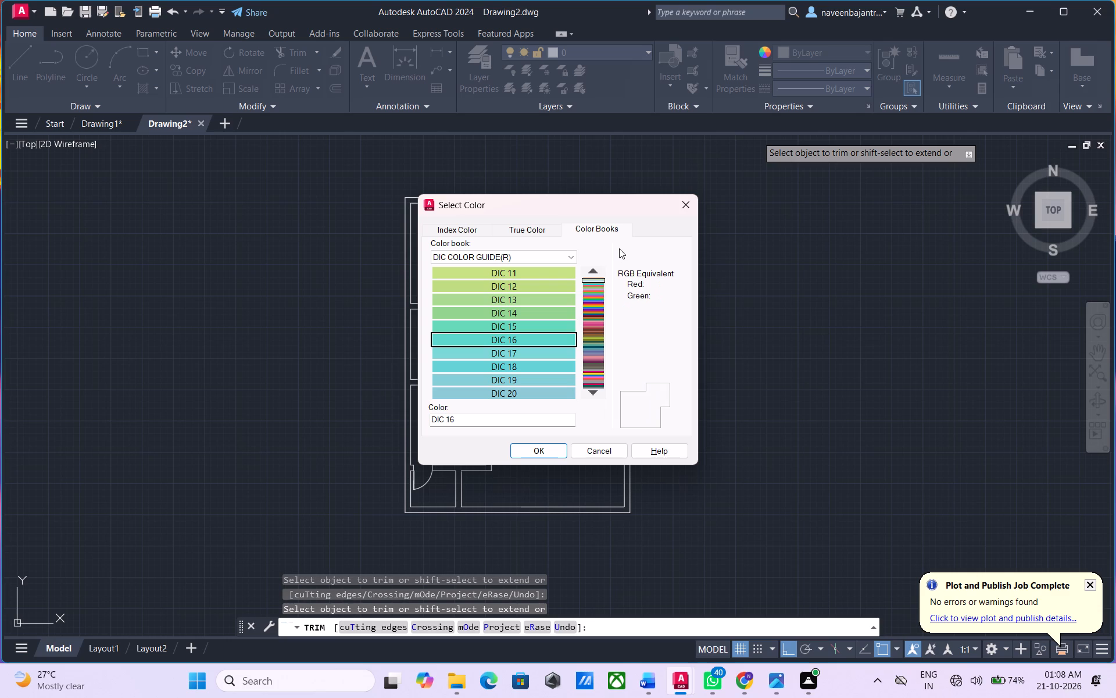
{"action": "key", "text": "Down"}
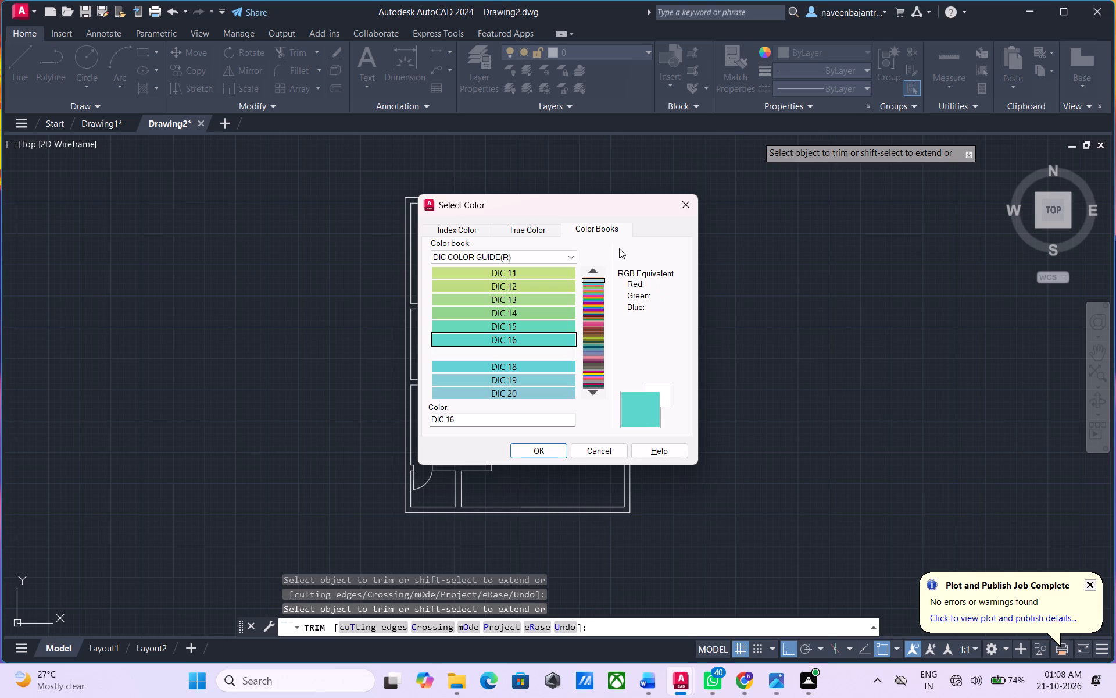
{"action": "key", "text": "Down"}
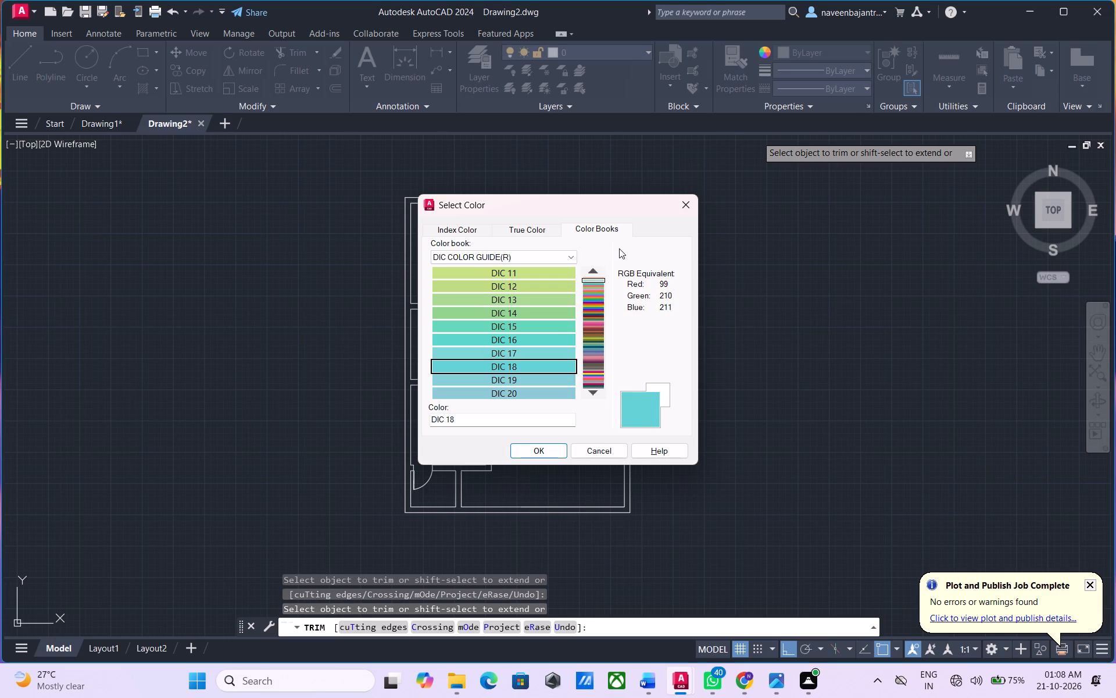
{"action": "key", "text": "Down"}
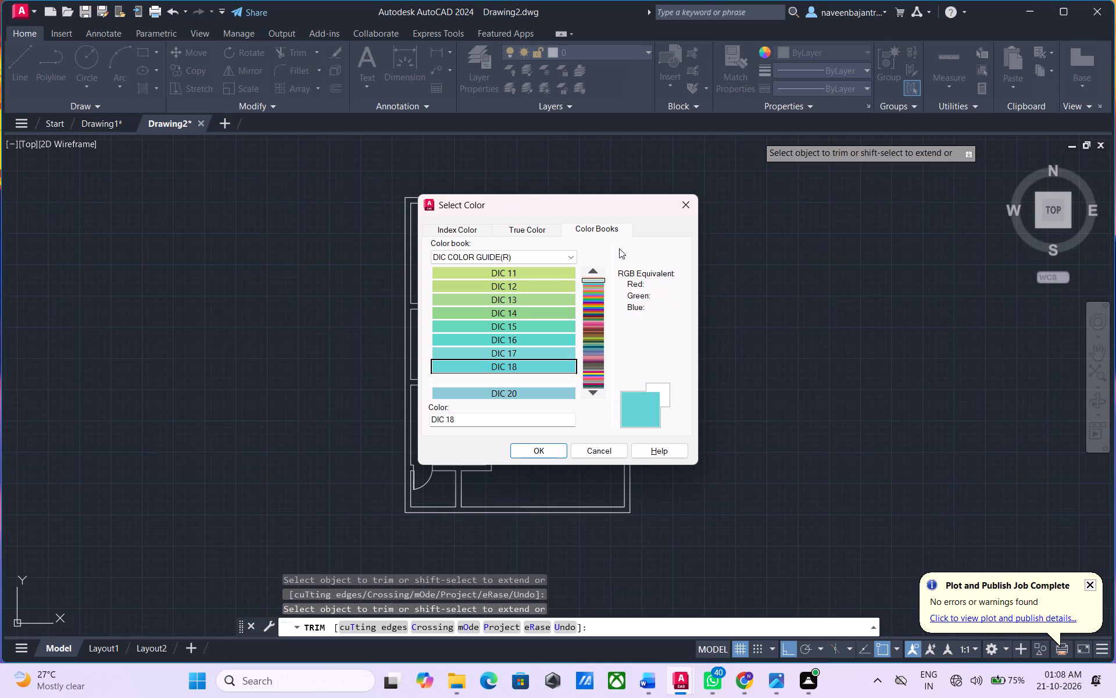
{"action": "key", "text": "Down"}
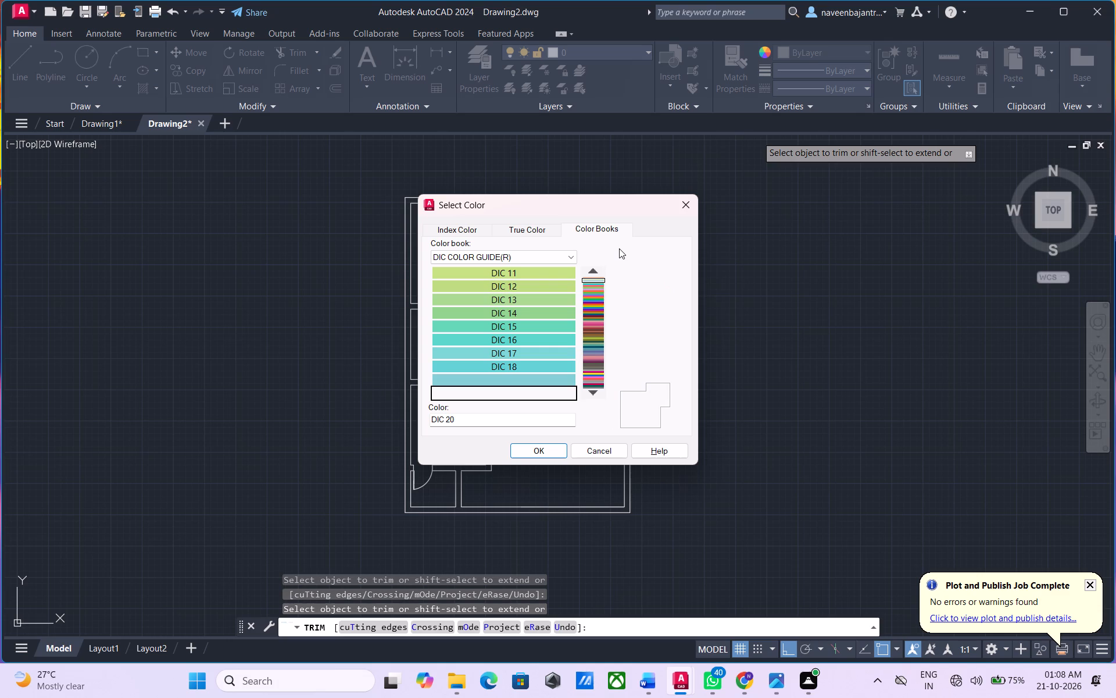
{"action": "key", "text": "Down"}
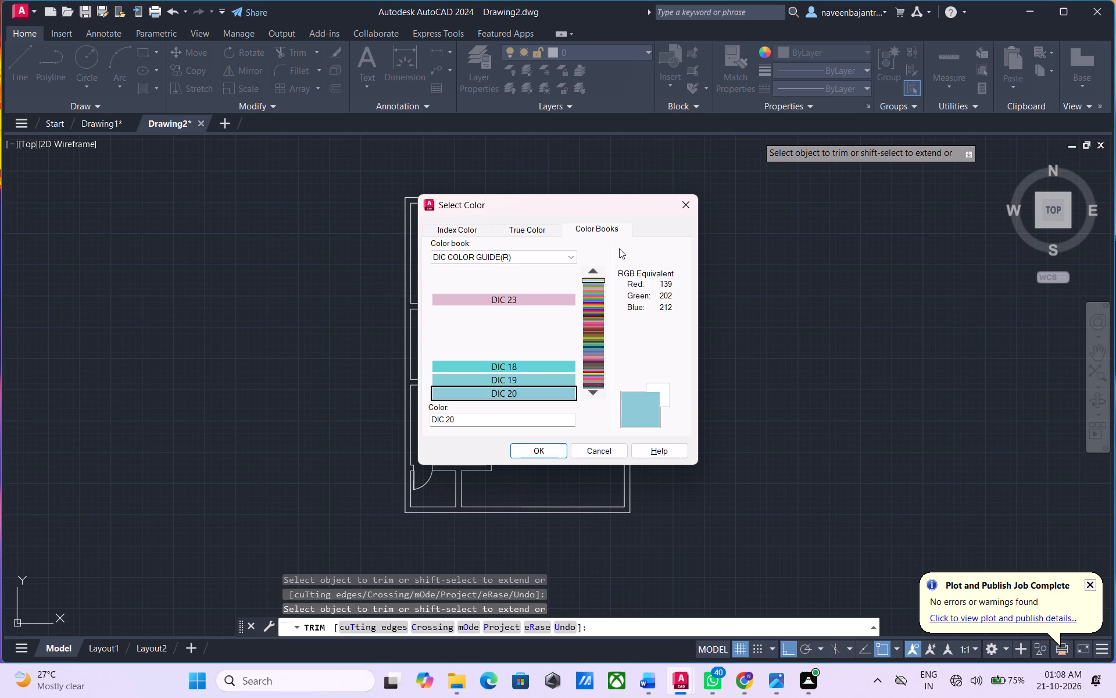
{"action": "key", "text": "Down"}
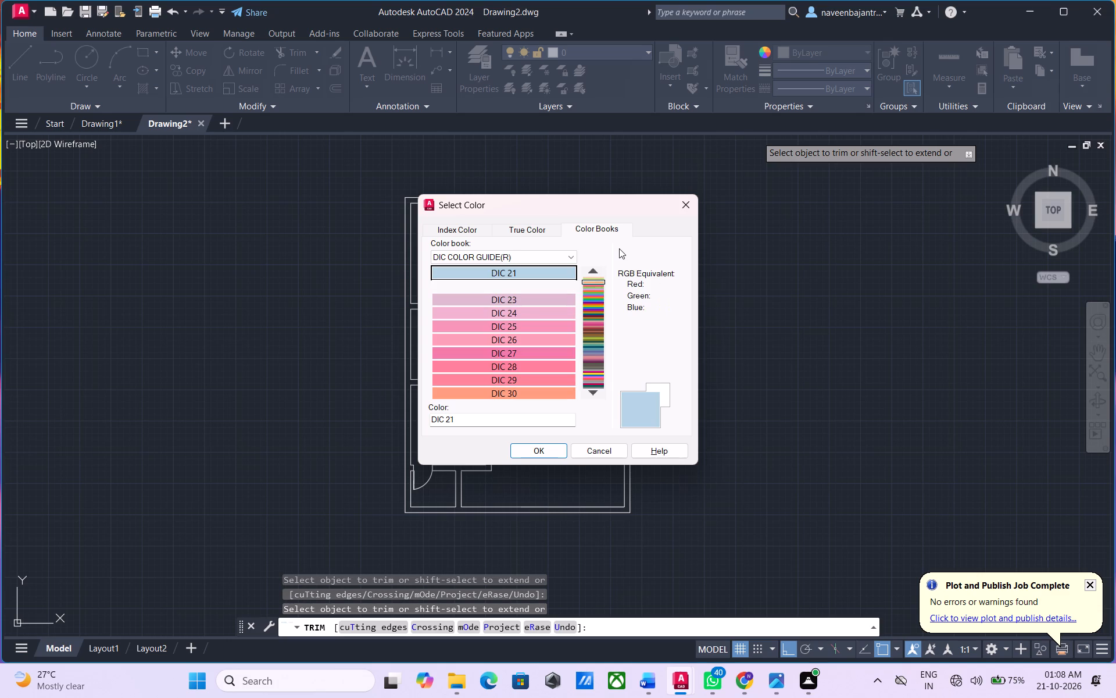
{"action": "key", "text": "Down"}
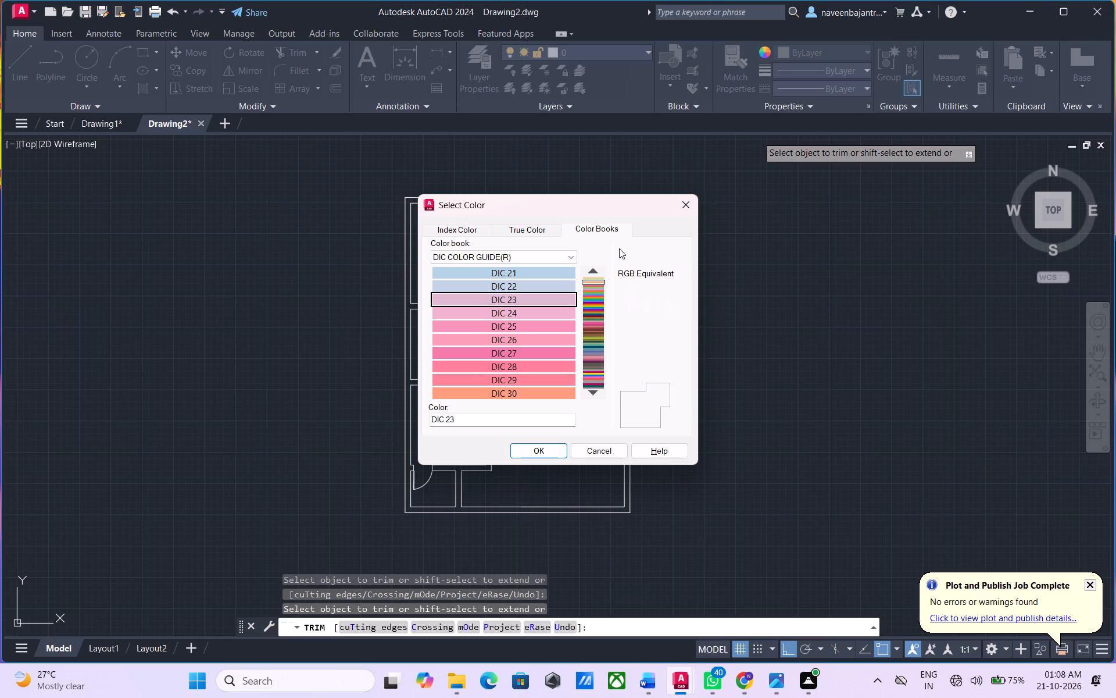
{"action": "key", "text": "Down"}
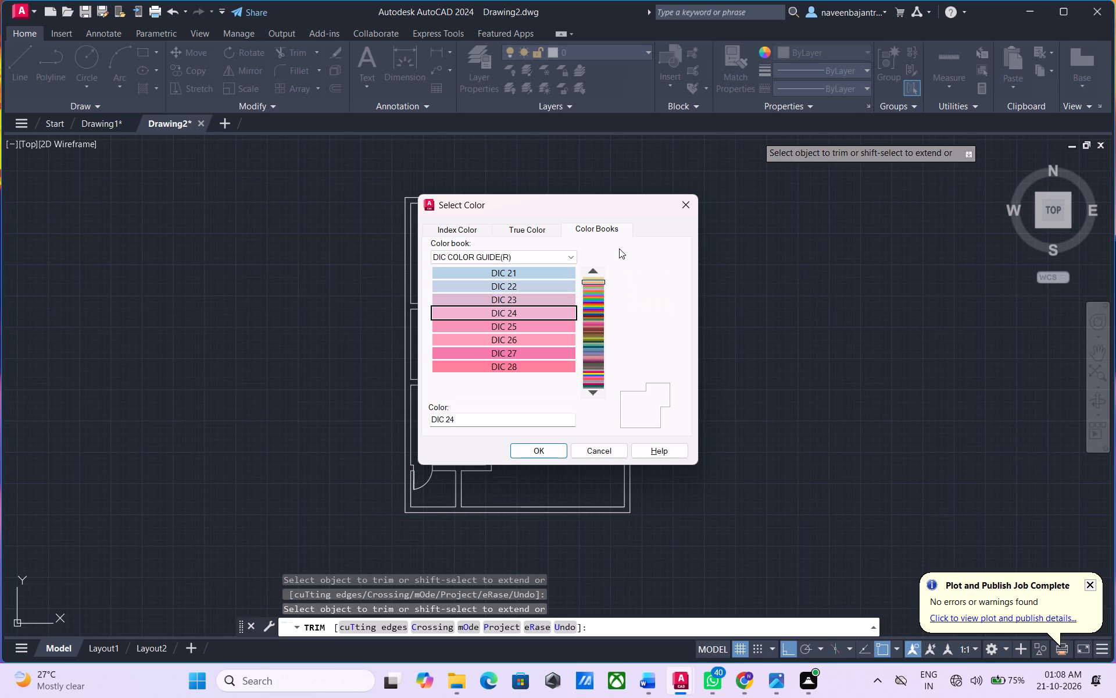
{"action": "key", "text": "Down"}
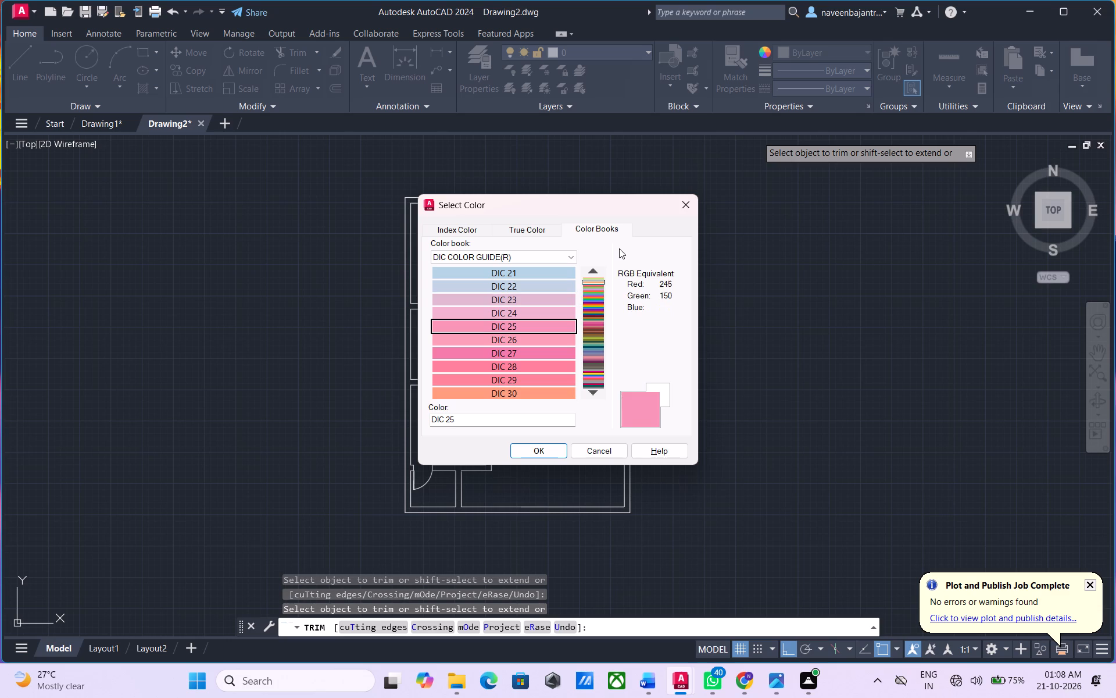
{"action": "key", "text": "Down"}
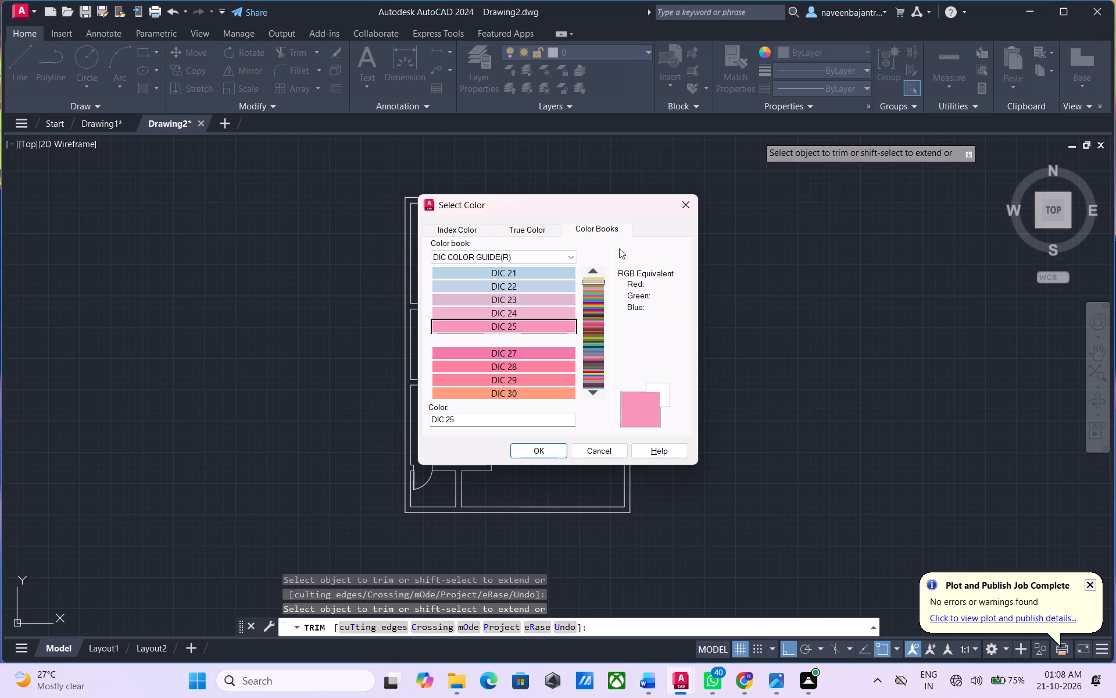
{"action": "key", "text": "Down"}
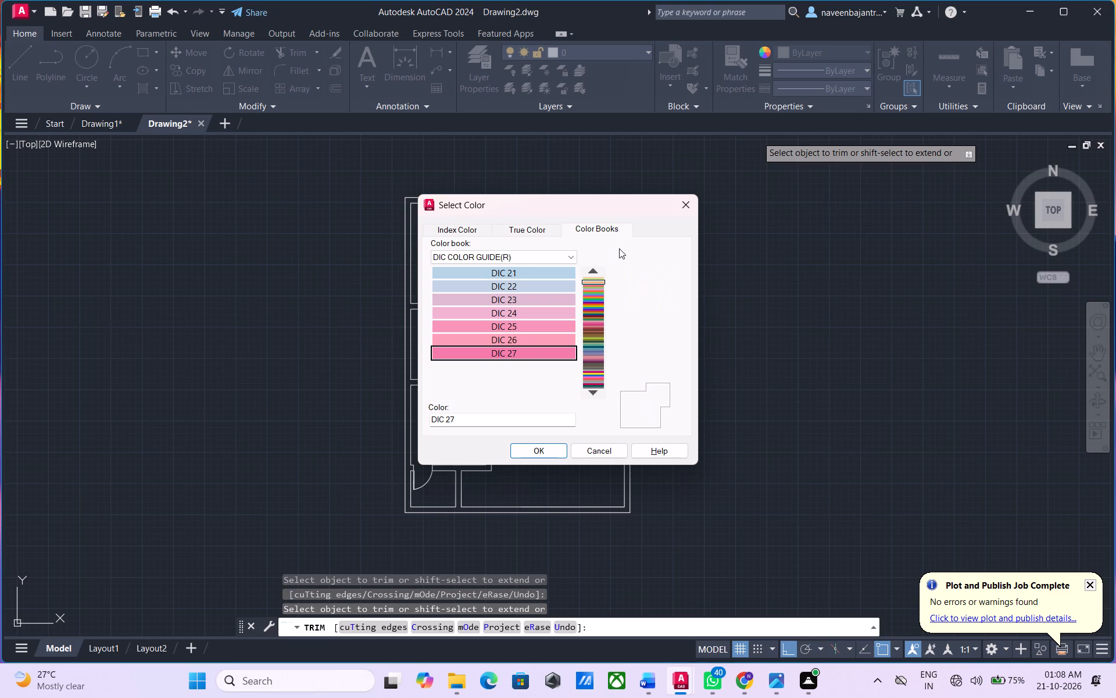
{"action": "key", "text": "Down"}
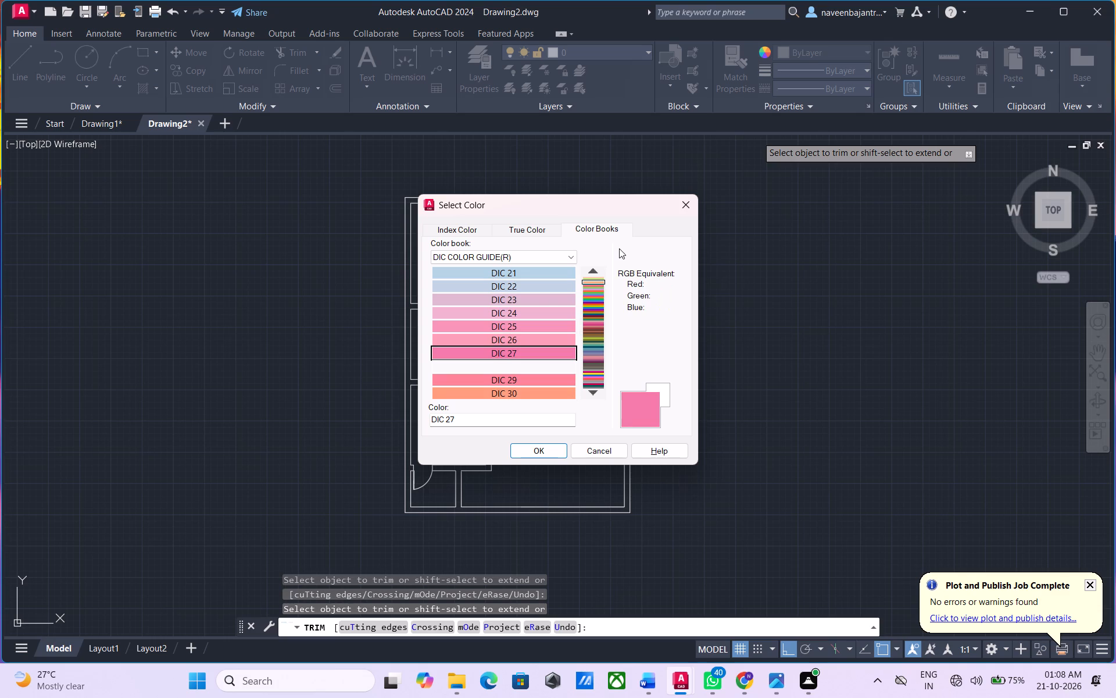
{"action": "key", "text": "Down"}
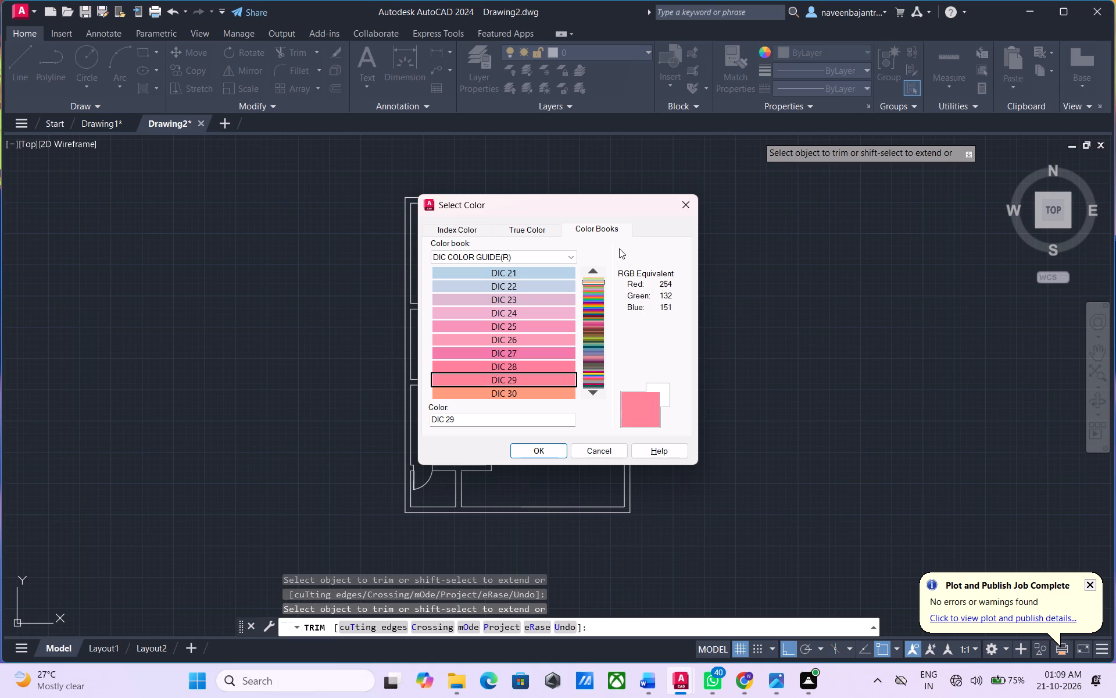
{"action": "key", "text": "Down"}
{"action": "key", "text": "Down"}
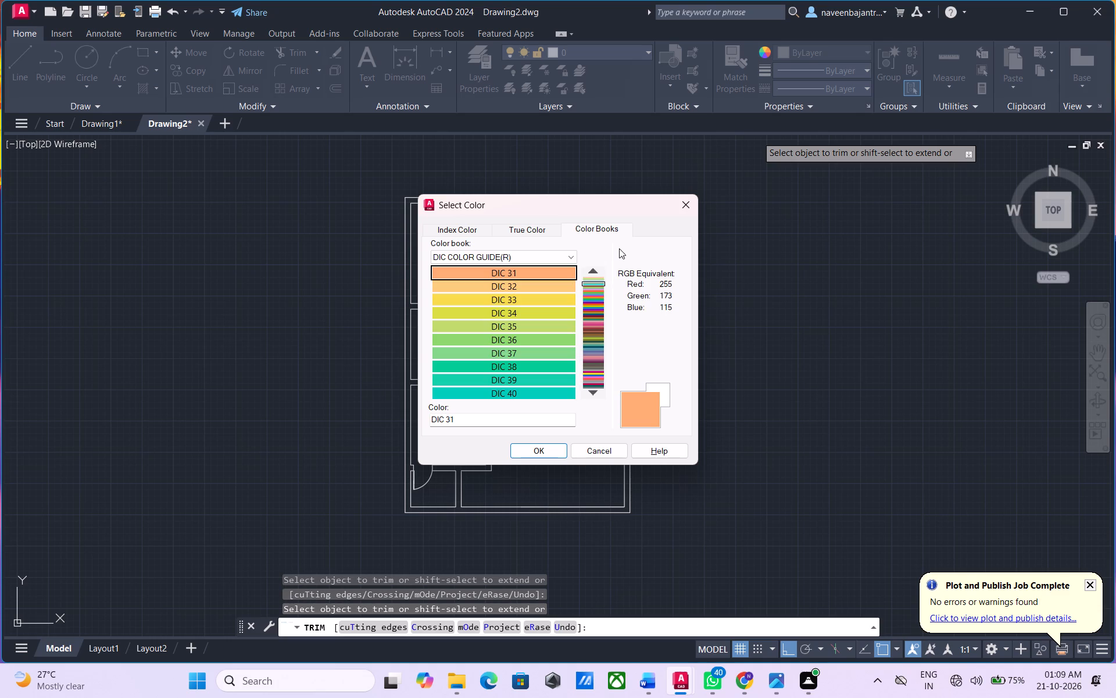
{"action": "key", "text": "Down"}
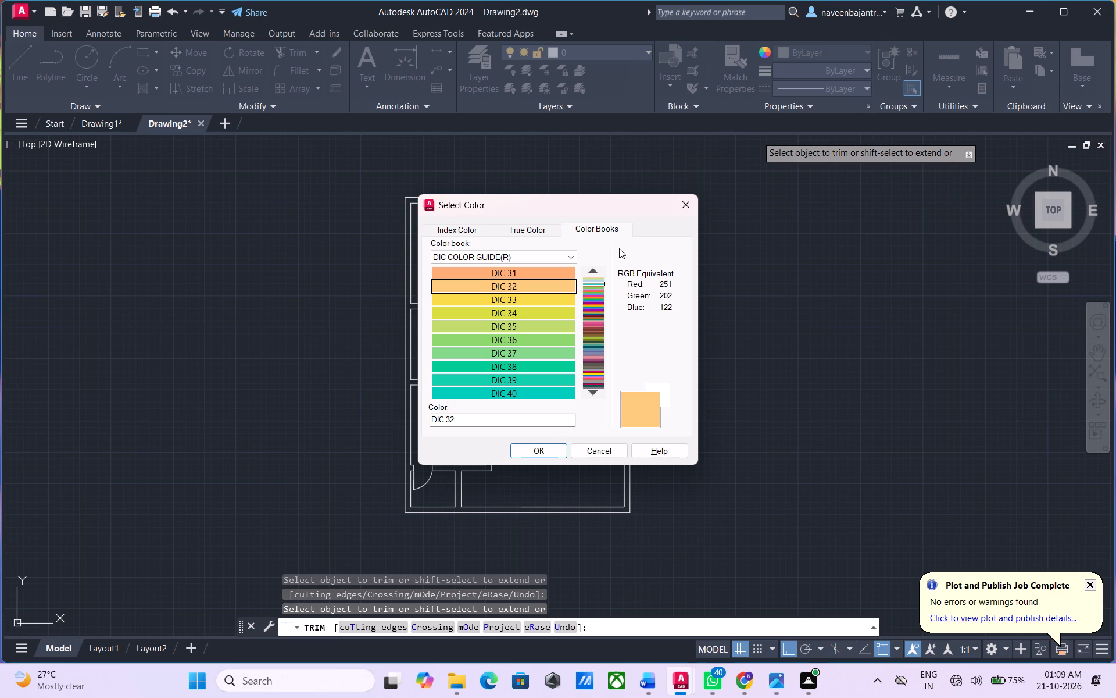
{"action": "key", "text": "Down"}
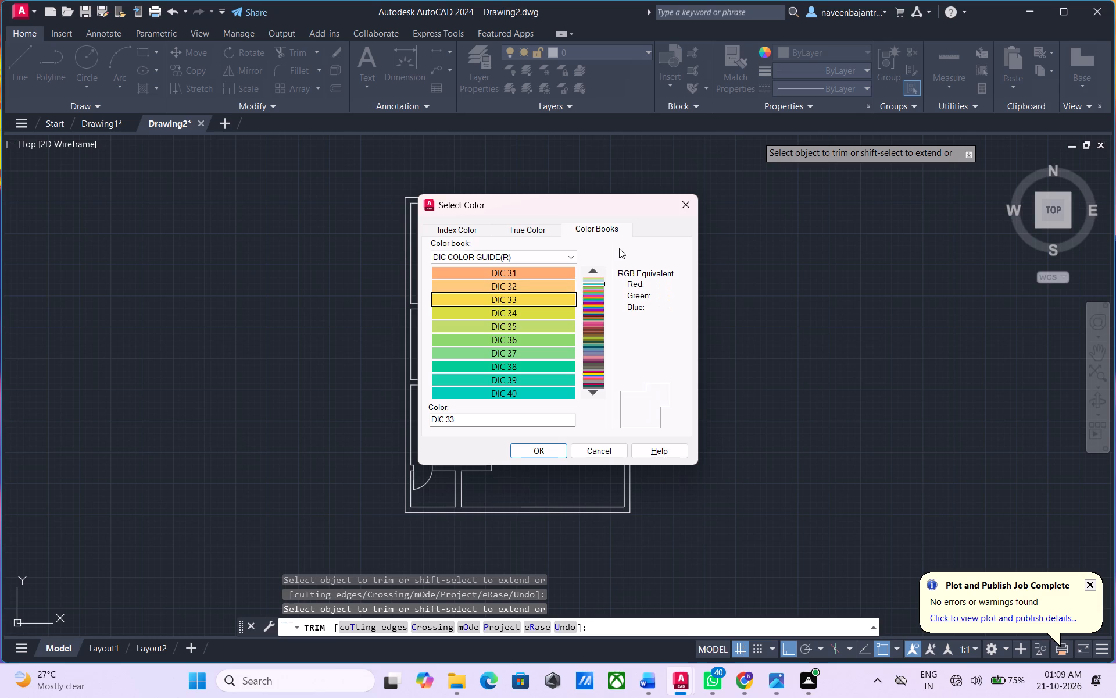
{"action": "key", "text": "Down"}
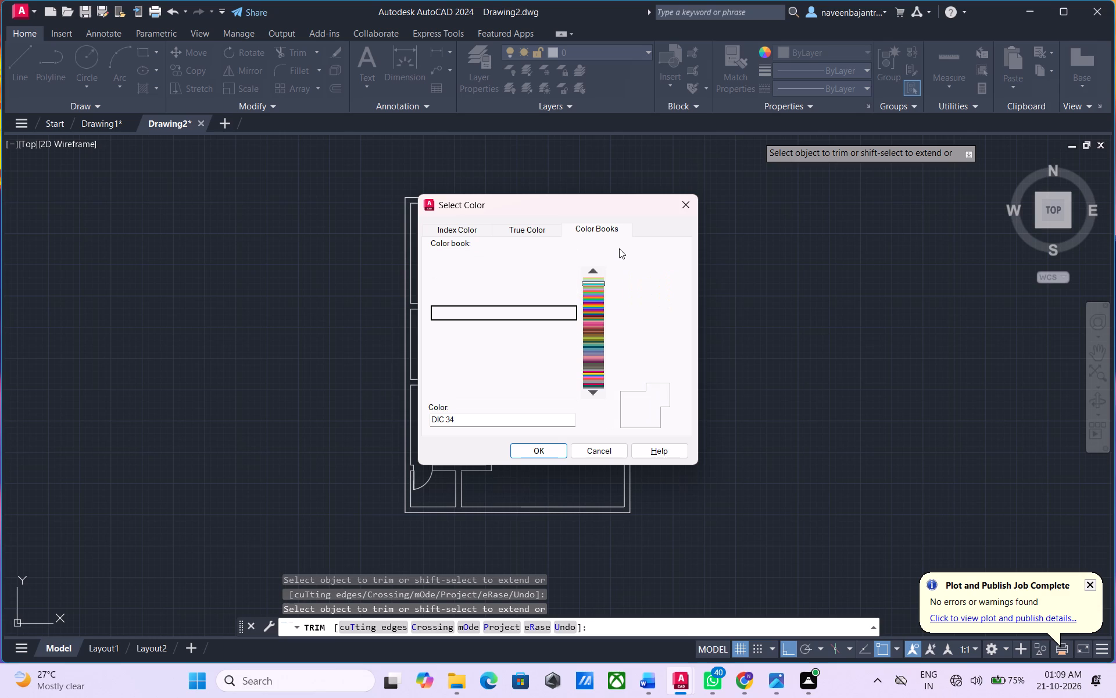
Continue browsing the DIC COLOR GUIDE(R) color book from DIC 35 to DIC 75 for a current object colour.
{"action": "key", "text": "Down"}
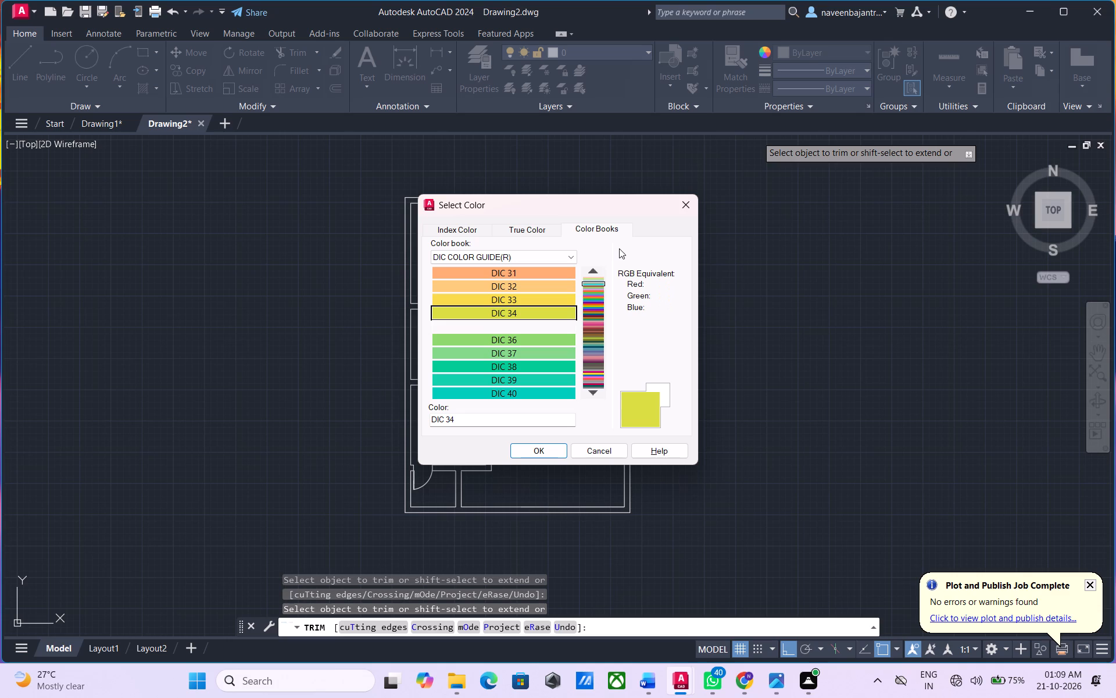
{"action": "key", "text": "Down"}
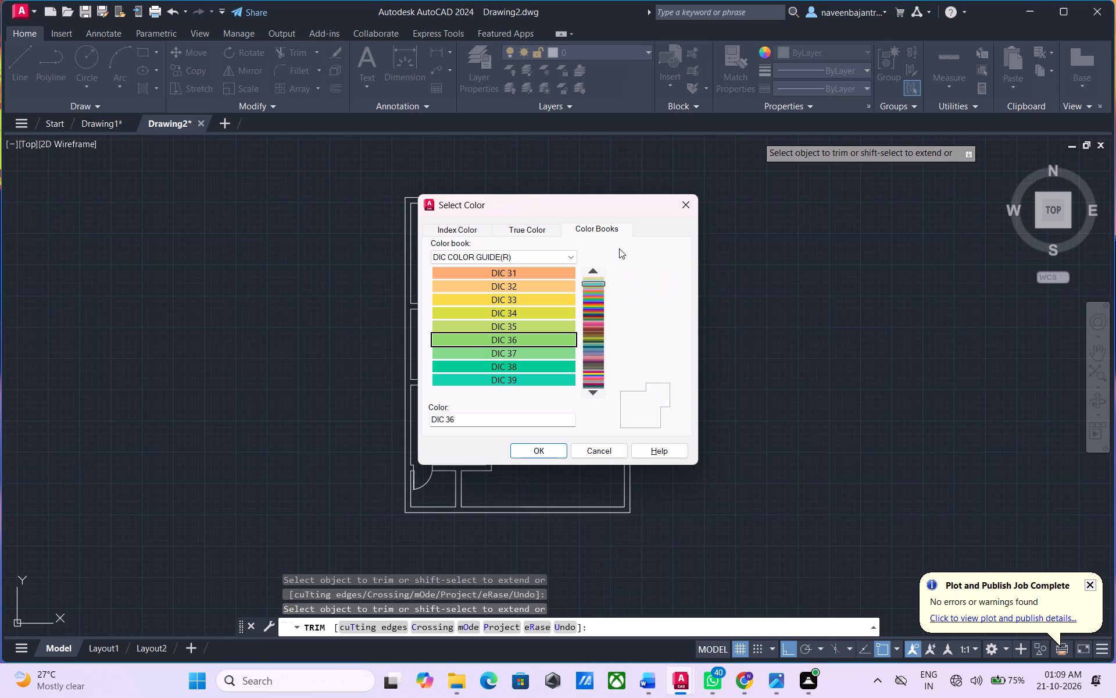
{"action": "key", "text": "Down"}
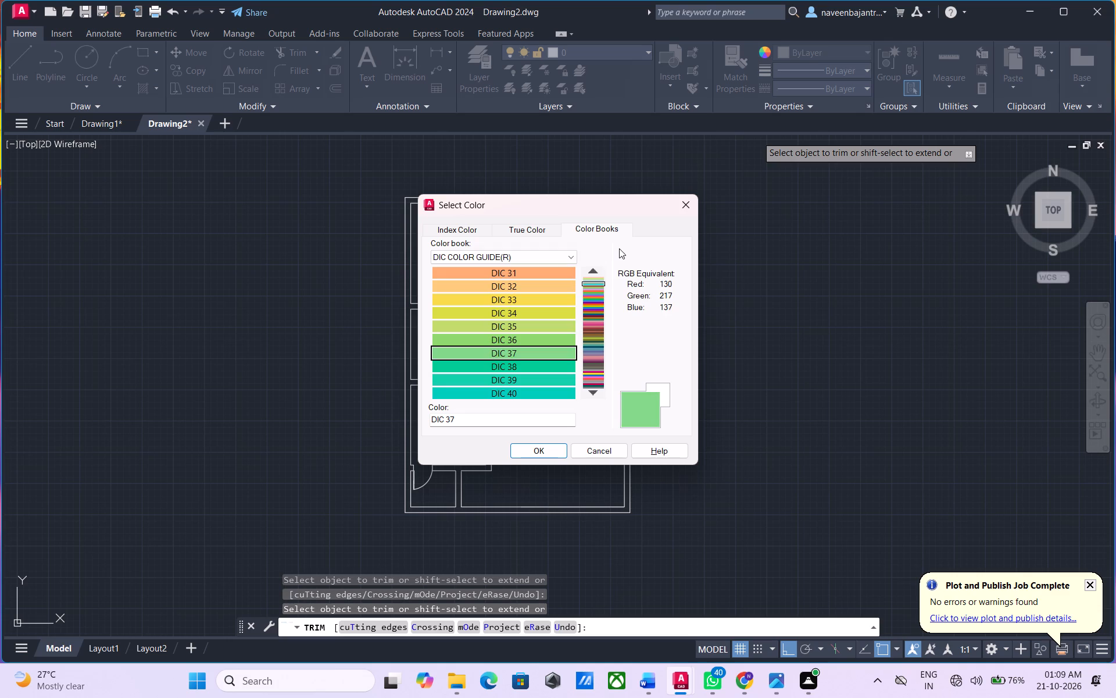
{"action": "key", "text": "Down"}
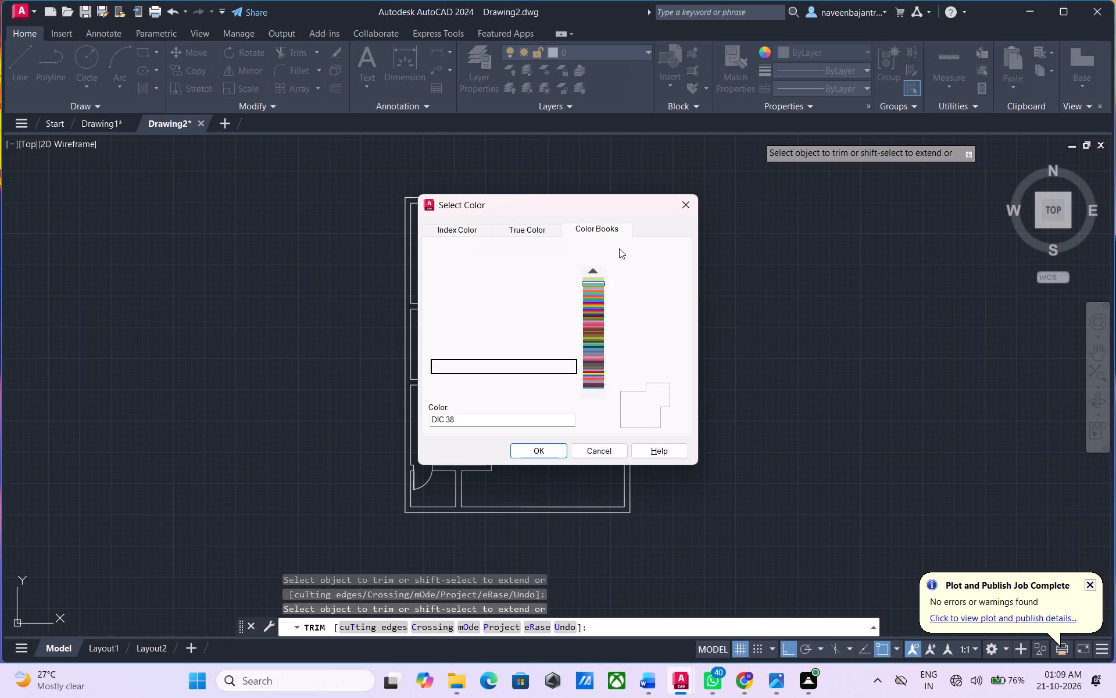
{"action": "key", "text": "Down"}
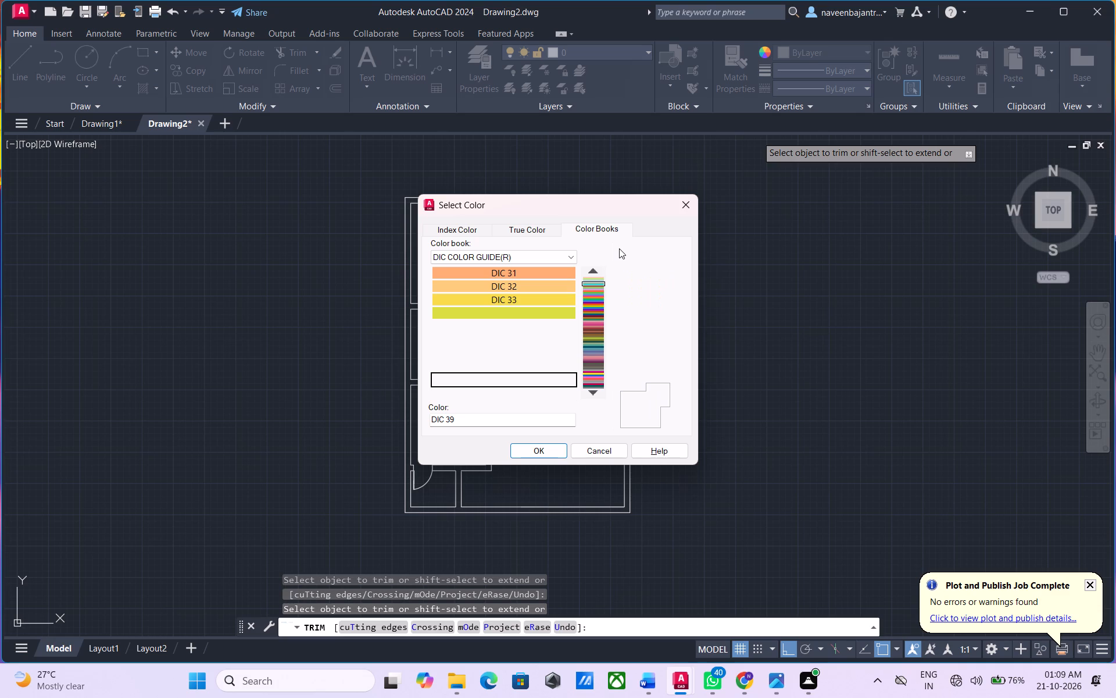
{"action": "key", "text": "Down"}
{"action": "key", "text": "Down"}
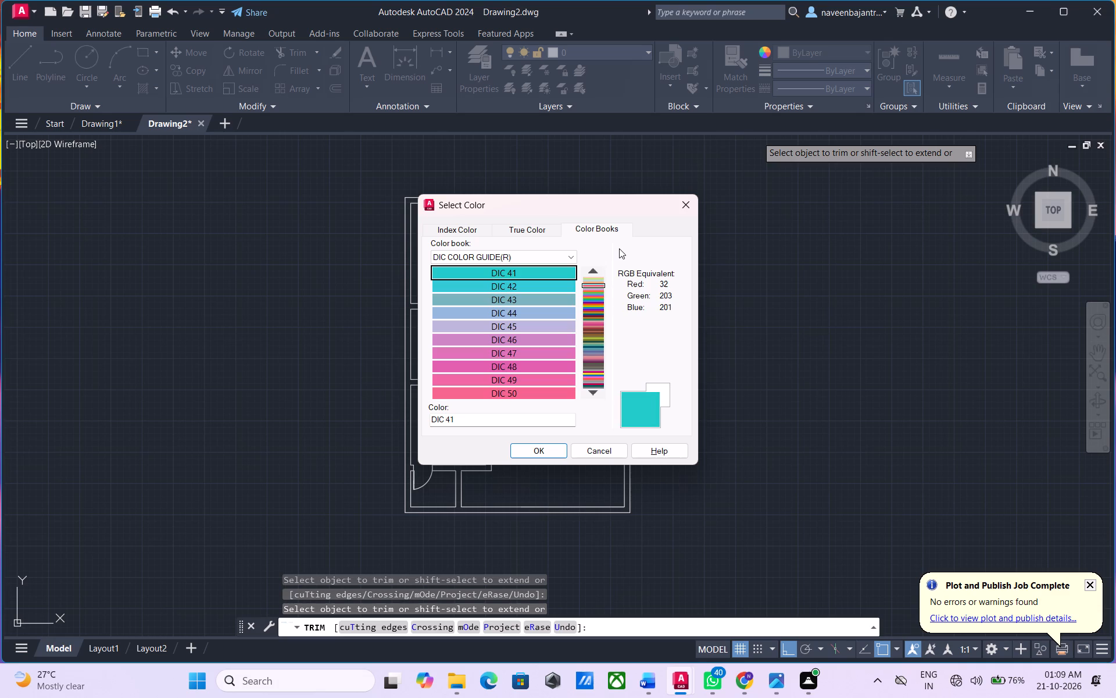
{"action": "key", "text": "Down"}
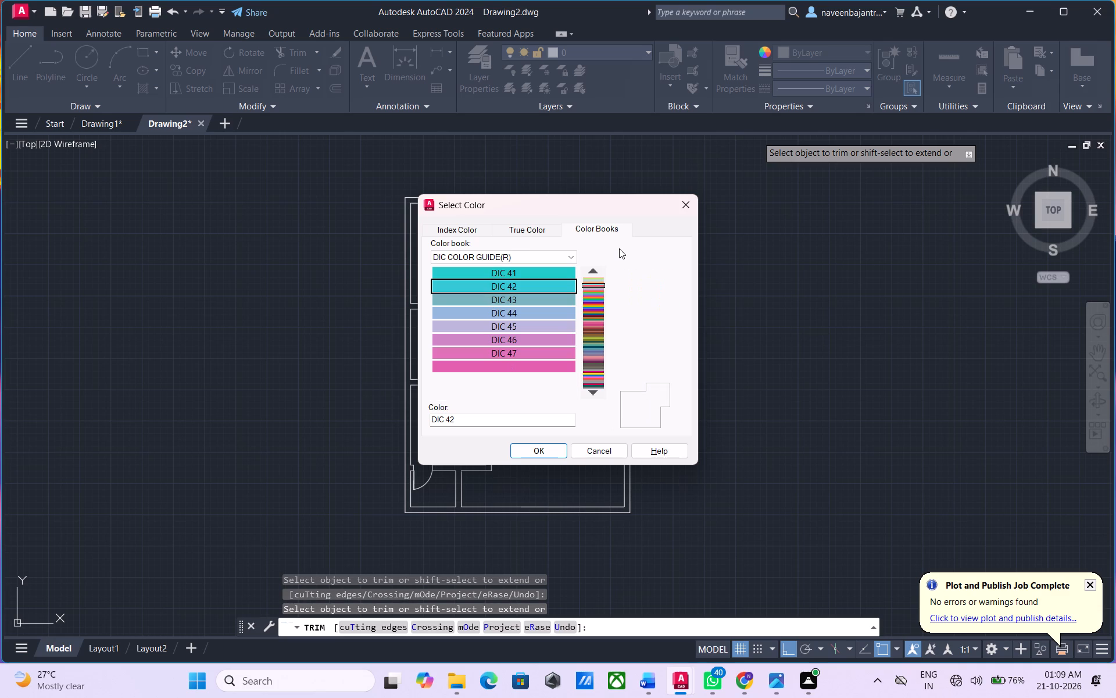
{"action": "key", "text": "Down"}
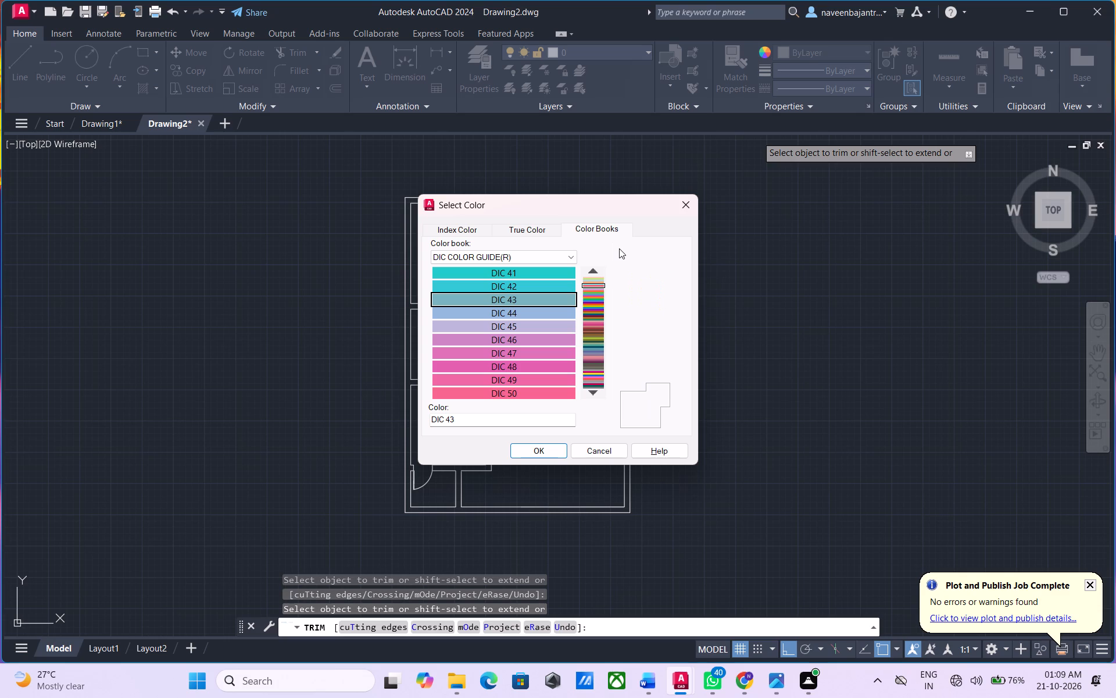
{"action": "key", "text": "Down"}
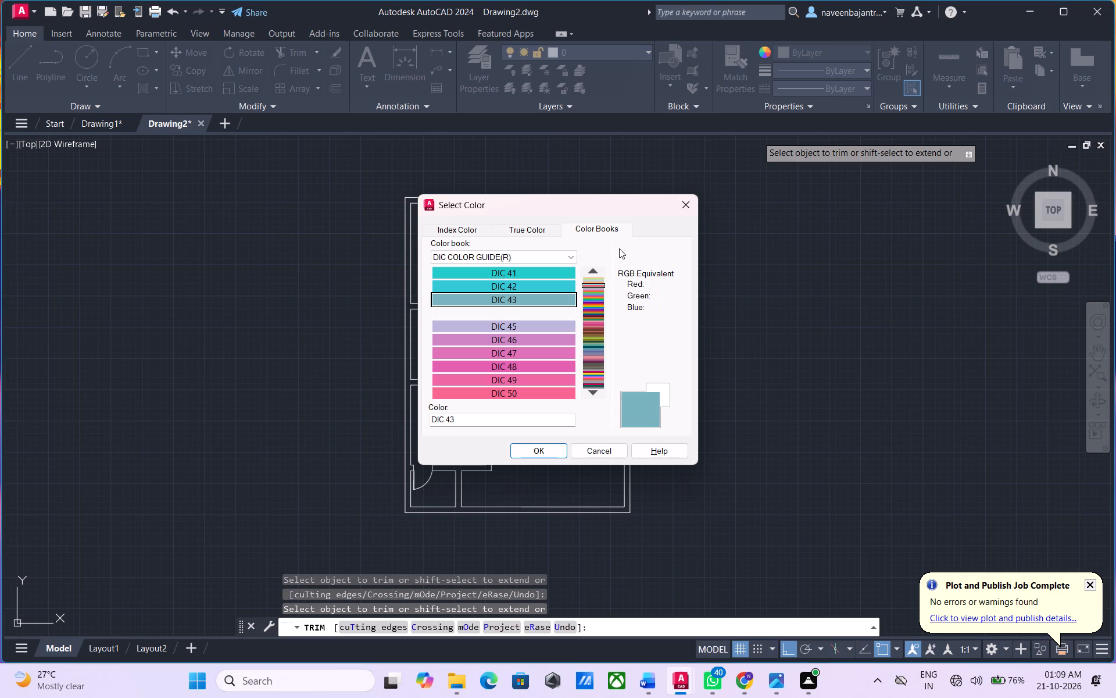
{"action": "key", "text": "Down"}
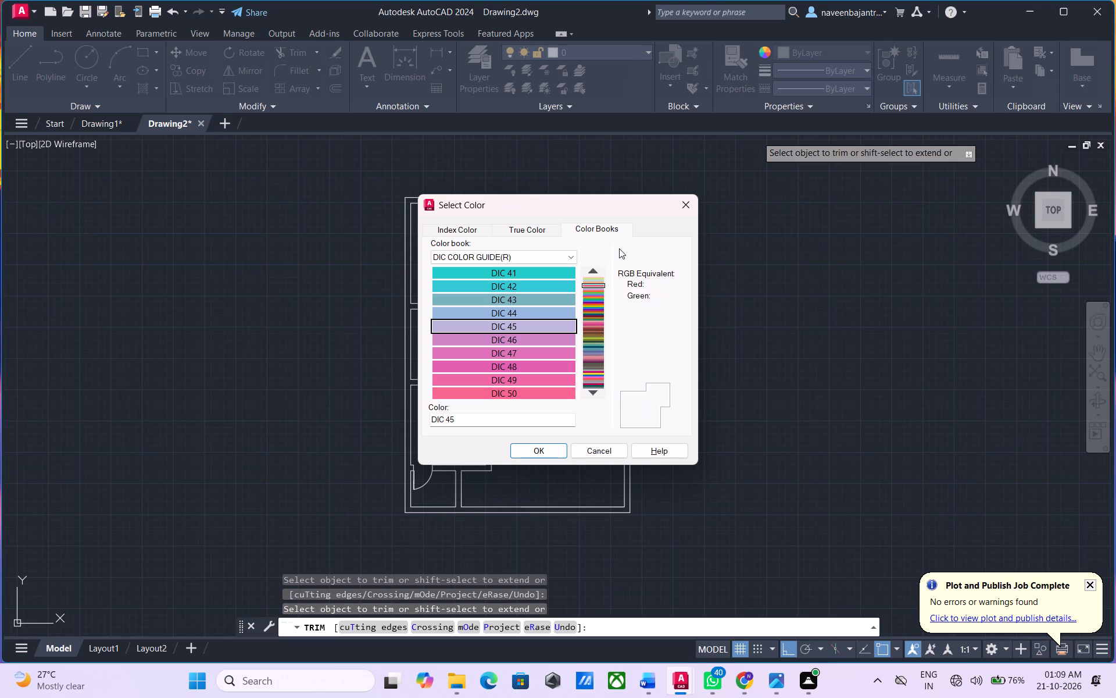
{"action": "key", "text": "Down"}
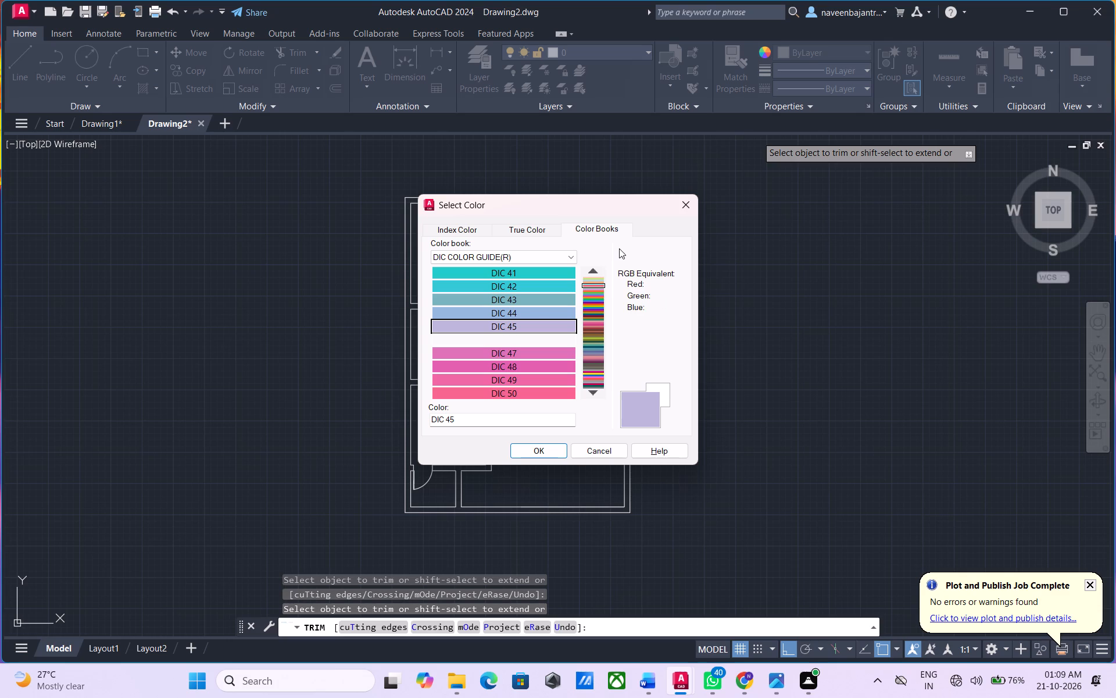
{"action": "key", "text": "Down"}
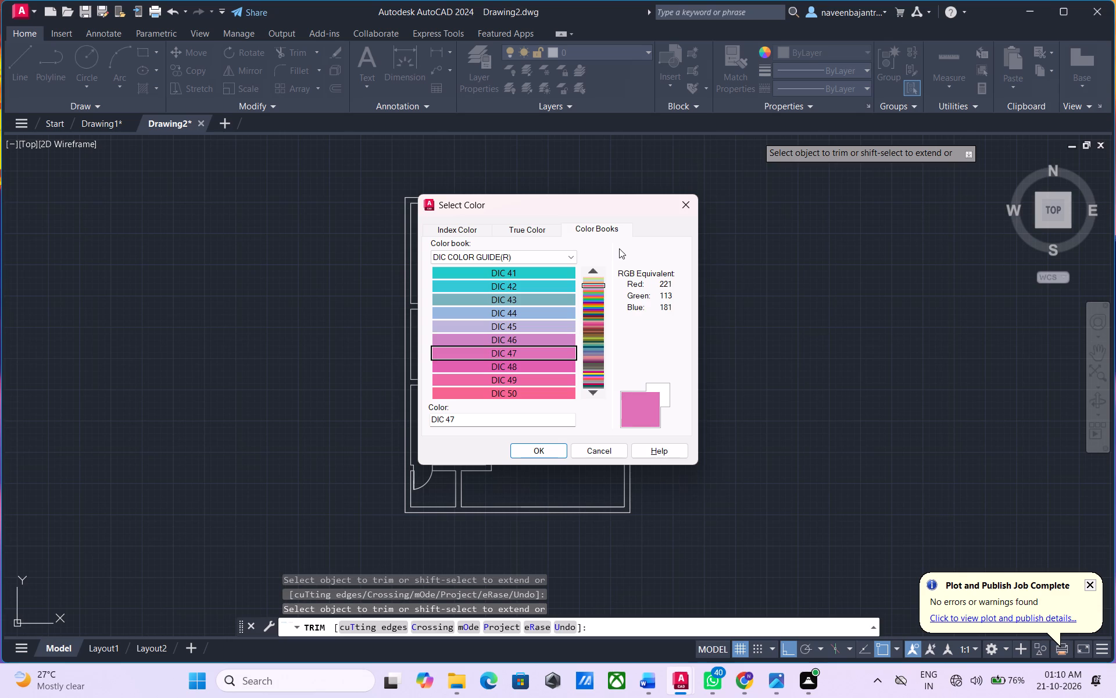
{"action": "key", "text": "Down"}
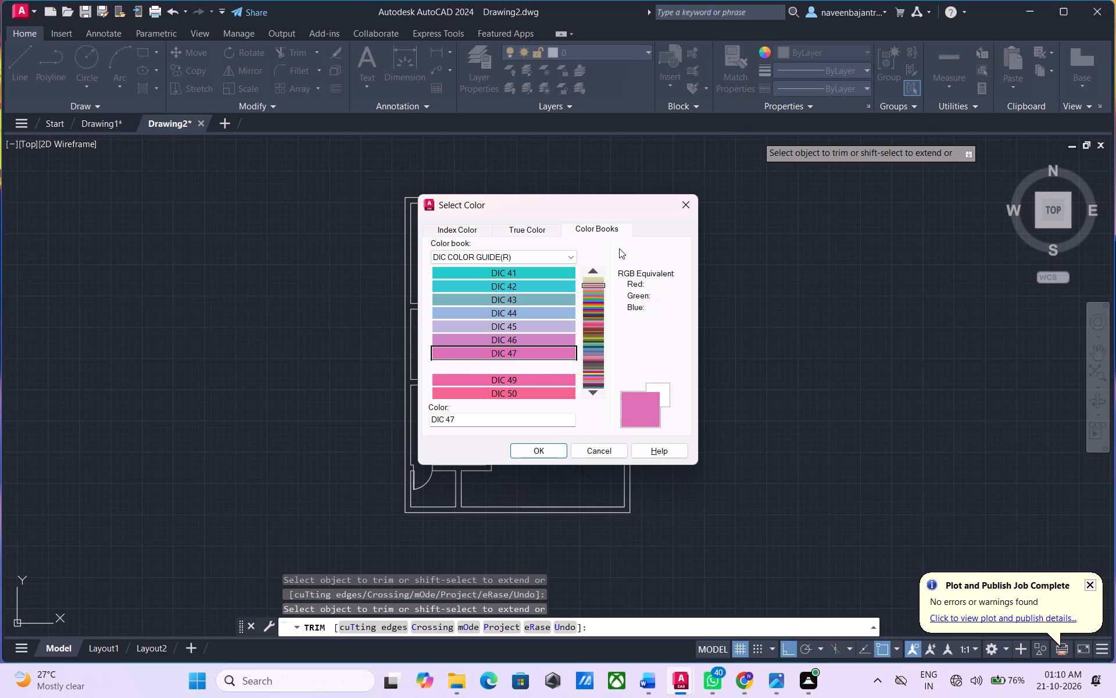
{"action": "key", "text": "Down"}
{"action": "key", "text": "Down"}
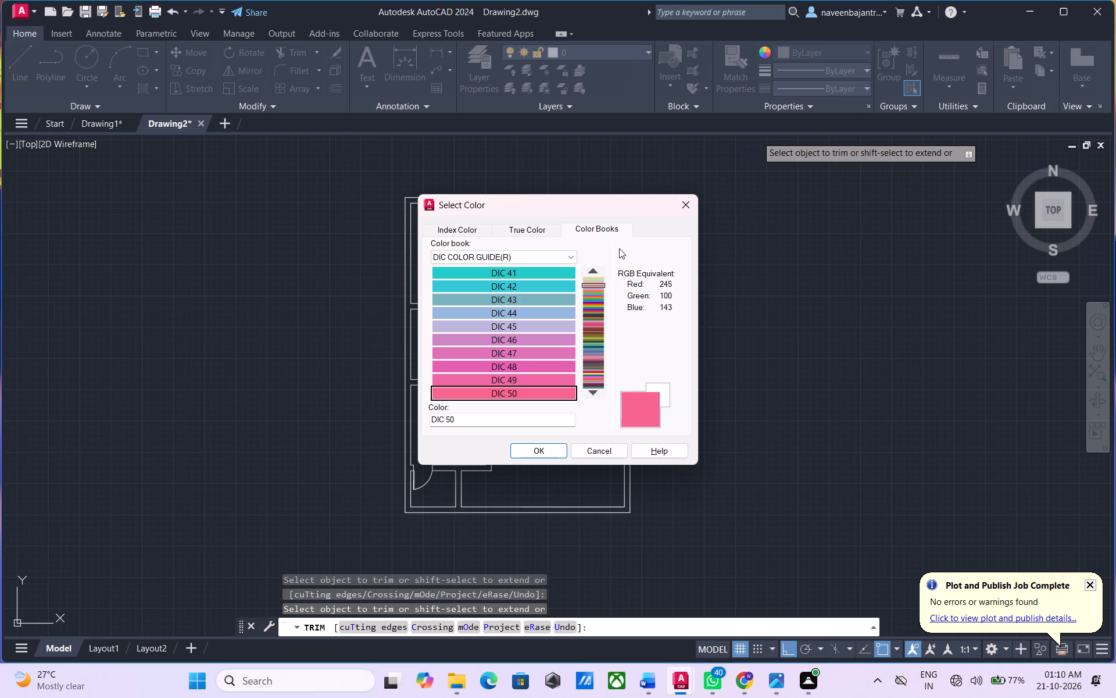
{"action": "key", "text": "Down"}
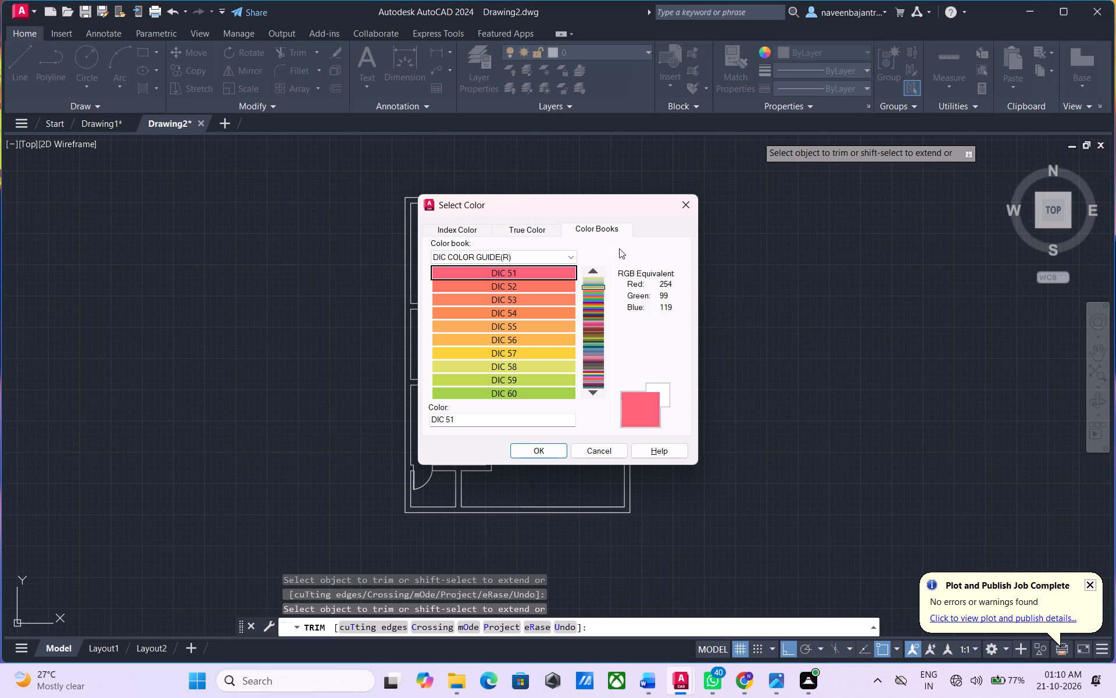
{"action": "key", "text": "Down"}
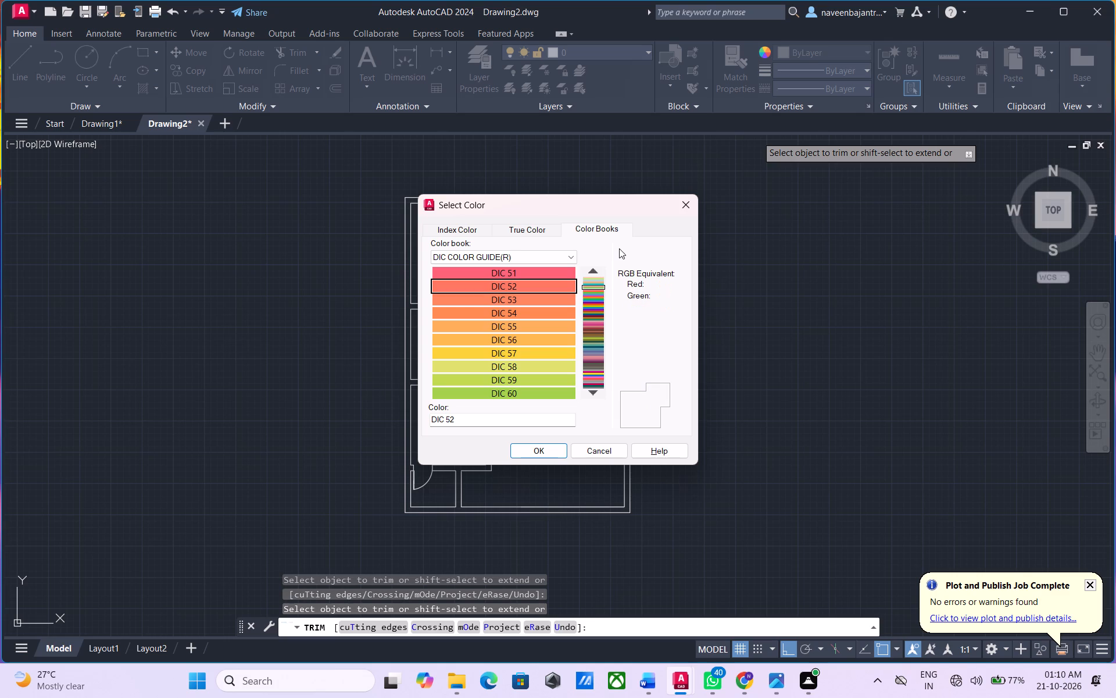
{"action": "key", "text": "Down"}
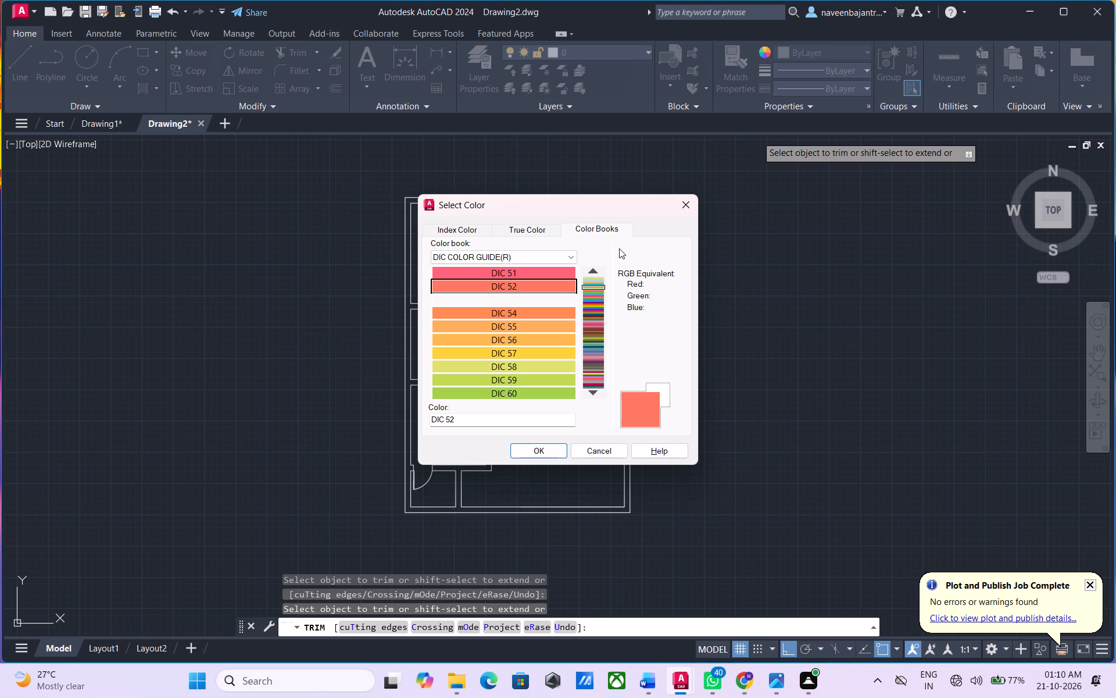
{"action": "key", "text": "Down"}
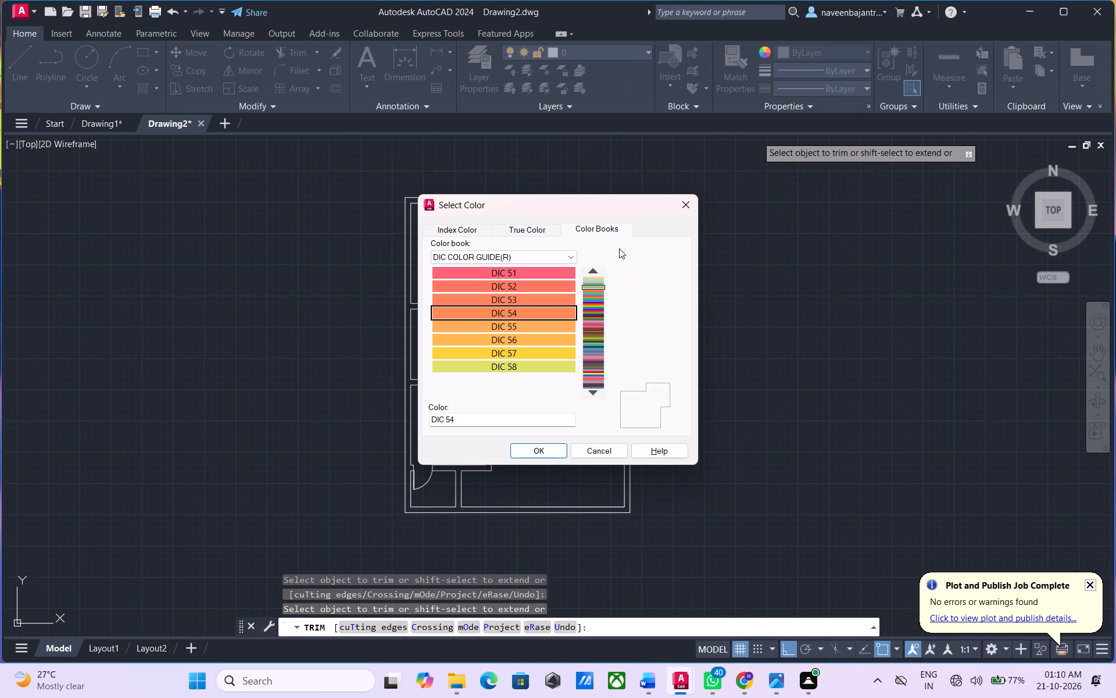
{"action": "key", "text": "Down"}
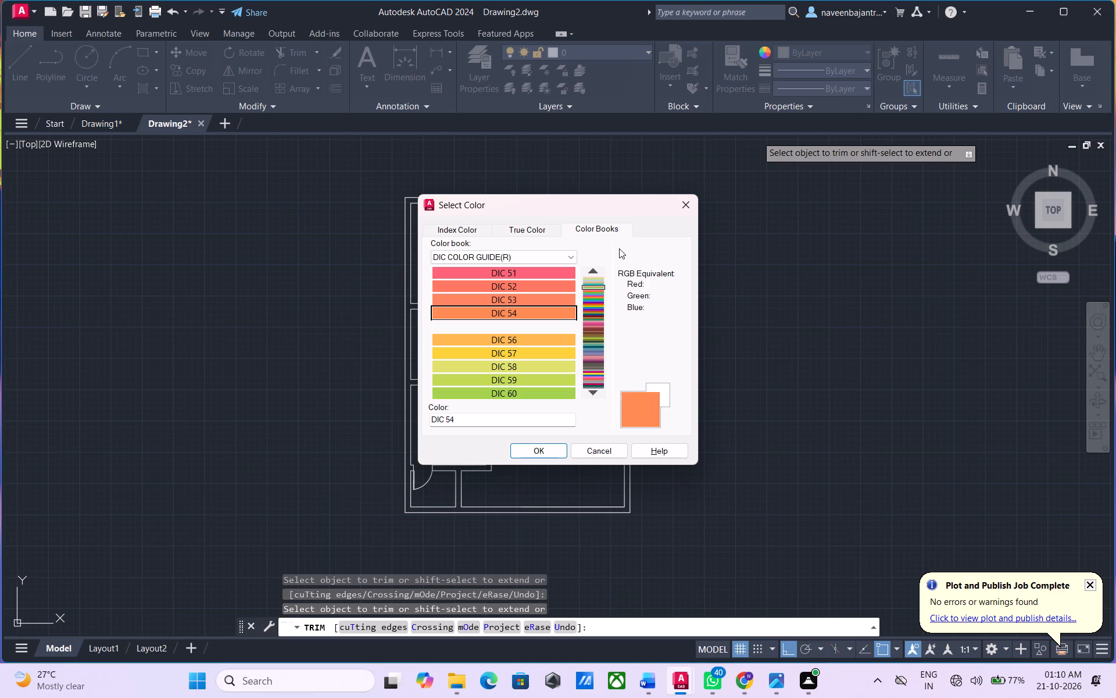
{"action": "key", "text": "Down"}
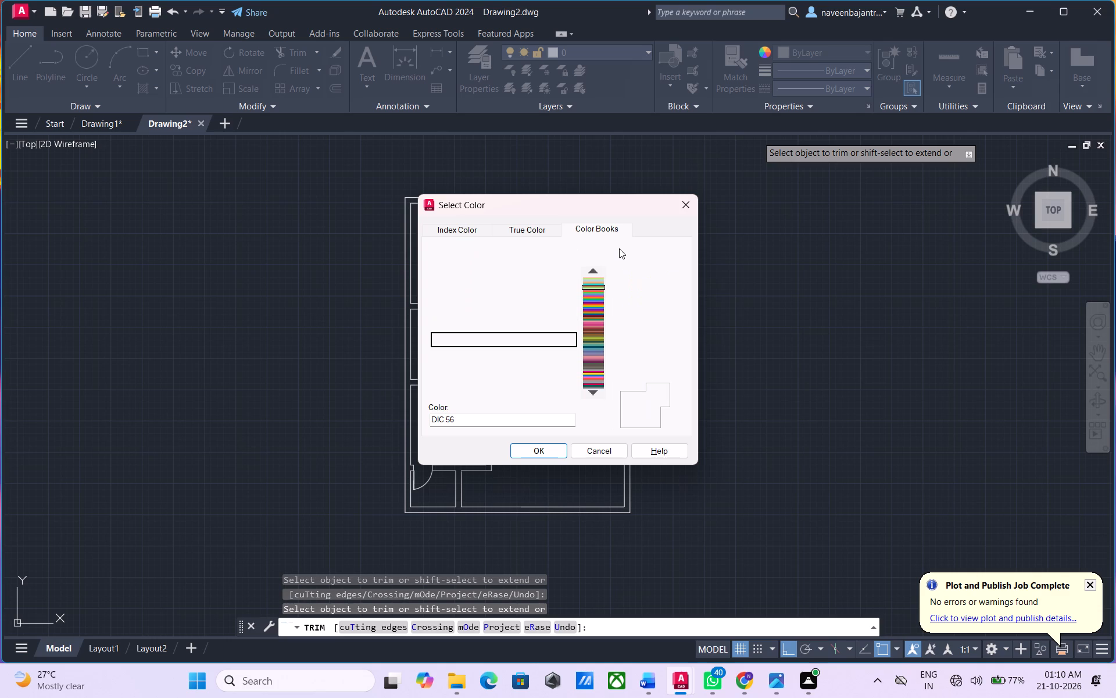
{"action": "key", "text": "Down"}
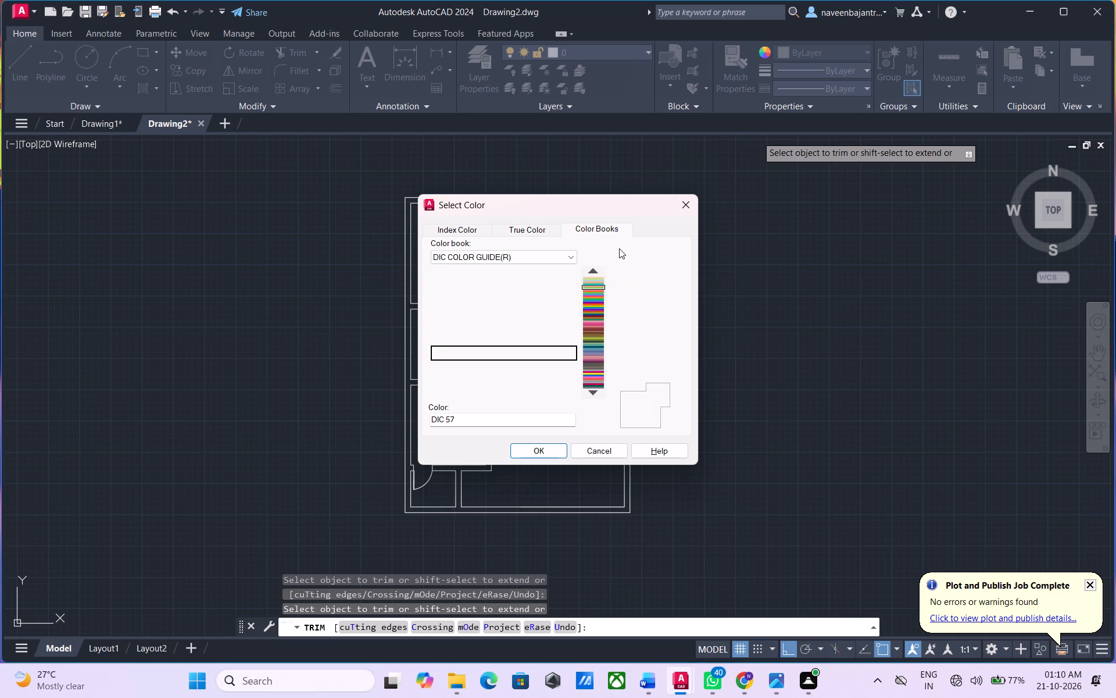
{"action": "key", "text": "Down"}
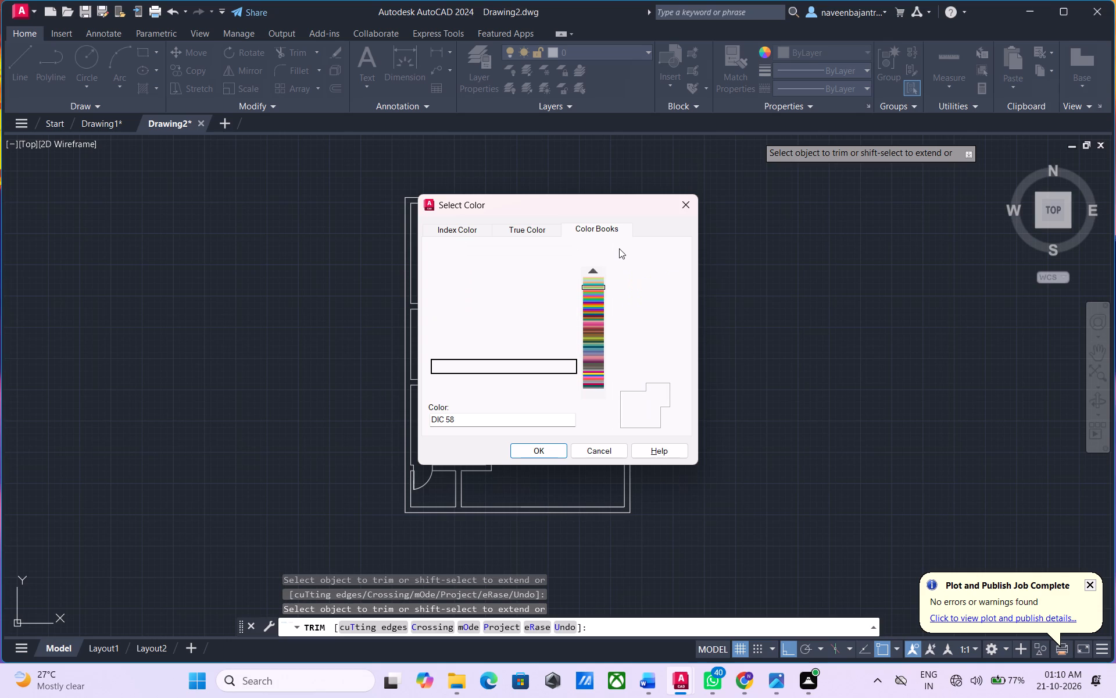
{"action": "key", "text": "Down"}
{"action": "key", "text": "Down"}
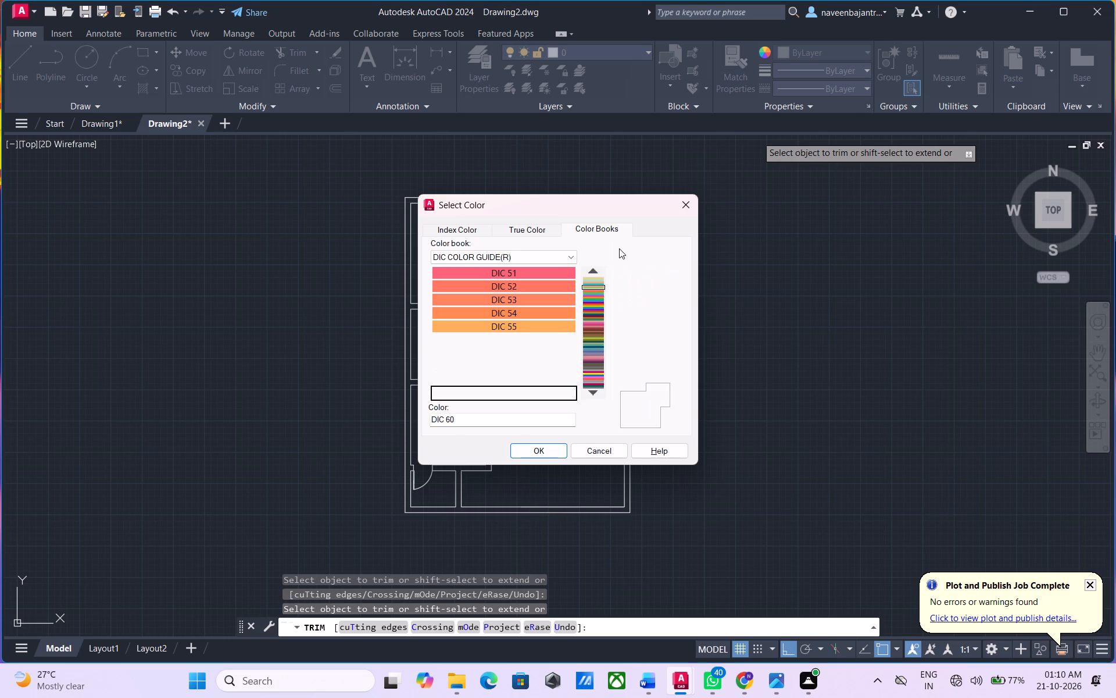
{"action": "key", "text": "Down"}
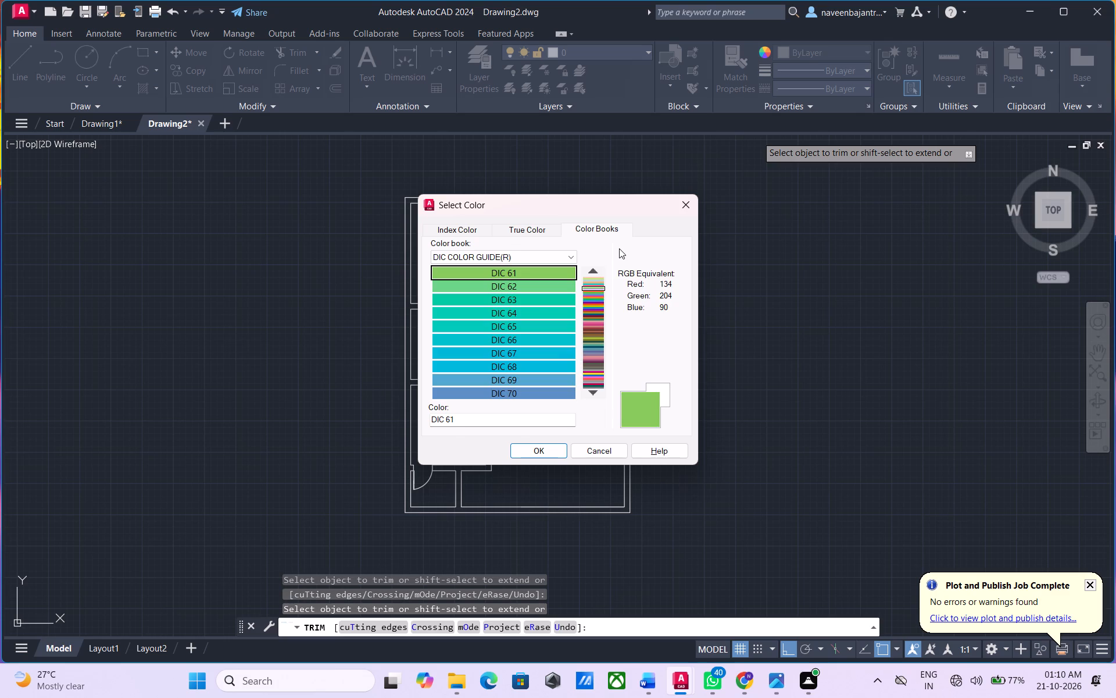
{"action": "key", "text": "Down"}
{"action": "key", "text": "Down"}
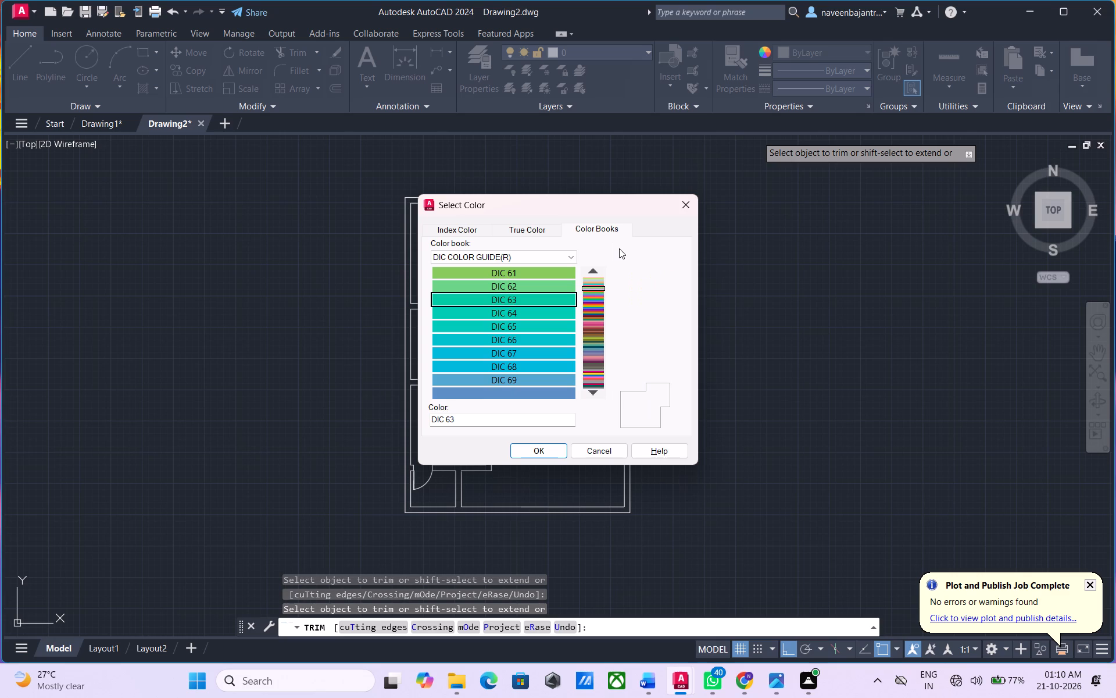
{"action": "key", "text": "Down"}
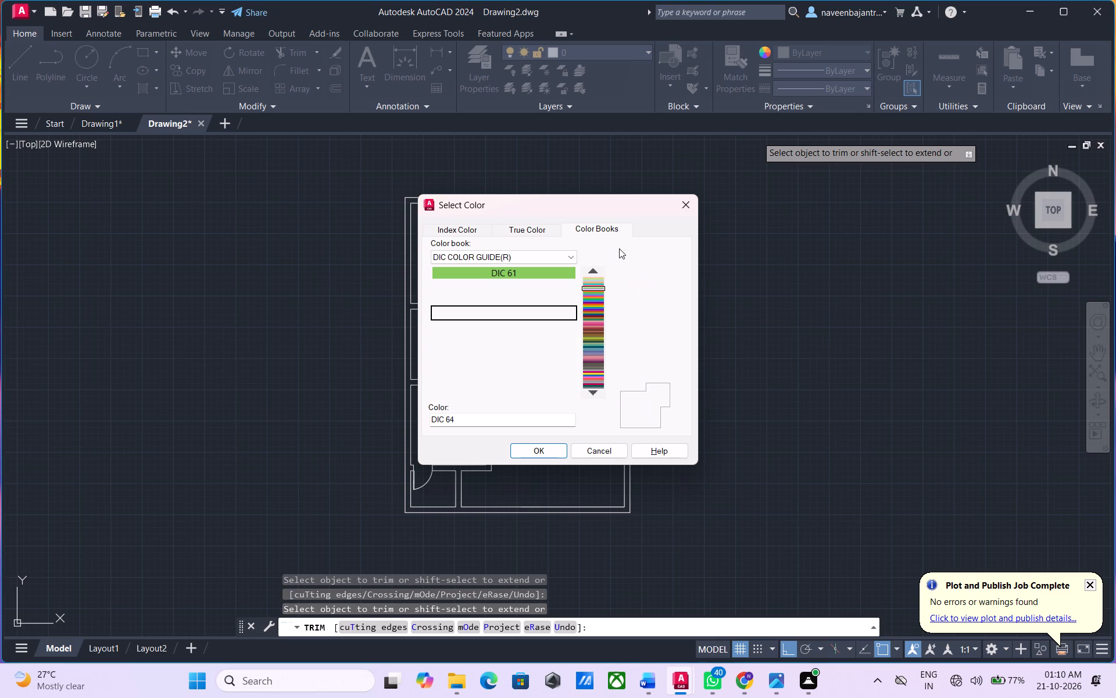
{"action": "key", "text": "Down"}
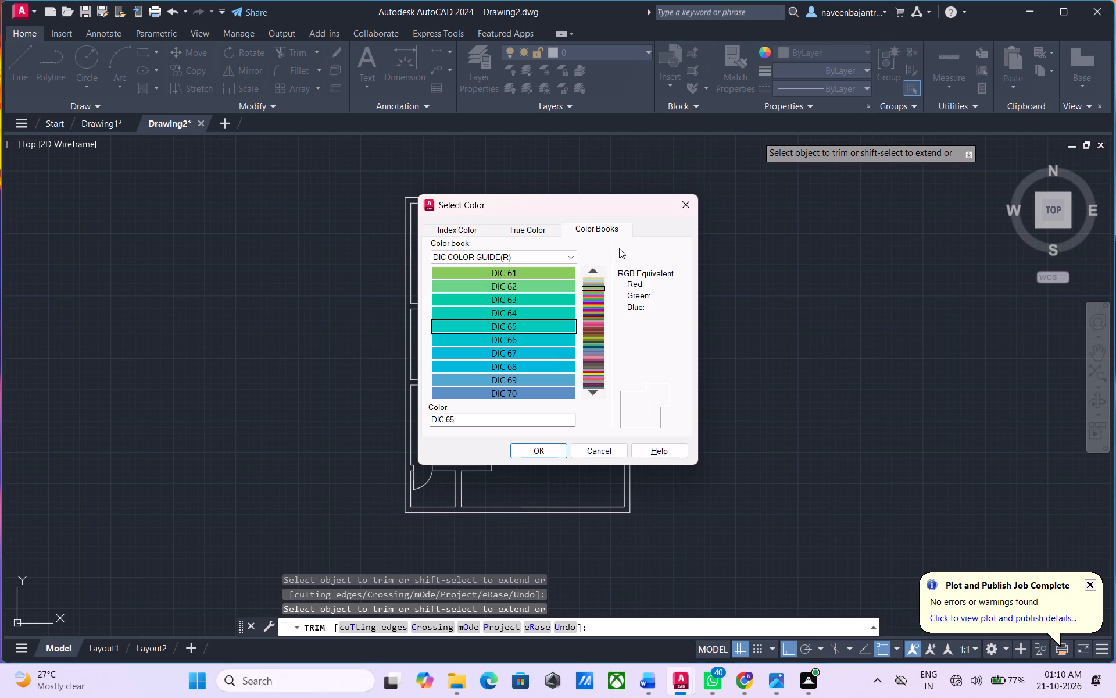
{"action": "key", "text": "Down"}
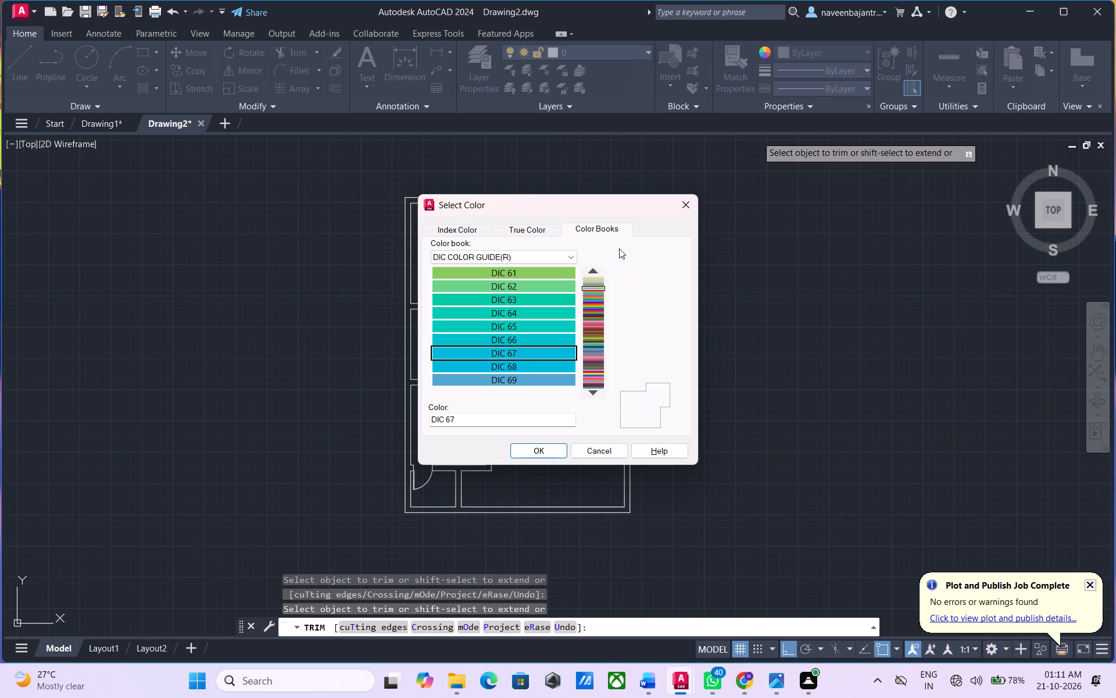
{"action": "key", "text": "Down"}
{"action": "key", "text": "Down"}
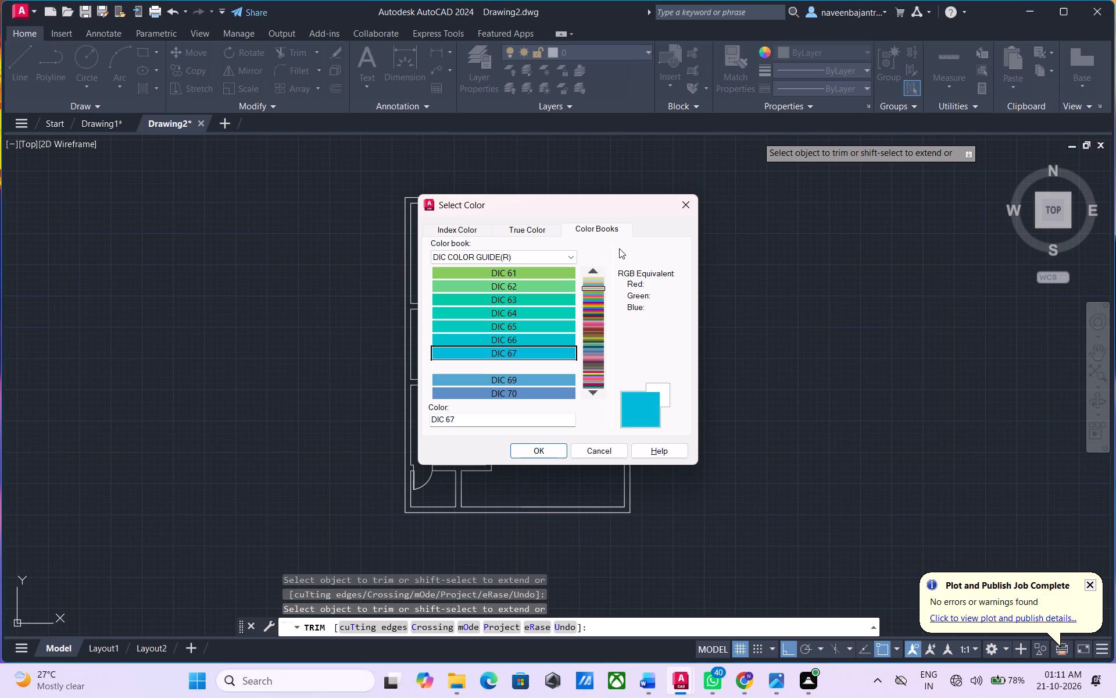
{"action": "key", "text": "Down"}
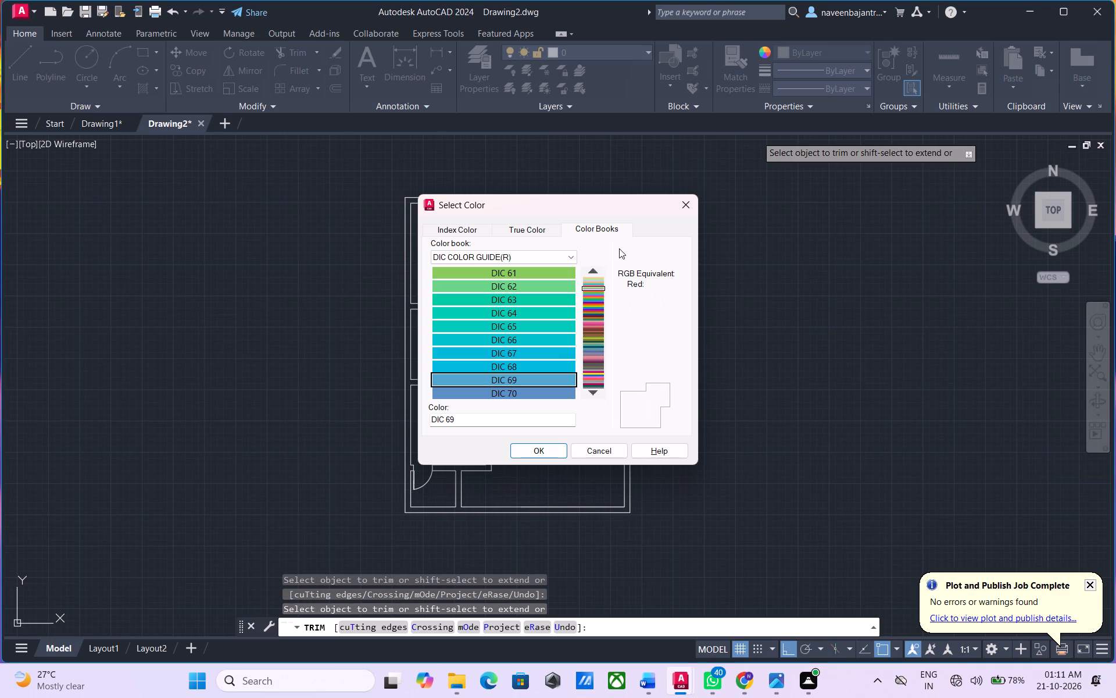
{"action": "key", "text": "Down"}
{"action": "key", "text": "Down"}
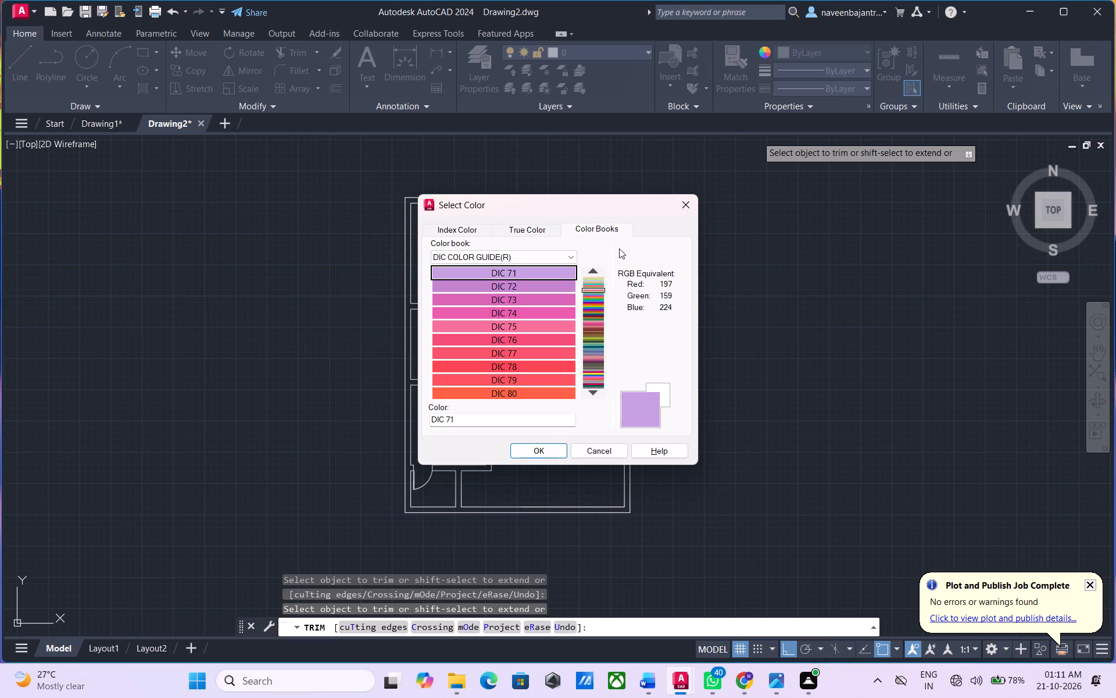
{"action": "key", "text": "Down"}
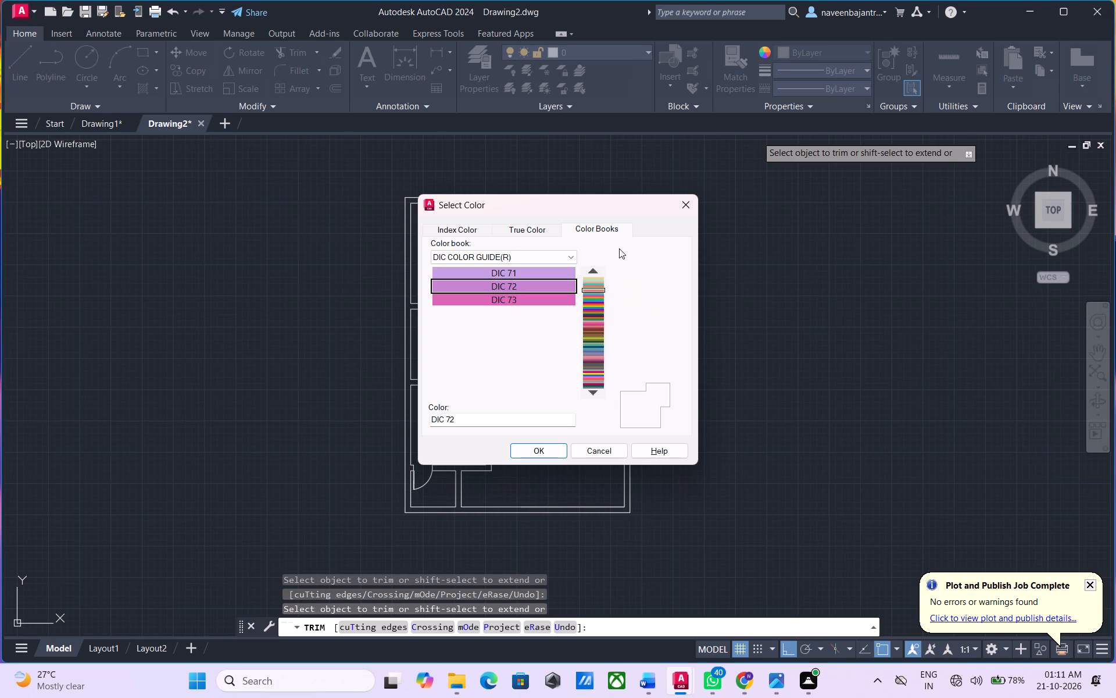
{"action": "key", "text": "Down"}
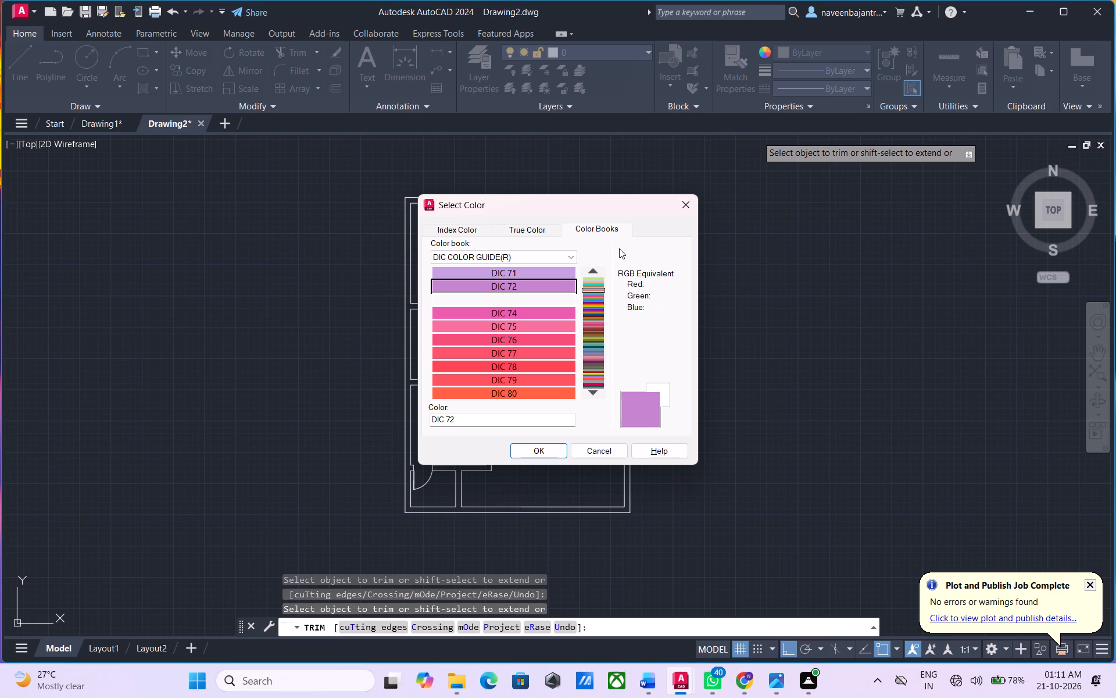
{"action": "key", "text": "Down"}
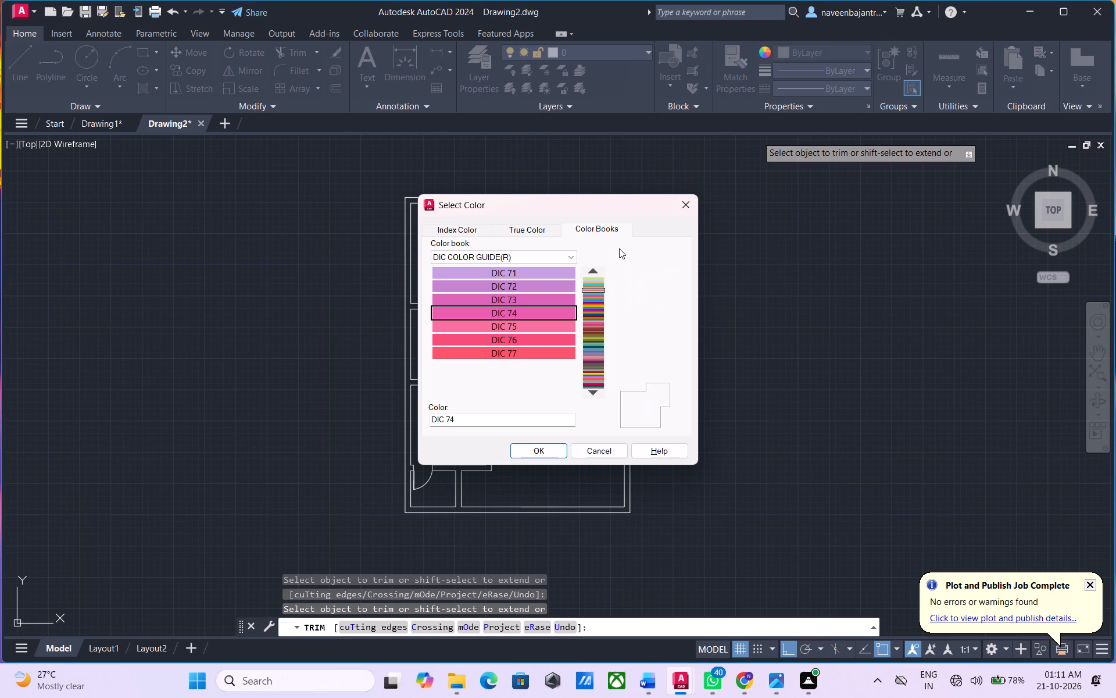
{"action": "key", "text": "Down"}
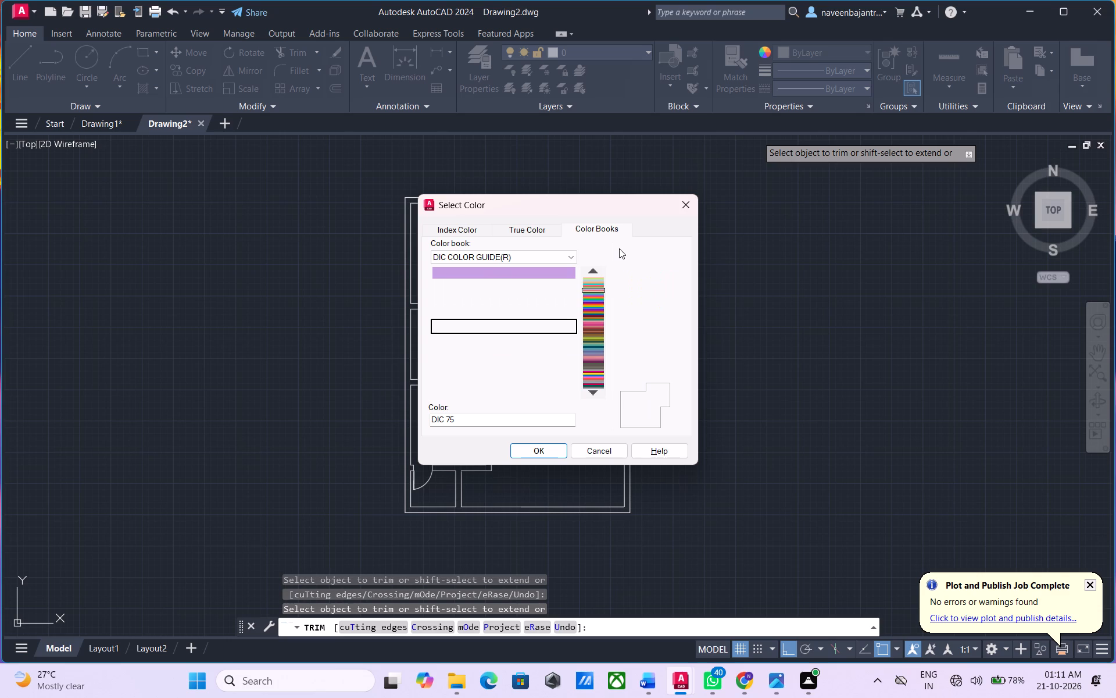
Continue browsing the DIC COLOR GUIDE(R) color book from DIC 76 to DIC 110 for a current object colour.
{"action": "key", "text": "Down"}
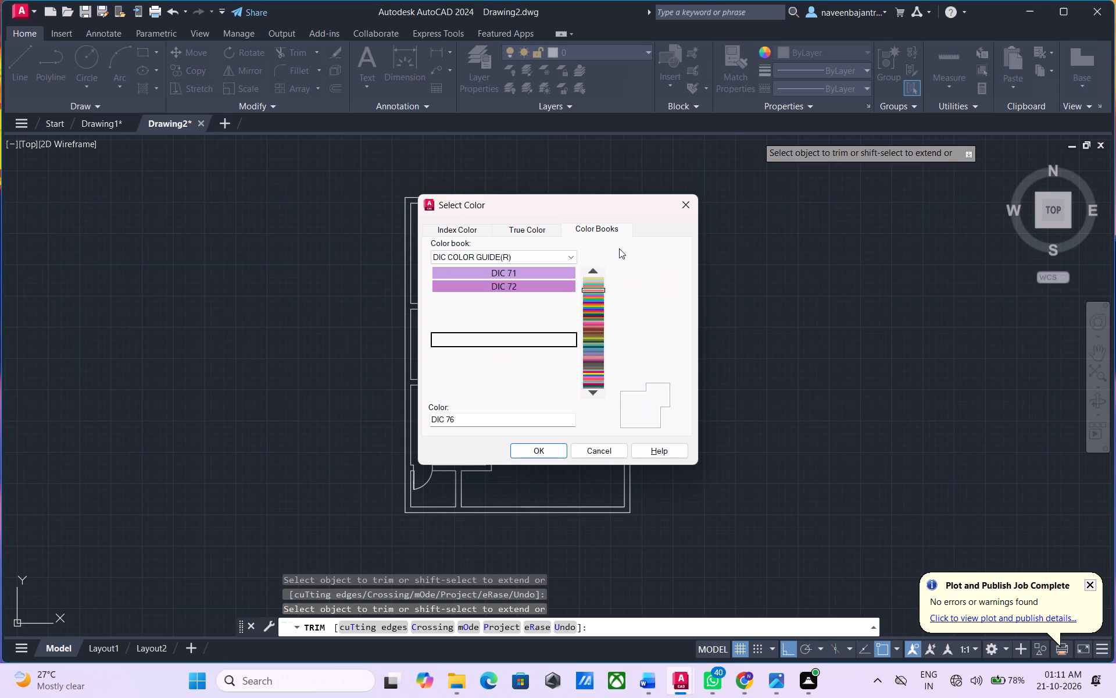
{"action": "key", "text": "Down"}
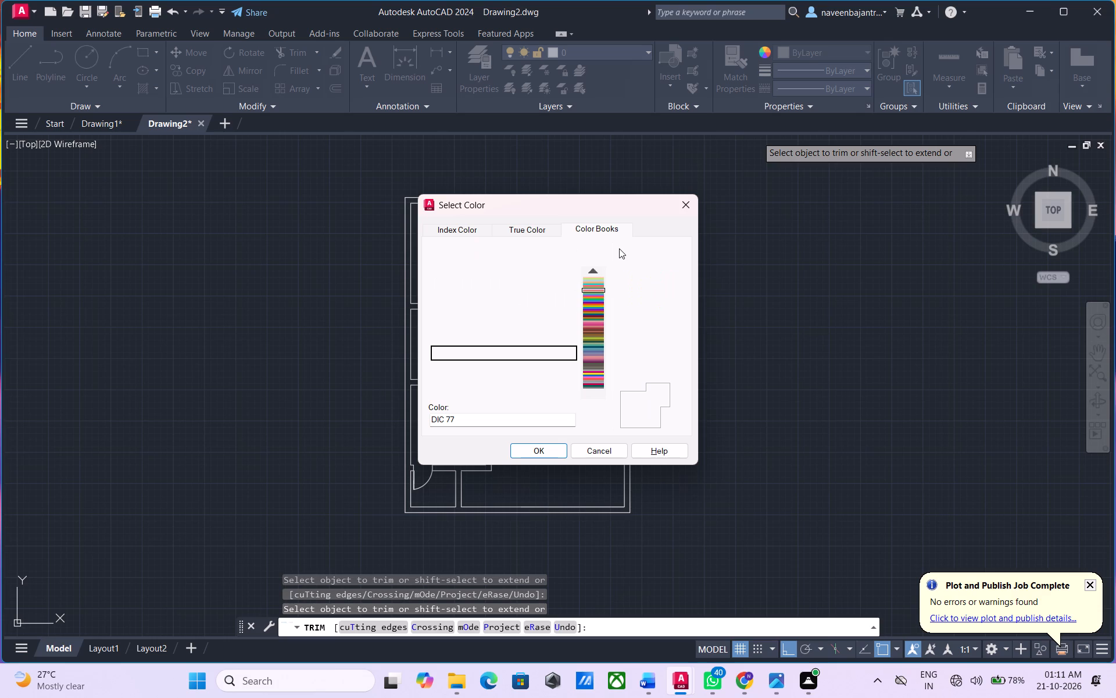
{"action": "key", "text": "Down"}
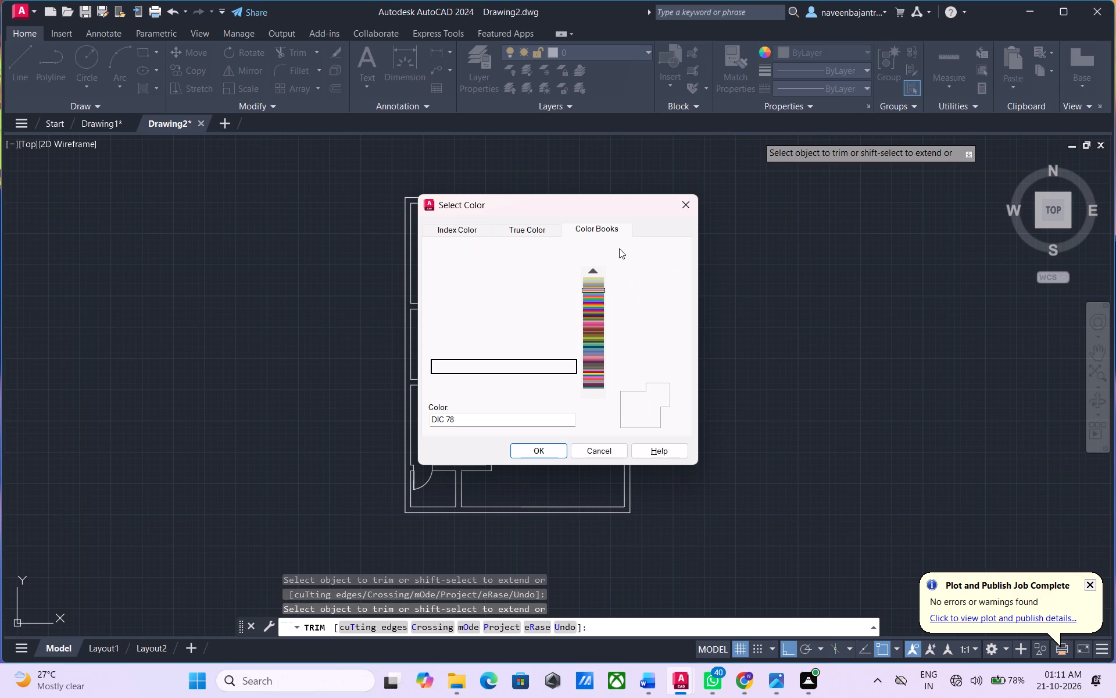
{"action": "key", "text": "Down"}
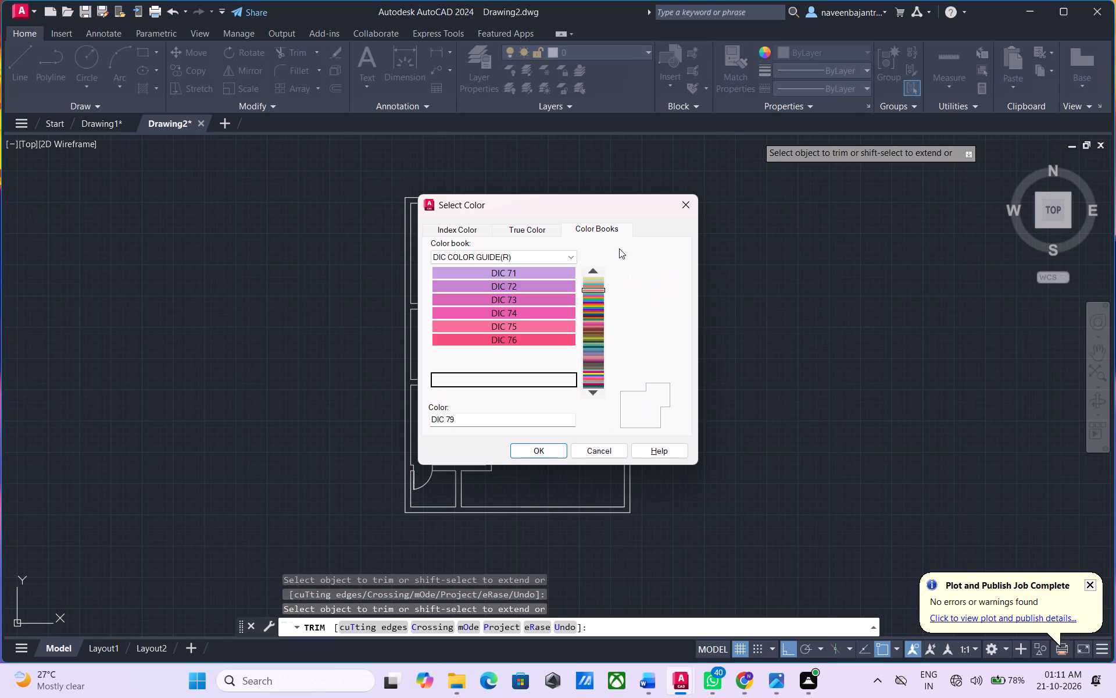
{"action": "key", "text": "Down"}
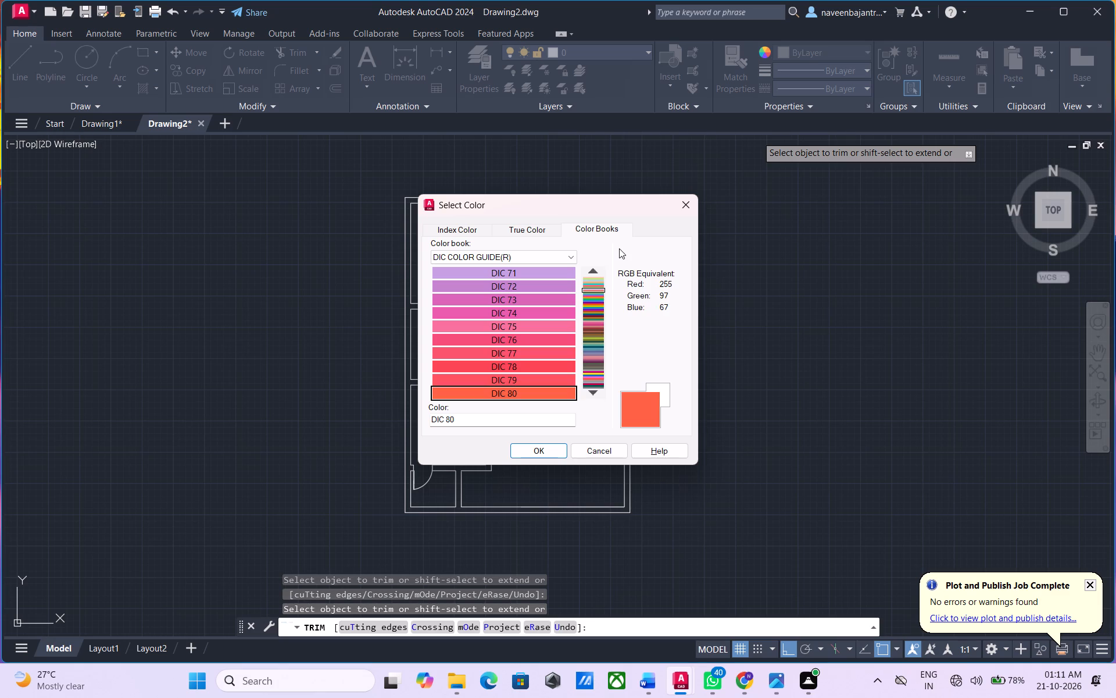
{"action": "key", "text": "Down"}
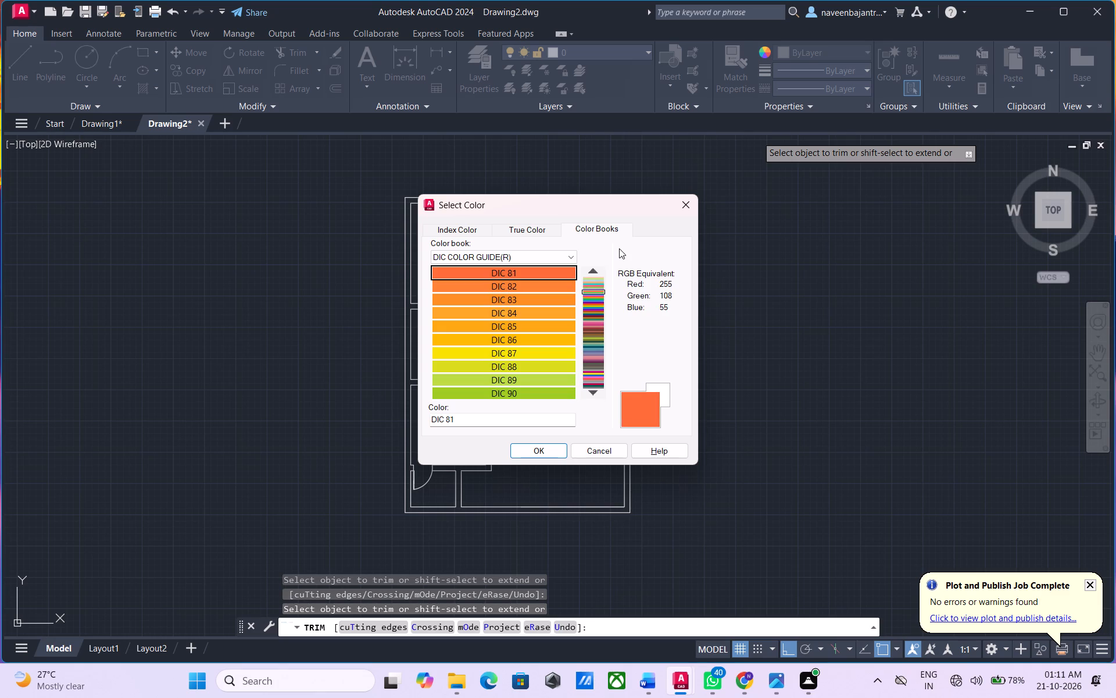
{"action": "key", "text": "Down"}
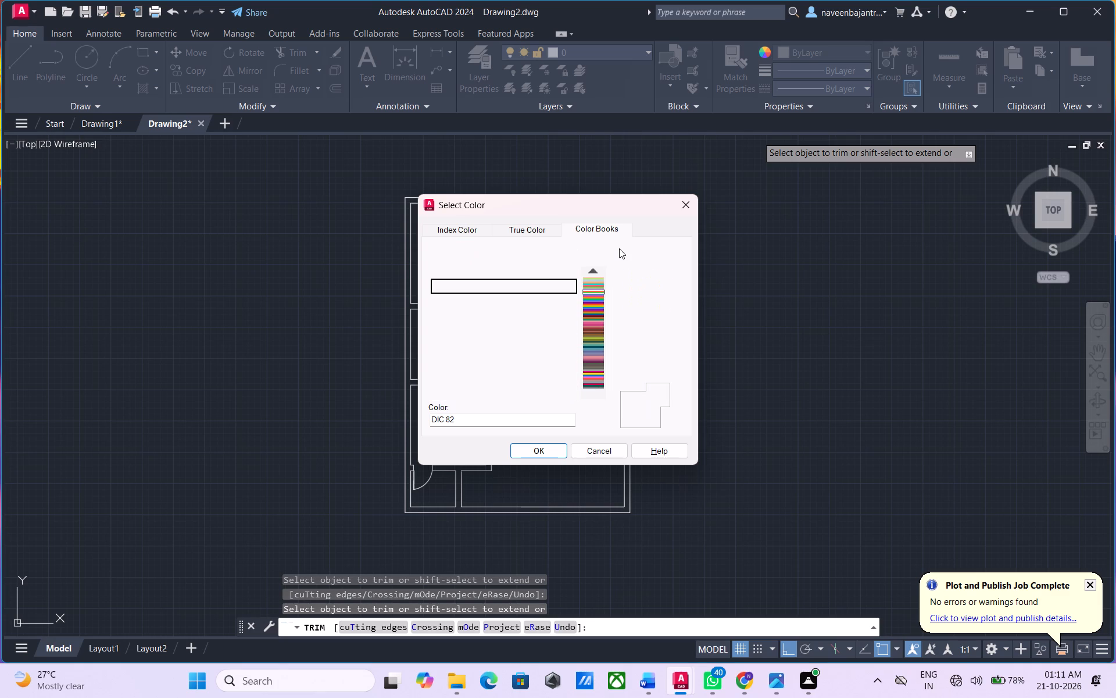
{"action": "key", "text": "Down"}
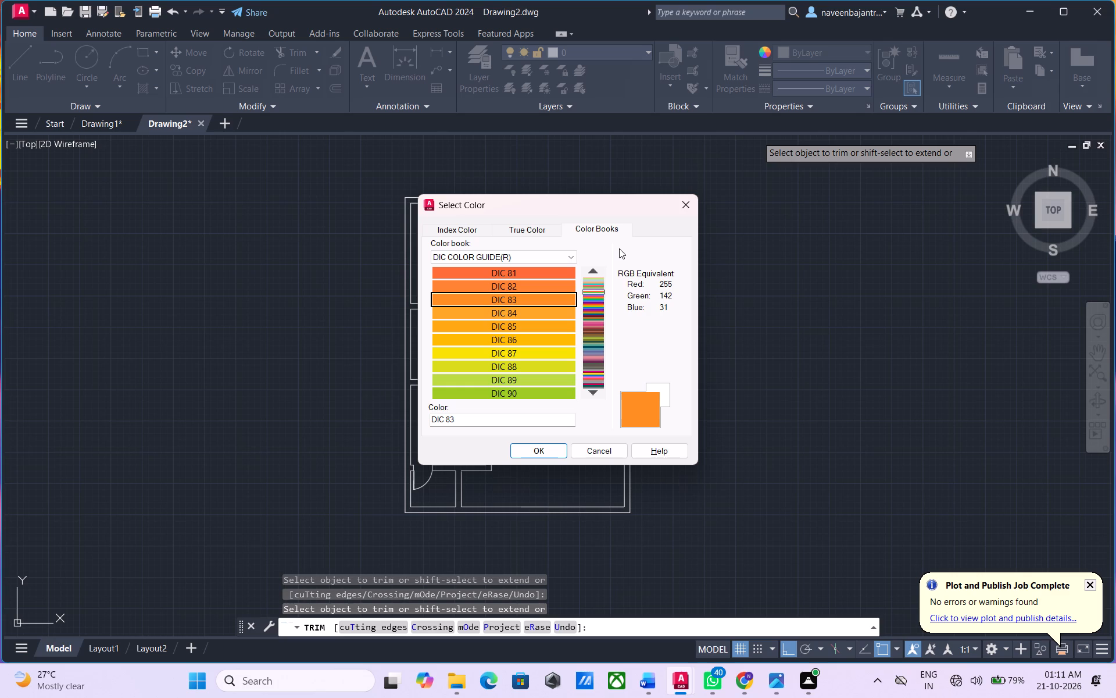
{"action": "key", "text": "Down"}
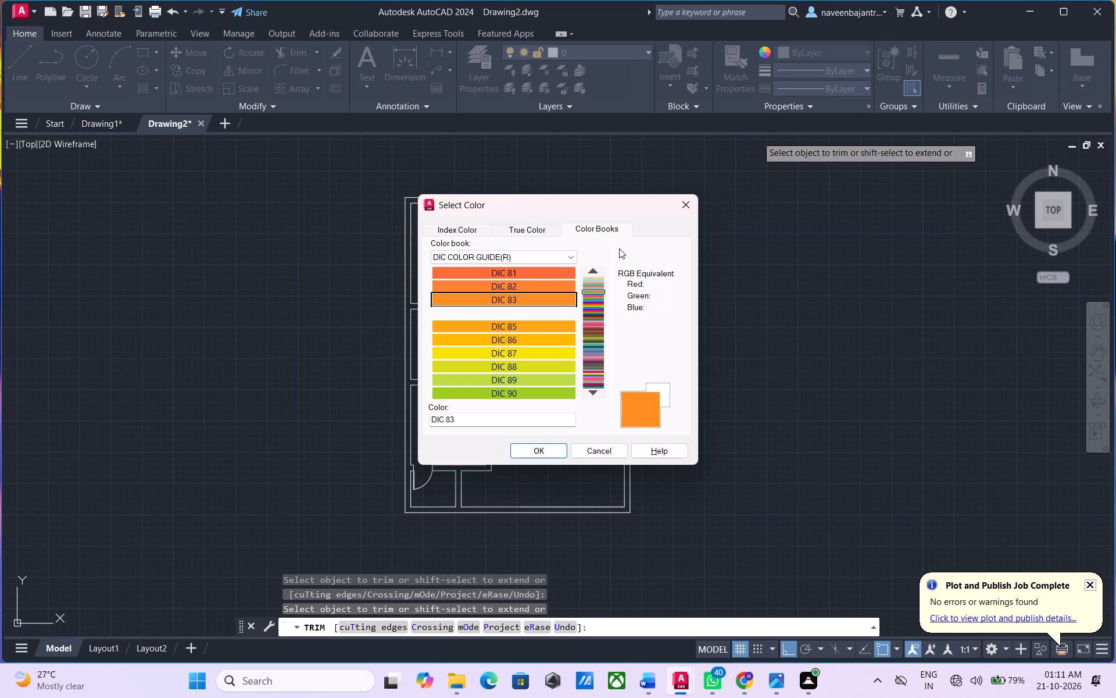
{"action": "key", "text": "Down"}
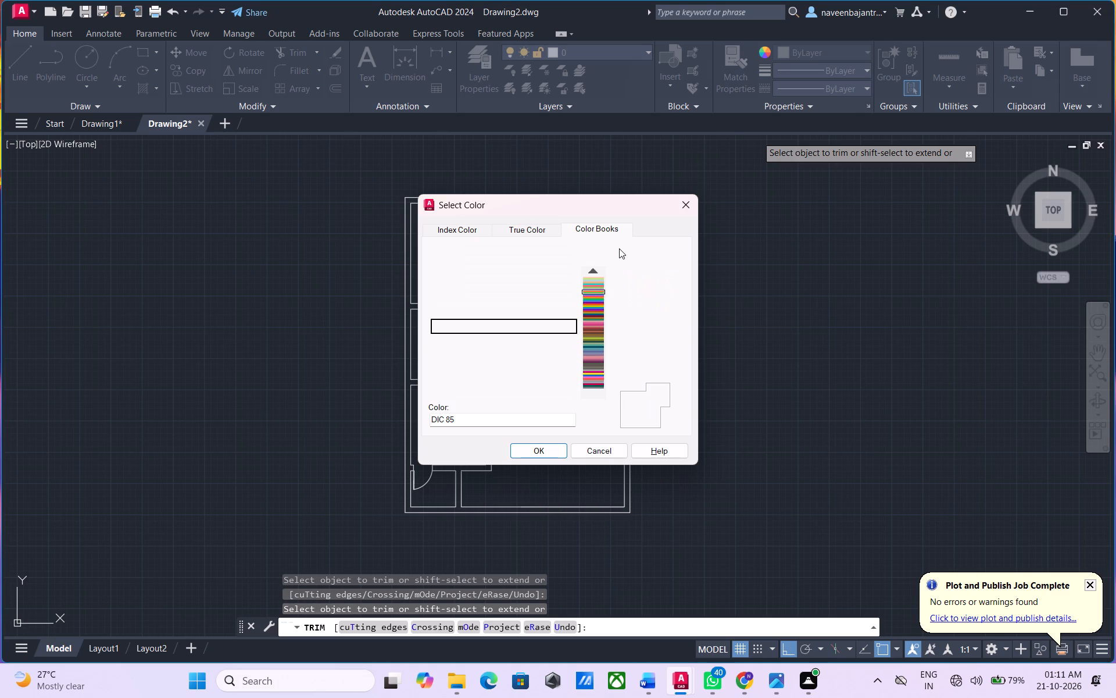
{"action": "key", "text": "Down"}
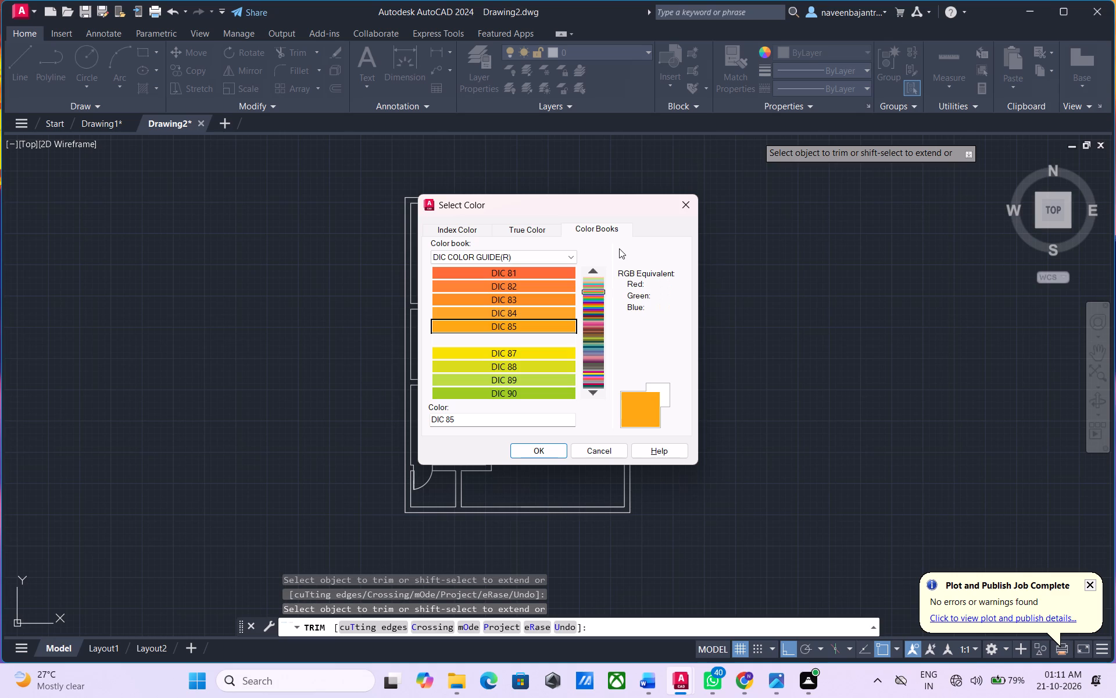
{"action": "key", "text": "Down"}
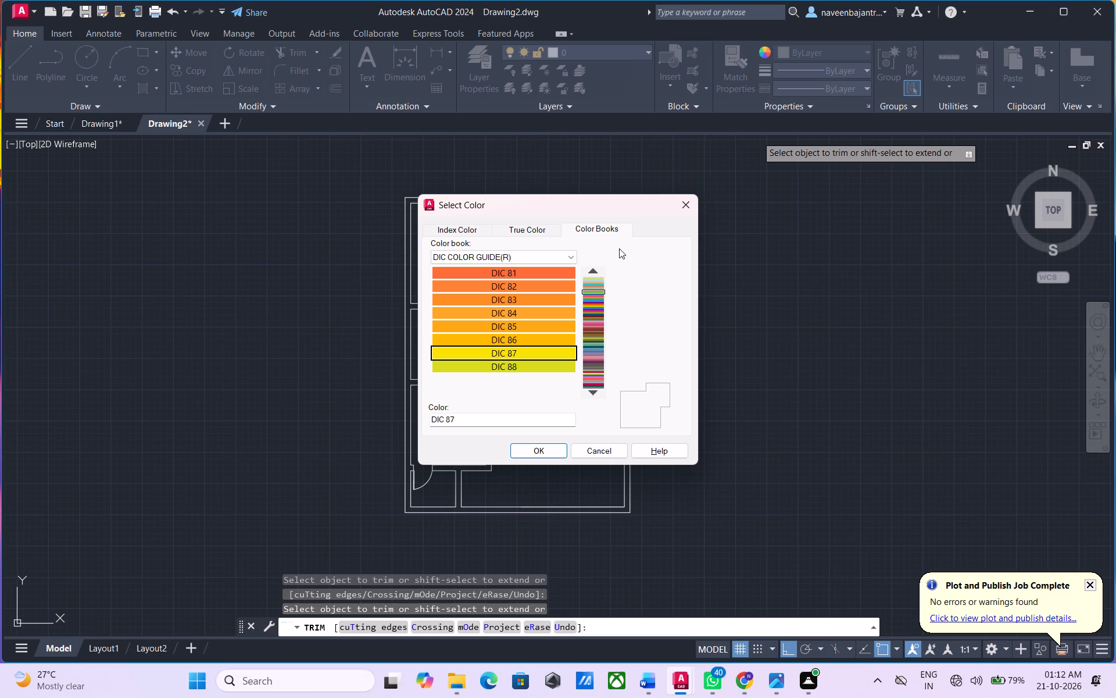
{"action": "key", "text": "Down"}
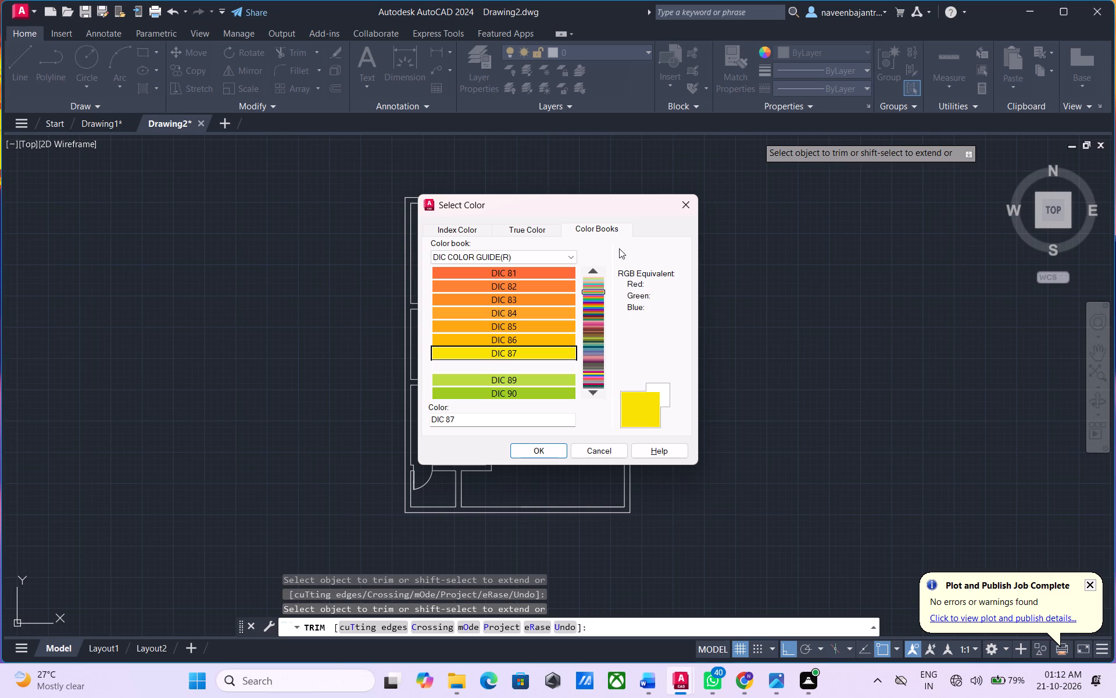
{"action": "key", "text": "Down"}
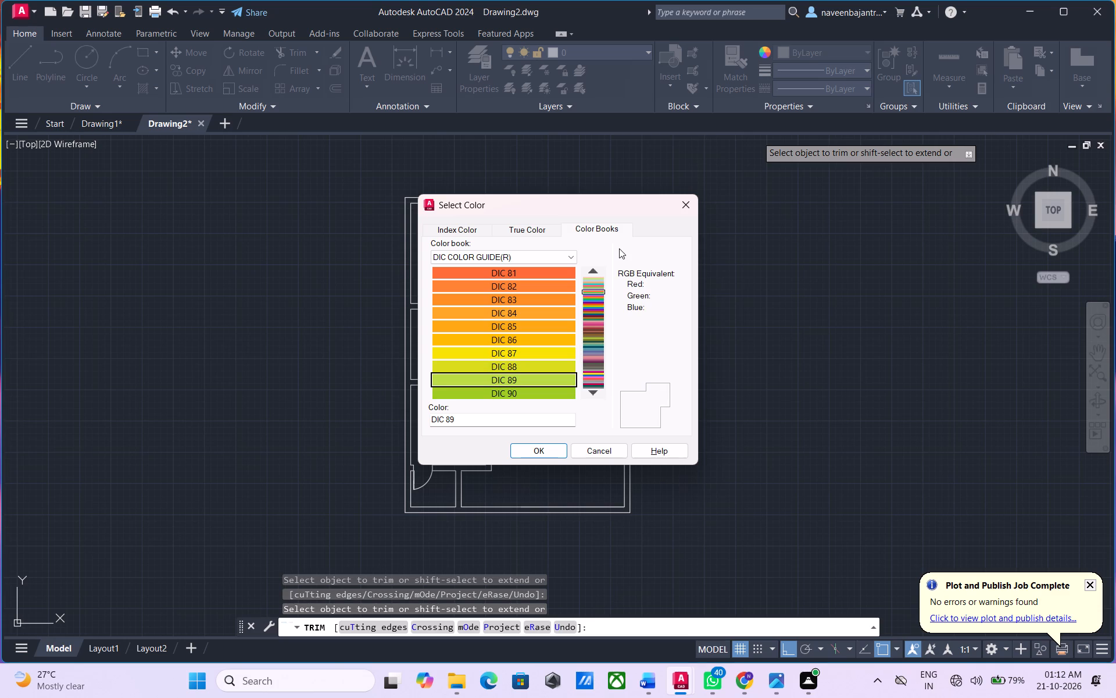
{"action": "key", "text": "Down"}
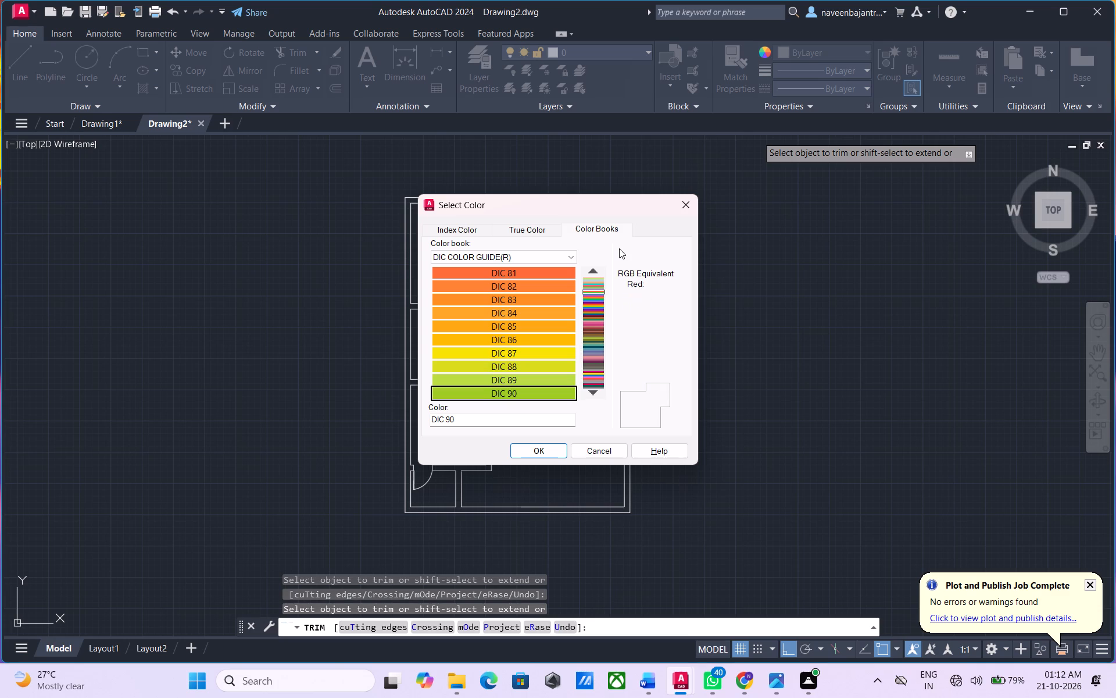
{"action": "key", "text": "Down"}
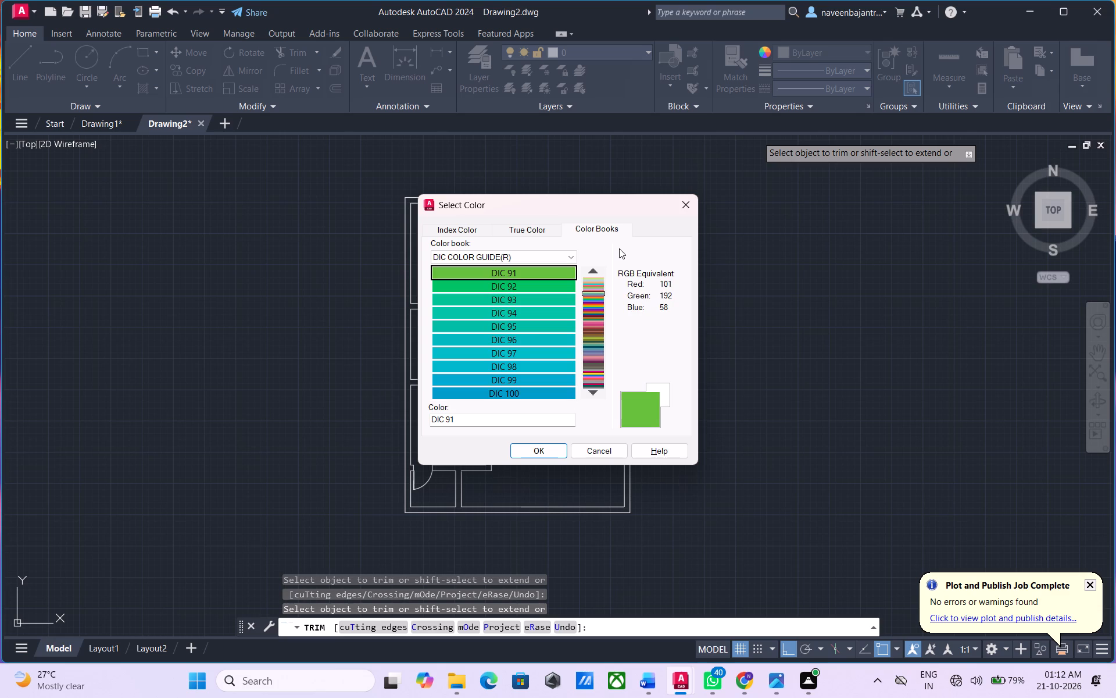
{"action": "key", "text": "Down"}
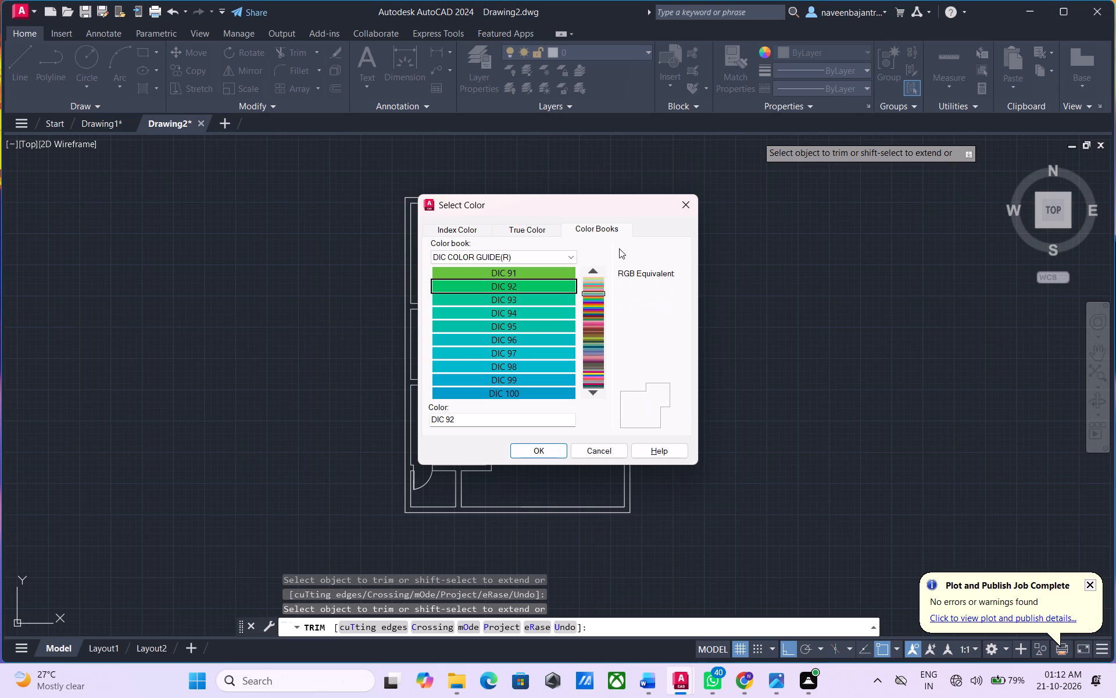
{"action": "key", "text": "Down"}
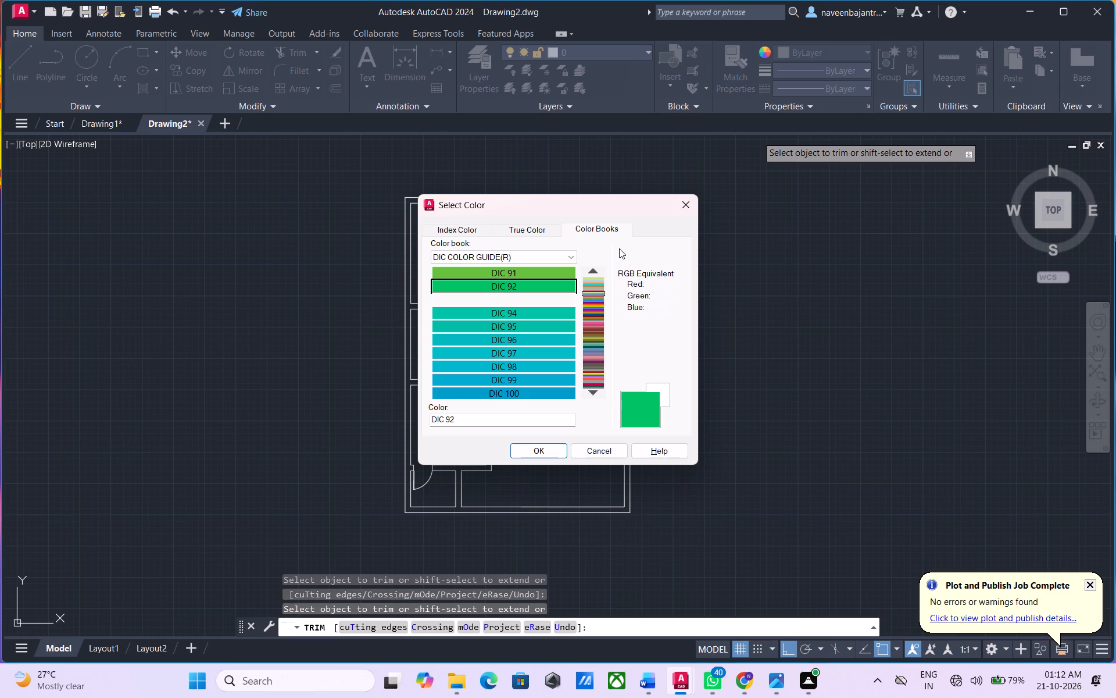
{"action": "key", "text": "Down"}
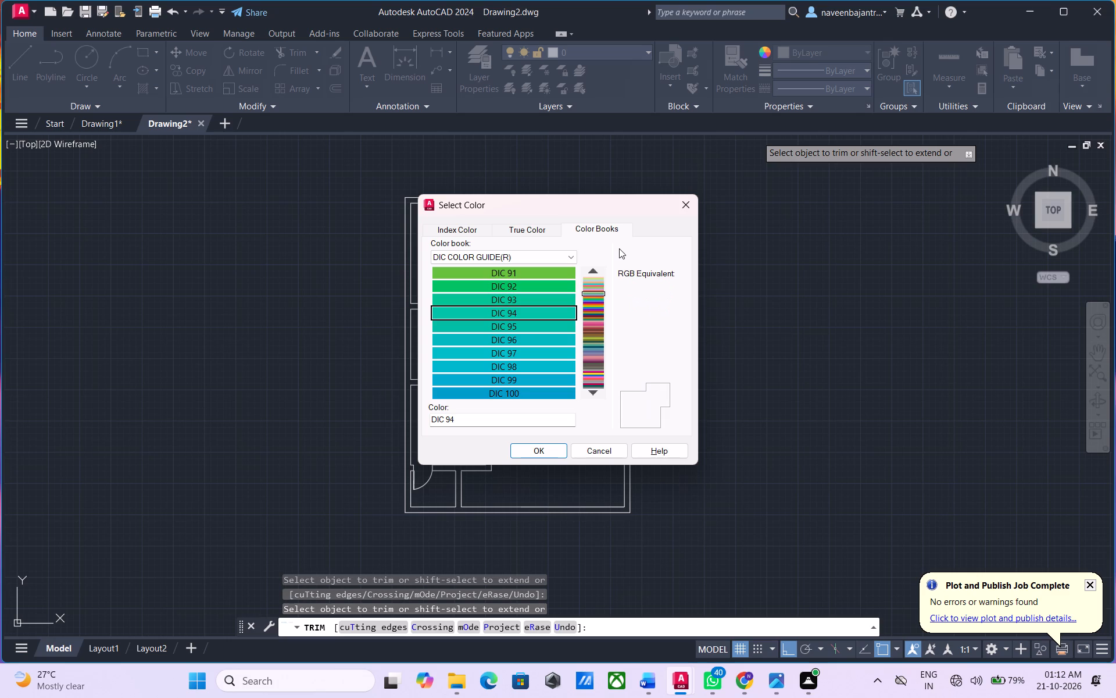
{"action": "key", "text": "Down"}
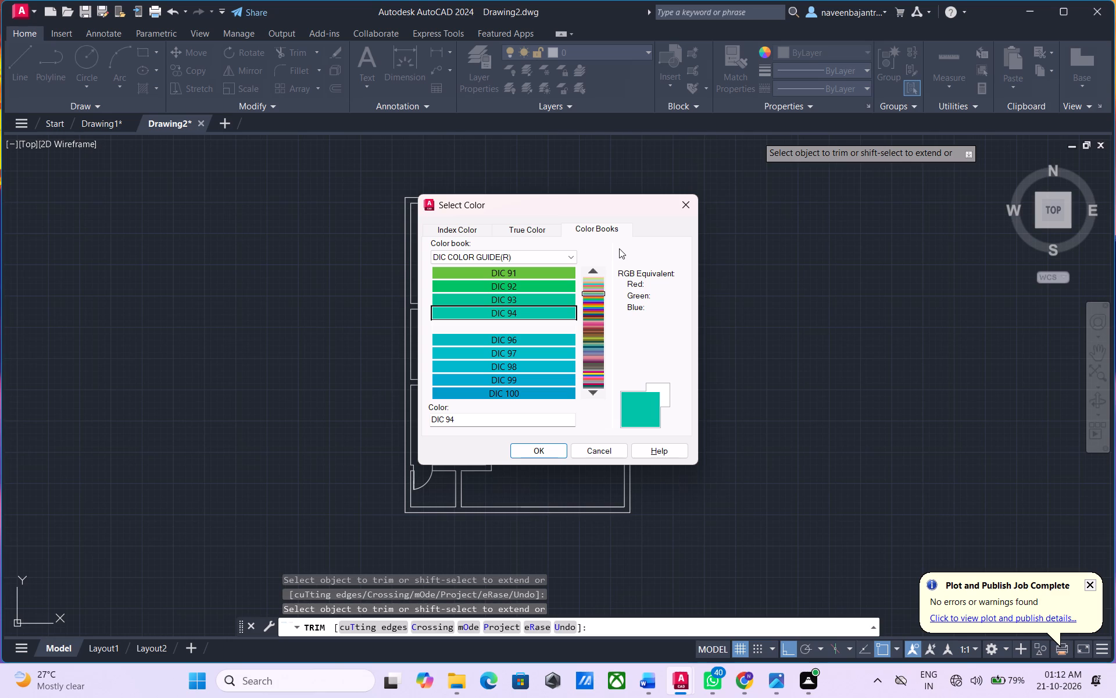
{"action": "key", "text": "Down"}
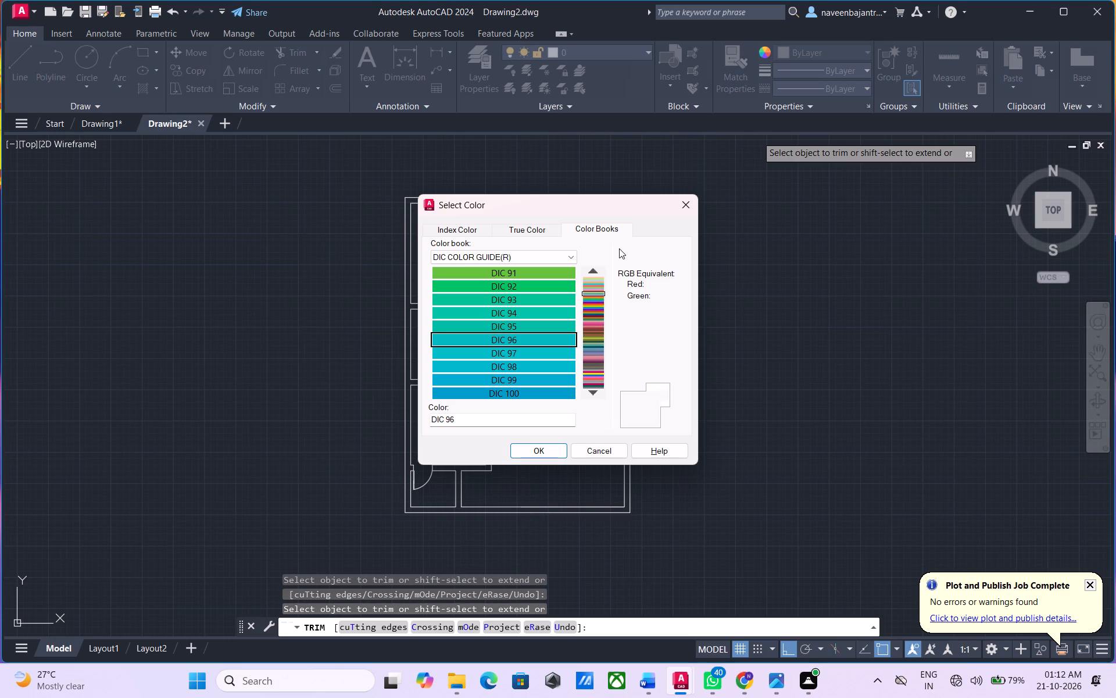
{"action": "key", "text": "Down"}
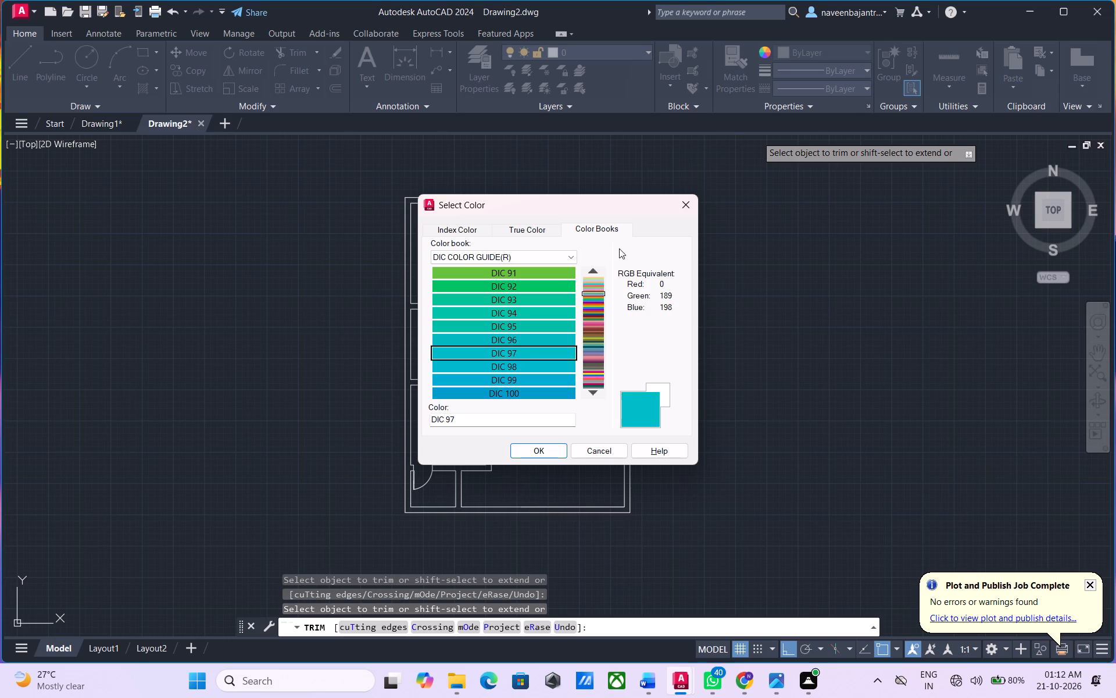
{"action": "key", "text": "Down"}
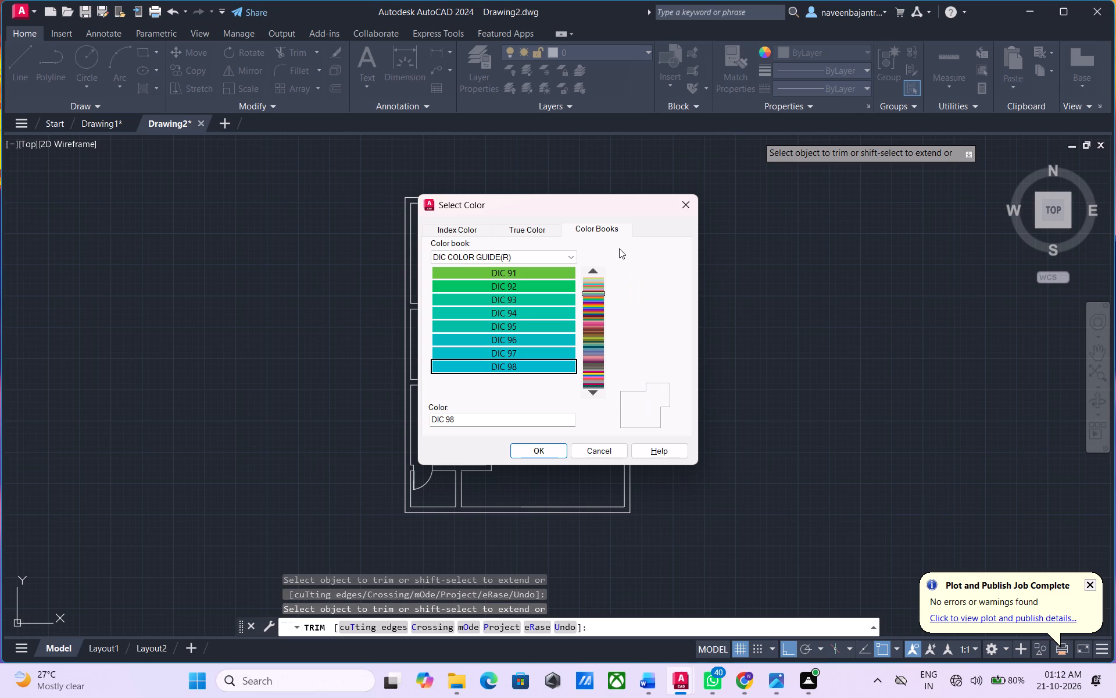
{"action": "key", "text": "Down"}
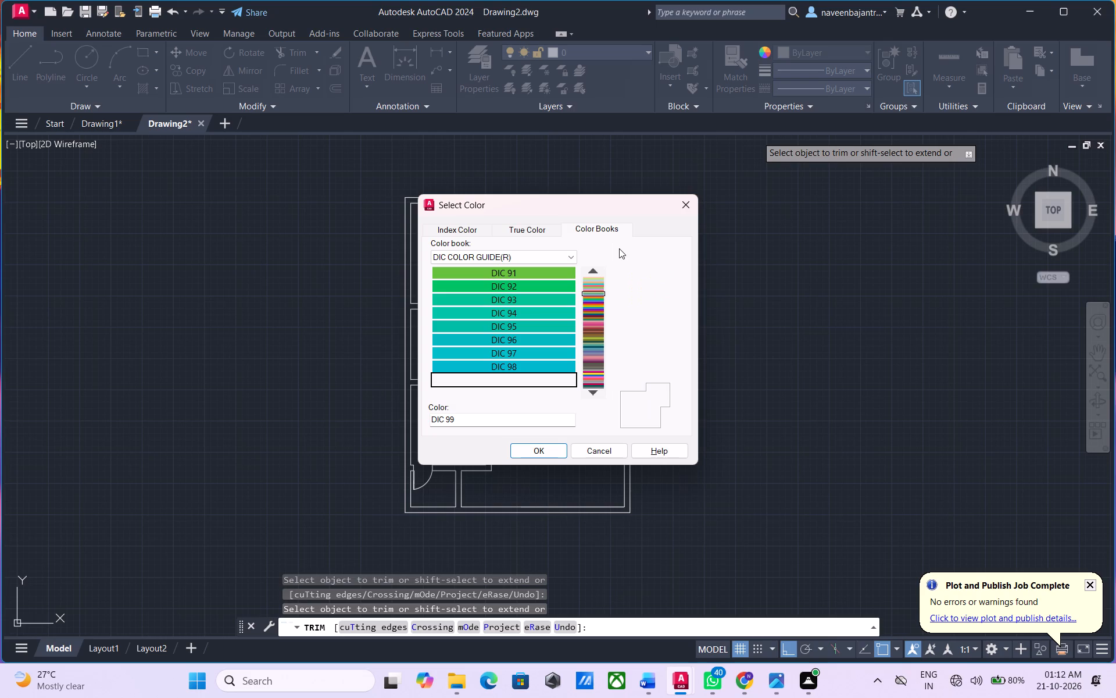
{"action": "key", "text": "Down"}
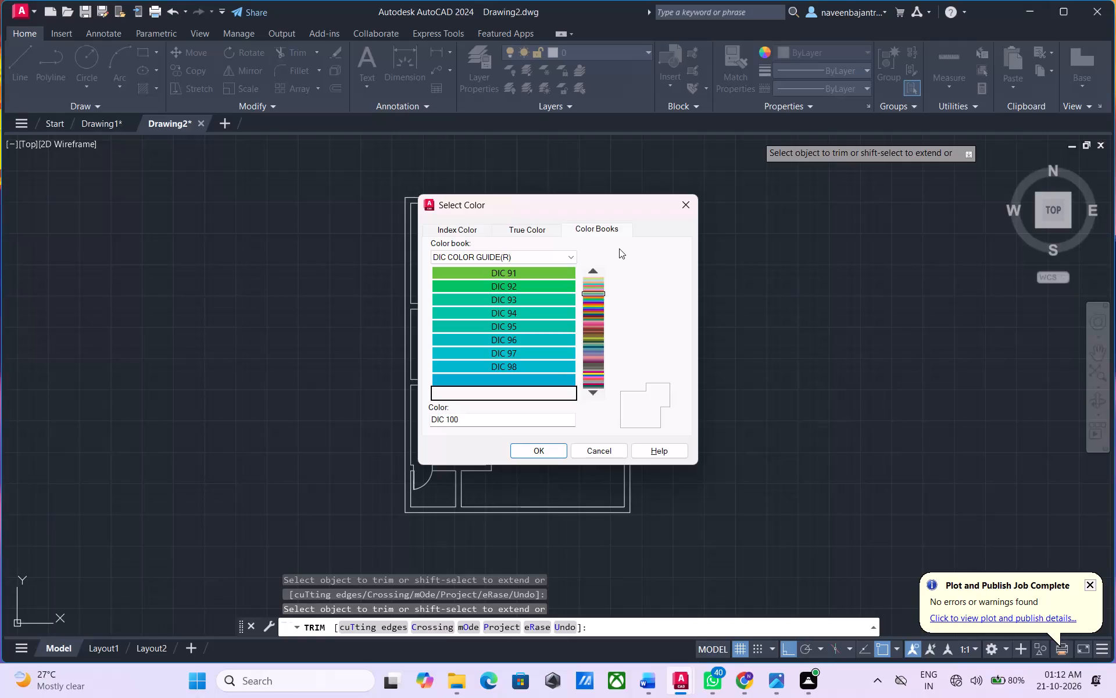
{"action": "key", "text": "Down"}
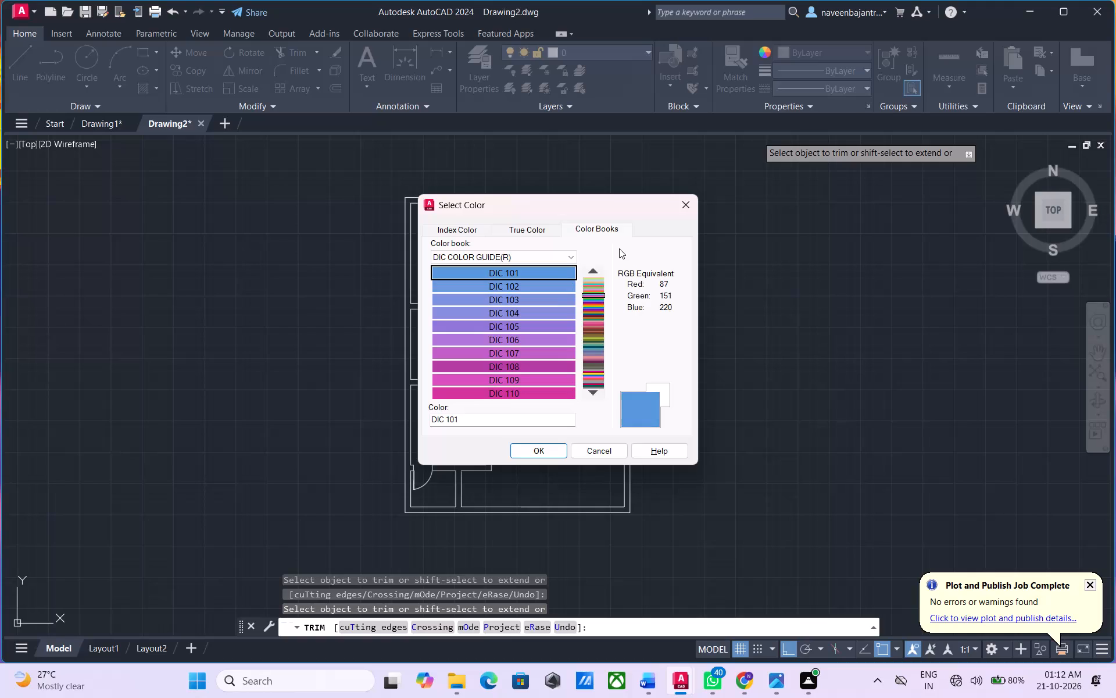
{"action": "key", "text": "Down"}
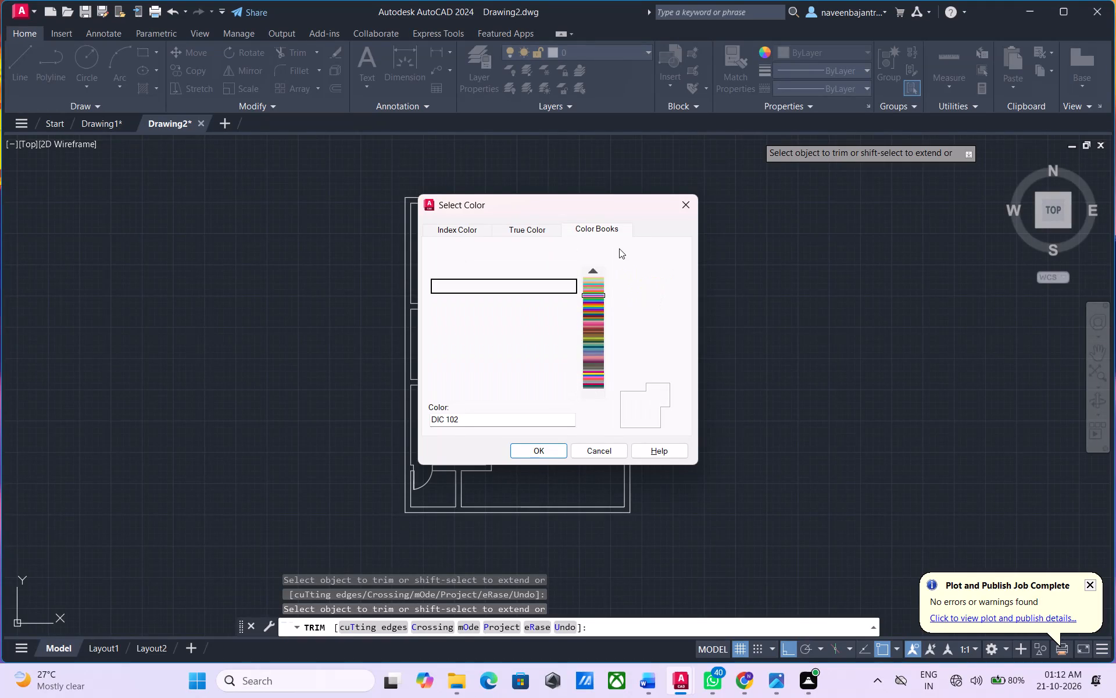
{"action": "key", "text": "Down"}
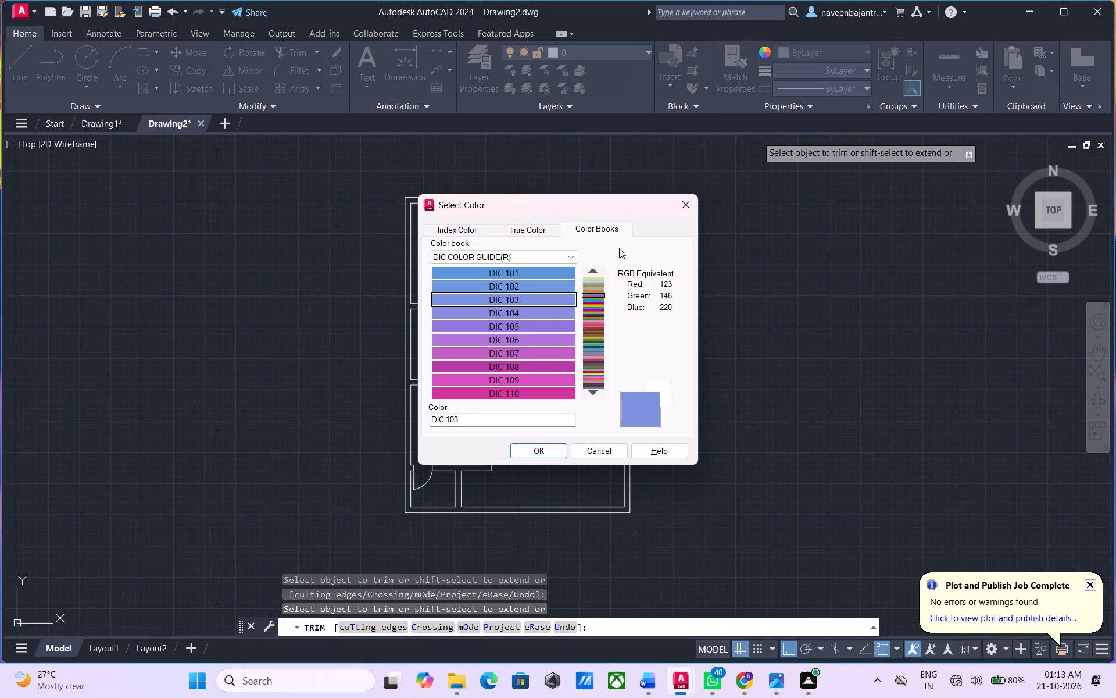
{"action": "key", "text": "Down"}
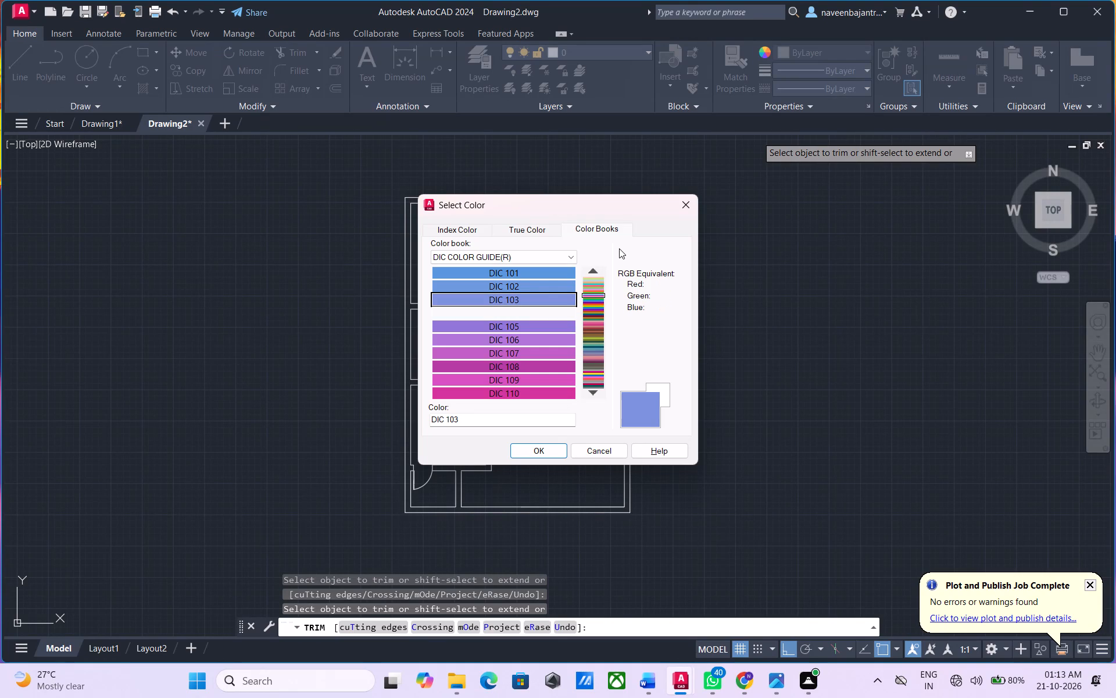
{"action": "key", "text": "Down"}
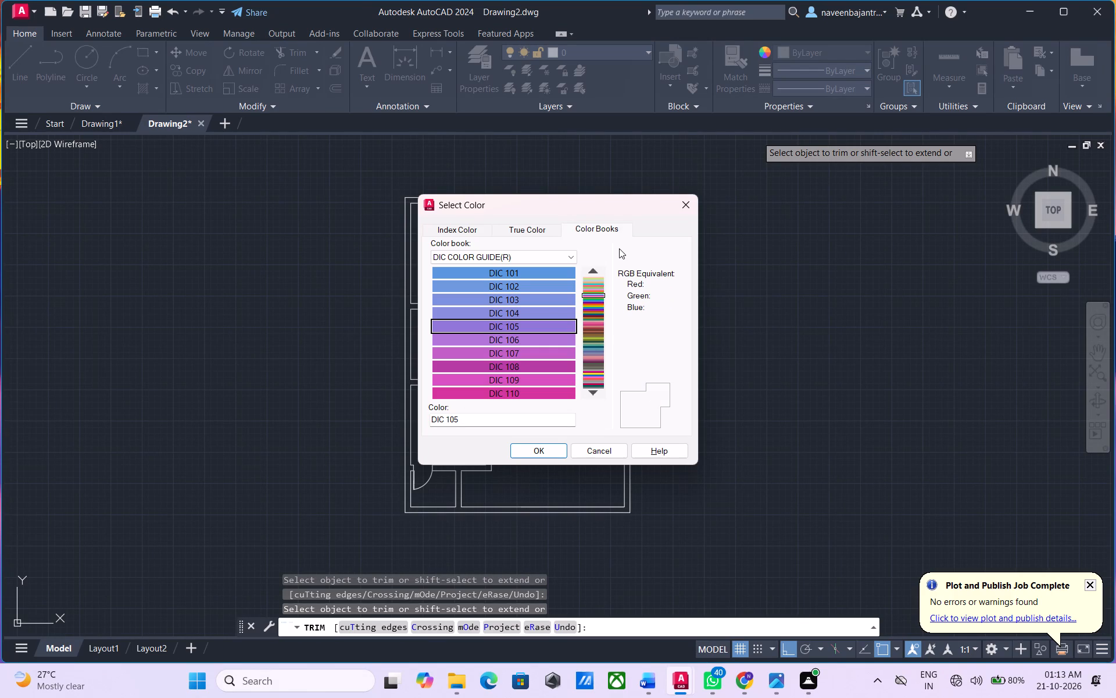
{"action": "key", "text": "Down"}
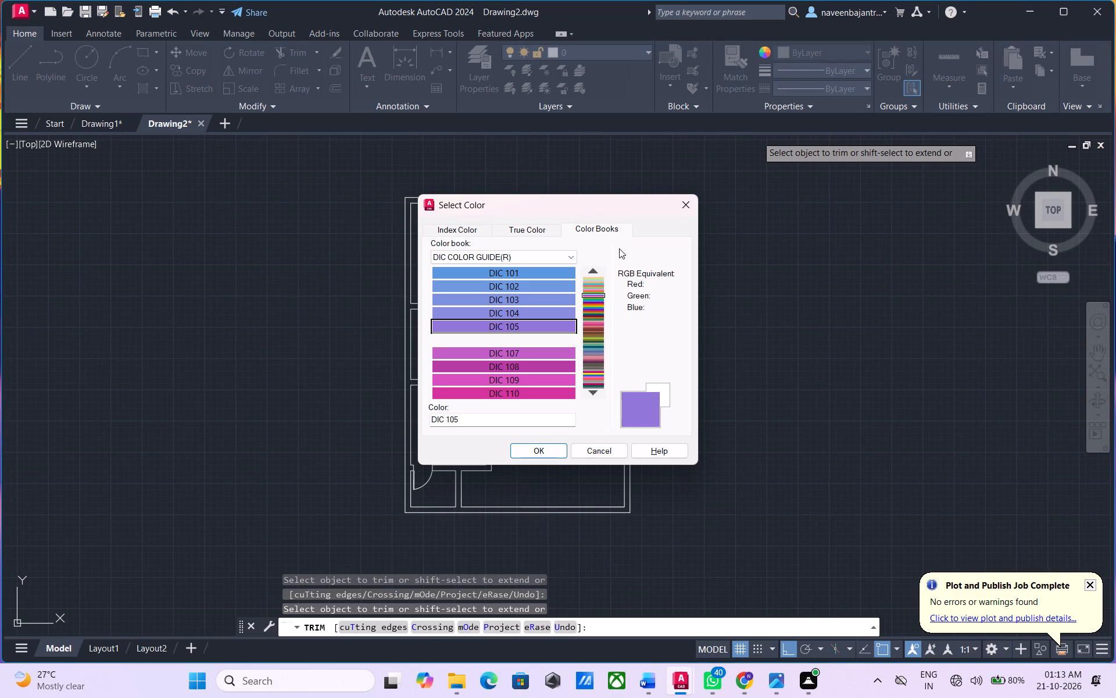
{"action": "key", "text": "Down"}
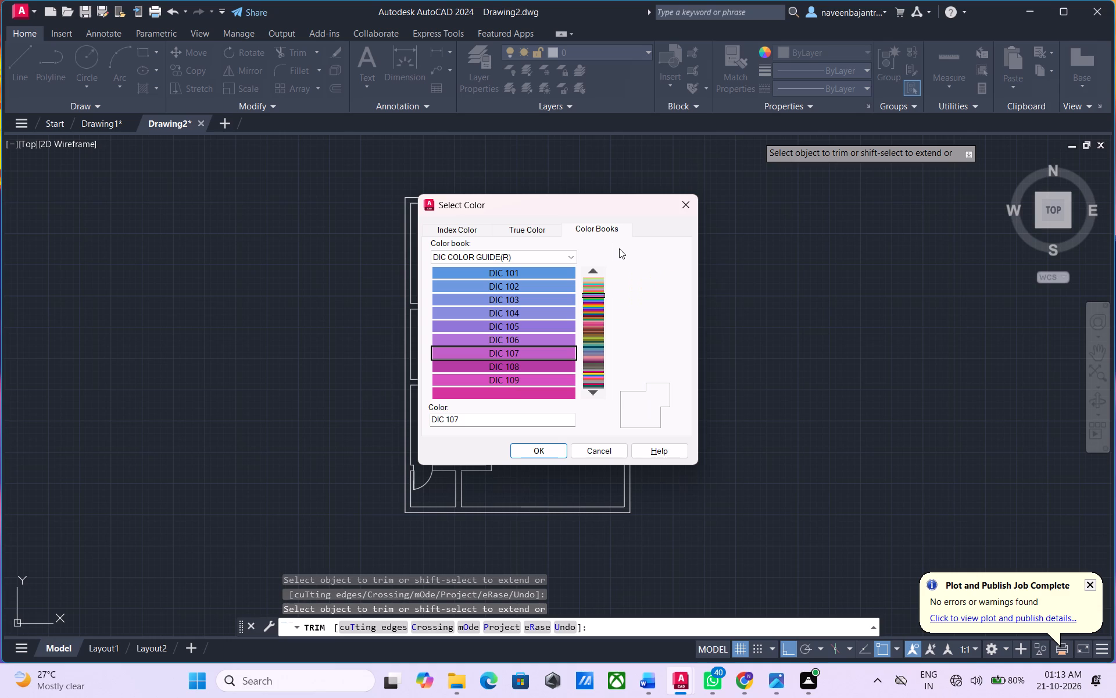
{"action": "key", "text": "Down"}
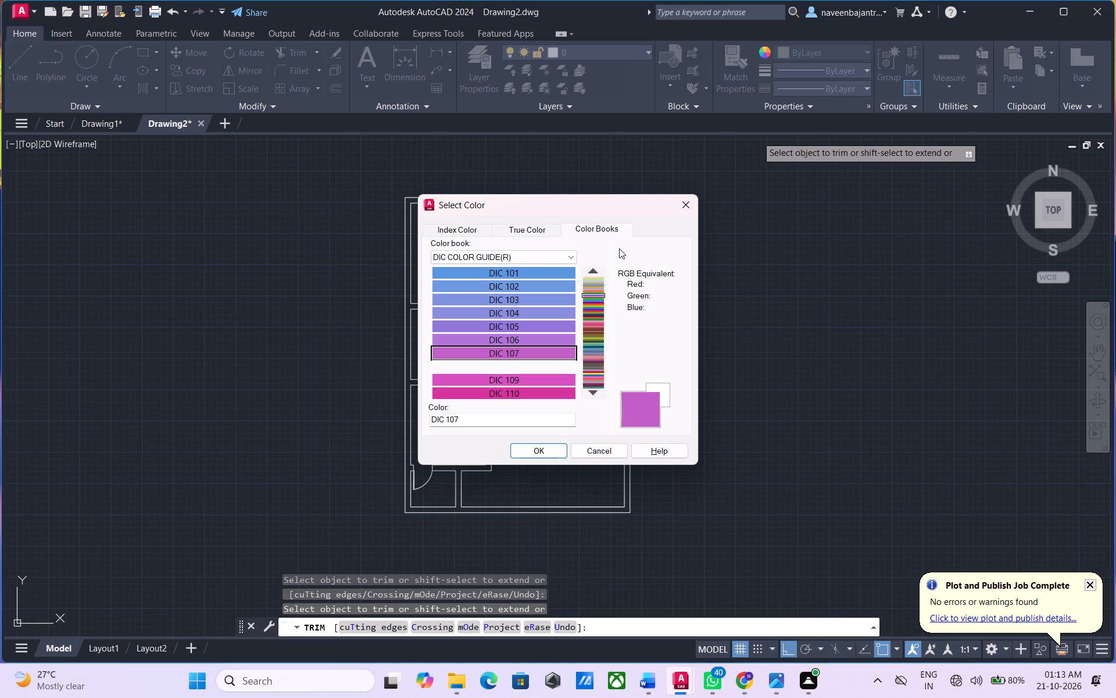
{"action": "key", "text": "Down"}
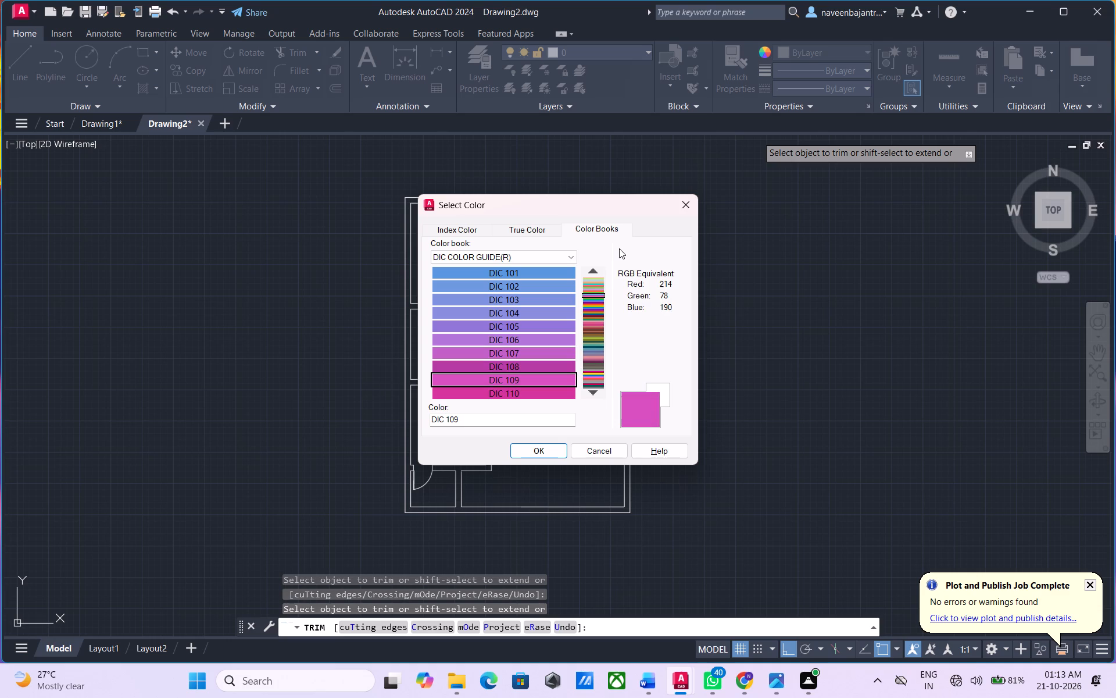
{"action": "key", "text": "Down"}
Continue browsing the DIC COLOR GUIDE(R) color book from DIC 110 to DIC 130 for a current object colour.
{"action": "key", "text": "Down"}
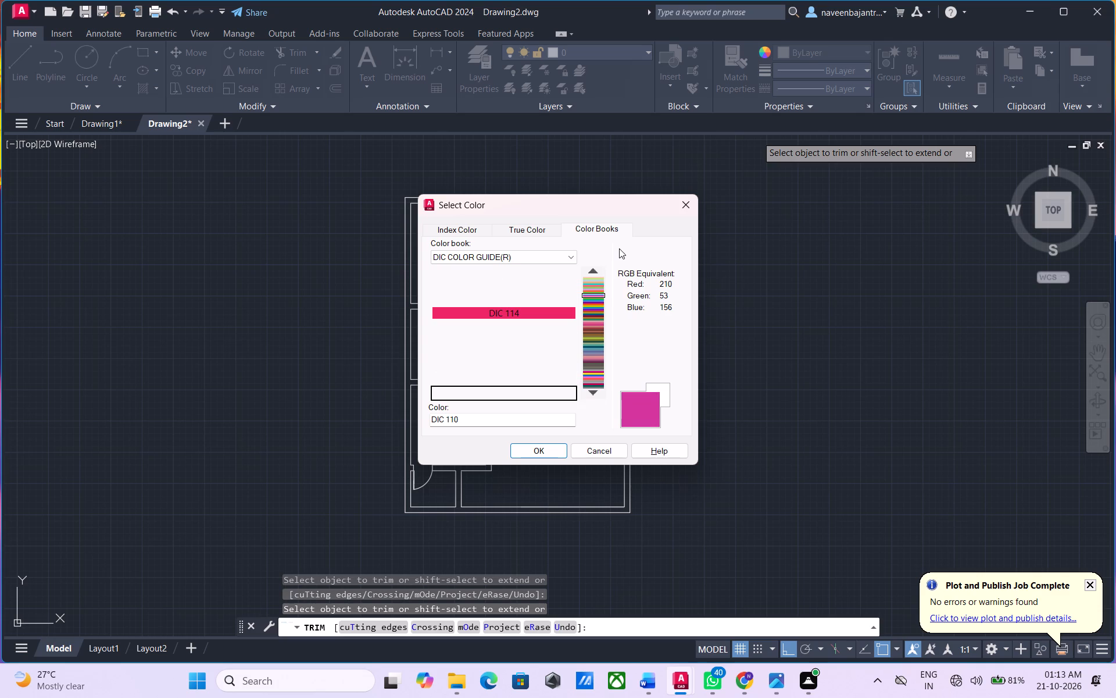
{"action": "key", "text": "Down"}
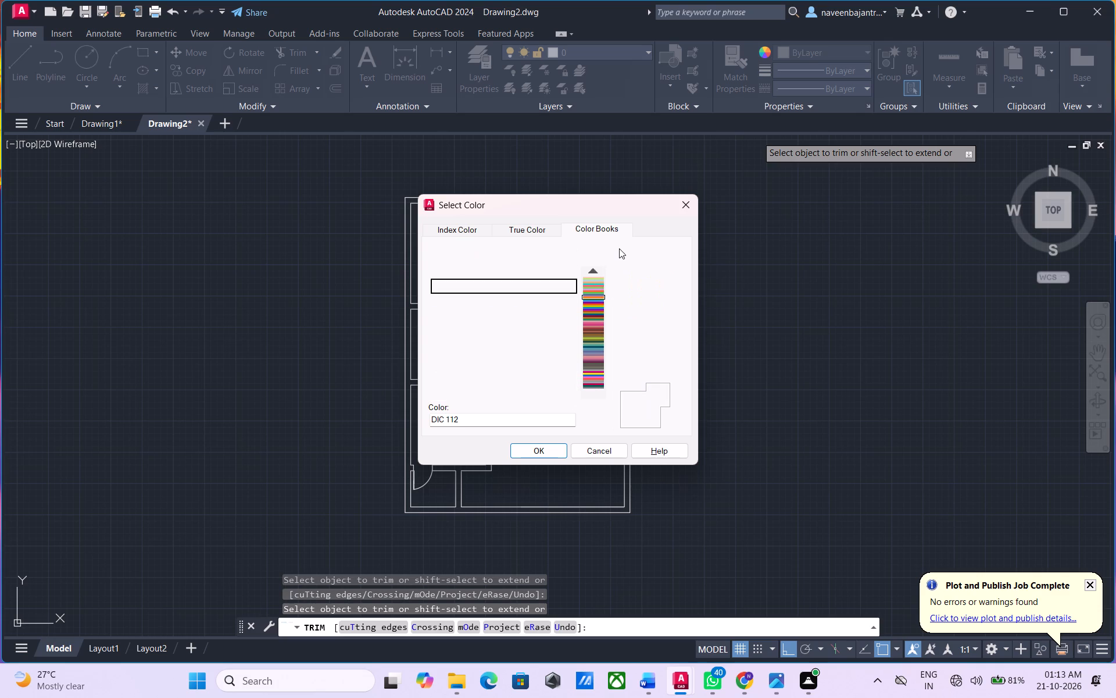
{"action": "key", "text": "Down"}
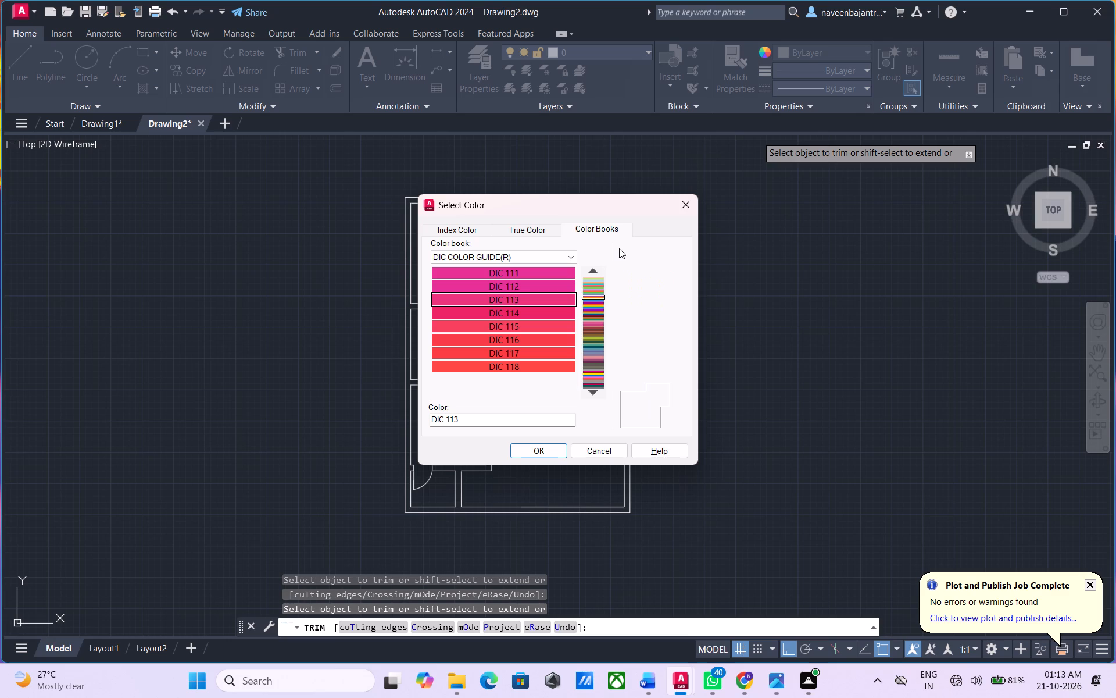
{"action": "key", "text": "Down"}
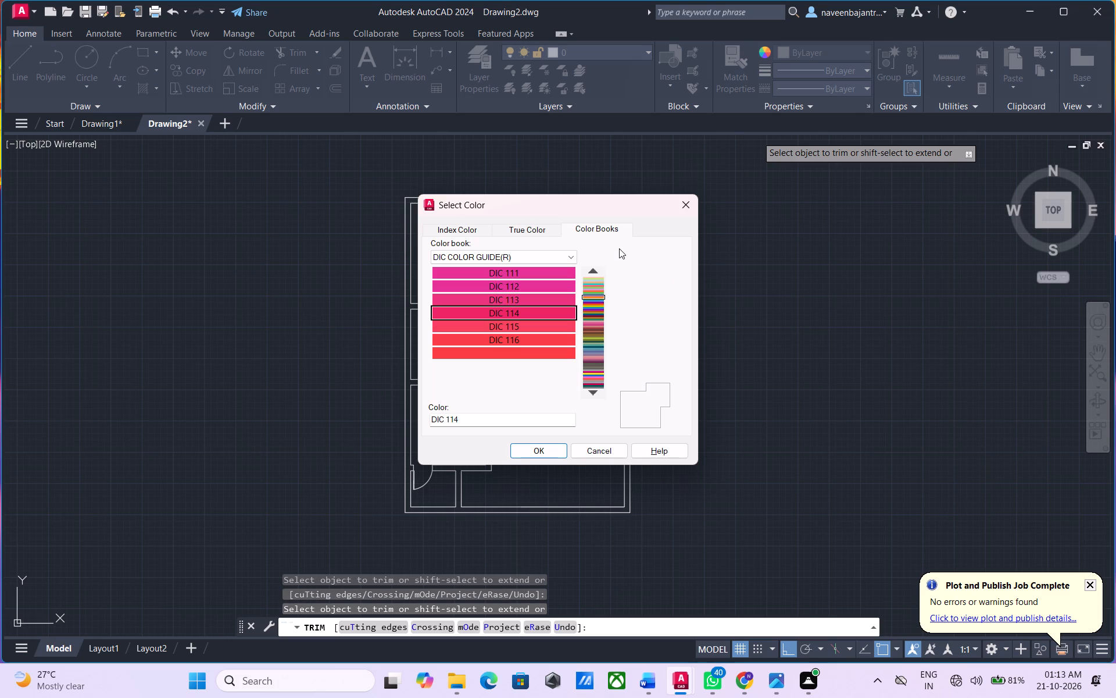
{"action": "key", "text": "Down"}
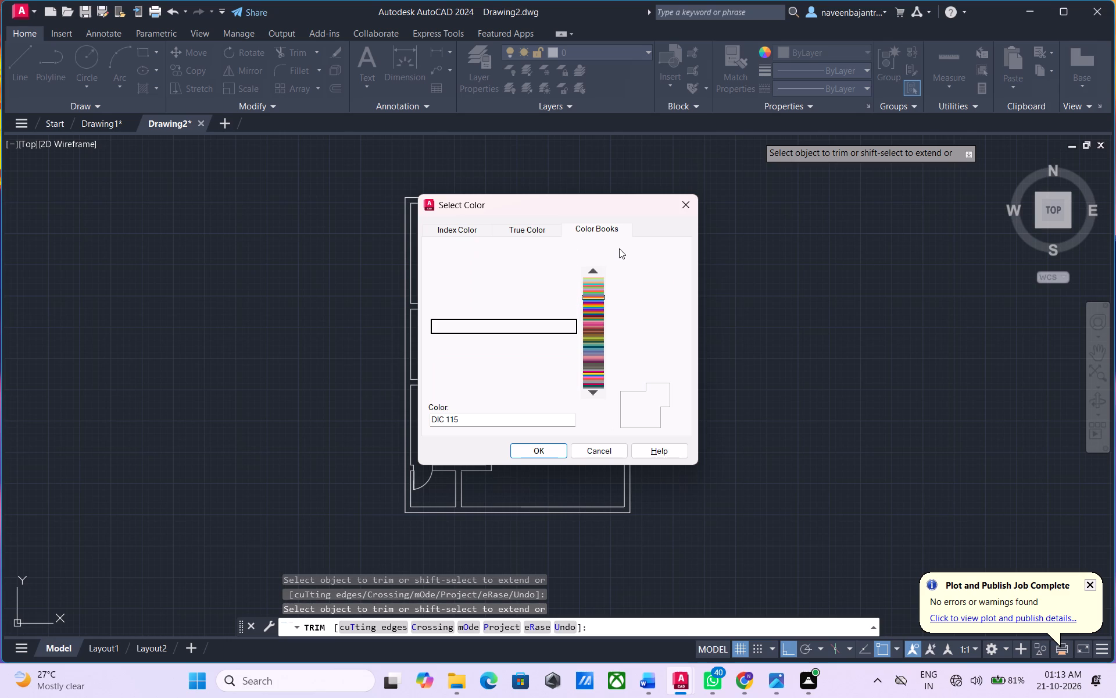
{"action": "key", "text": "Down"}
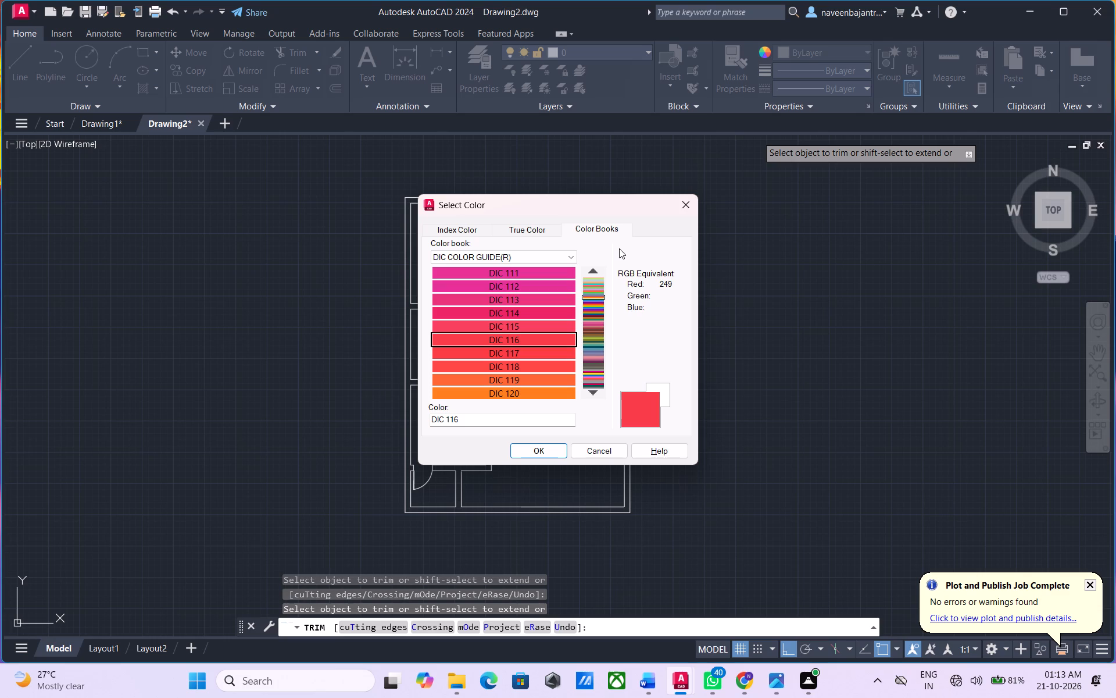
{"action": "key", "text": "Down"}
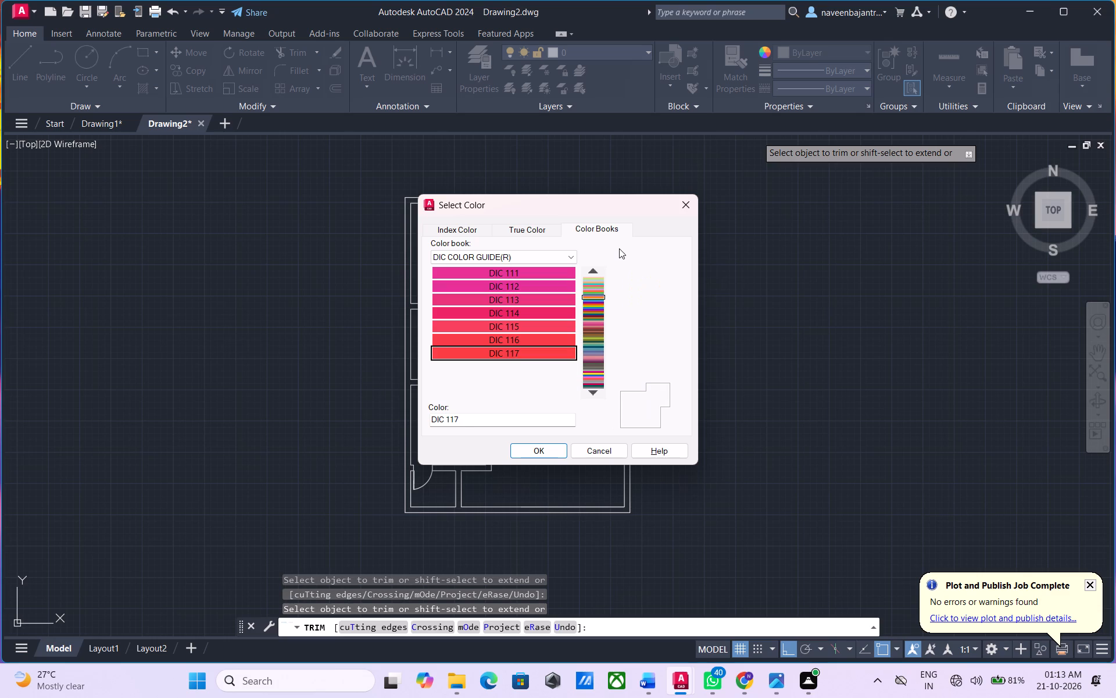
{"action": "key", "text": "Down"}
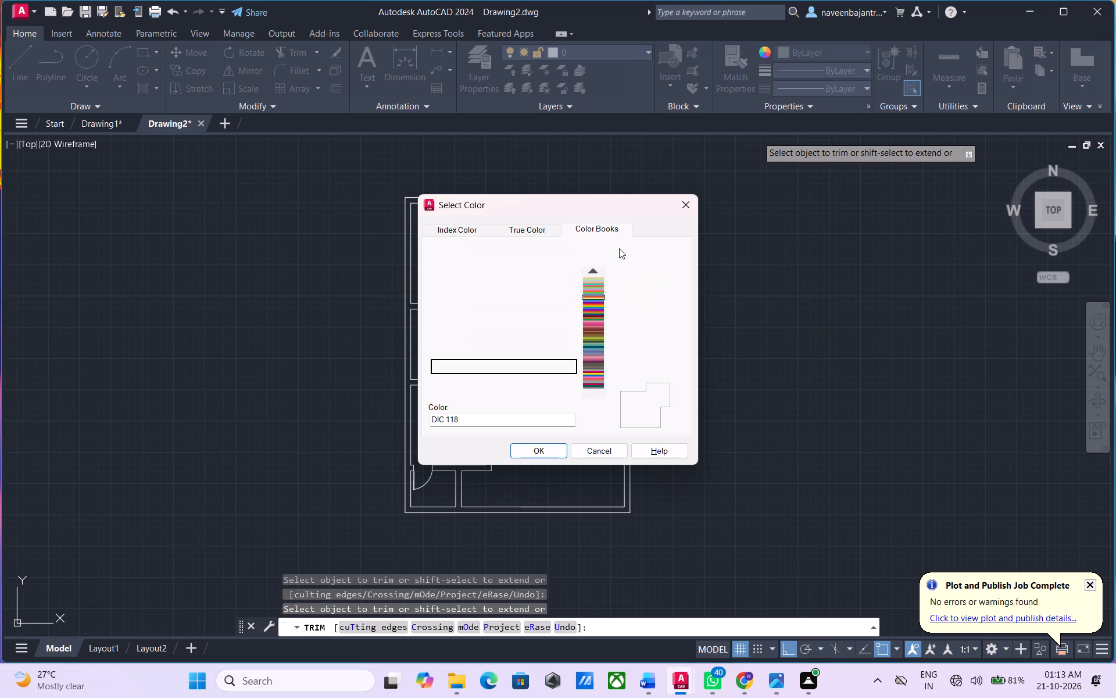
{"action": "key", "text": "Down"}
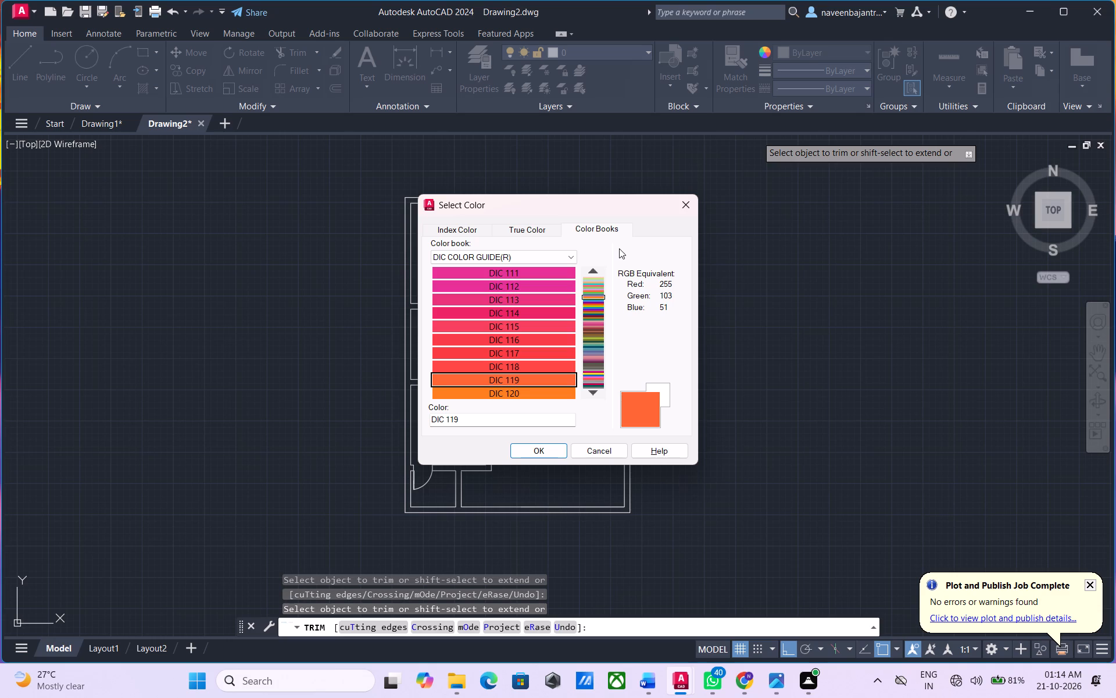
{"action": "key", "text": "Down"}
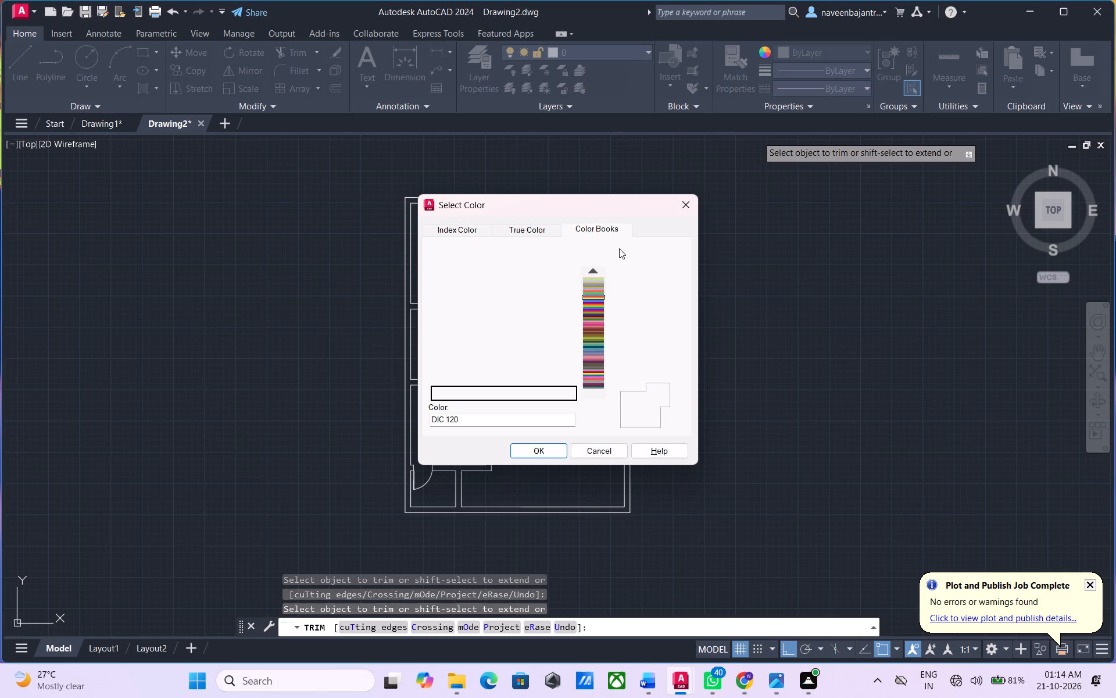
{"action": "key", "text": "Down"}
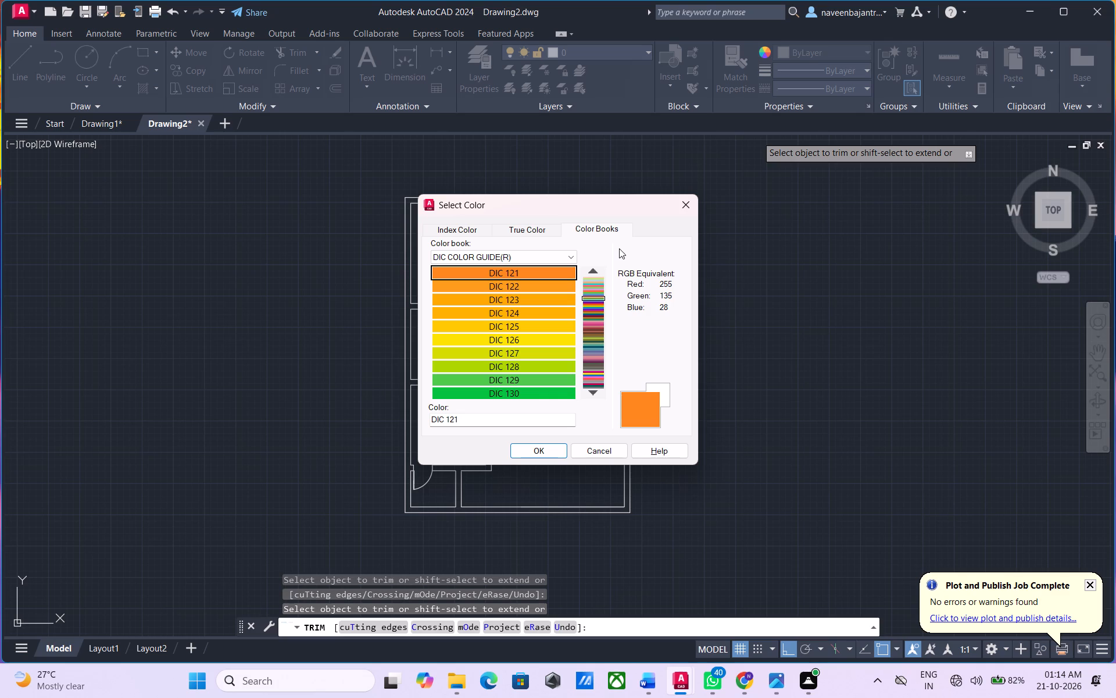
{"action": "key", "text": "Down"}
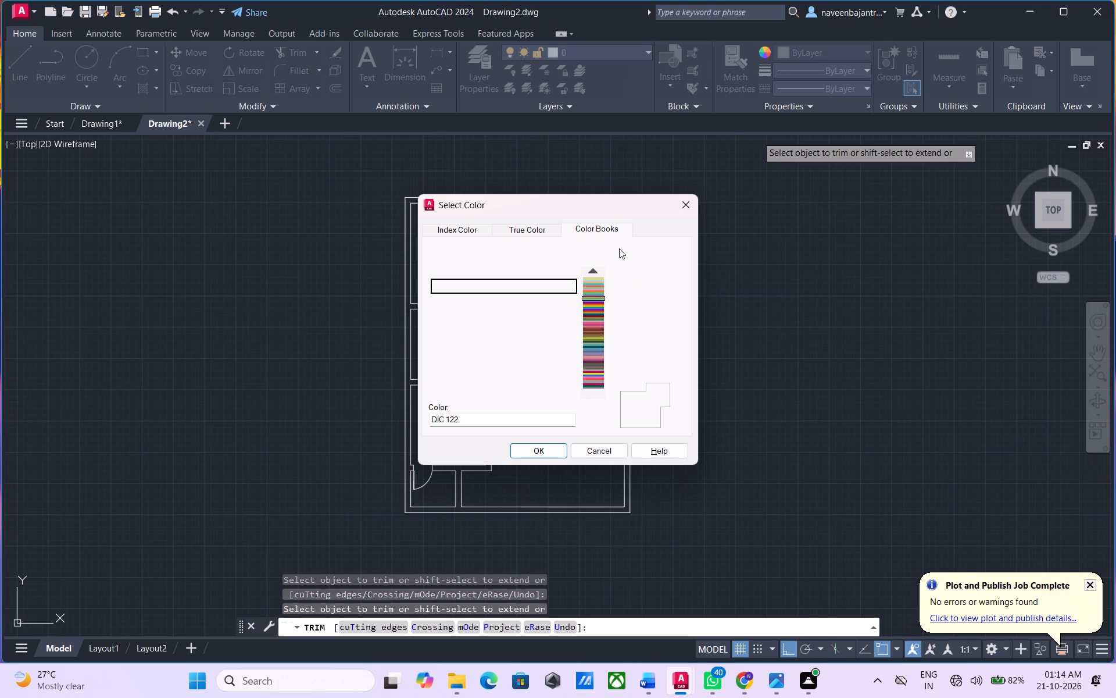
{"action": "key", "text": "Down"}
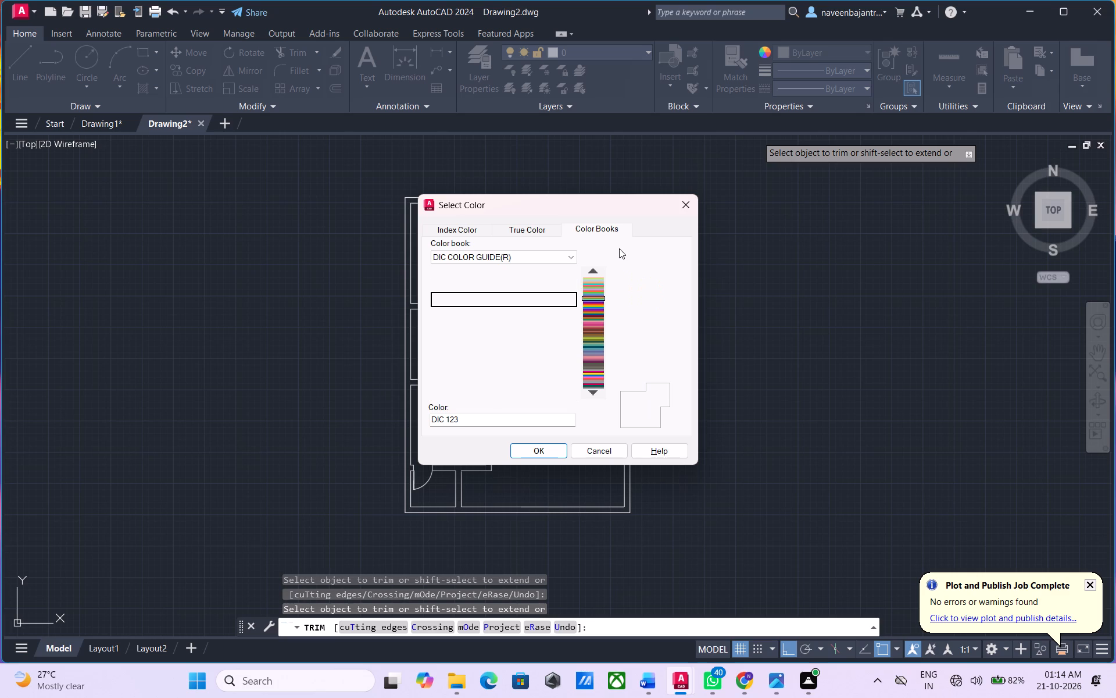
{"action": "key", "text": "Down"}
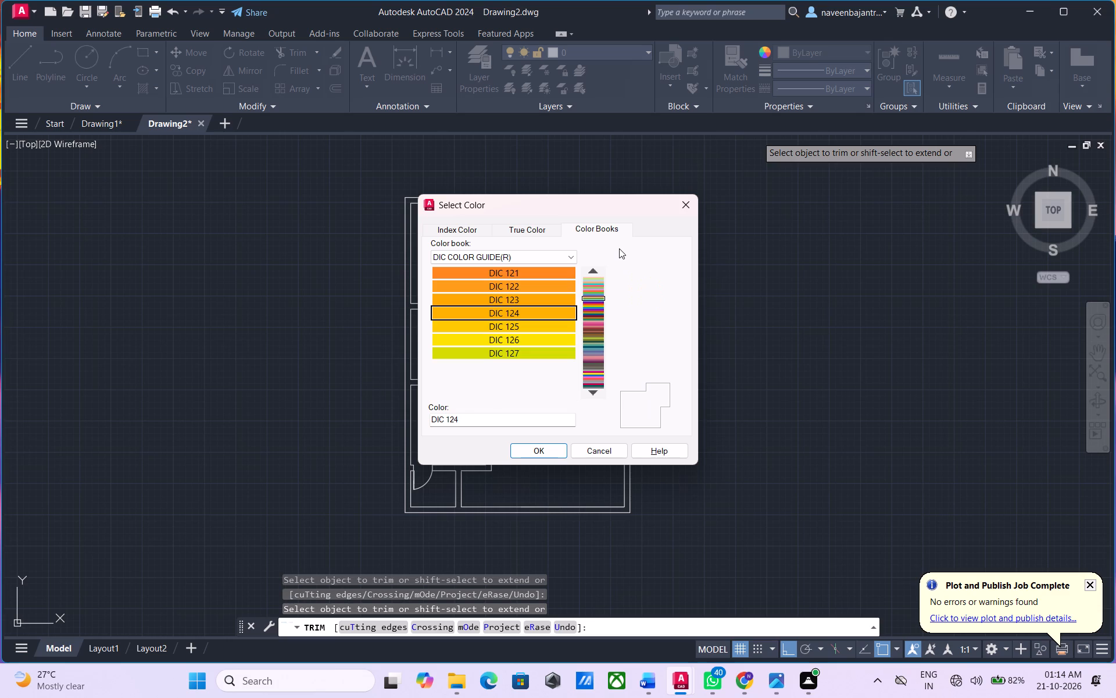
{"action": "key", "text": "Down"}
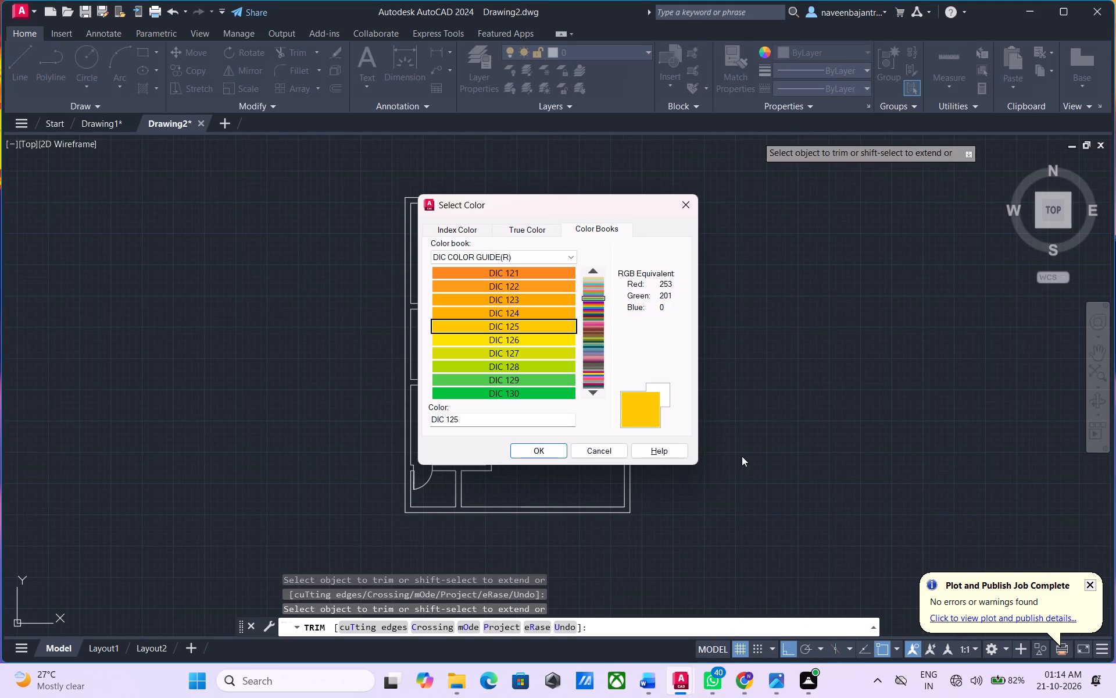
{"action": "key", "text": "Down"}
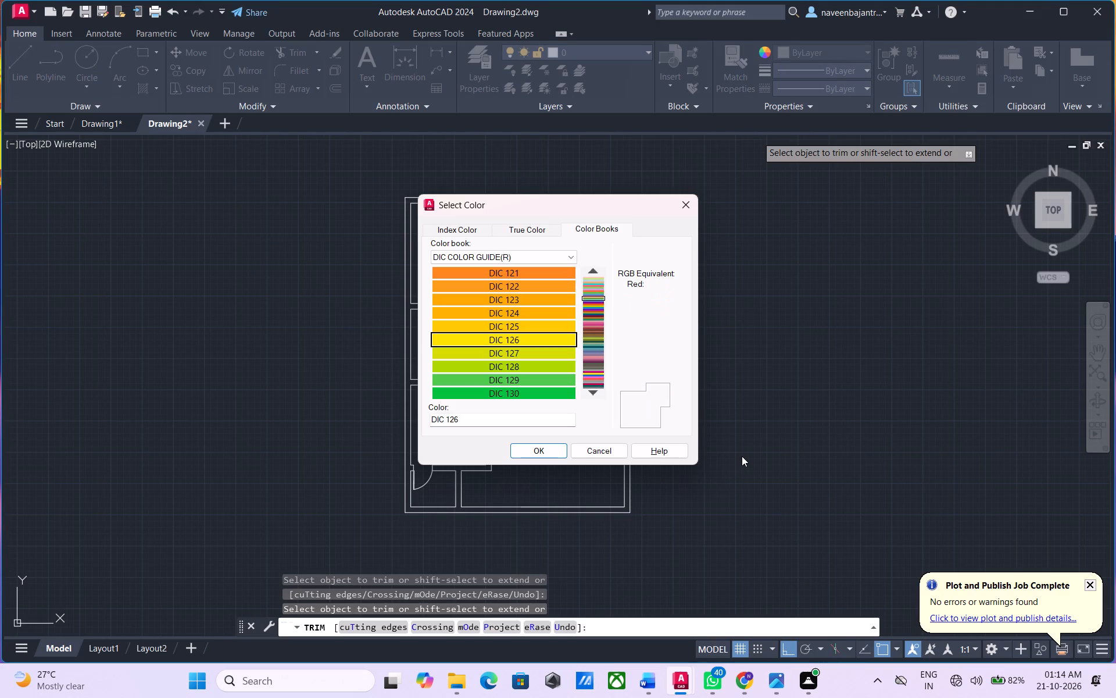
{"action": "key", "text": "Down"}
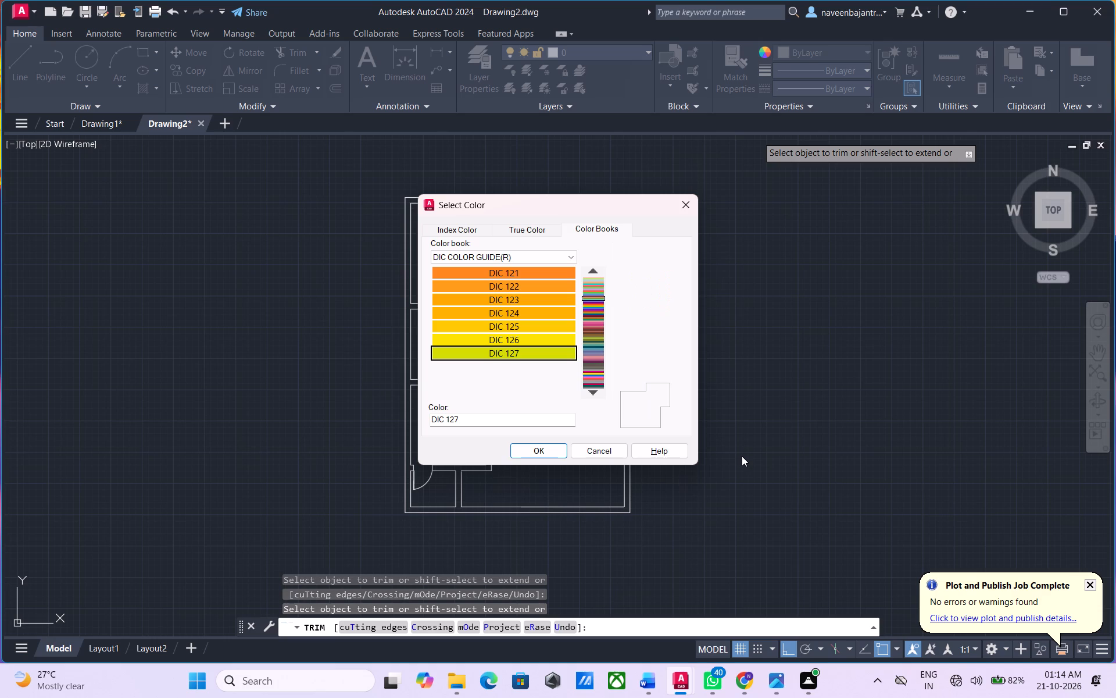
{"action": "key", "text": "Down"}
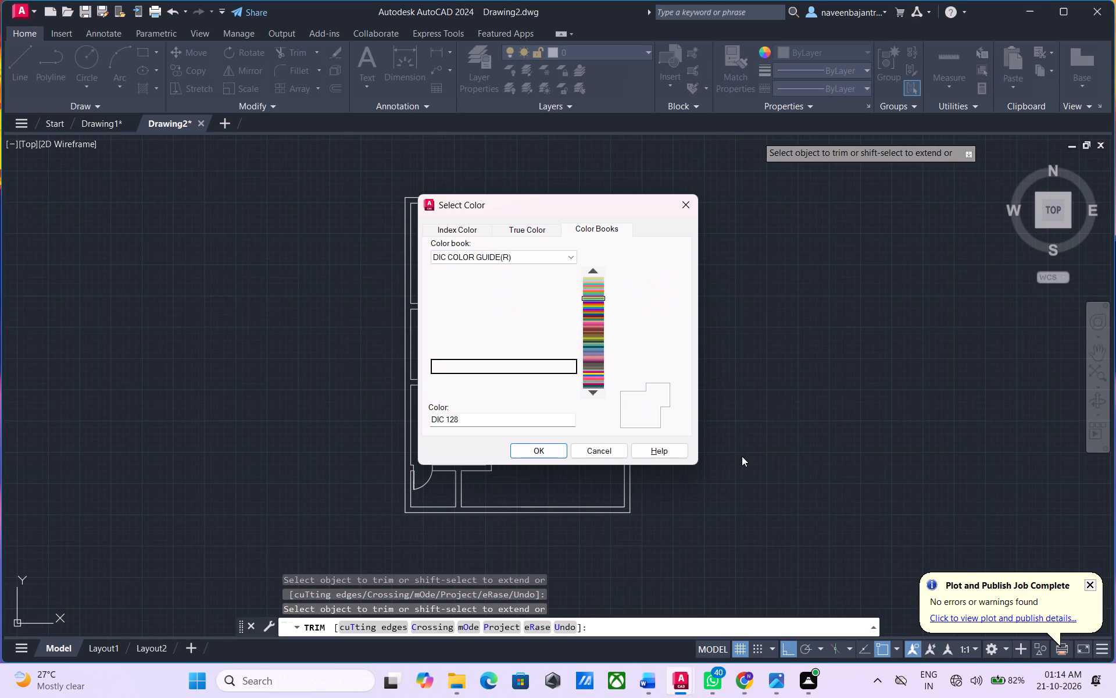
{"action": "key", "text": "Down"}
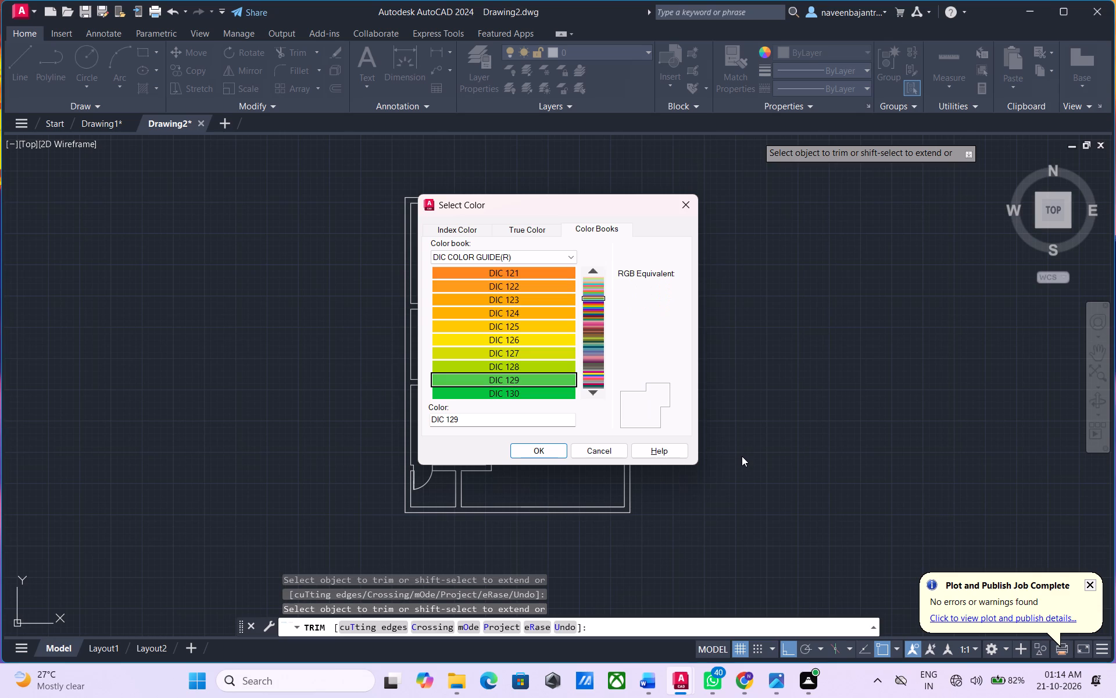
{"action": "key", "text": "Down"}
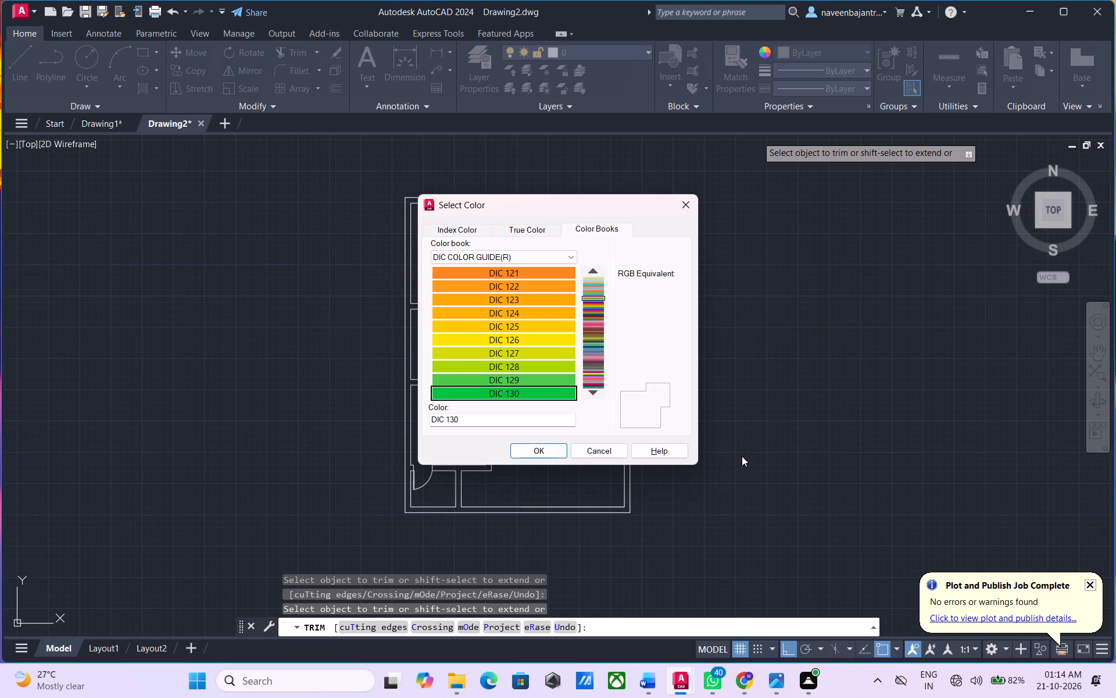
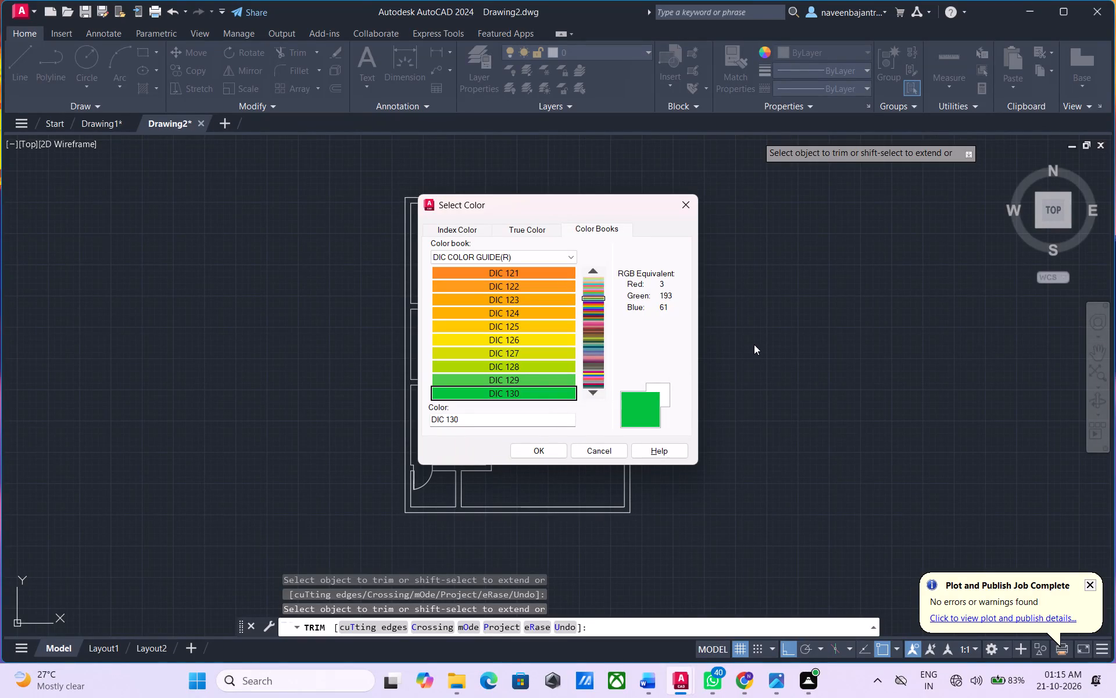
Browse the DIC COLOR GUIDE(R) color book swatch by swatch from DIC 131 through DIC 170.
{"action": "key", "text": "Down"}
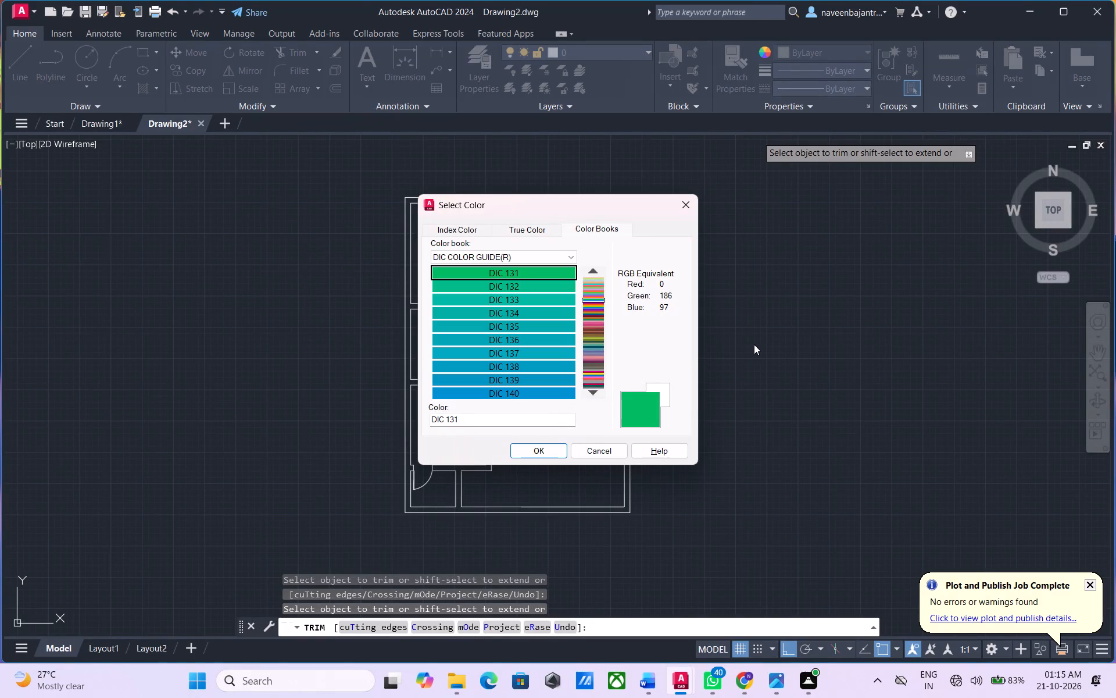
{"action": "key", "text": "Down"}
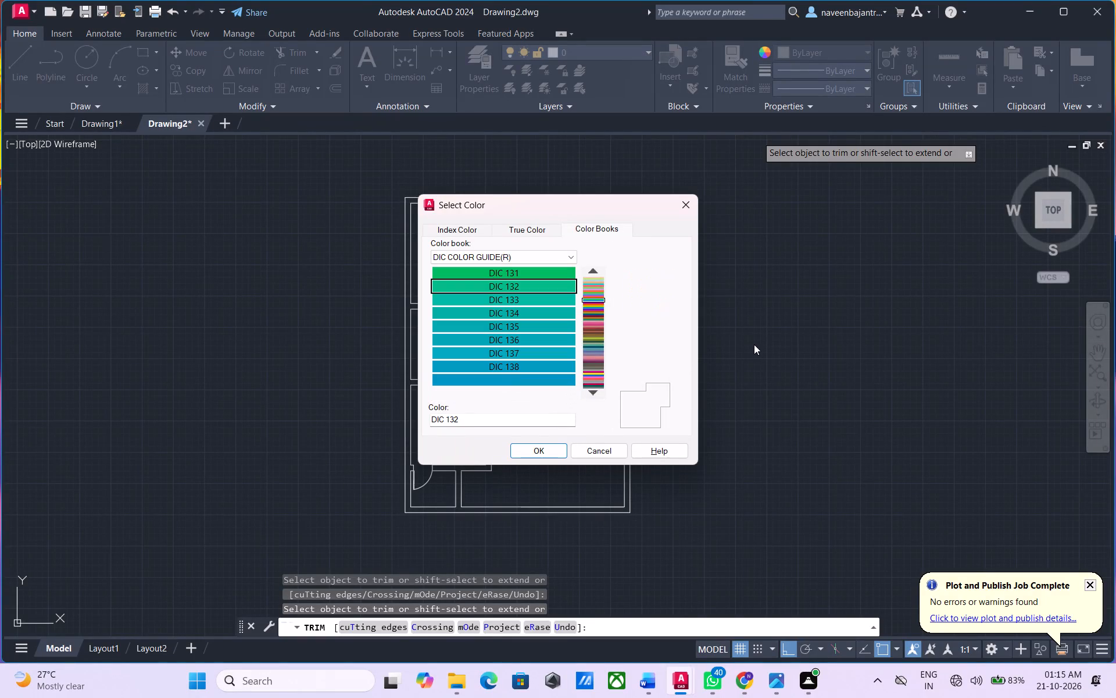
{"action": "key", "text": "Down"}
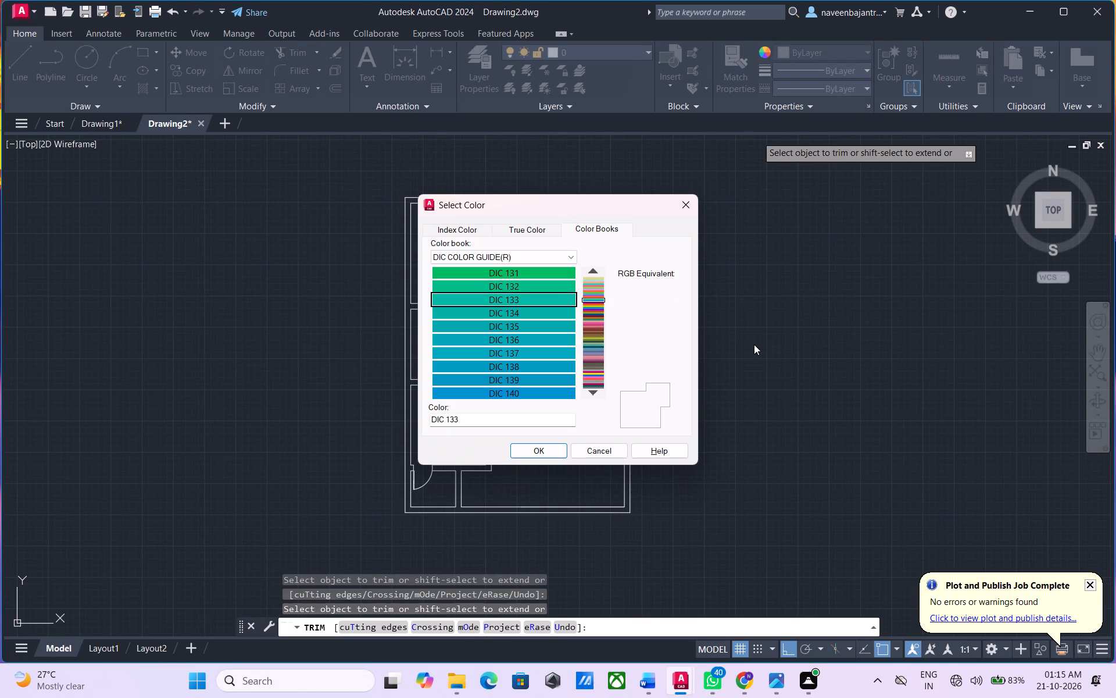
{"action": "key", "text": "Down"}
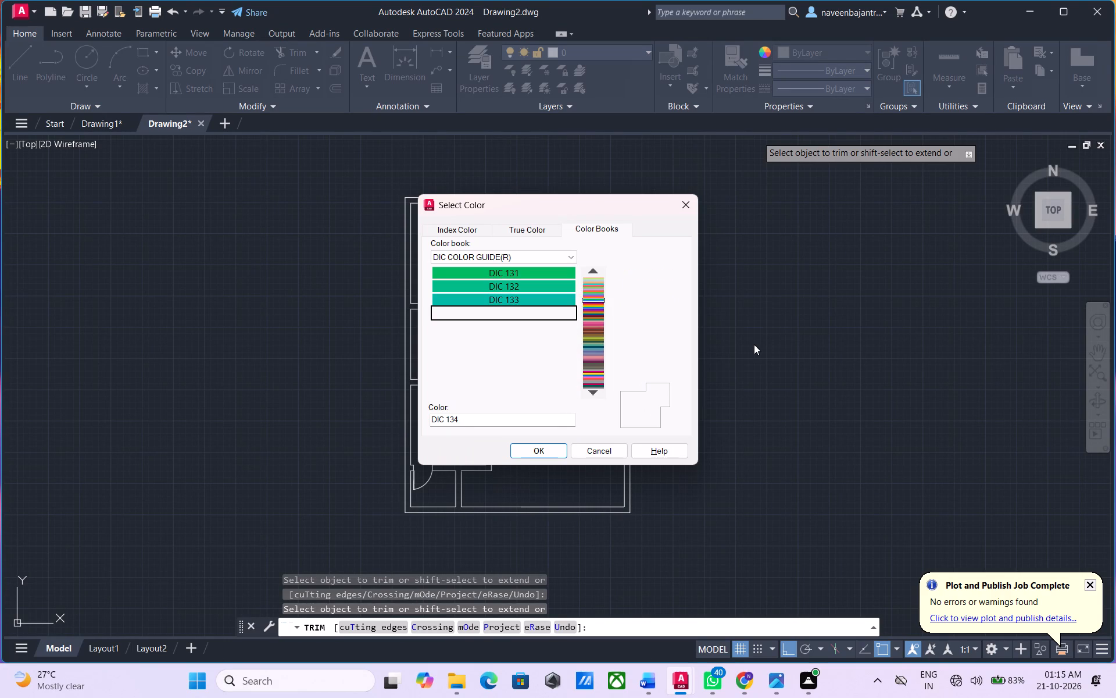
{"action": "key", "text": "Down"}
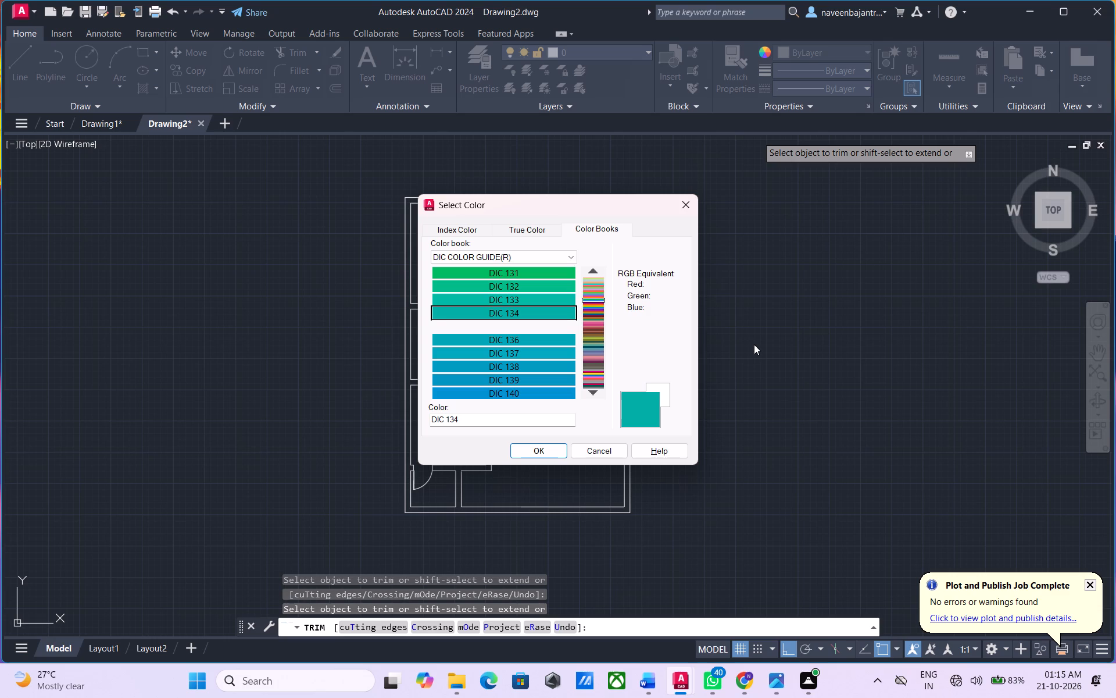
{"action": "key", "text": "Down"}
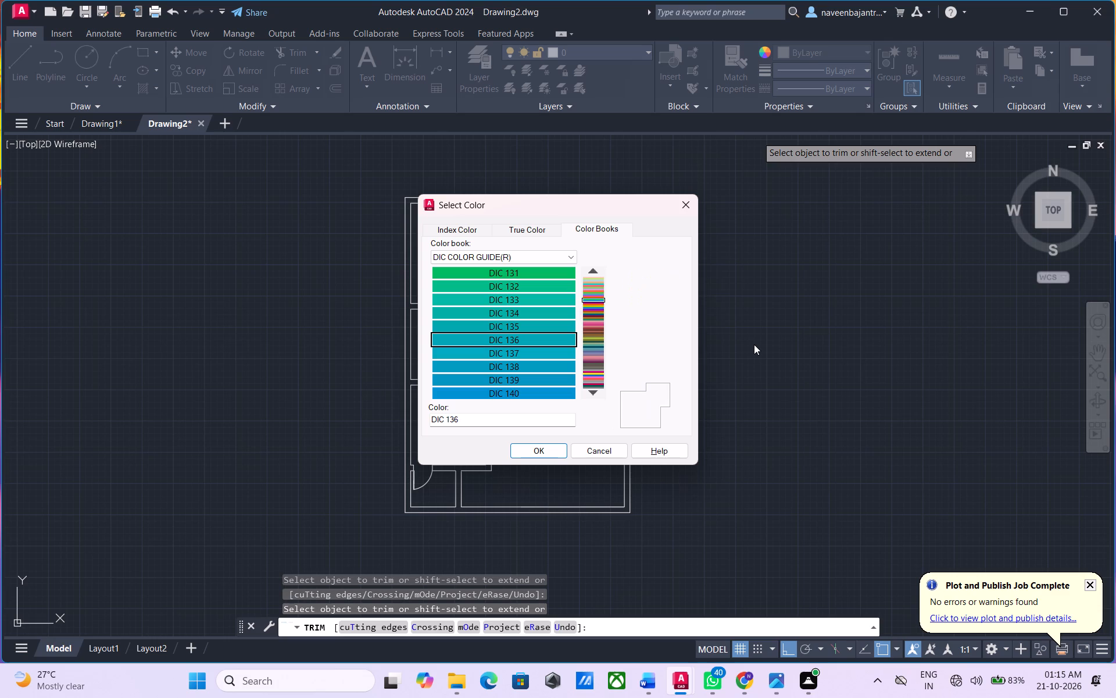
{"action": "key", "text": "Down"}
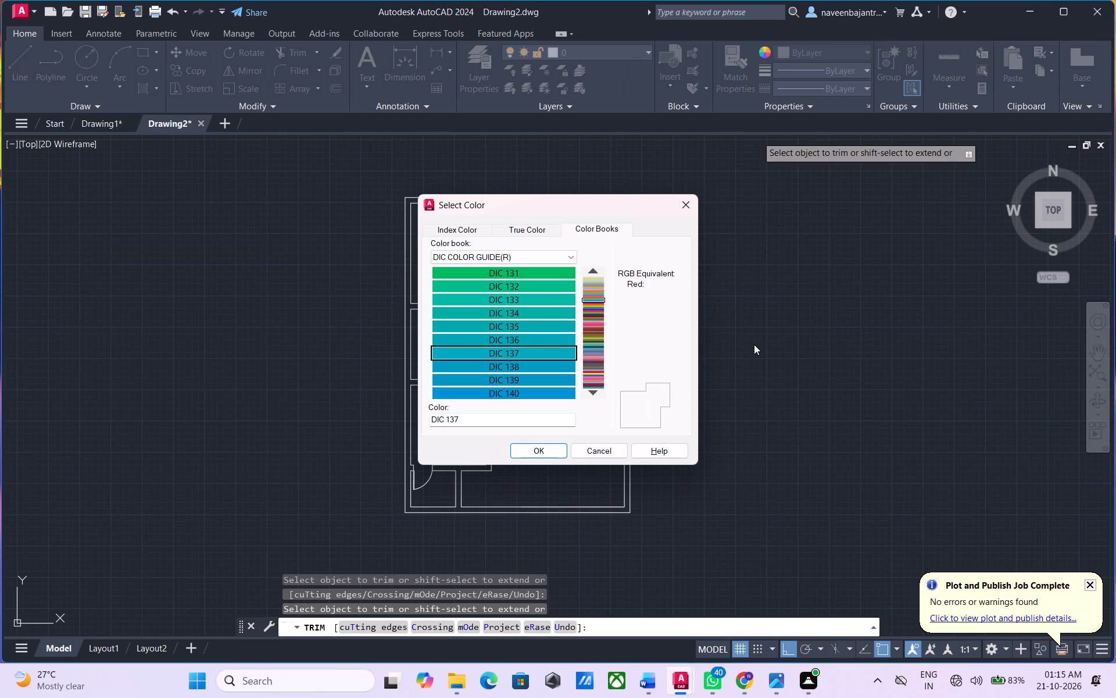
{"action": "key", "text": "Down"}
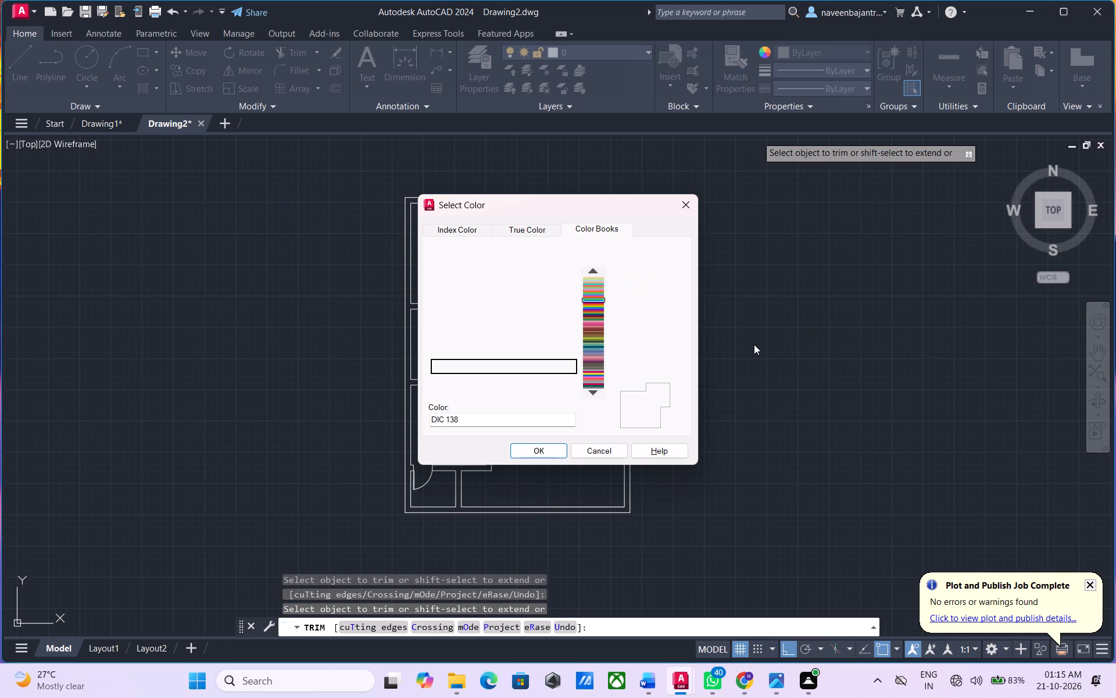
{"action": "key", "text": "Down"}
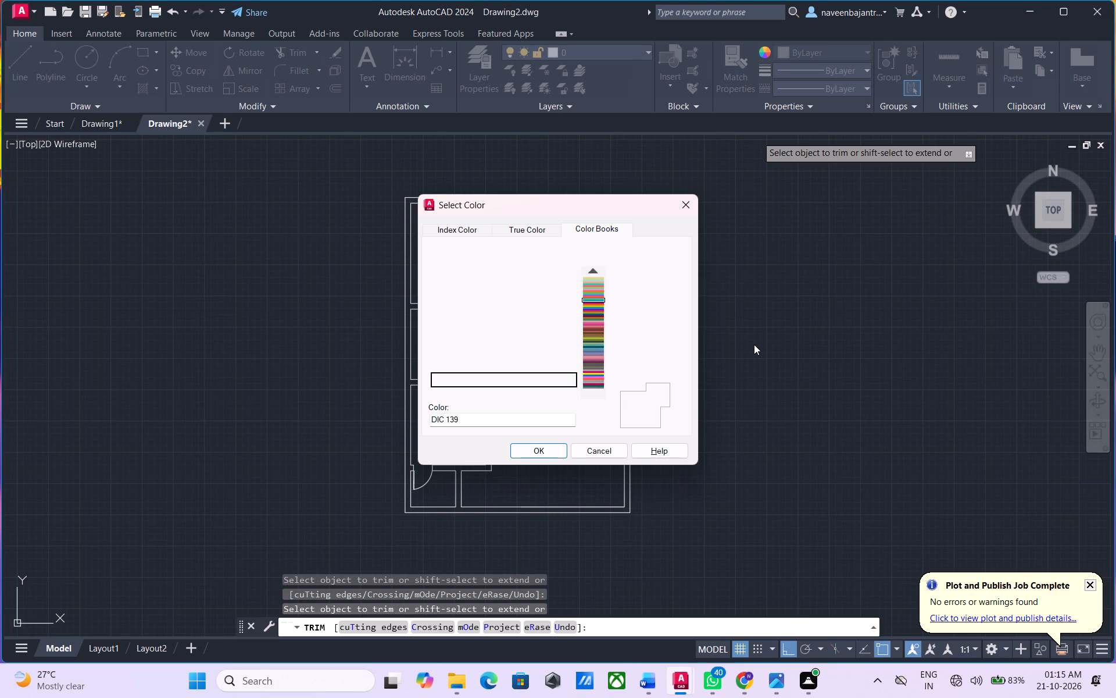
{"action": "key", "text": "Down"}
{"action": "key", "text": "Down"}
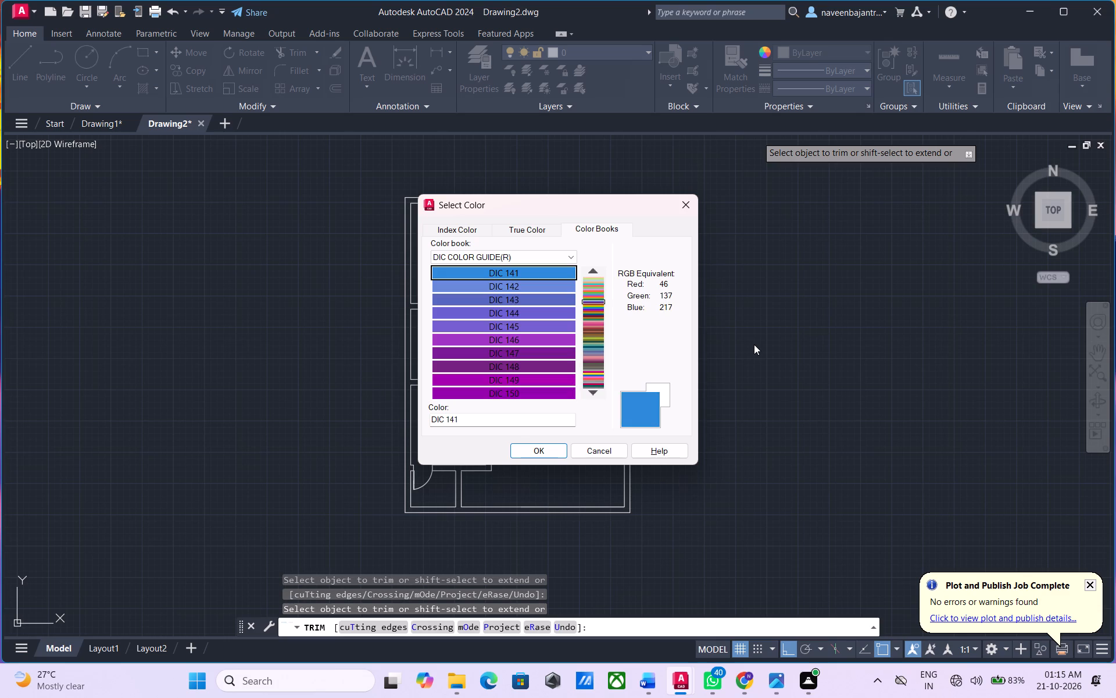
{"action": "key", "text": "Down"}
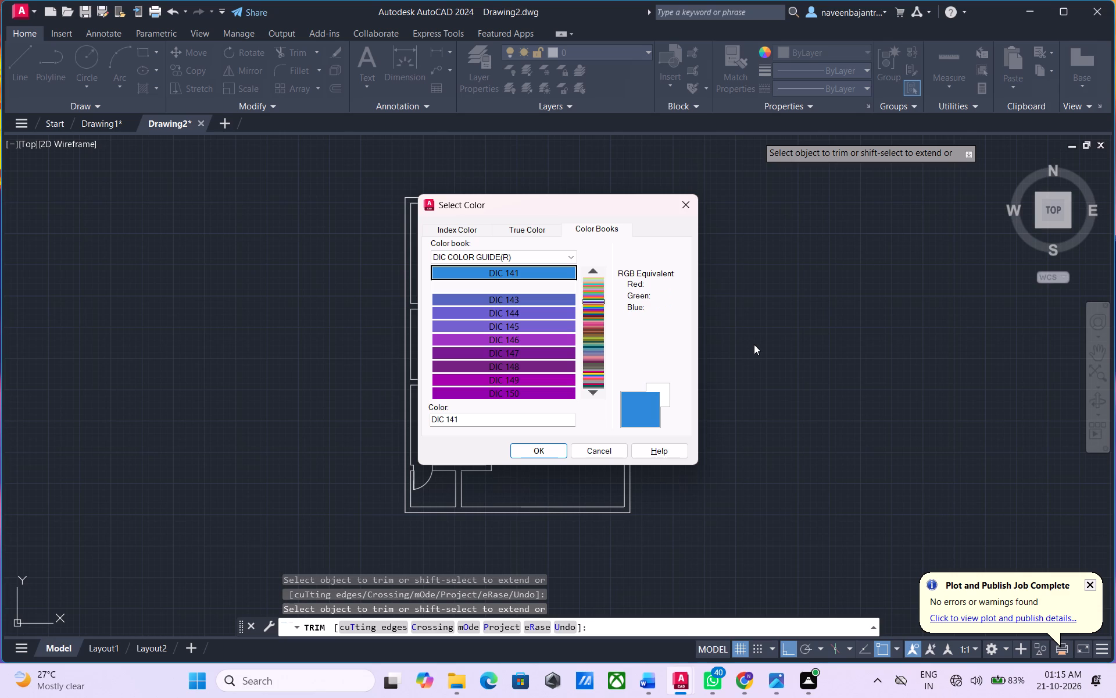
{"action": "key", "text": "Down"}
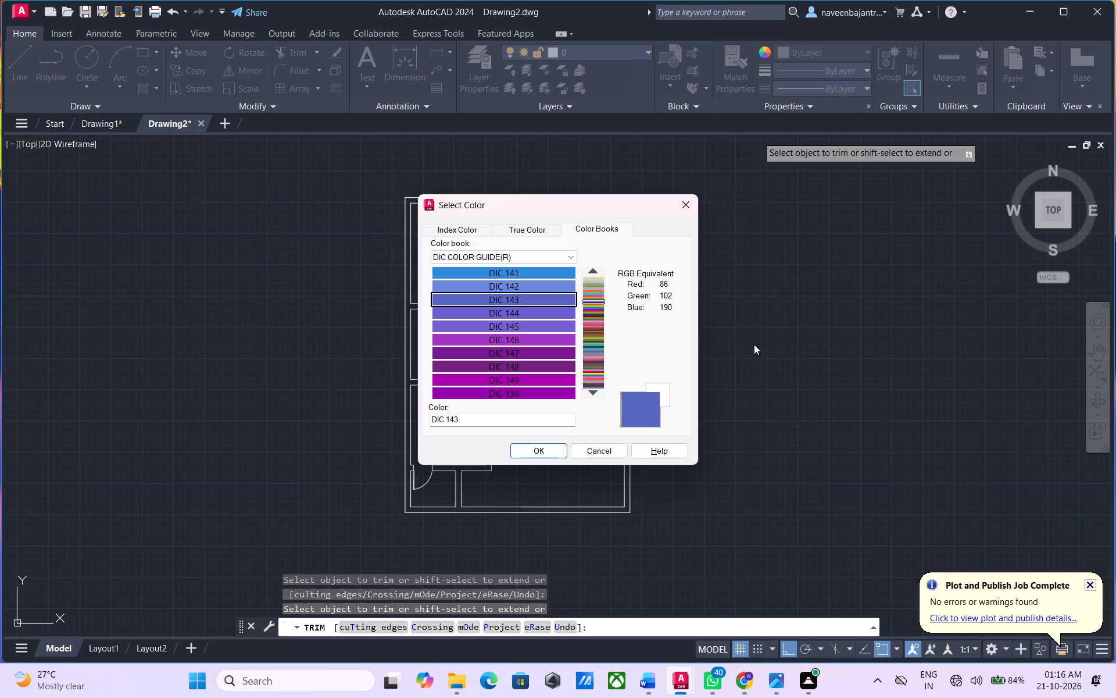
{"action": "key", "text": "Down"}
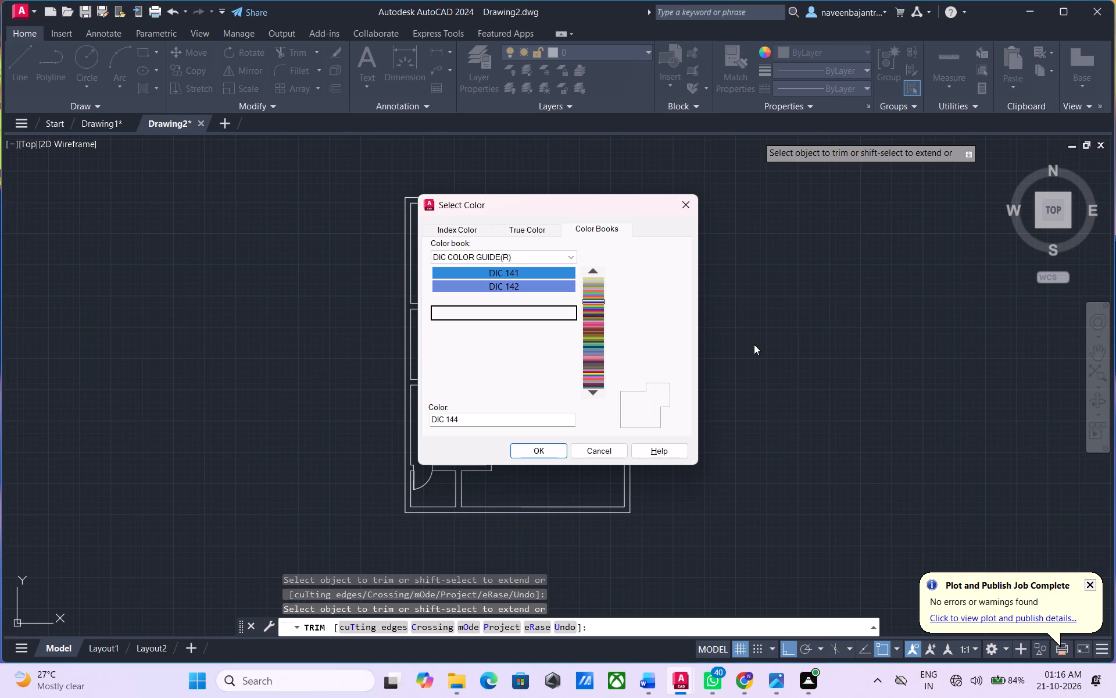
{"action": "key", "text": "Down"}
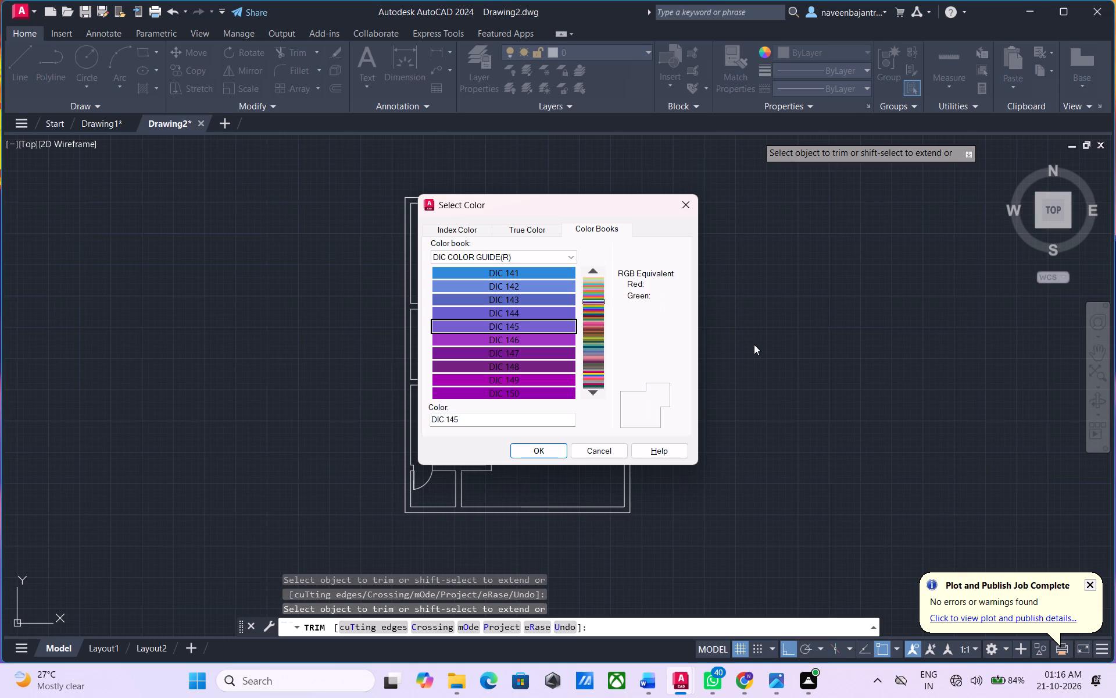
{"action": "key", "text": "Down"}
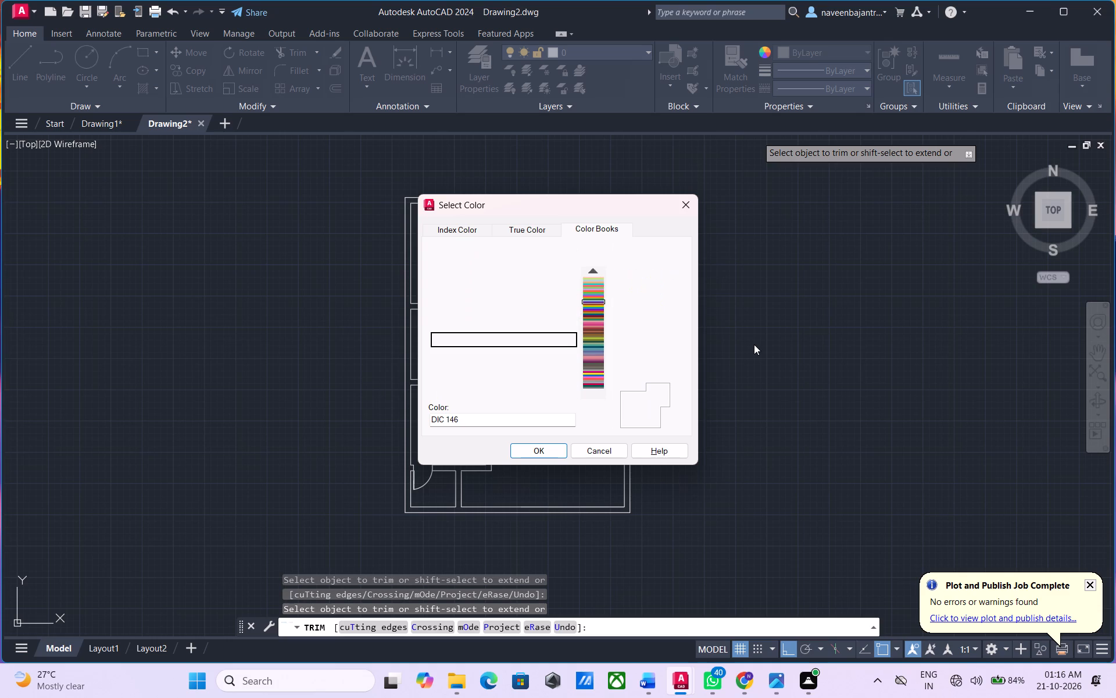
{"action": "key", "text": "Down"}
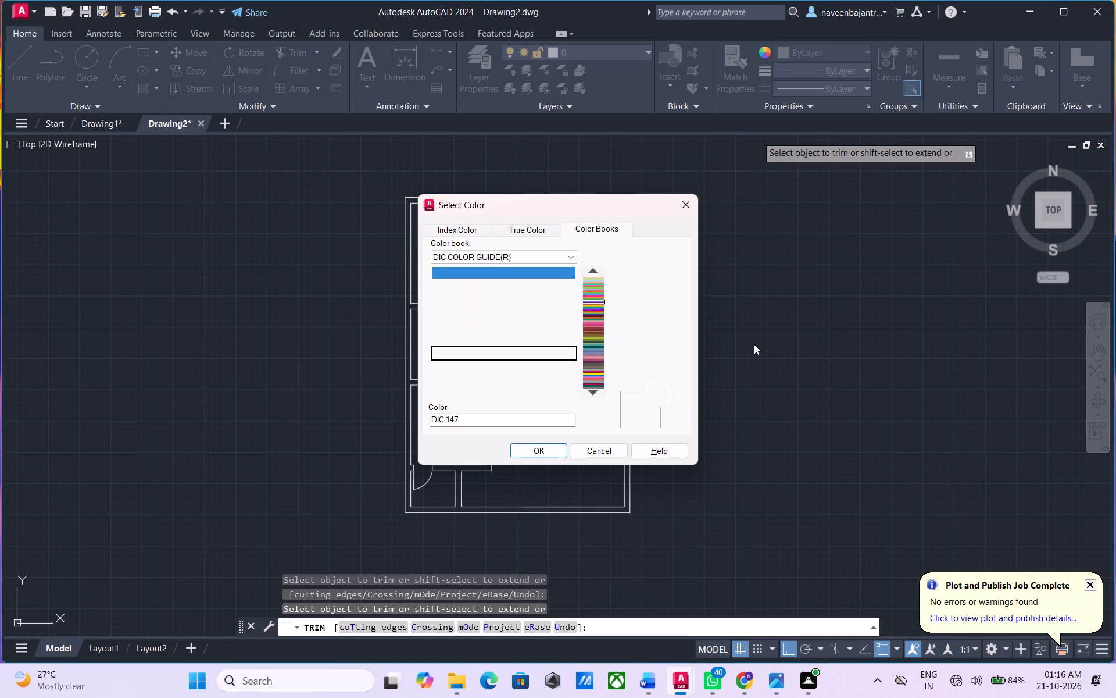
{"action": "key", "text": "Down"}
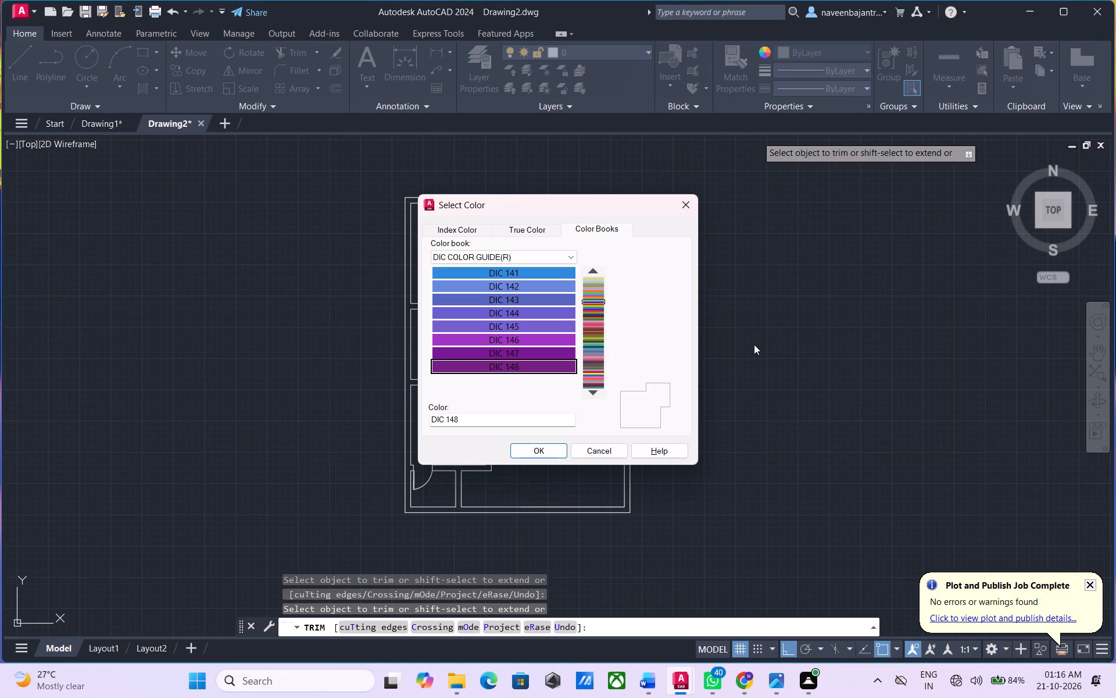
{"action": "key", "text": "Down"}
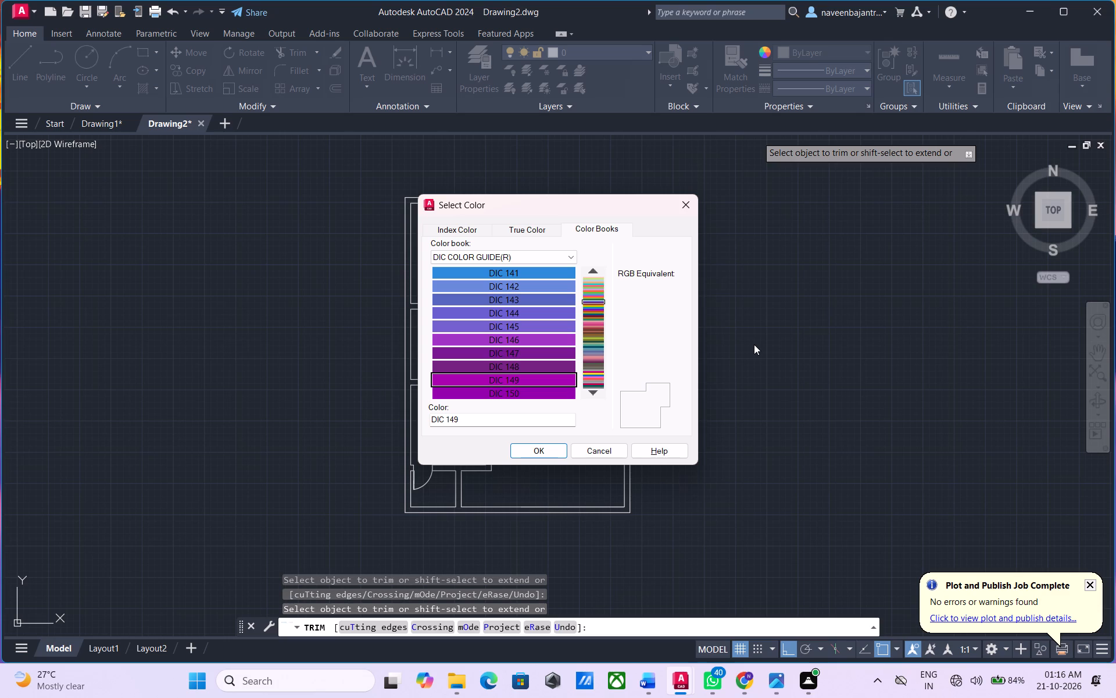
{"action": "key", "text": "Down"}
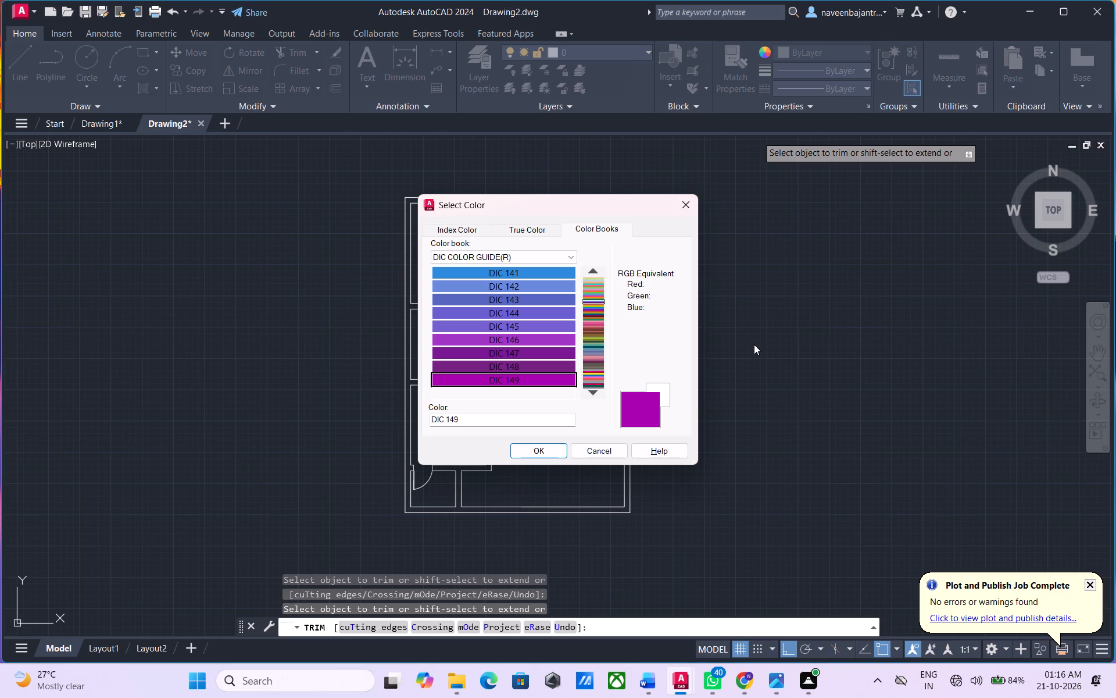
{"action": "key", "text": "Down"}
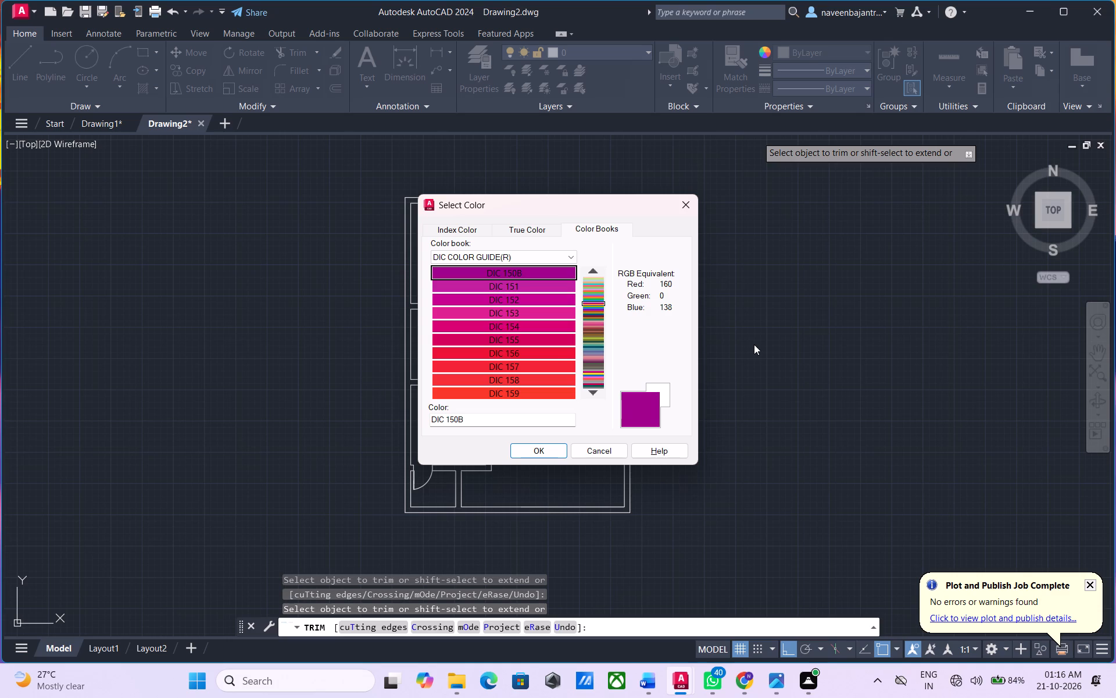
{"action": "key", "text": "Down"}
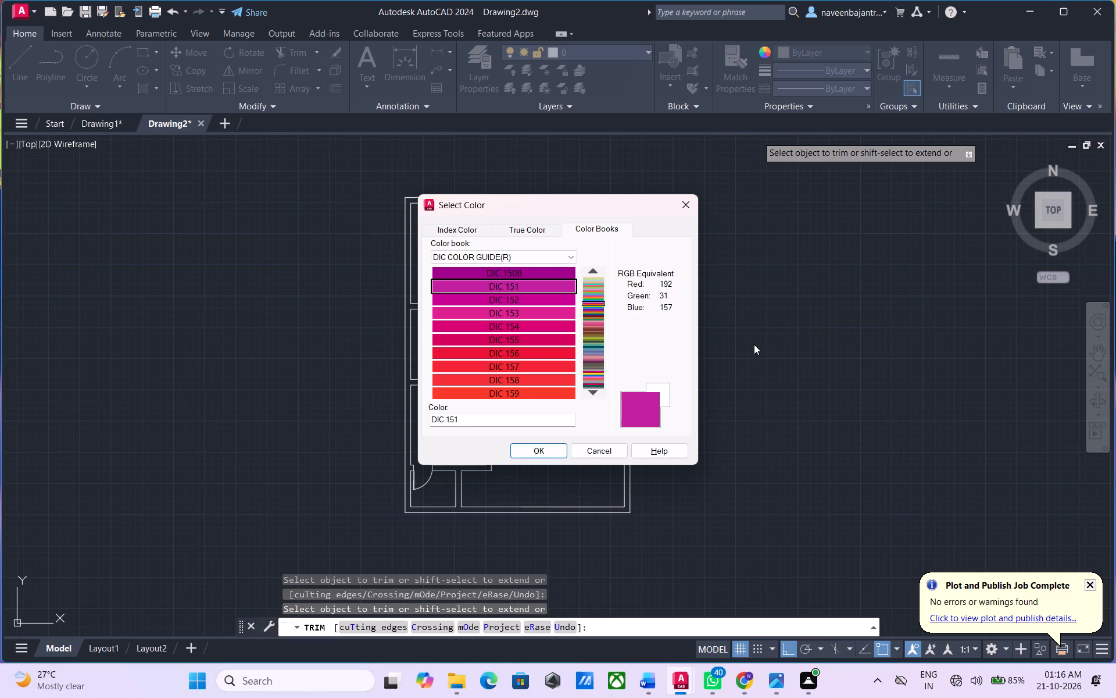
{"action": "key", "text": "Down"}
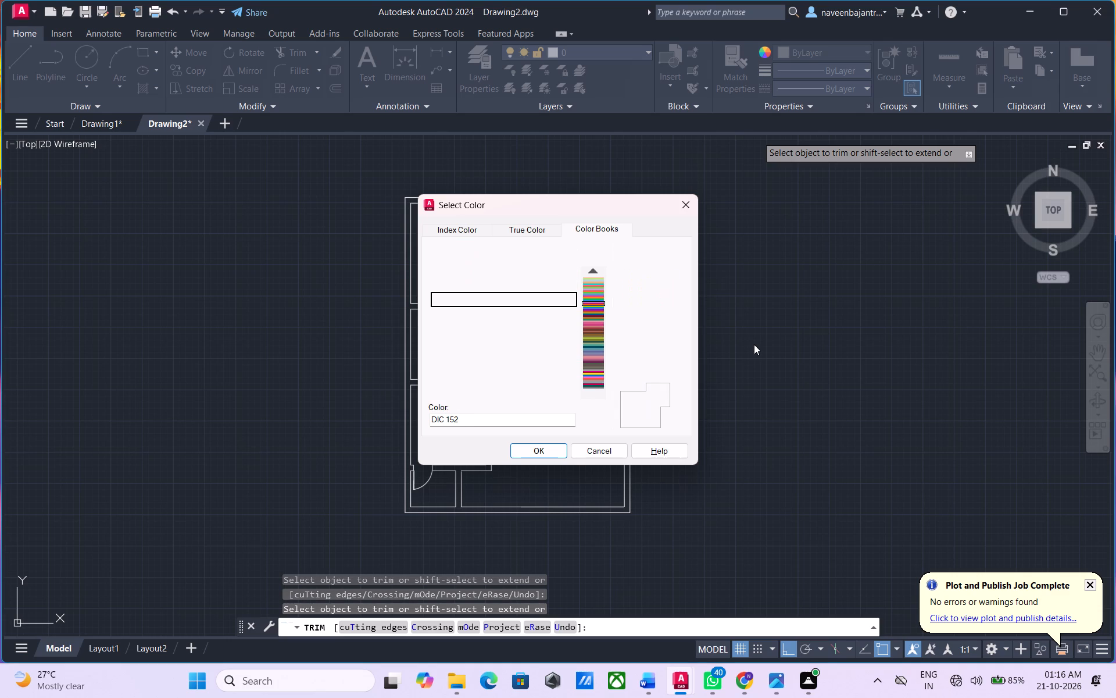
{"action": "key", "text": "Down"}
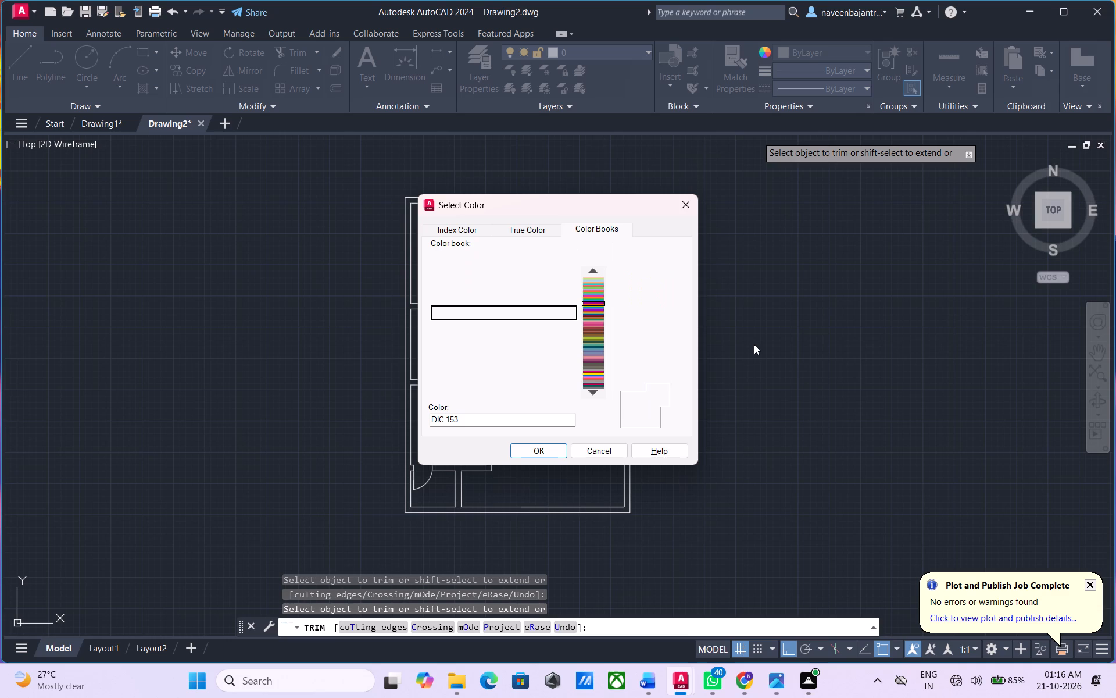
{"action": "key", "text": "Down"}
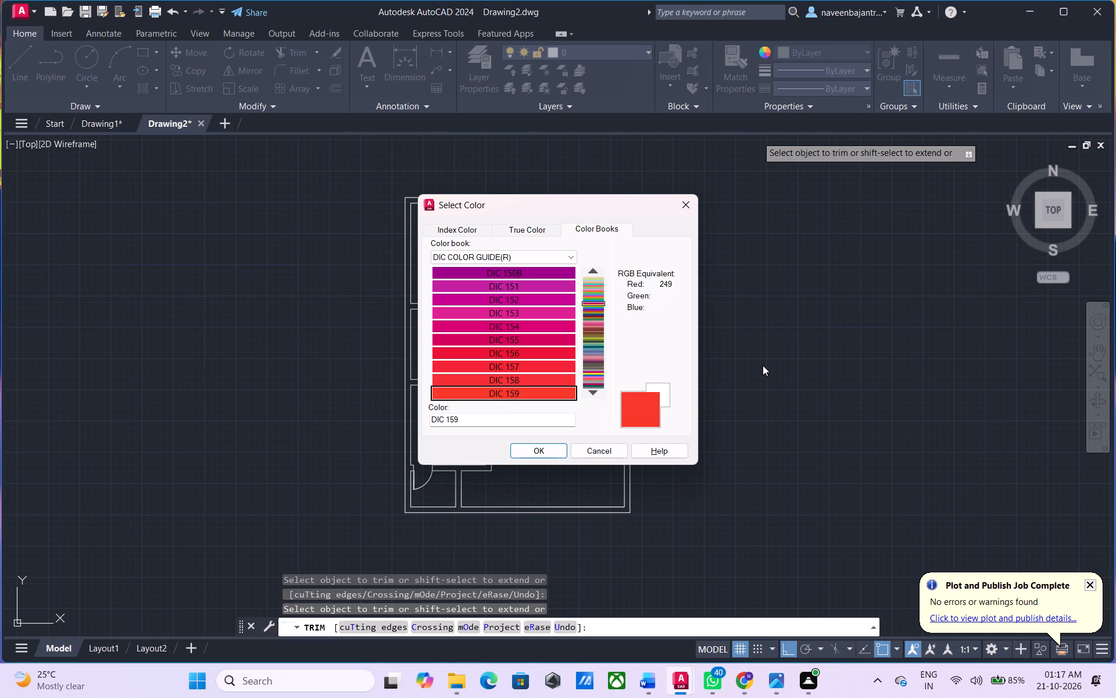
{"action": "key", "text": "Down"}
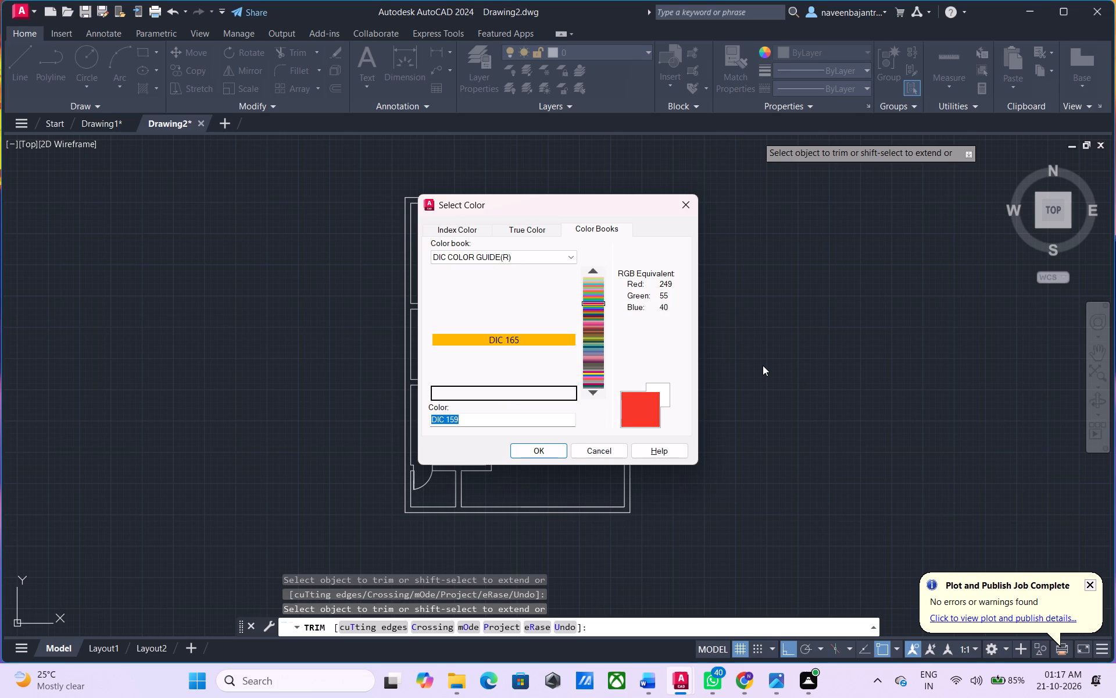
{"action": "key", "text": "Down"}
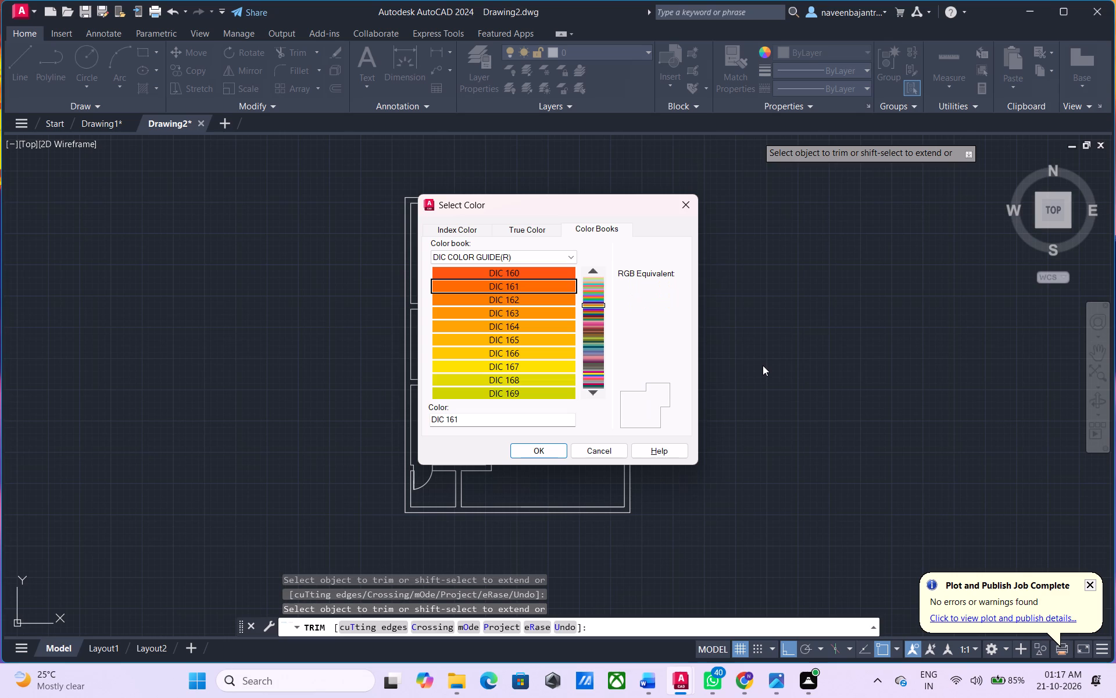
{"action": "key", "text": "Down"}
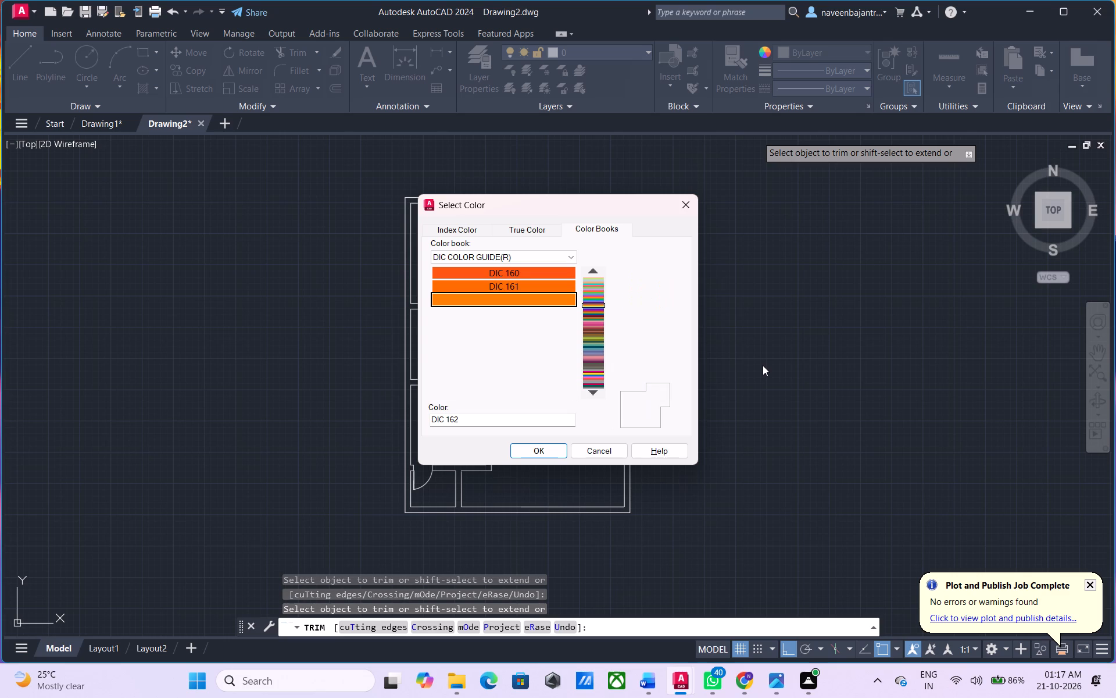
{"action": "key", "text": "Down"}
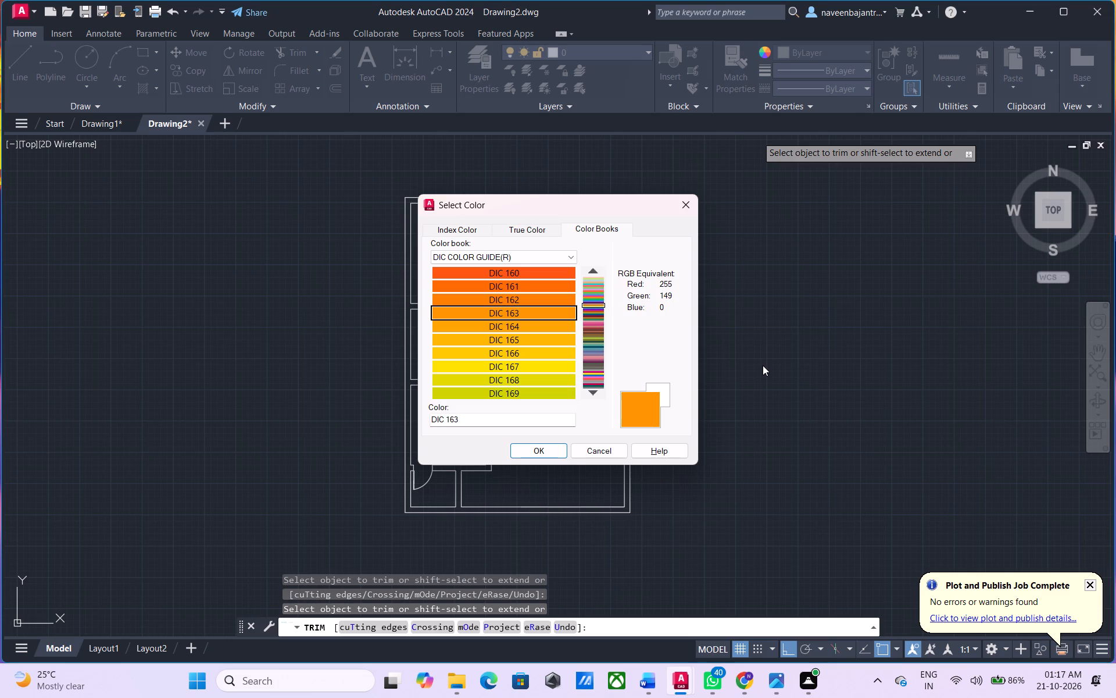
{"action": "key", "text": "Down"}
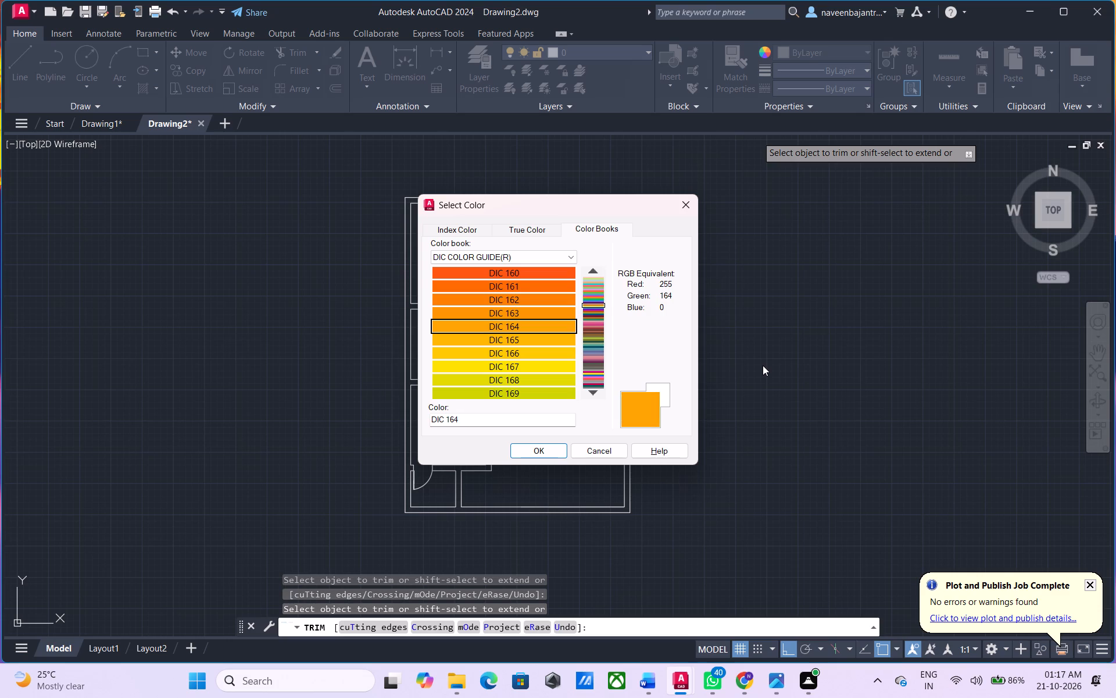
{"action": "key", "text": "Down"}
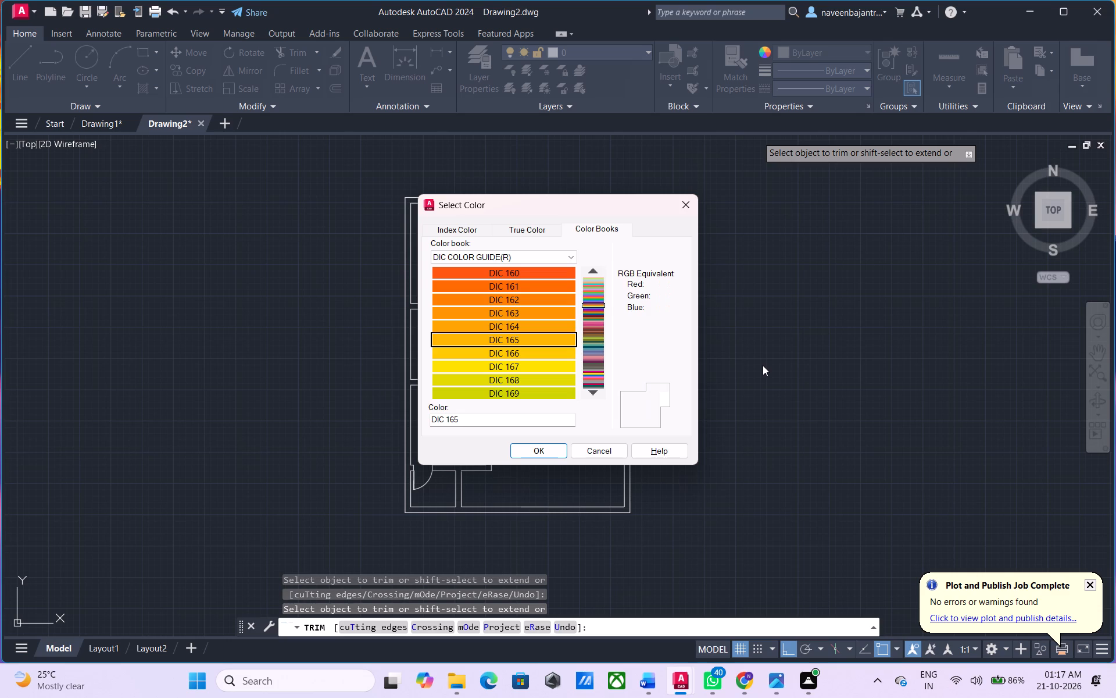
{"action": "key", "text": "Down"}
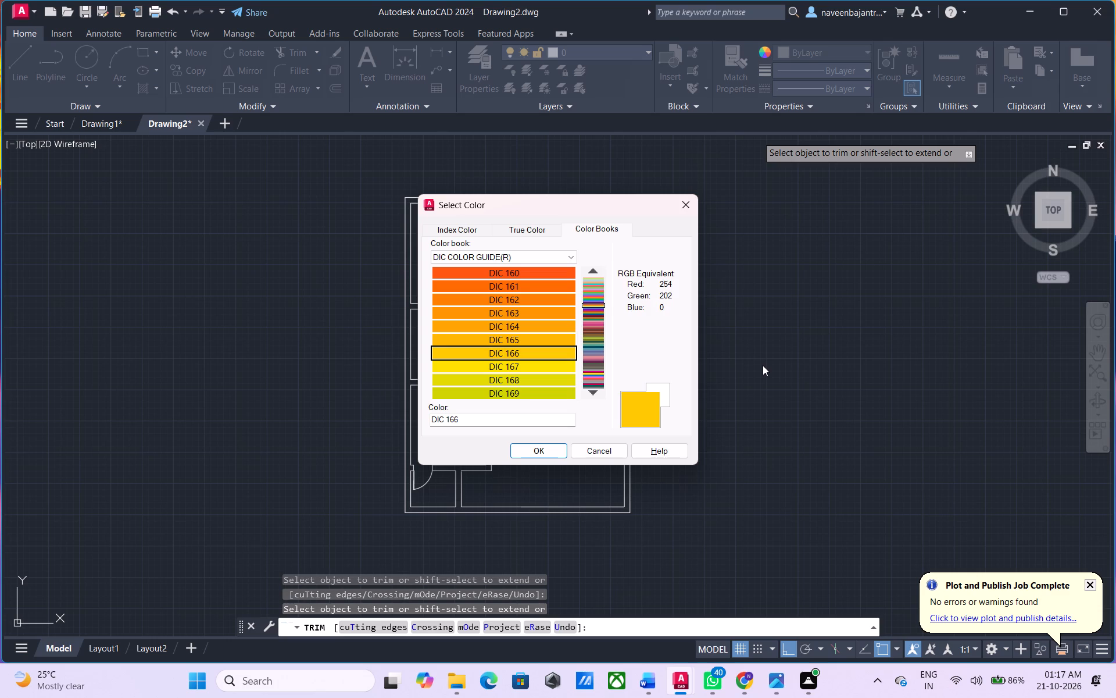
{"action": "key", "text": "Down"}
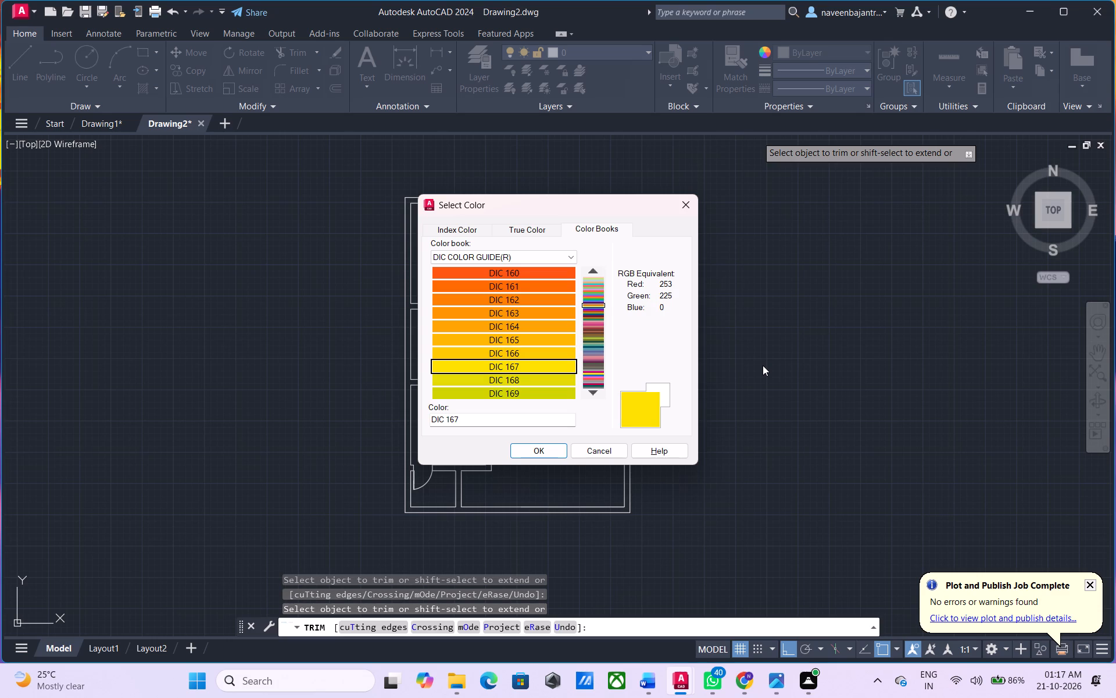
{"action": "key", "text": "Down"}
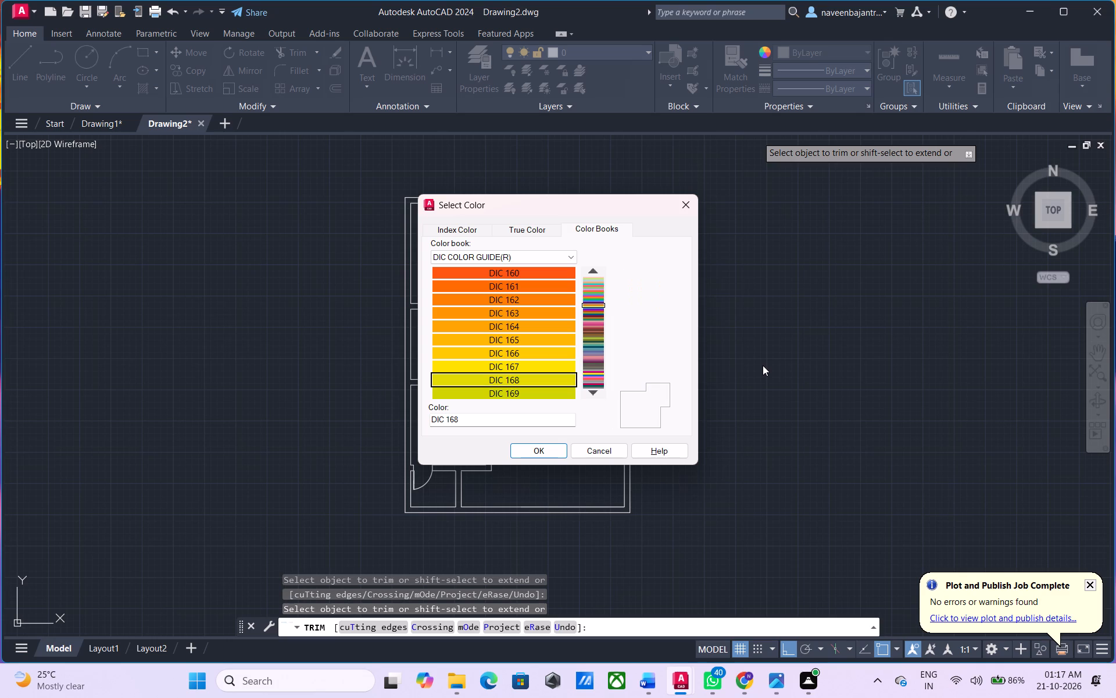
{"action": "key", "text": "Down"}
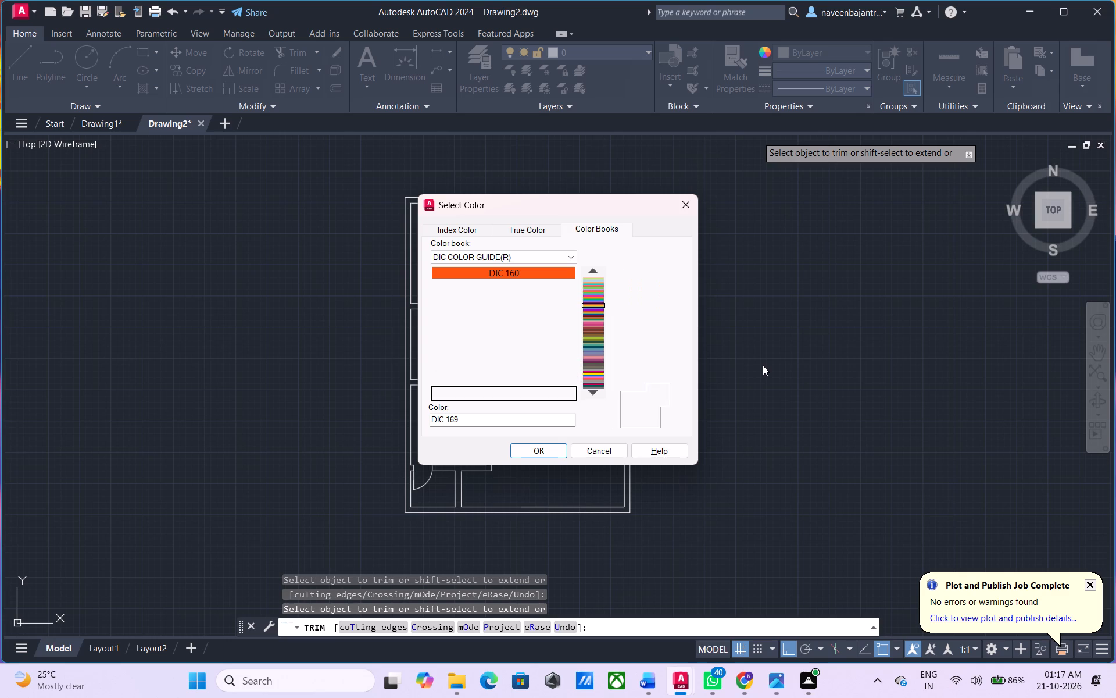
{"action": "key", "text": "Down"}
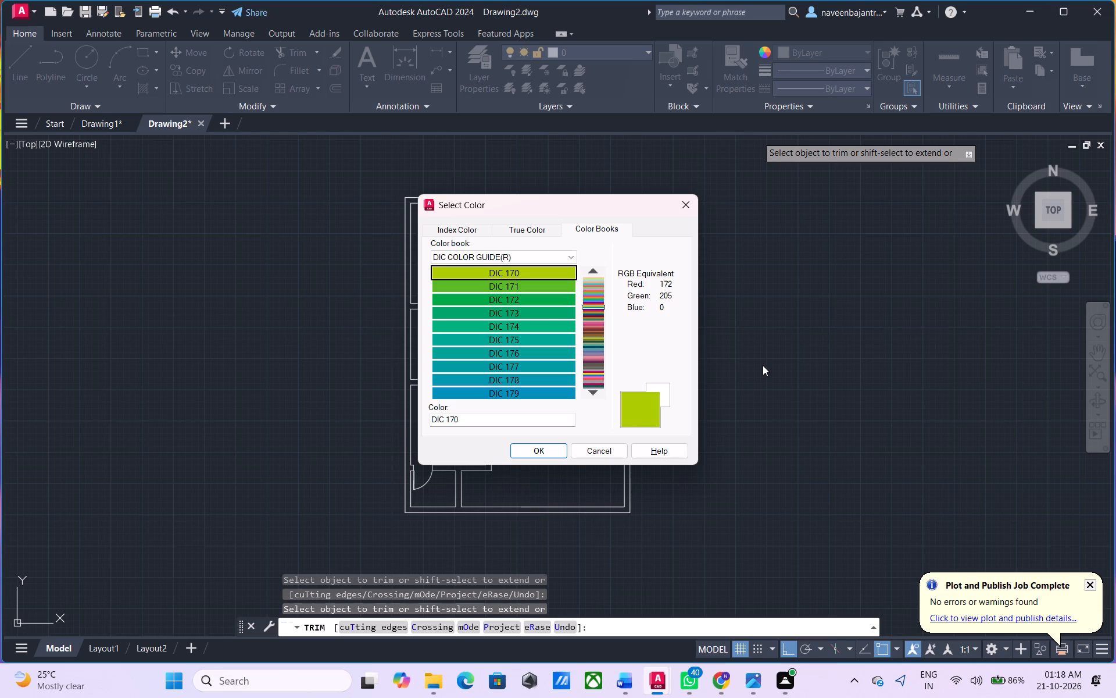
Browse the DIC COLOR GUIDE(R) color book swatch by swatch from DIC 171 through DIC 205.
{"action": "key", "text": "Down"}
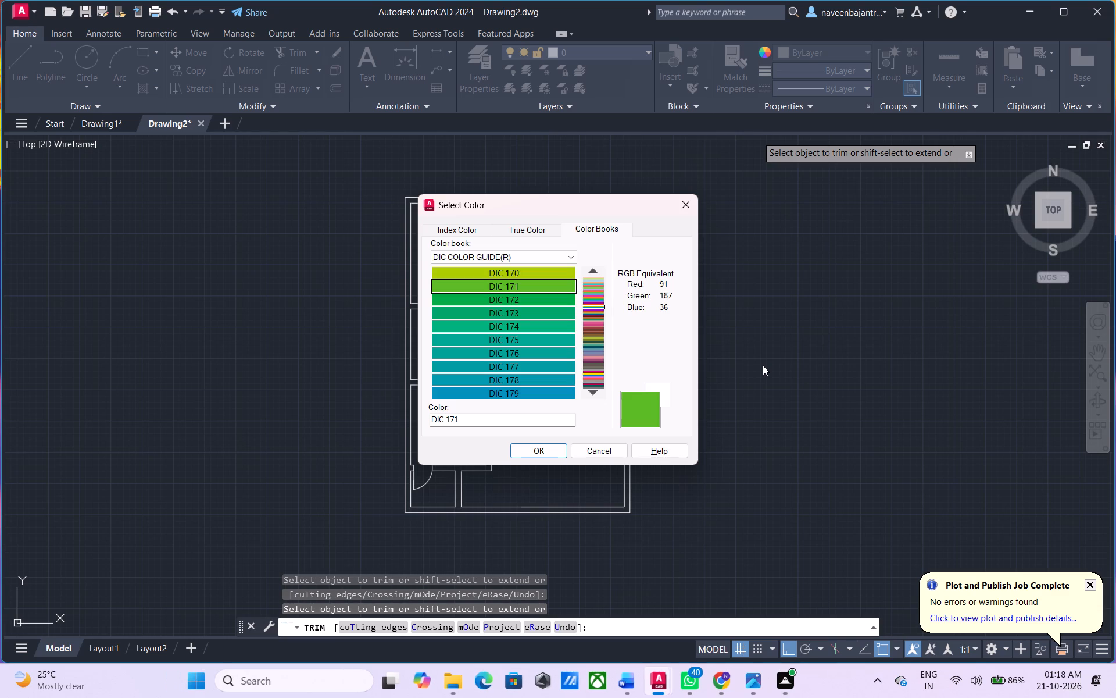
{"action": "key", "text": "Down"}
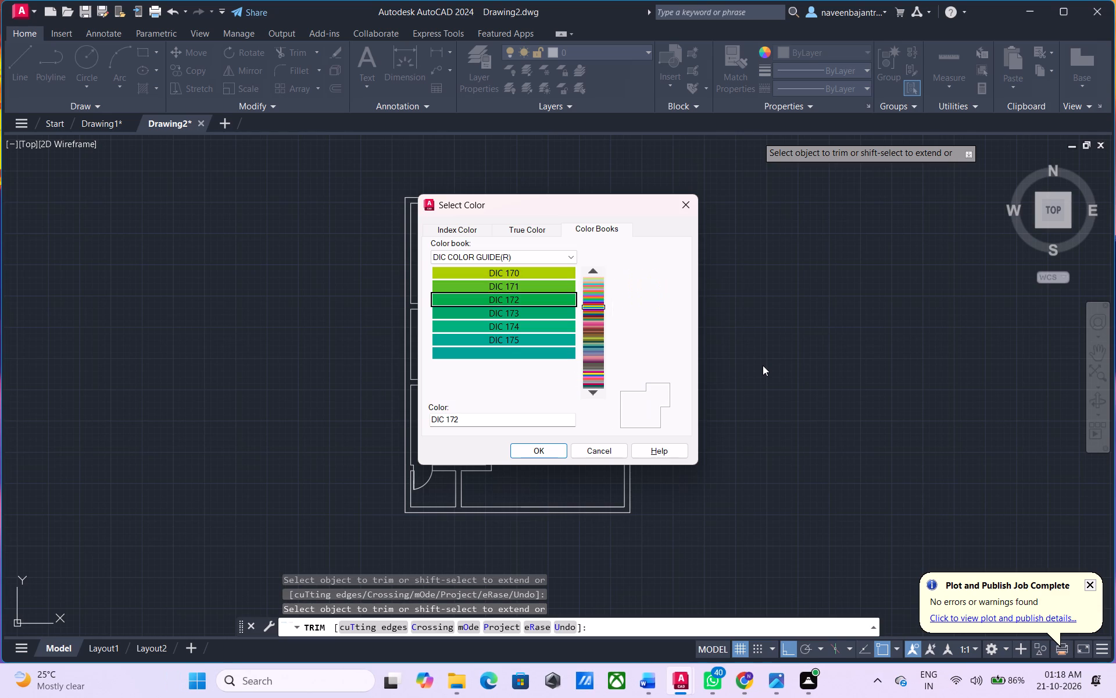
{"action": "key", "text": "Down"}
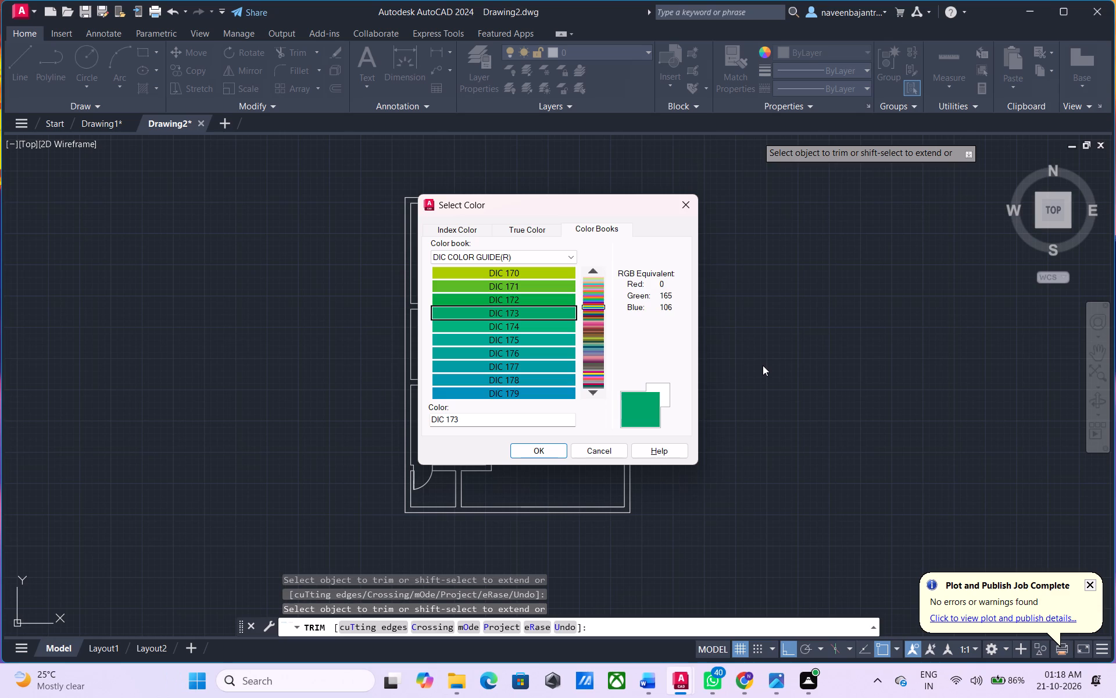
{"action": "key", "text": "Down"}
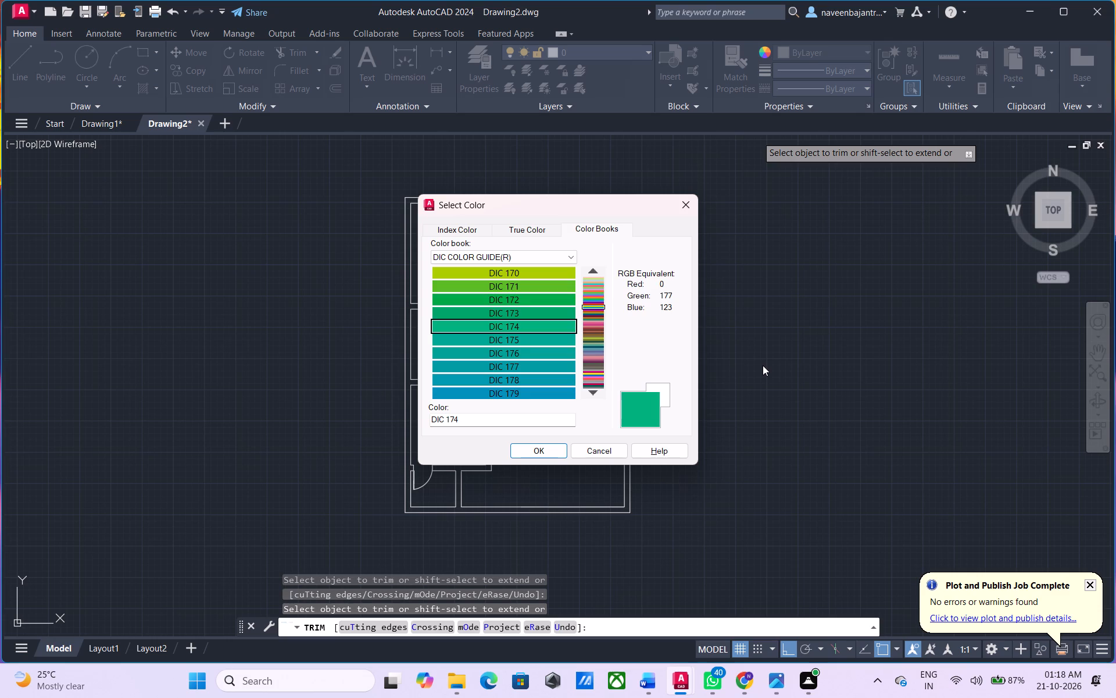
{"action": "key", "text": "Down"}
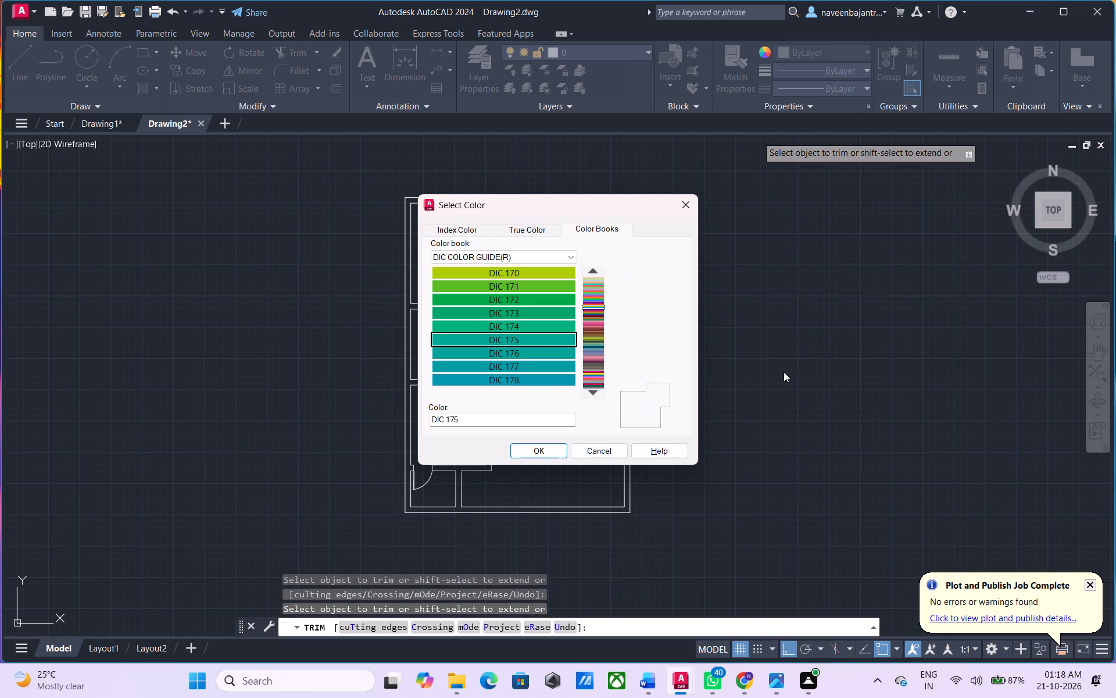
{"action": "key", "text": "Down"}
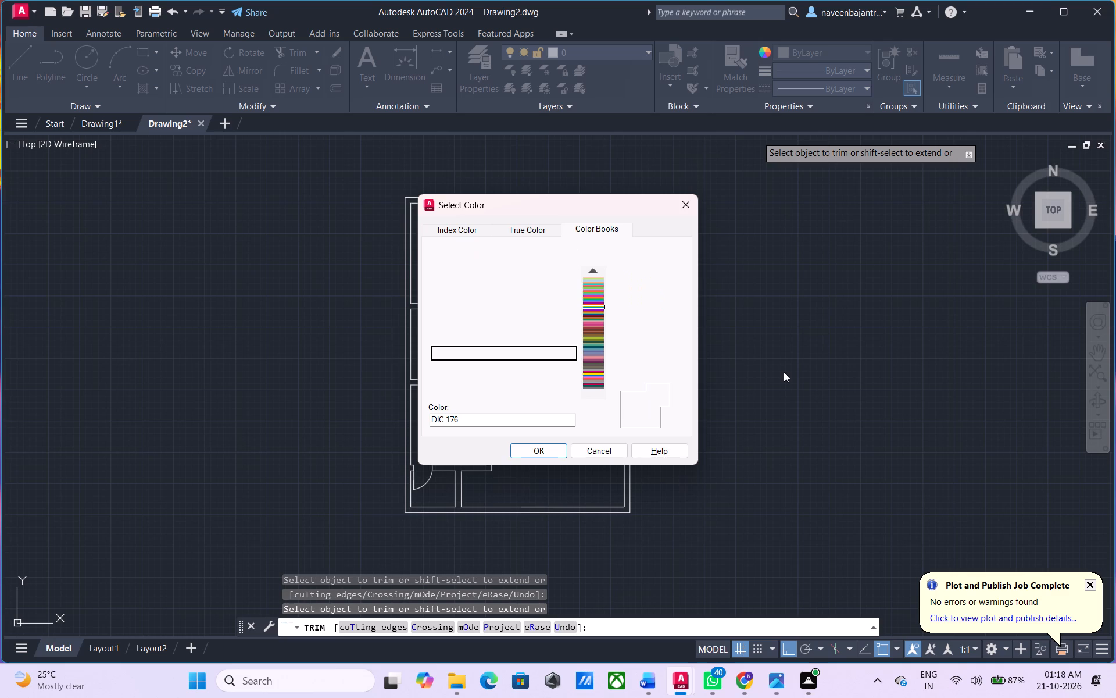
{"action": "key", "text": "Down"}
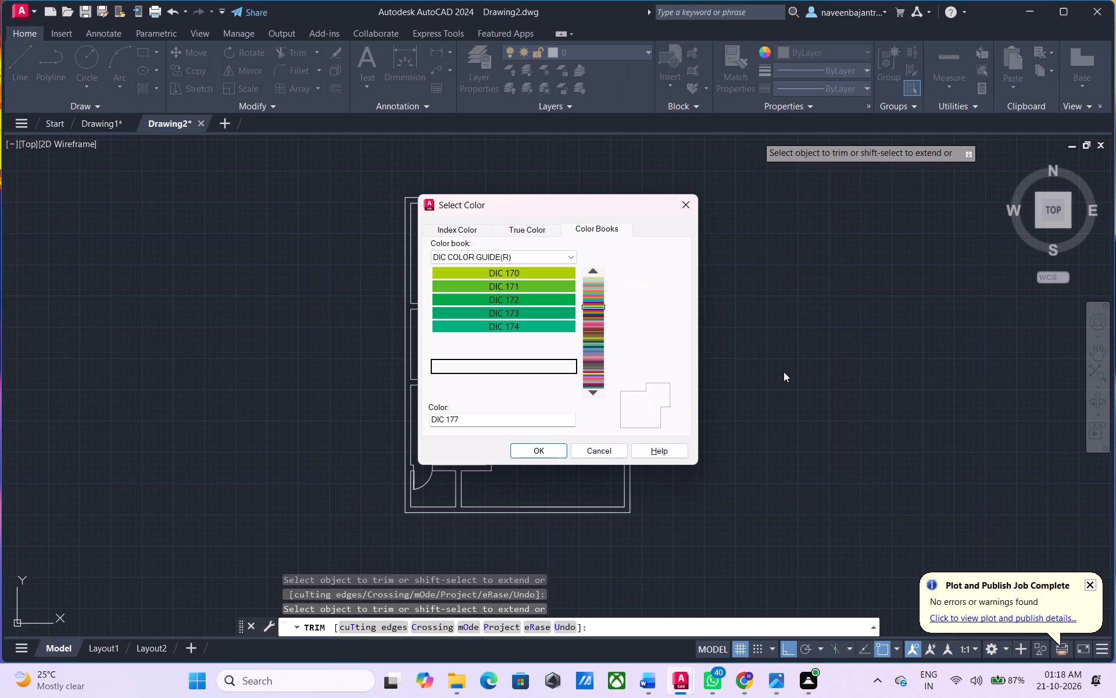
{"action": "key", "text": "Down"}
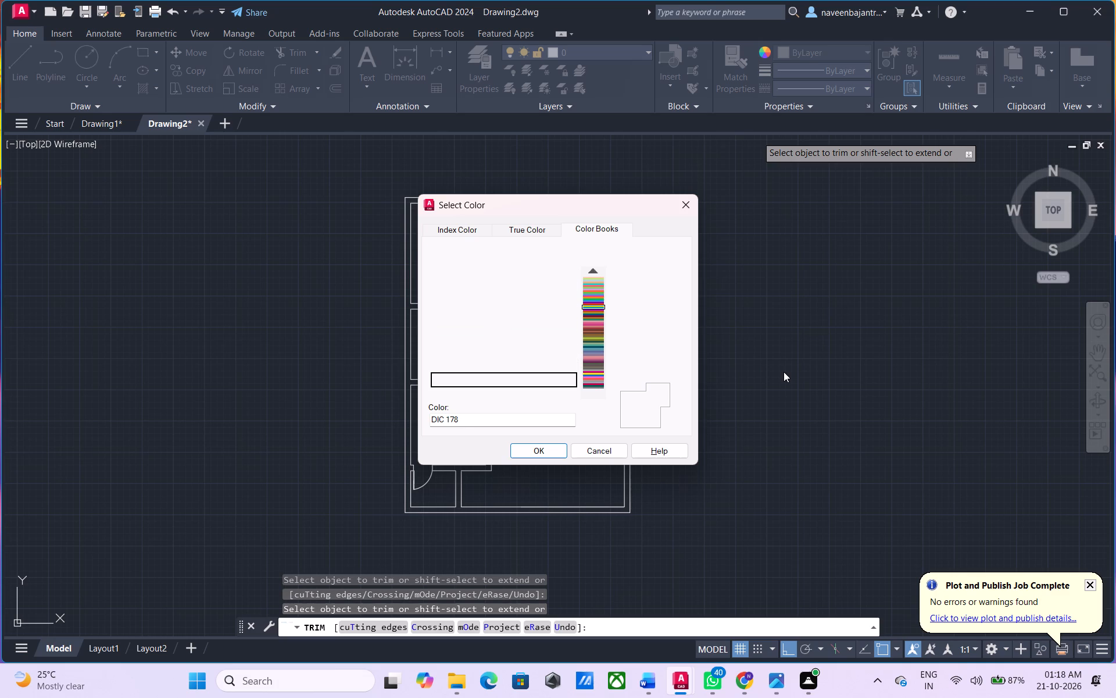
{"action": "key", "text": "Down"}
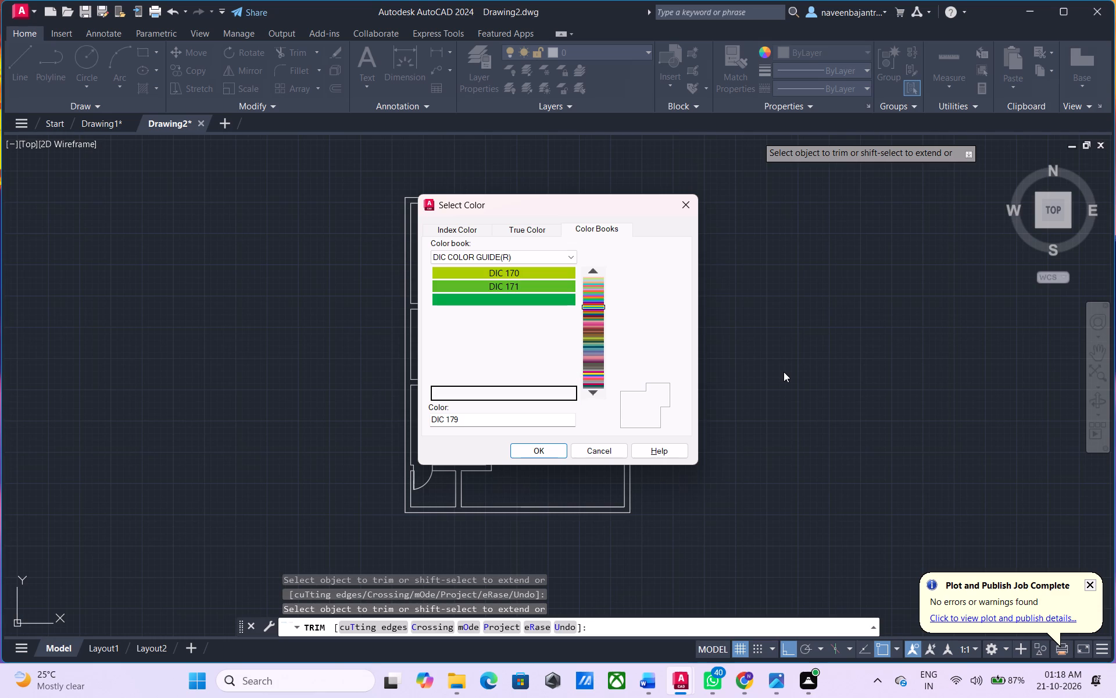
{"action": "key", "text": "Down"}
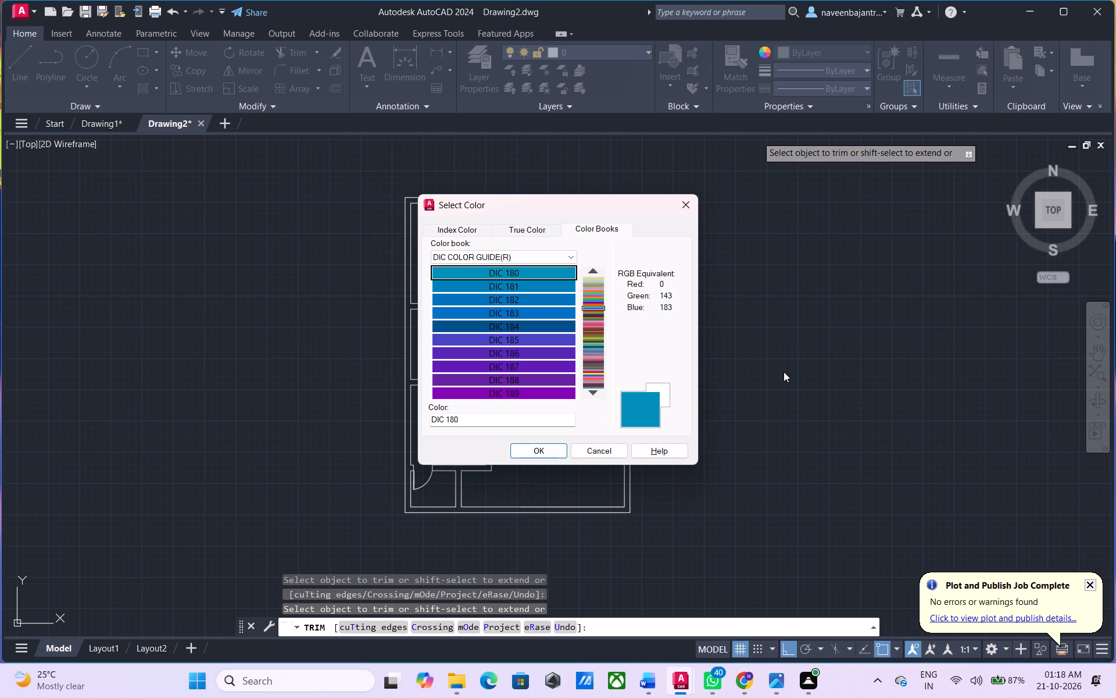
{"action": "key", "text": "Down"}
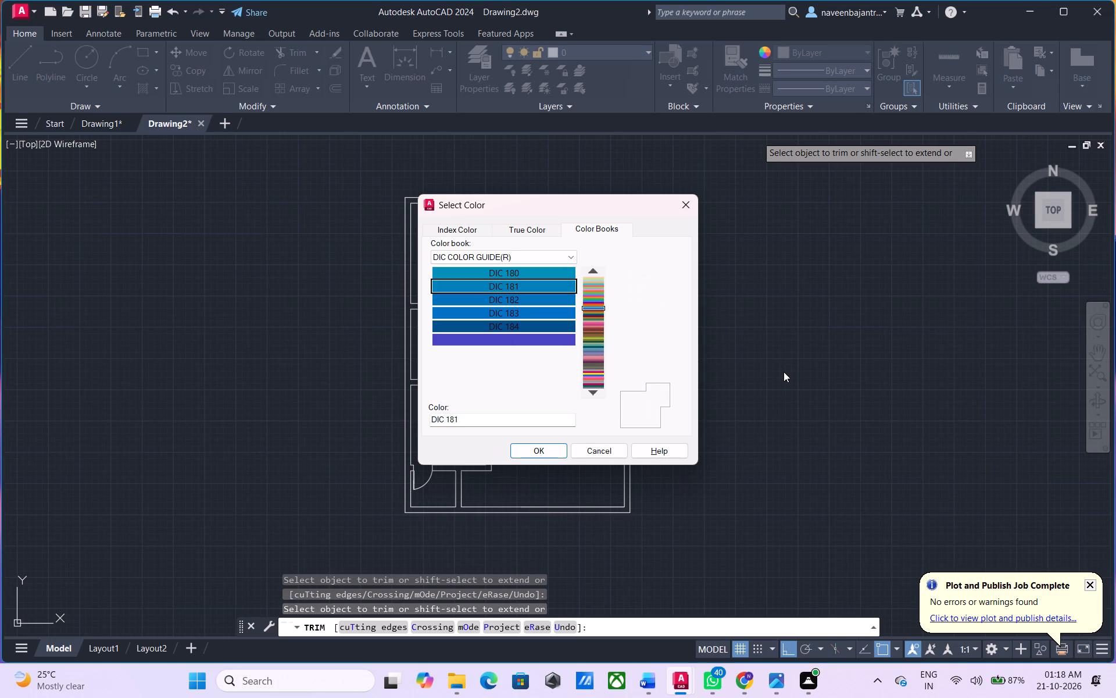
{"action": "key", "text": "Down"}
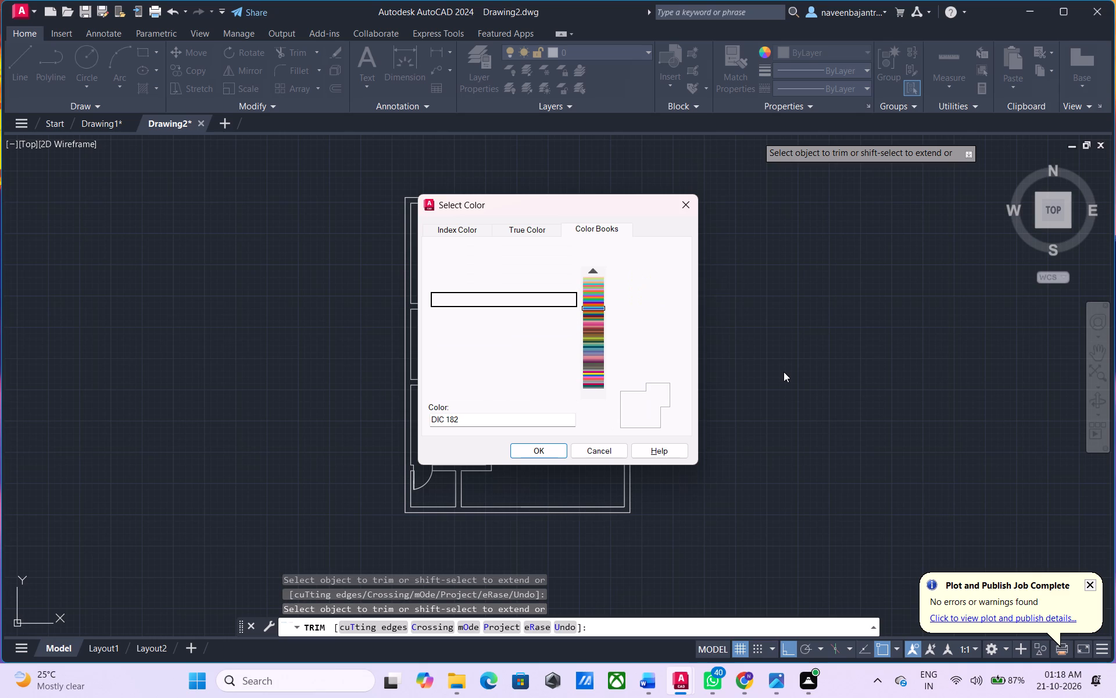
{"action": "key", "text": "Down"}
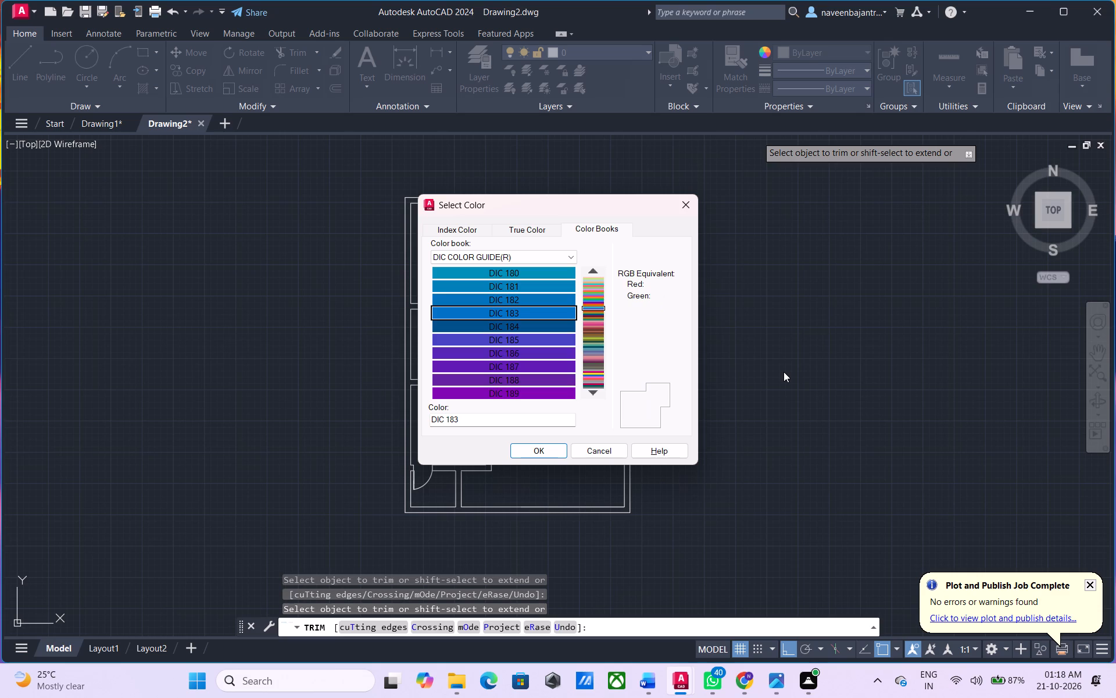
{"action": "key", "text": "Down"}
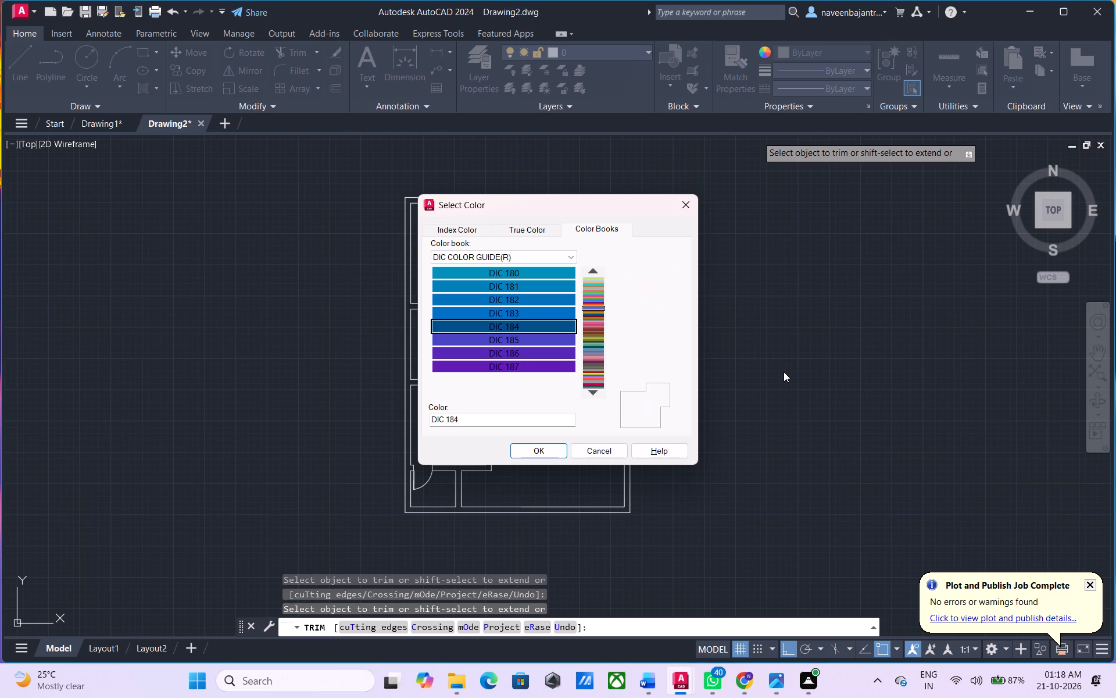
{"action": "key", "text": "Down"}
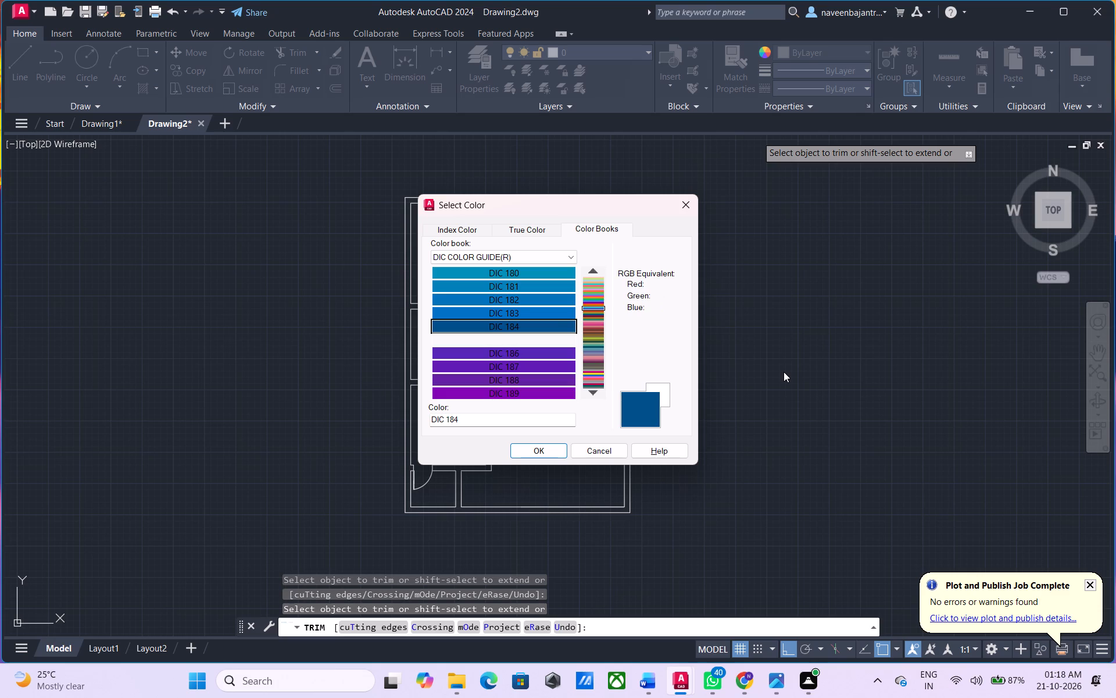
{"action": "key", "text": "Down"}
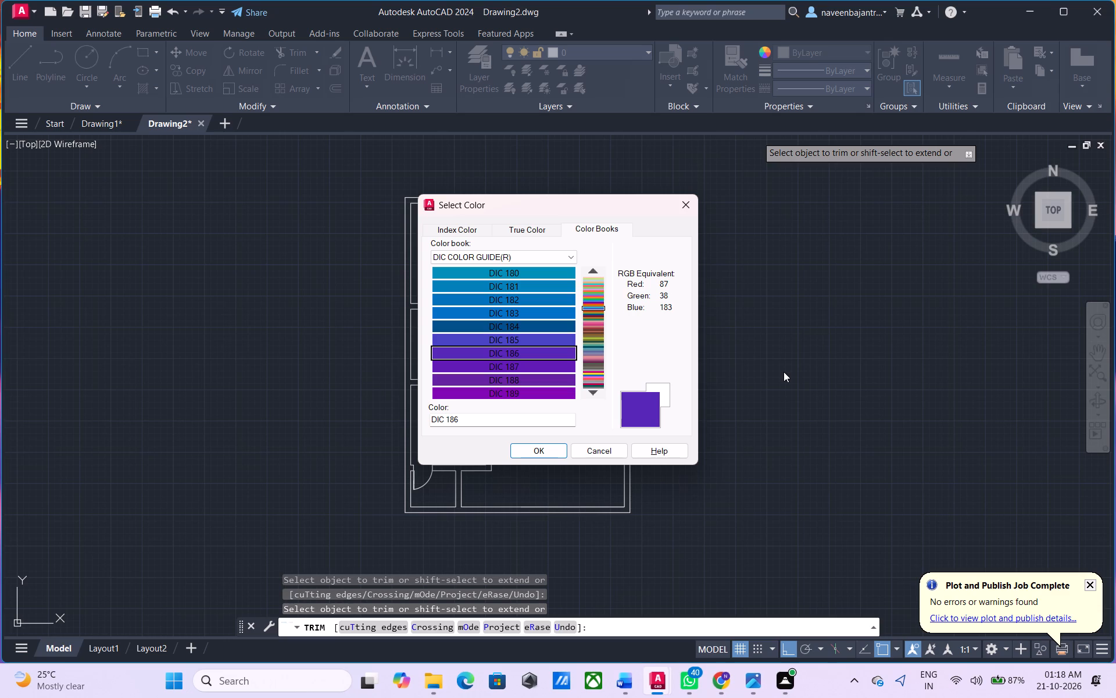
{"action": "key", "text": "Down"}
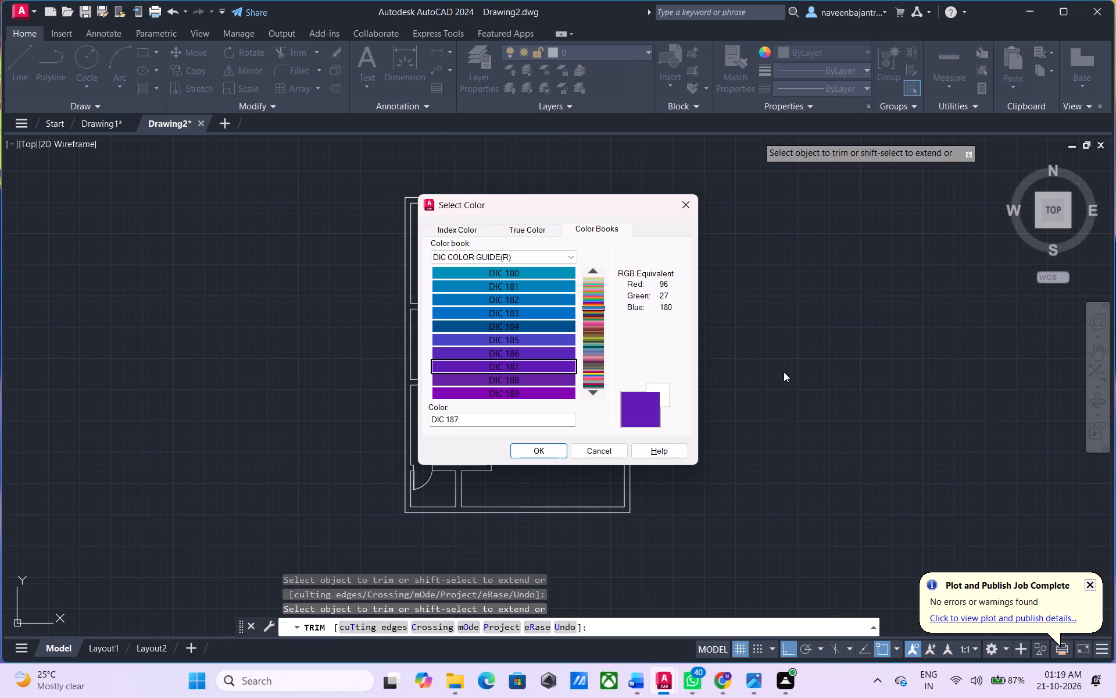
{"action": "key", "text": "Down"}
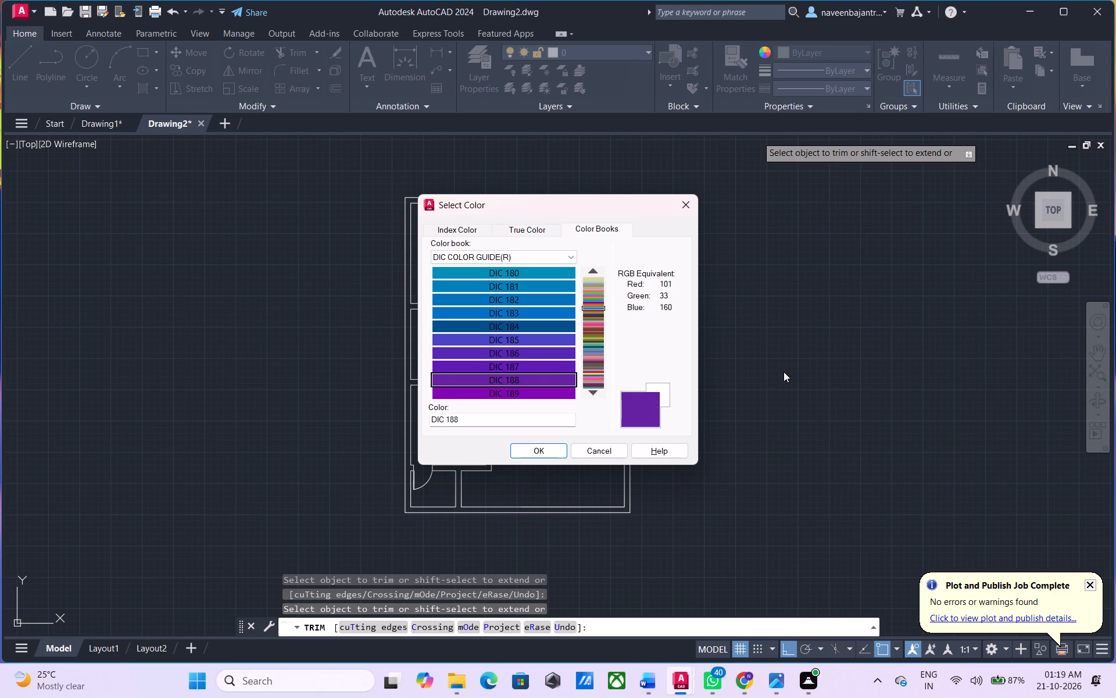
{"action": "key", "text": "Down"}
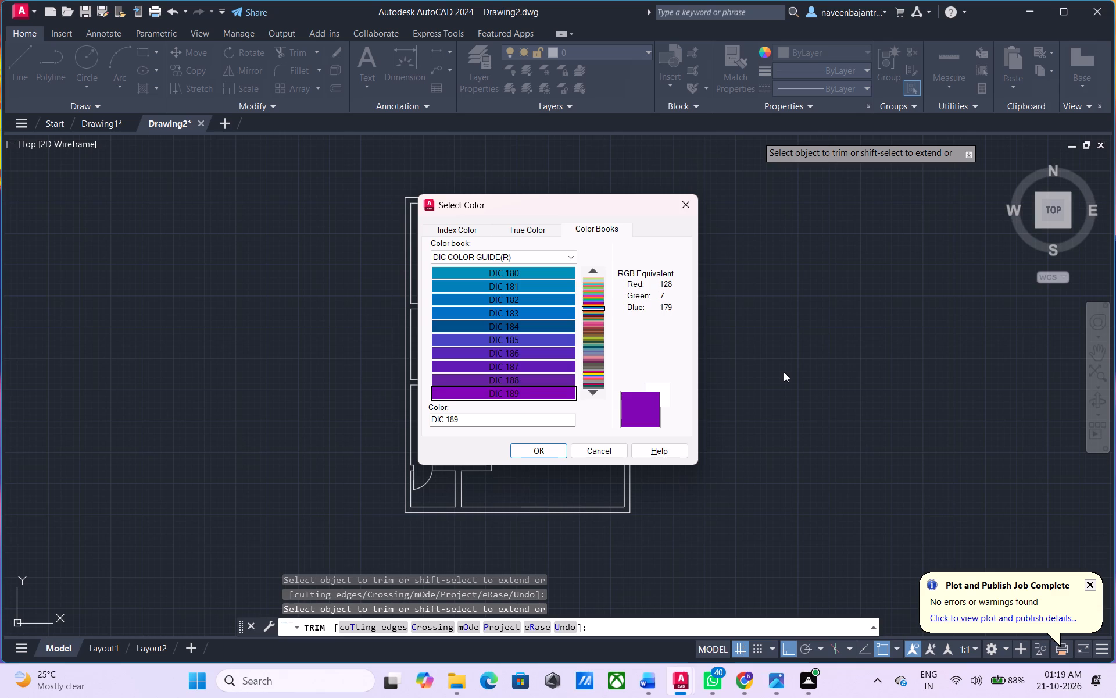
{"action": "key", "text": "Down"}
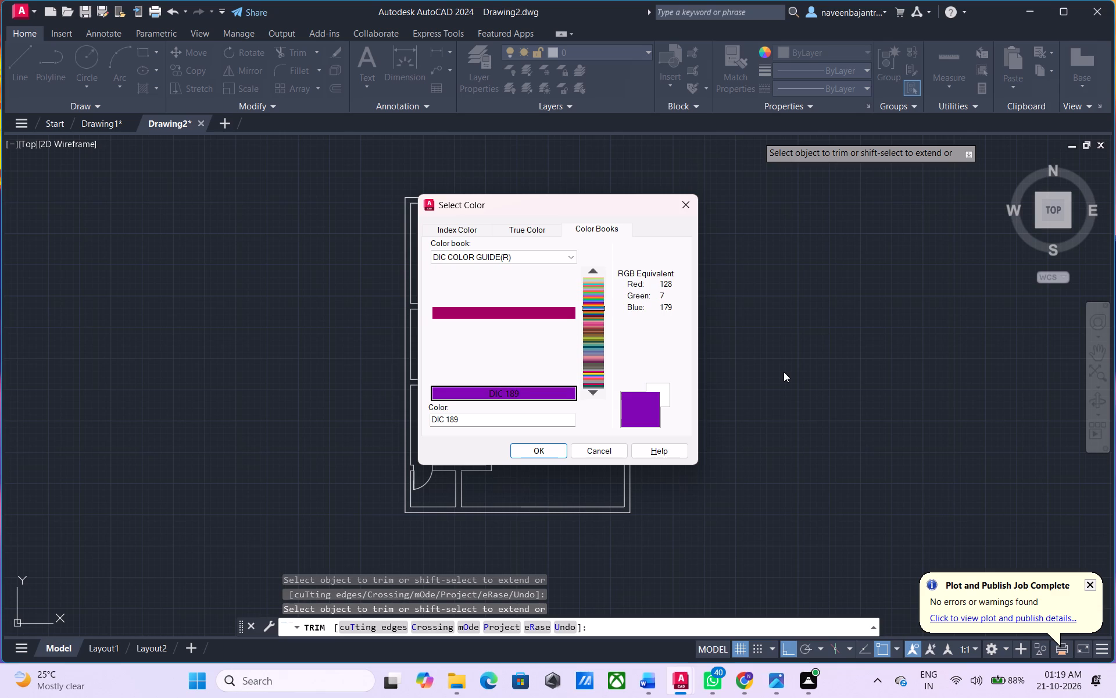
{"action": "key", "text": "Down"}
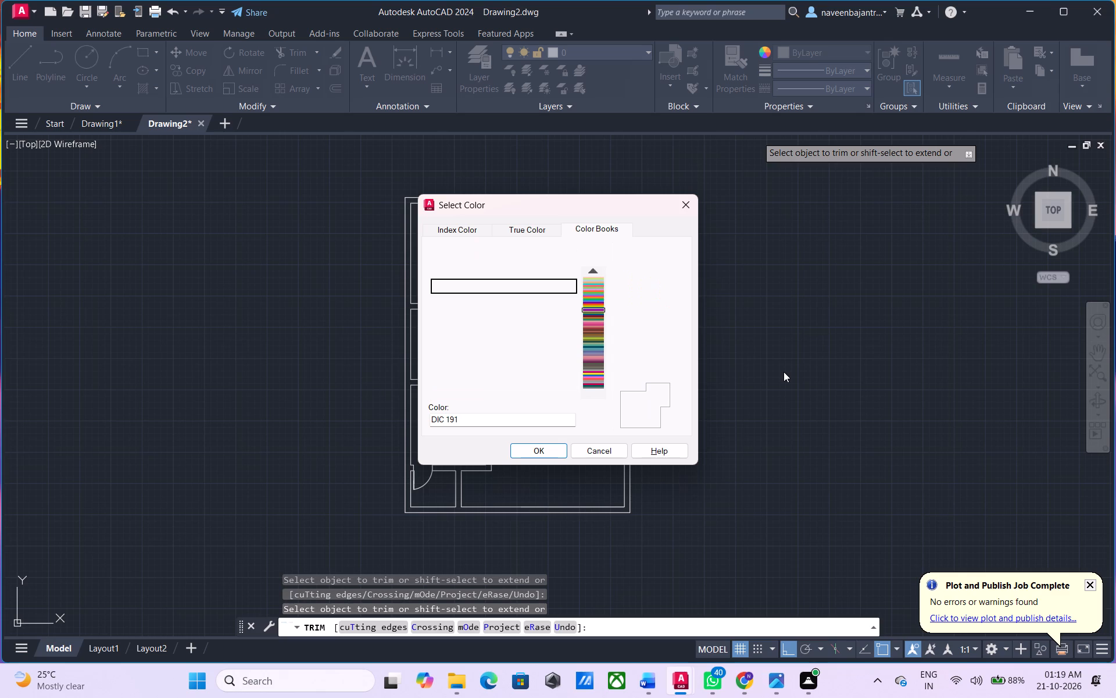
{"action": "key", "text": "Down"}
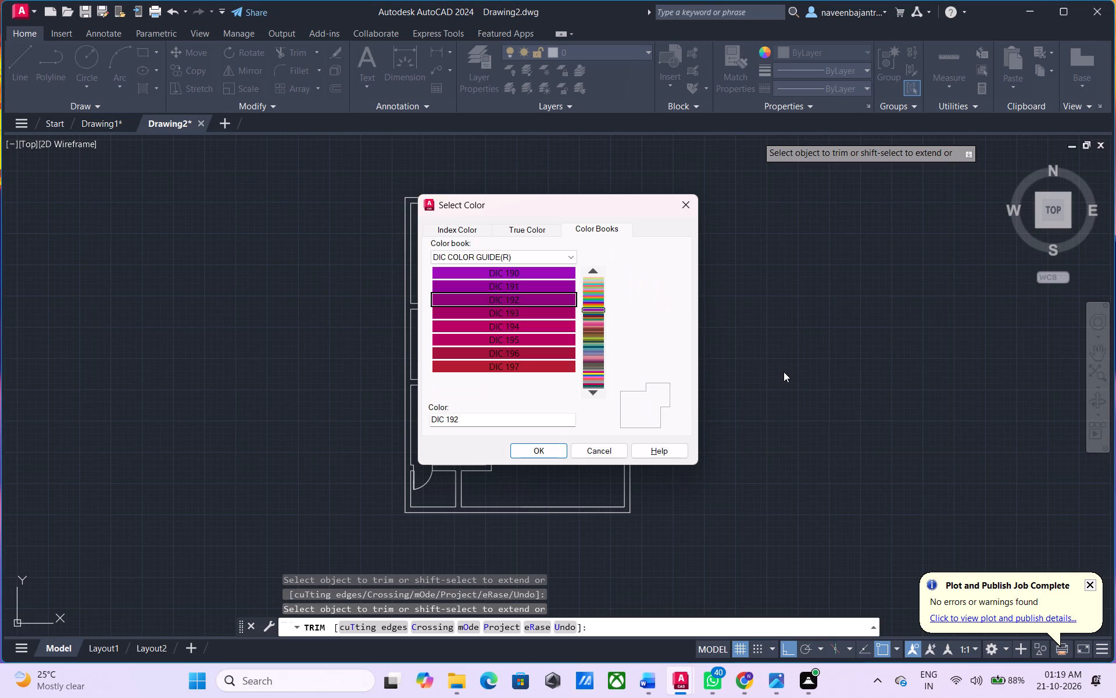
{"action": "key", "text": "Down"}
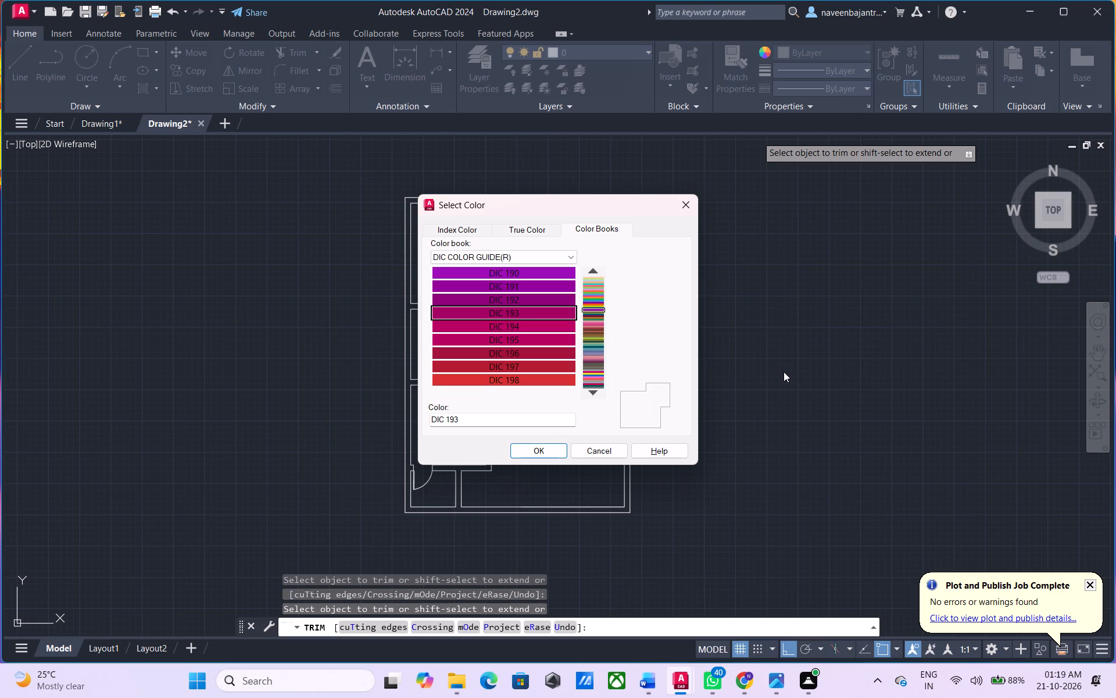
{"action": "key", "text": "Down"}
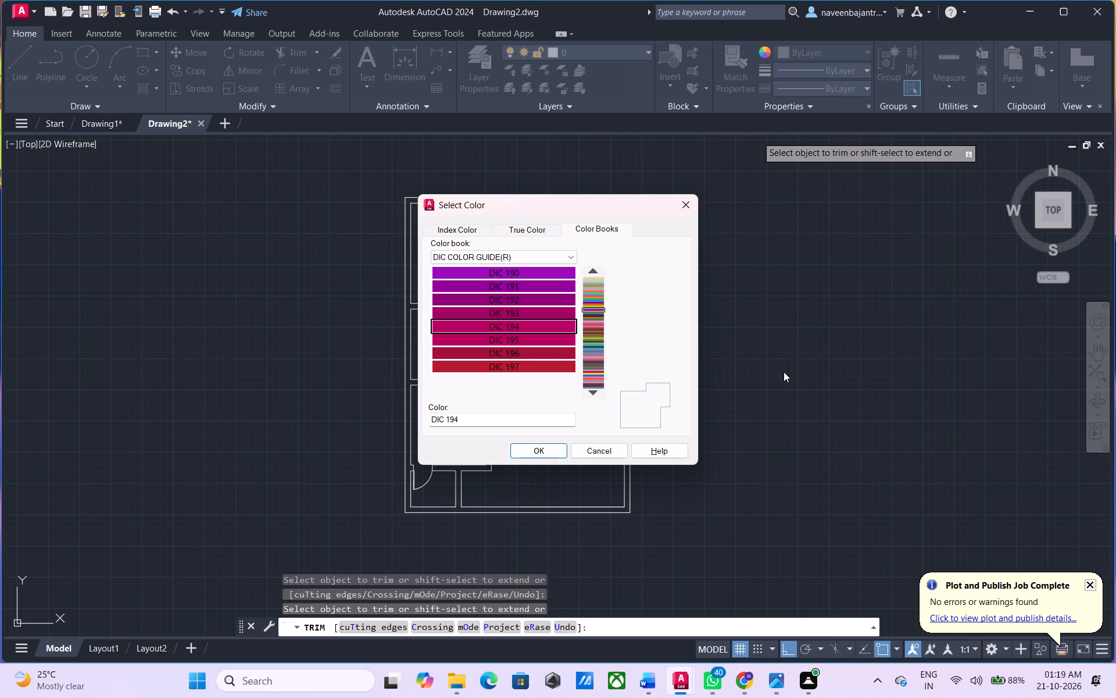
{"action": "key", "text": "Down"}
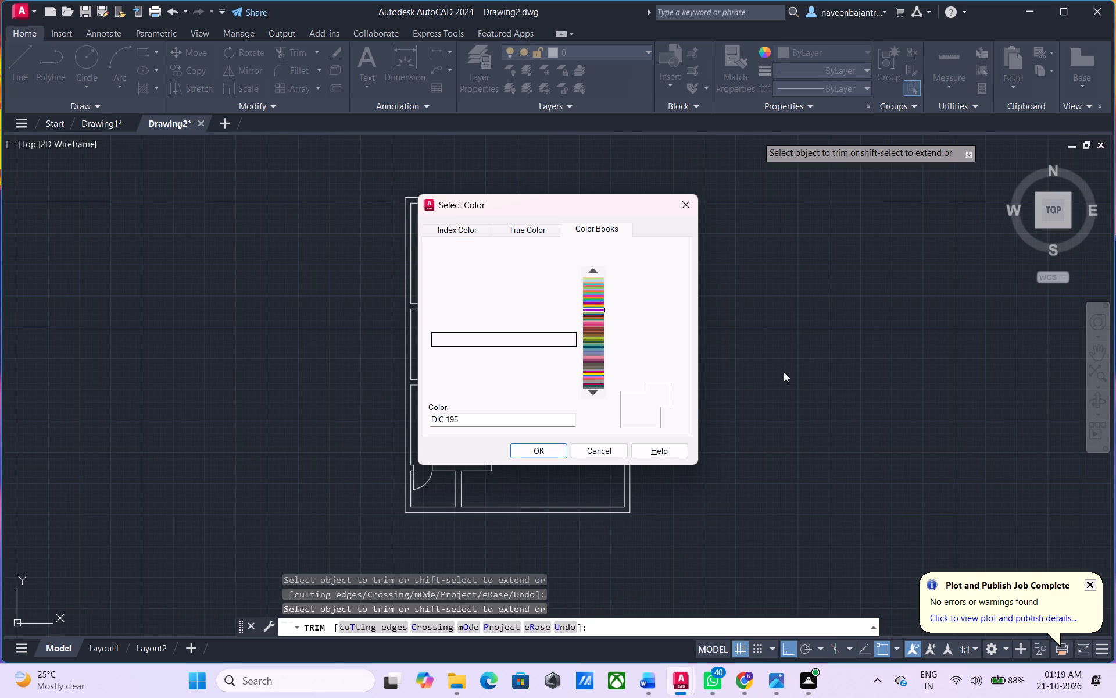
{"action": "key", "text": "Down"}
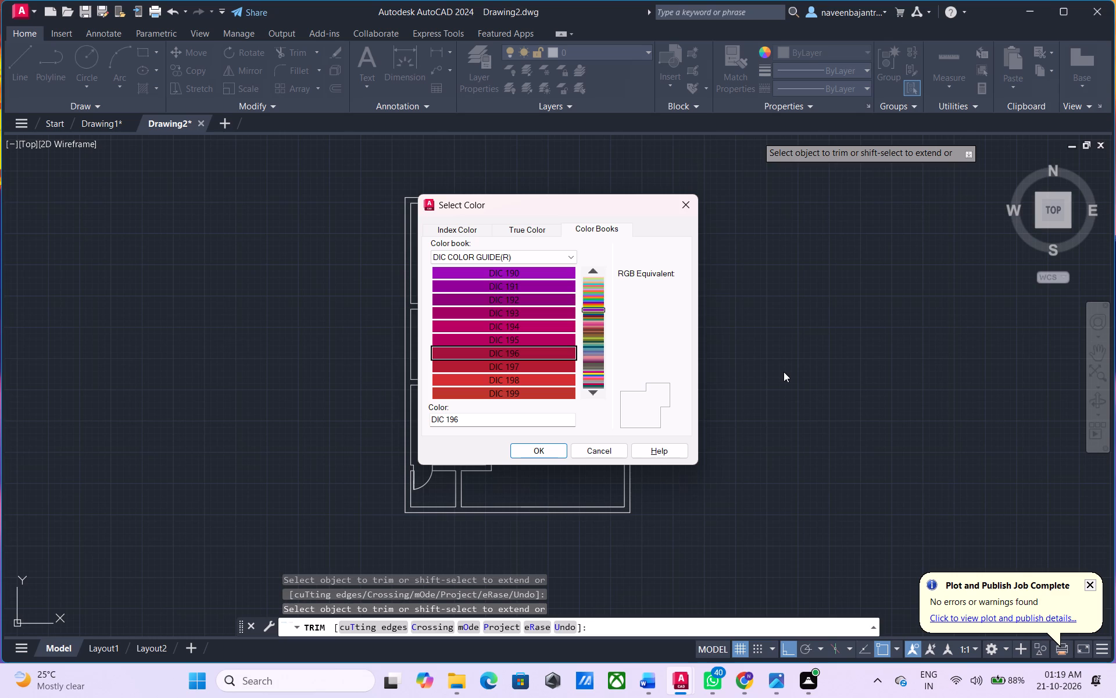
{"action": "key", "text": "Down"}
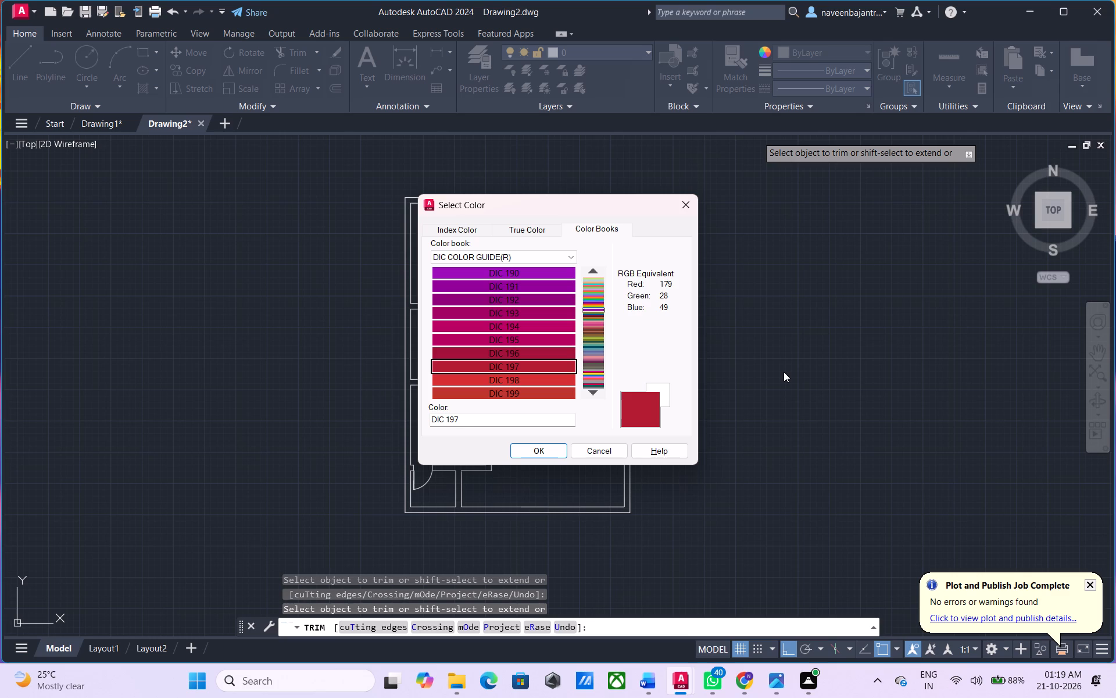
{"action": "key", "text": "Down"}
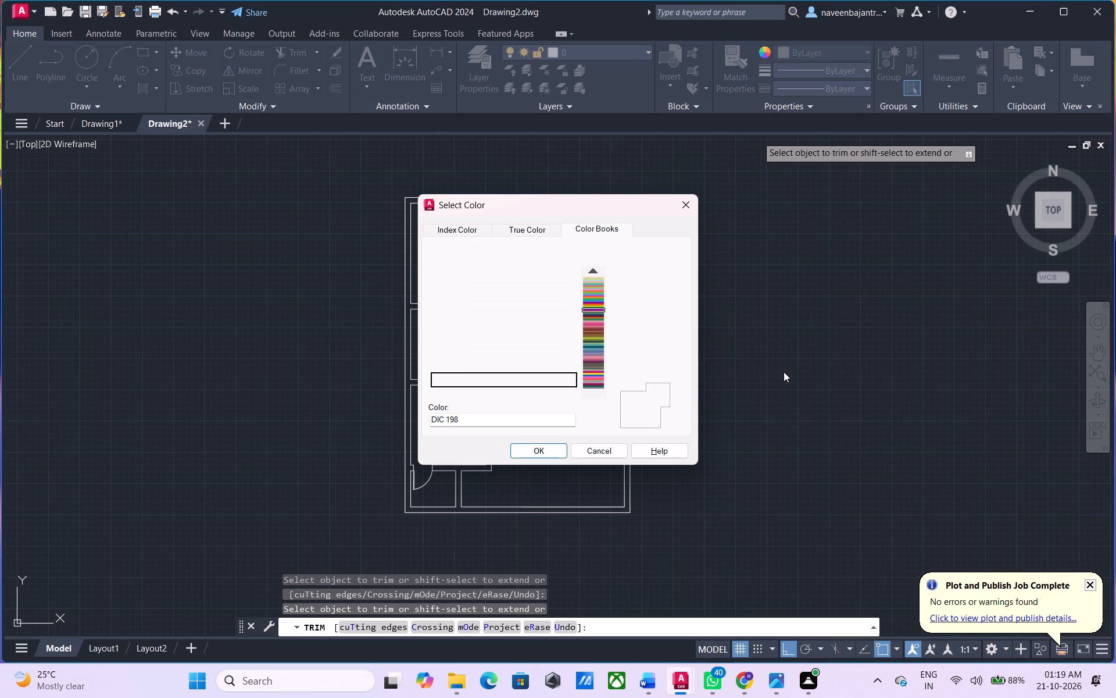
{"action": "key", "text": "Down"}
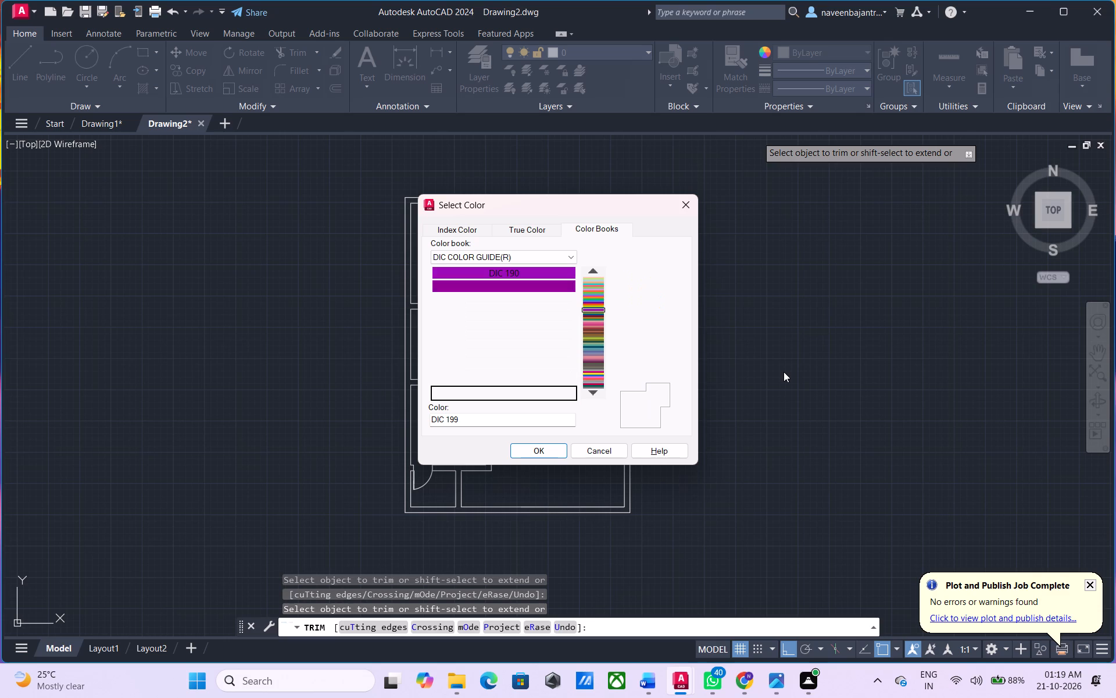
{"action": "key", "text": "Down"}
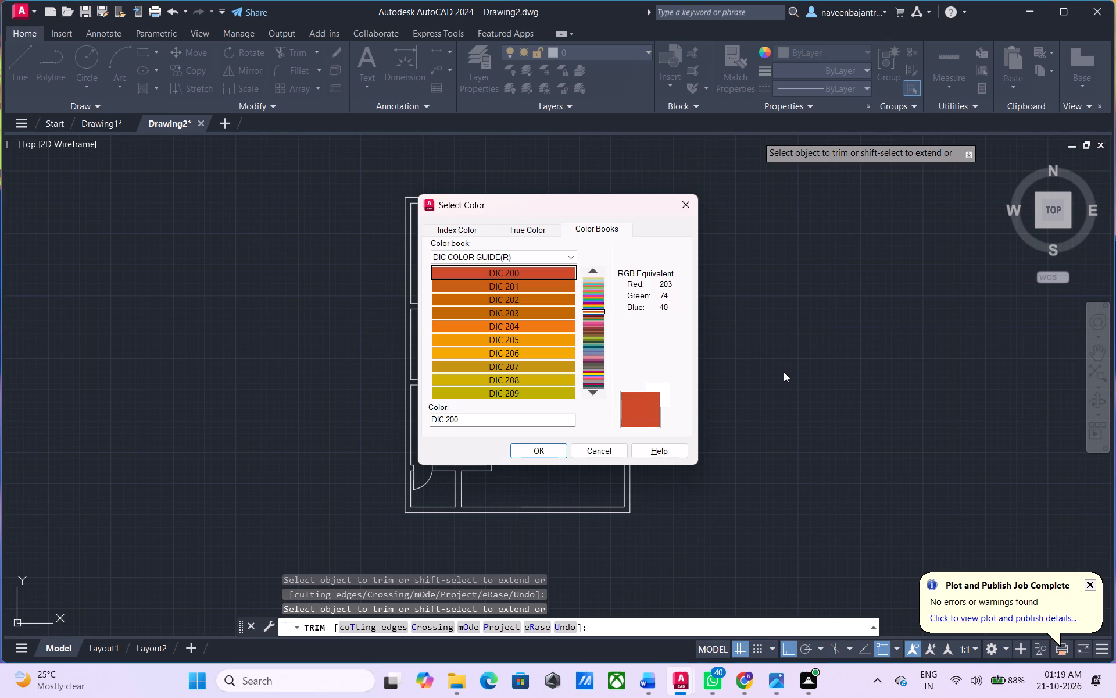
{"action": "key", "text": "Down"}
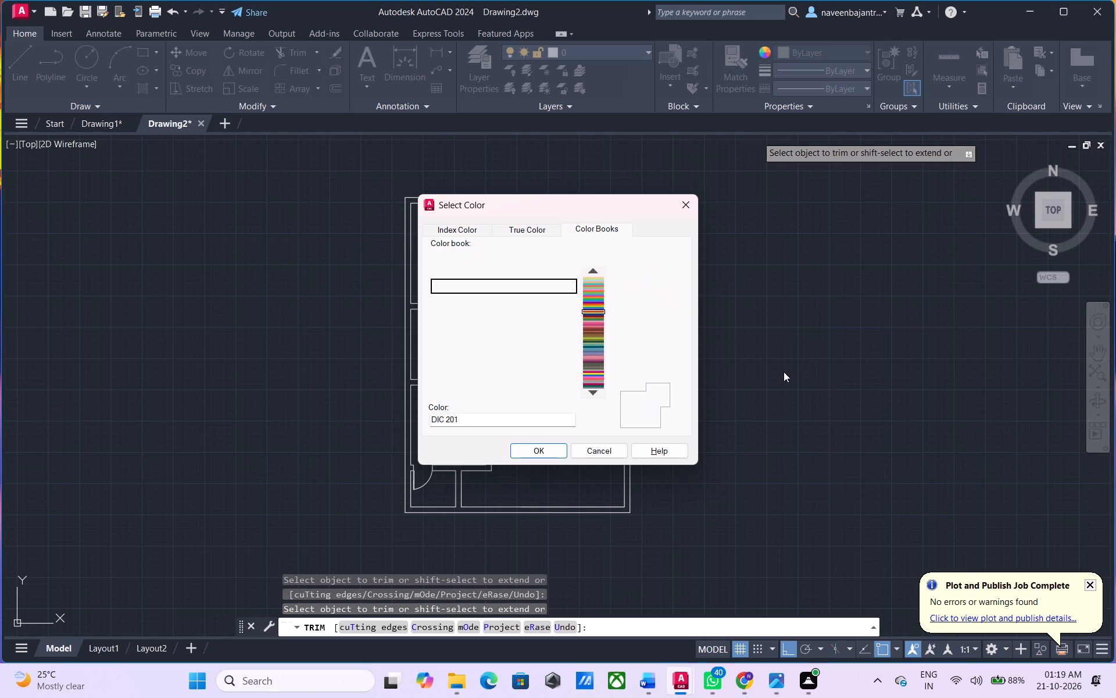
{"action": "key", "text": "Down"}
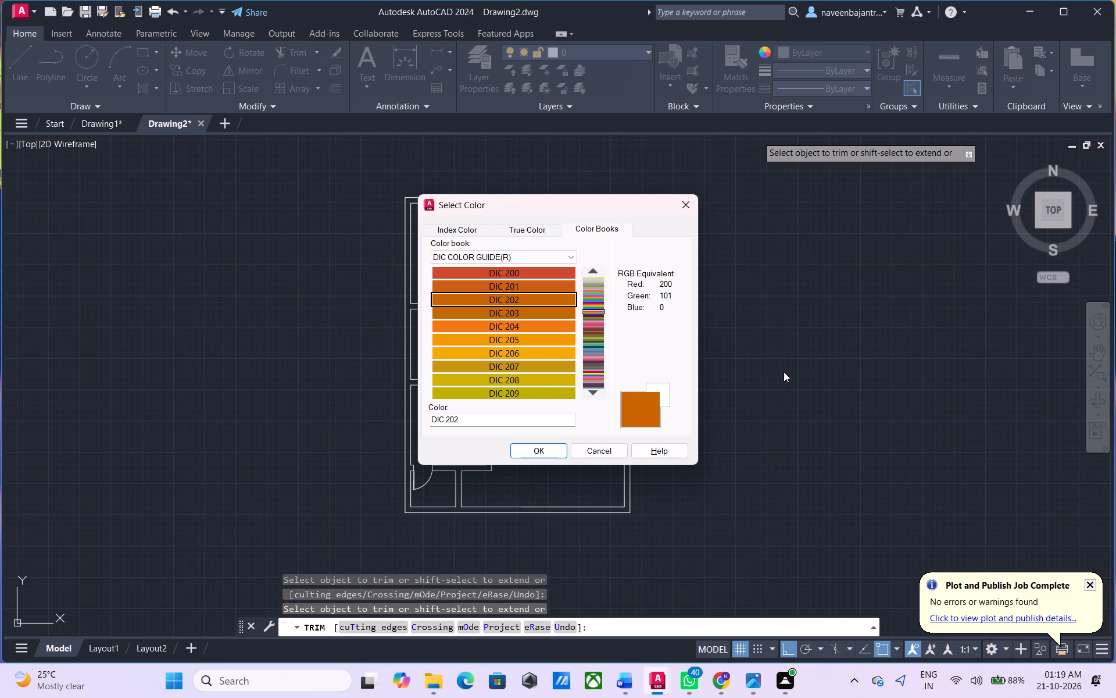
{"action": "key", "text": "Down"}
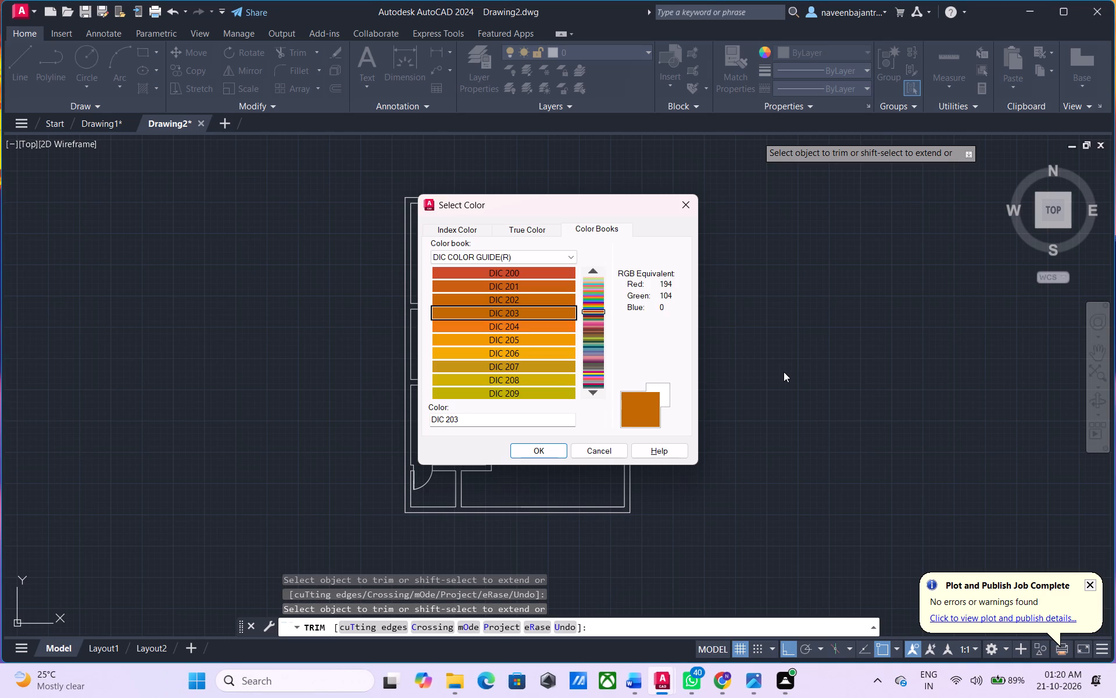
{"action": "key", "text": "Down"}
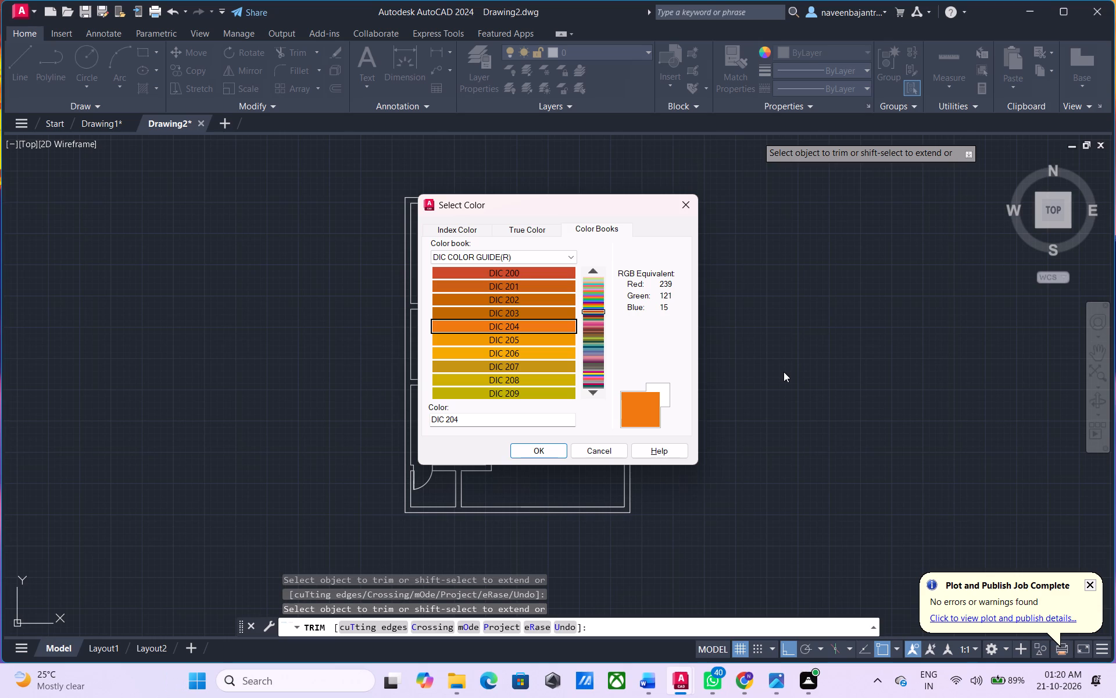
{"action": "key", "text": "Down"}
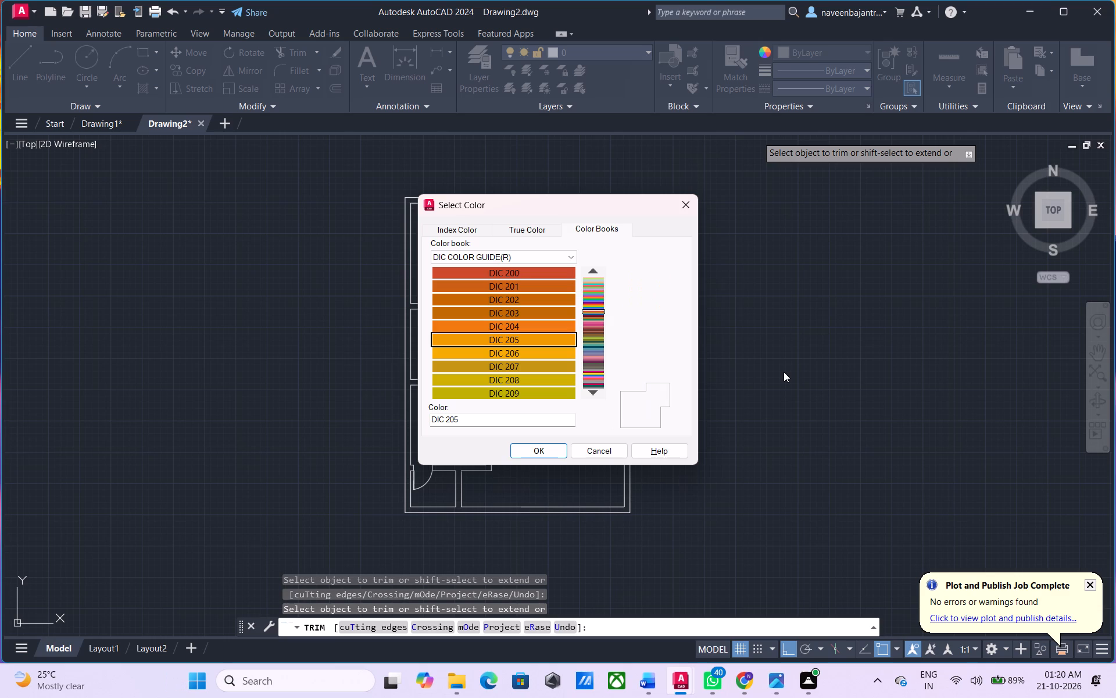
Browse the DIC COLOR GUIDE(R) color book swatch by swatch from DIC 206 through DIC 242.
{"action": "key", "text": "Down"}
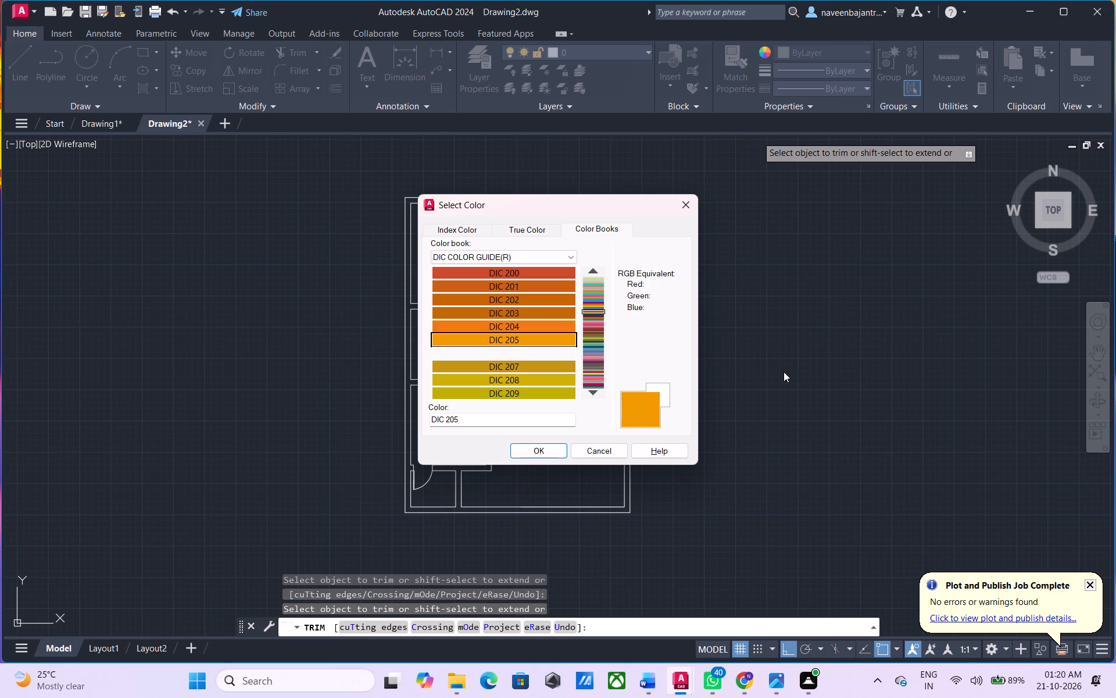
{"action": "key", "text": "Down"}
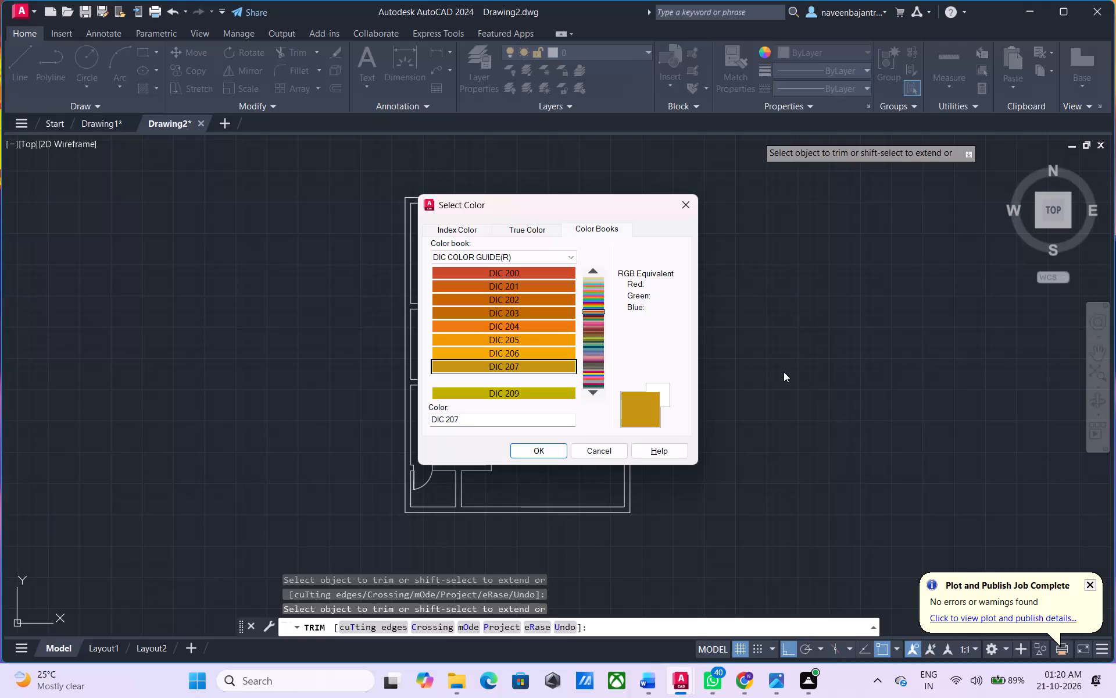
{"action": "key", "text": "Down"}
{"action": "key", "text": "Down"}
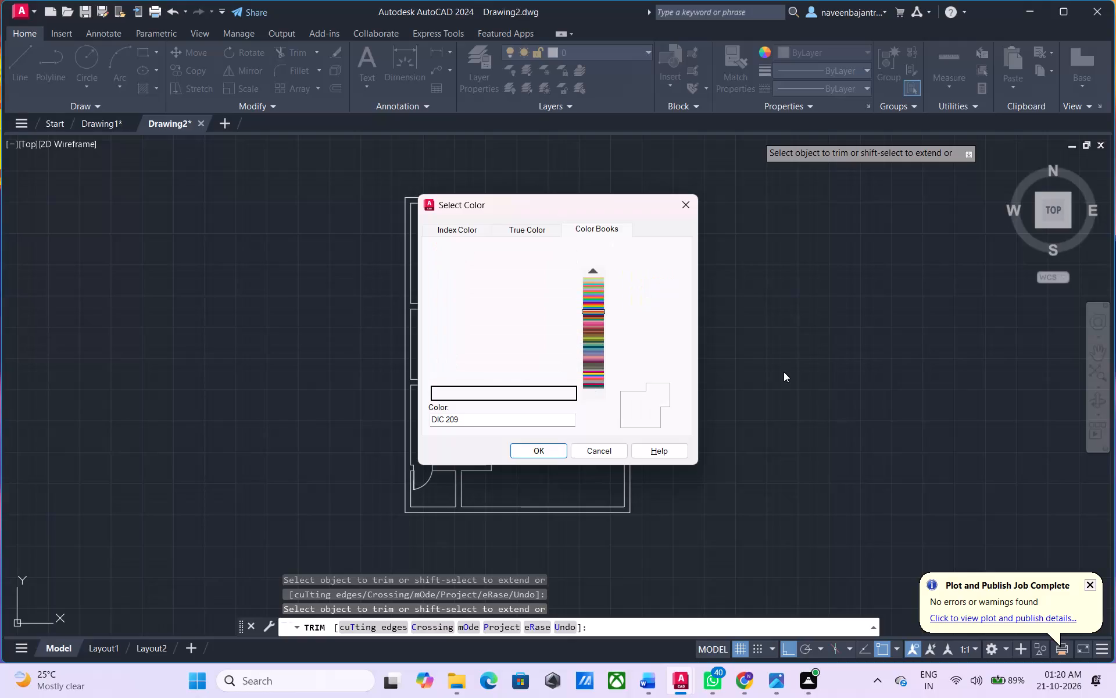
{"action": "key", "text": "Down"}
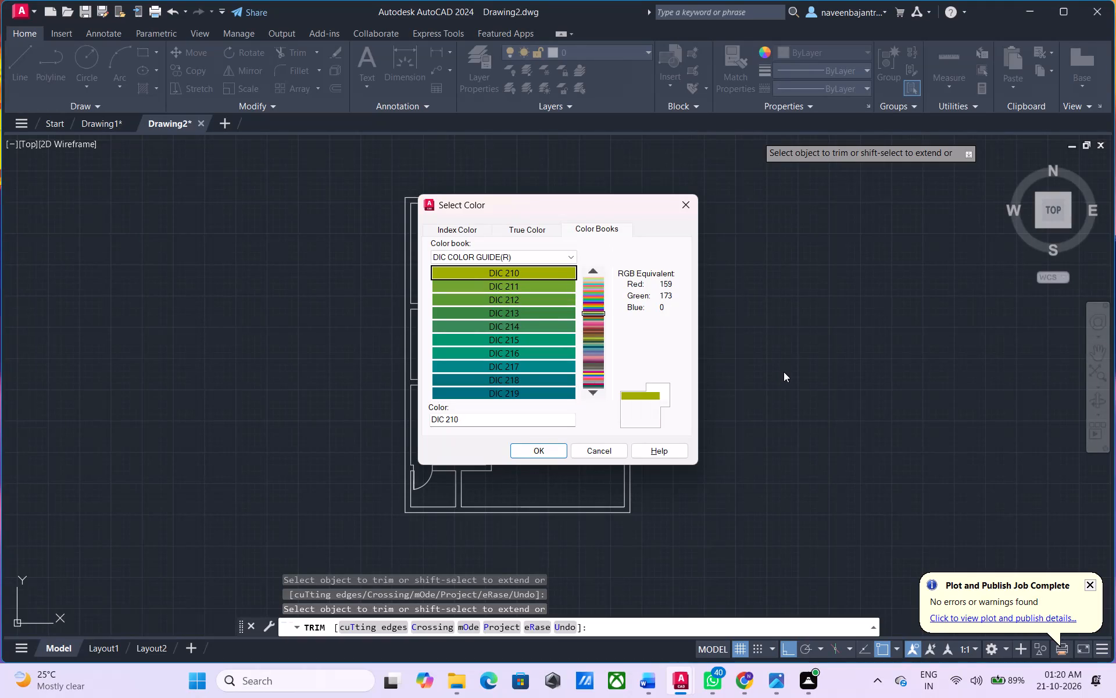
{"action": "key", "text": "Down"}
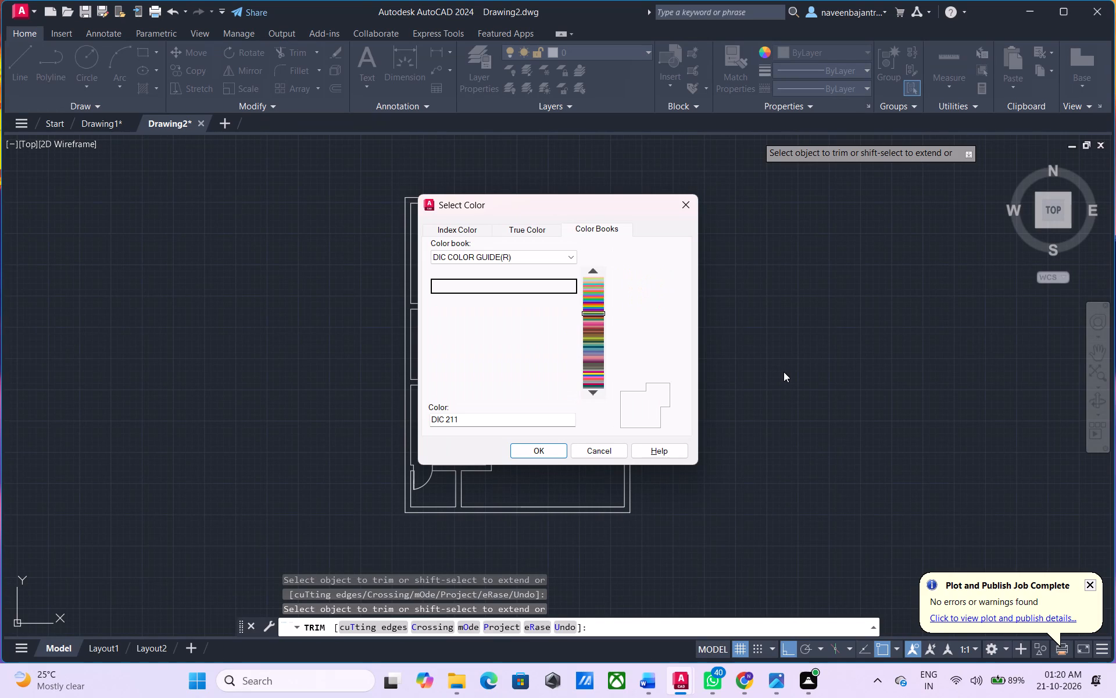
{"action": "key", "text": "Down"}
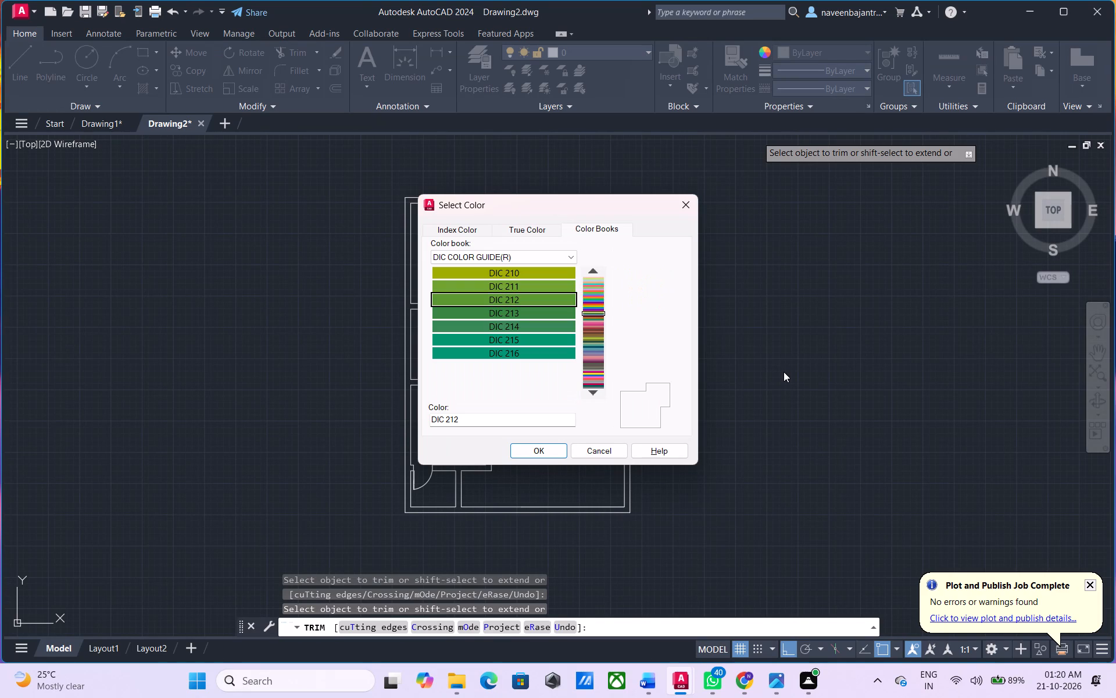
{"action": "key", "text": "Down"}
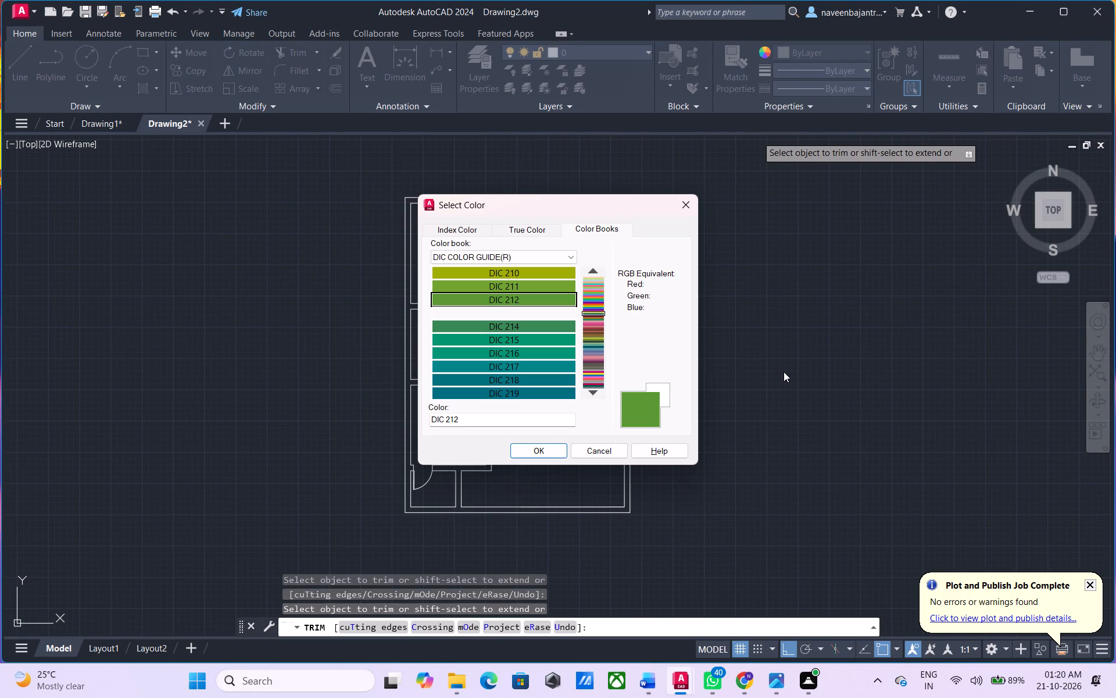
{"action": "key", "text": "Down"}
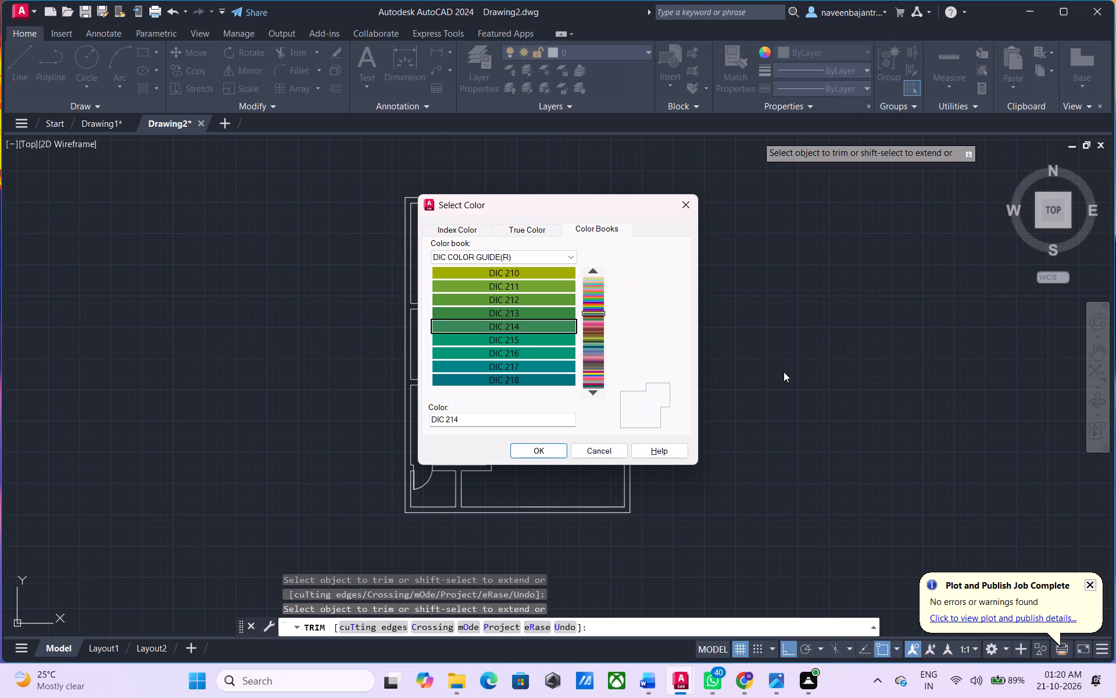
{"action": "key", "text": "Down"}
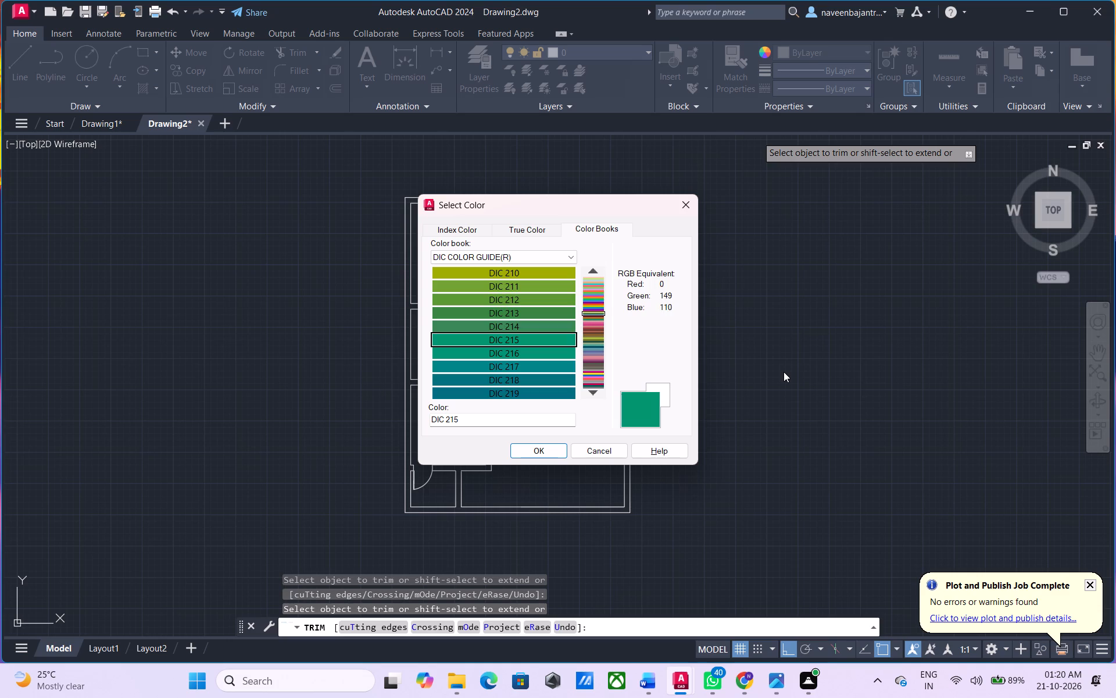
{"action": "key", "text": "Down"}
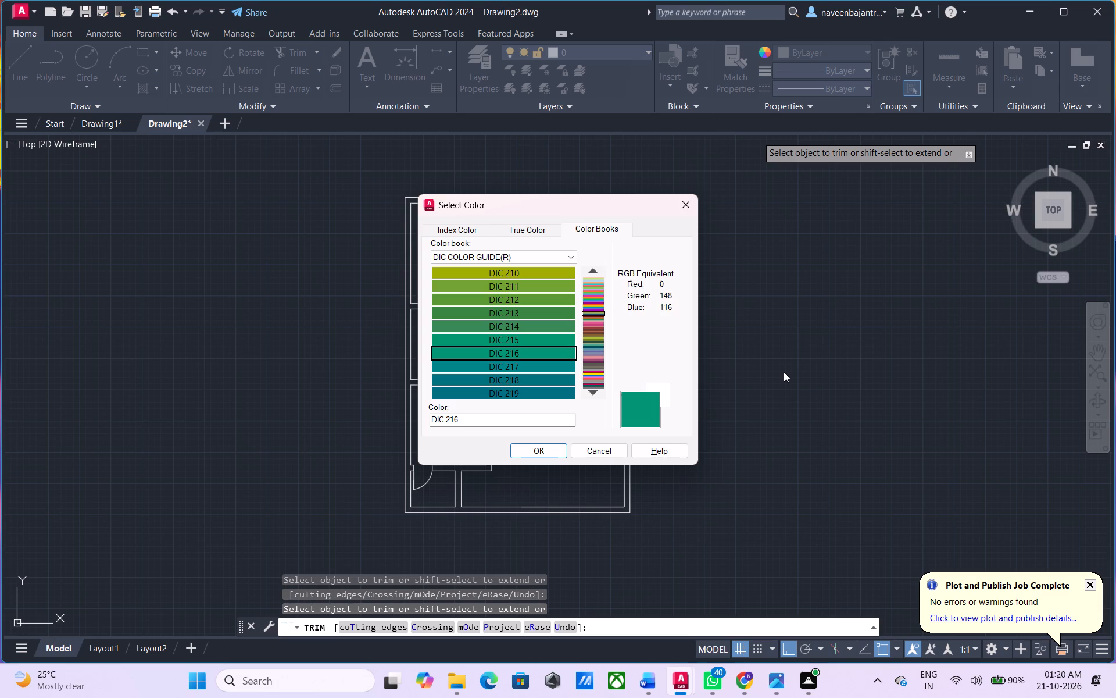
{"action": "key", "text": "Down"}
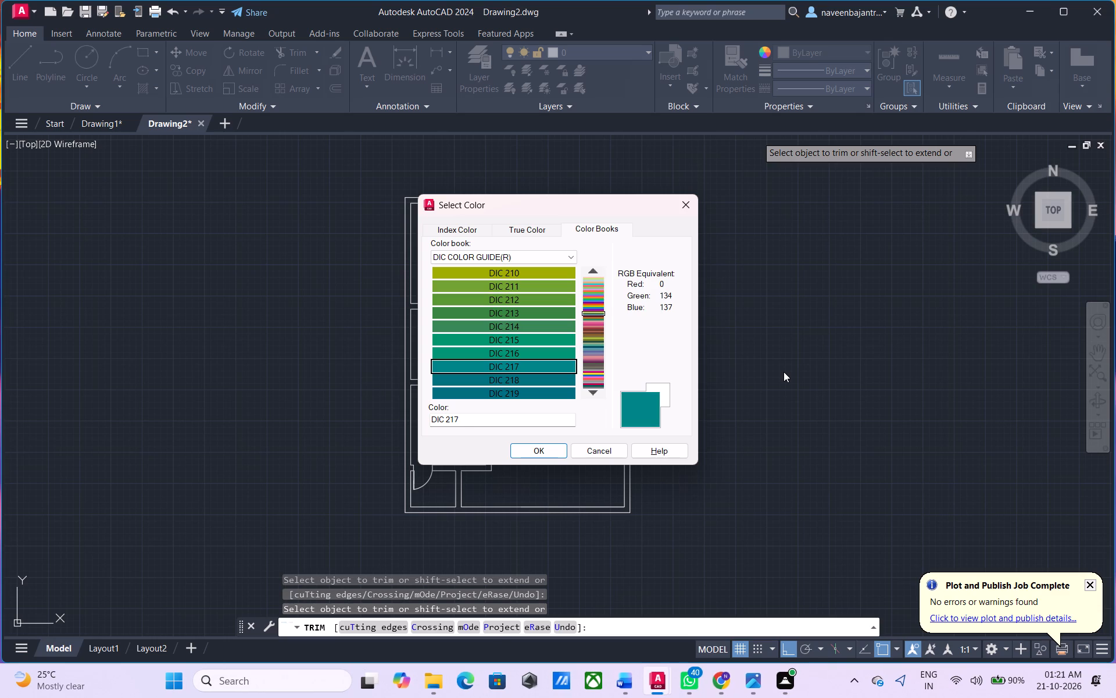
{"action": "key", "text": "Down"}
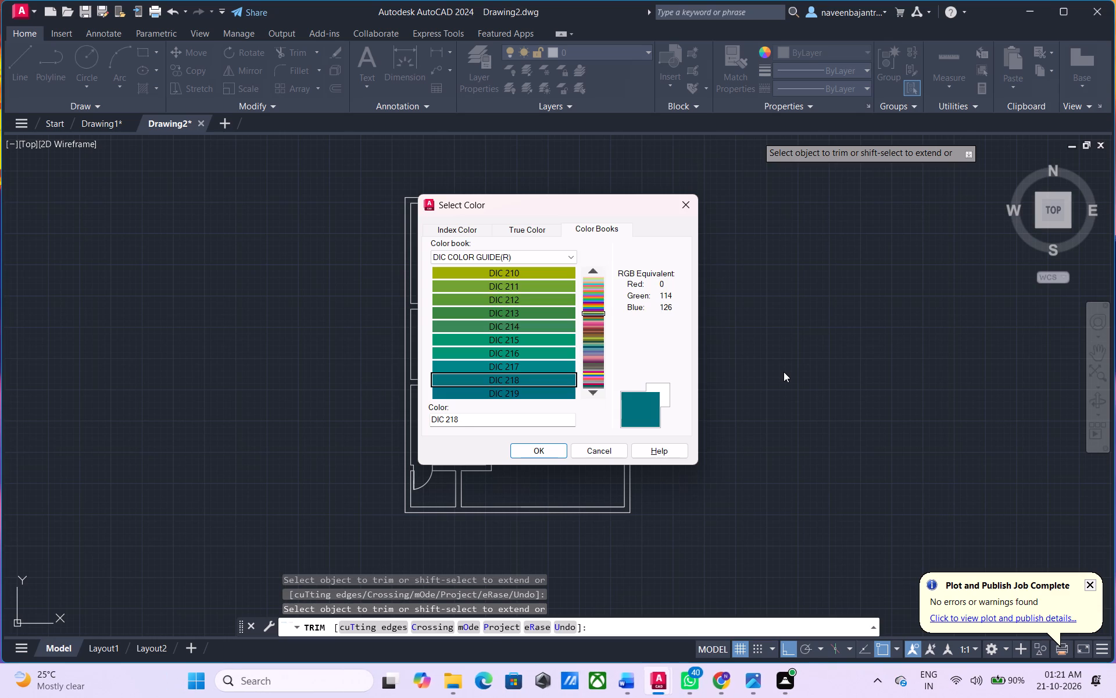
{"action": "key", "text": "Down"}
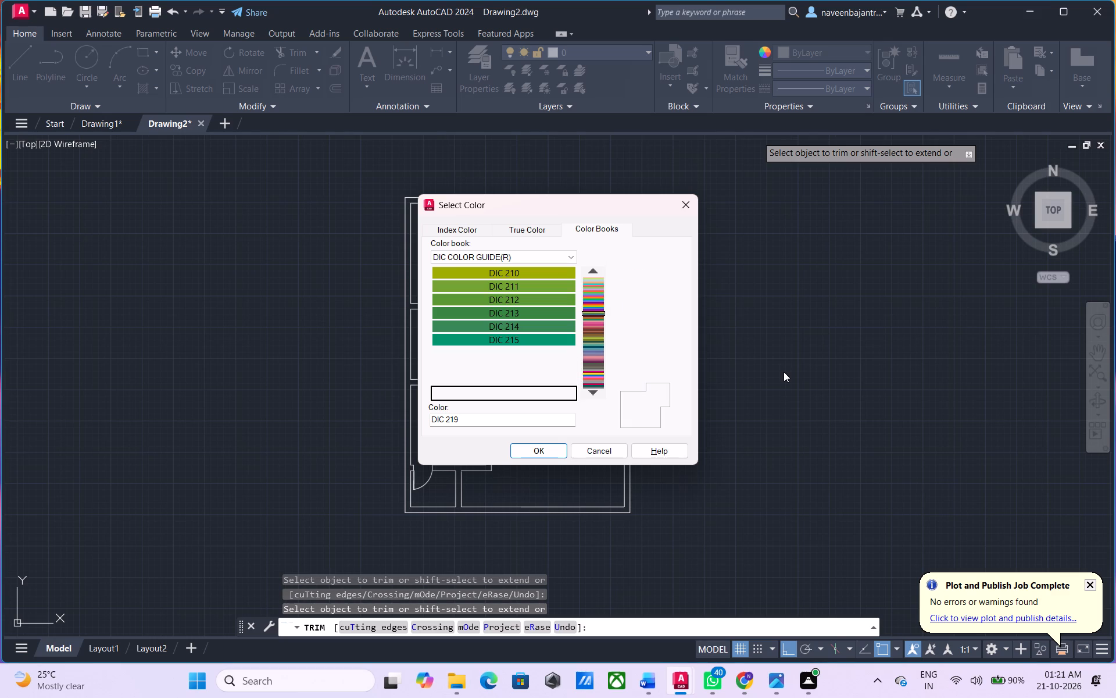
{"action": "key", "text": "Down"}
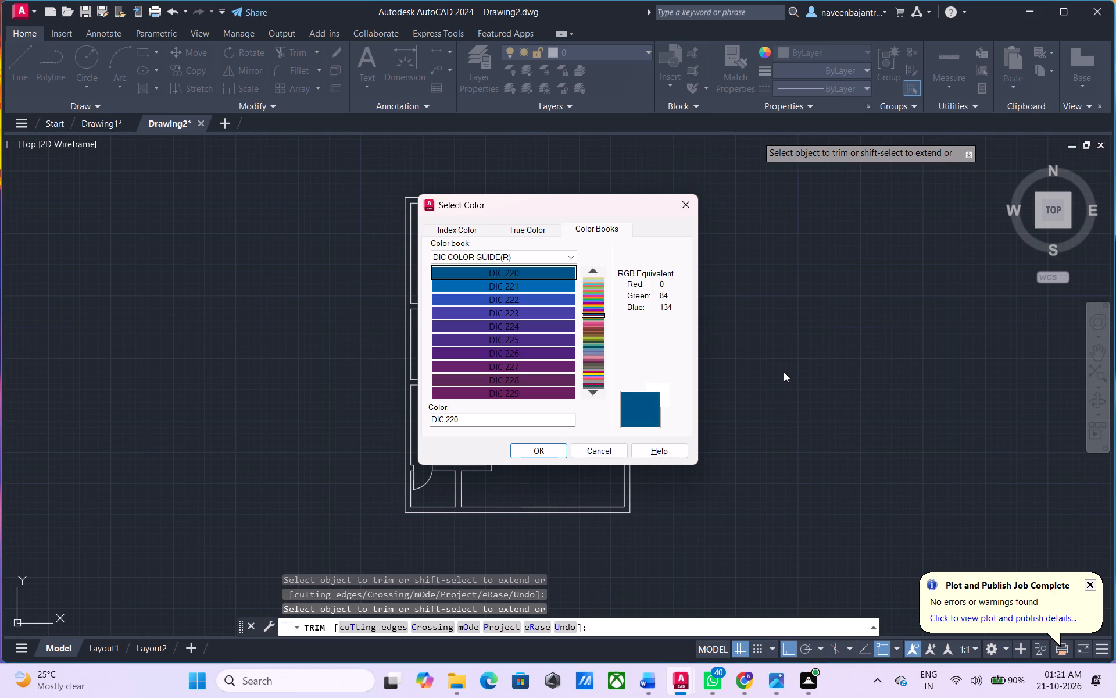
{"action": "key", "text": "Down"}
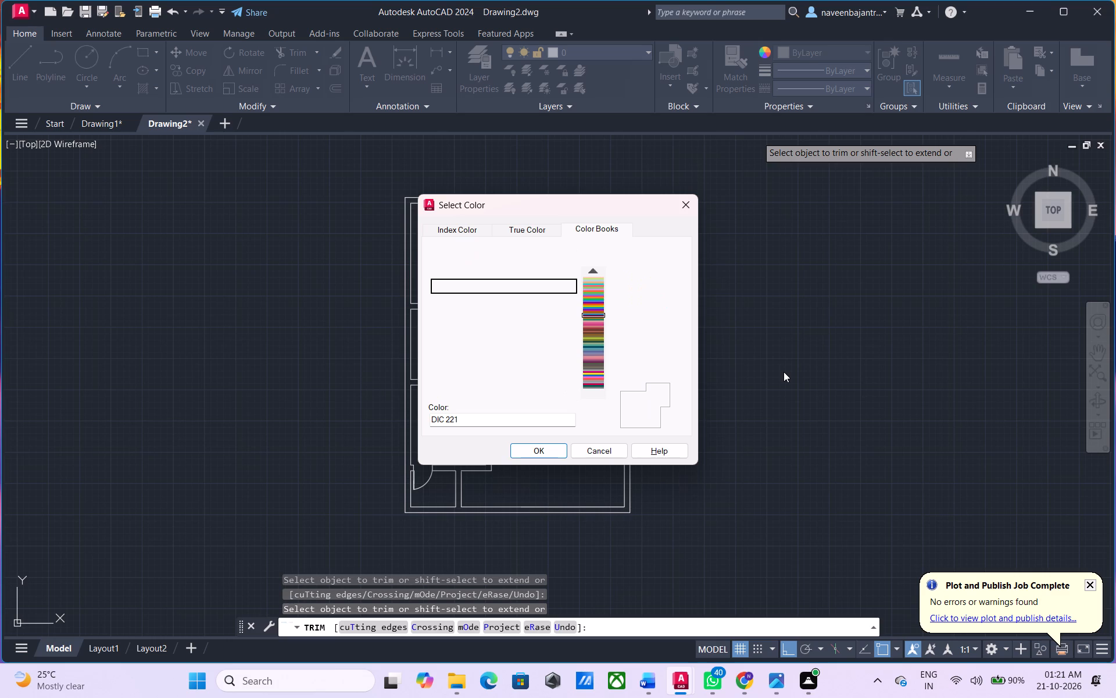
{"action": "key", "text": "Down"}
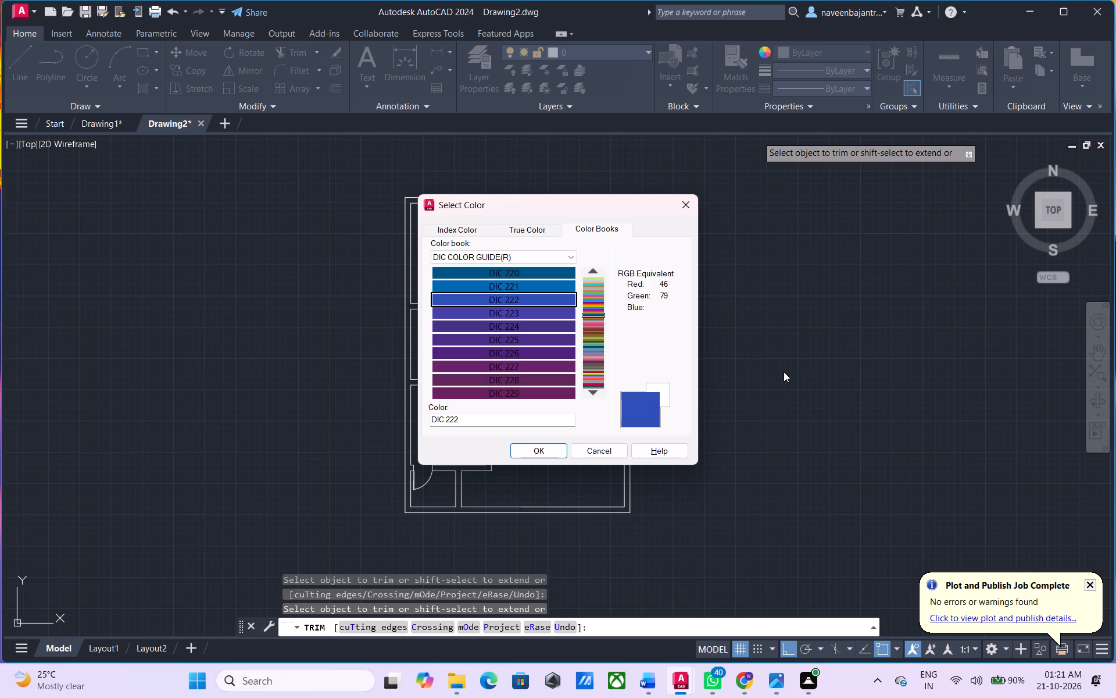
{"action": "key", "text": "Down"}
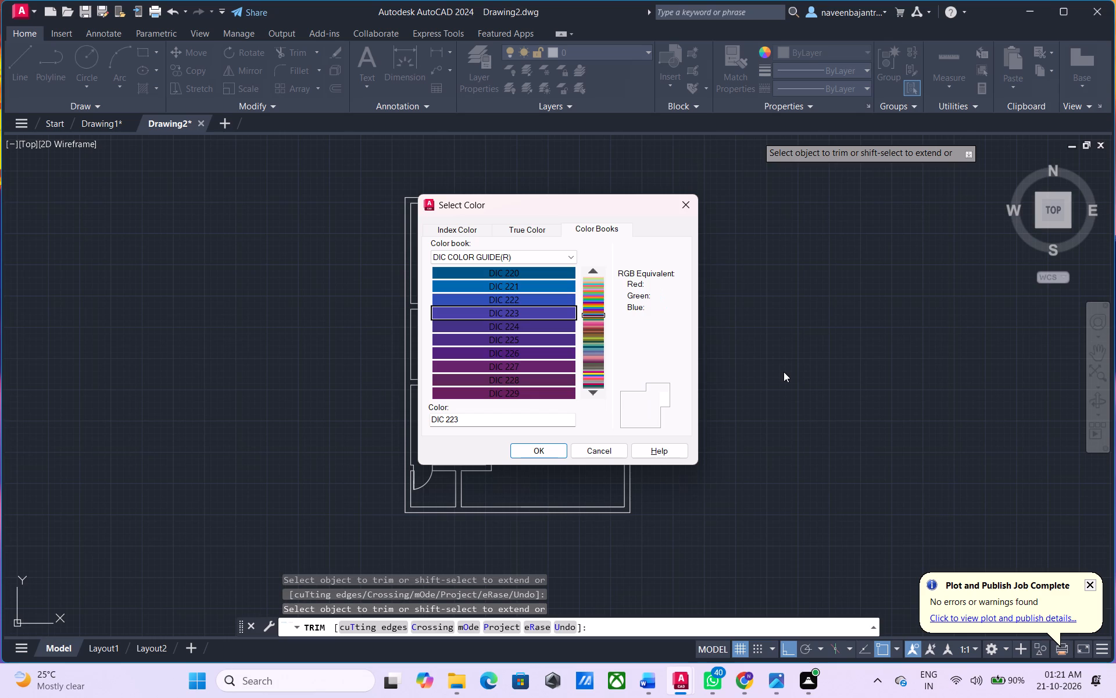
{"action": "key", "text": "Down"}
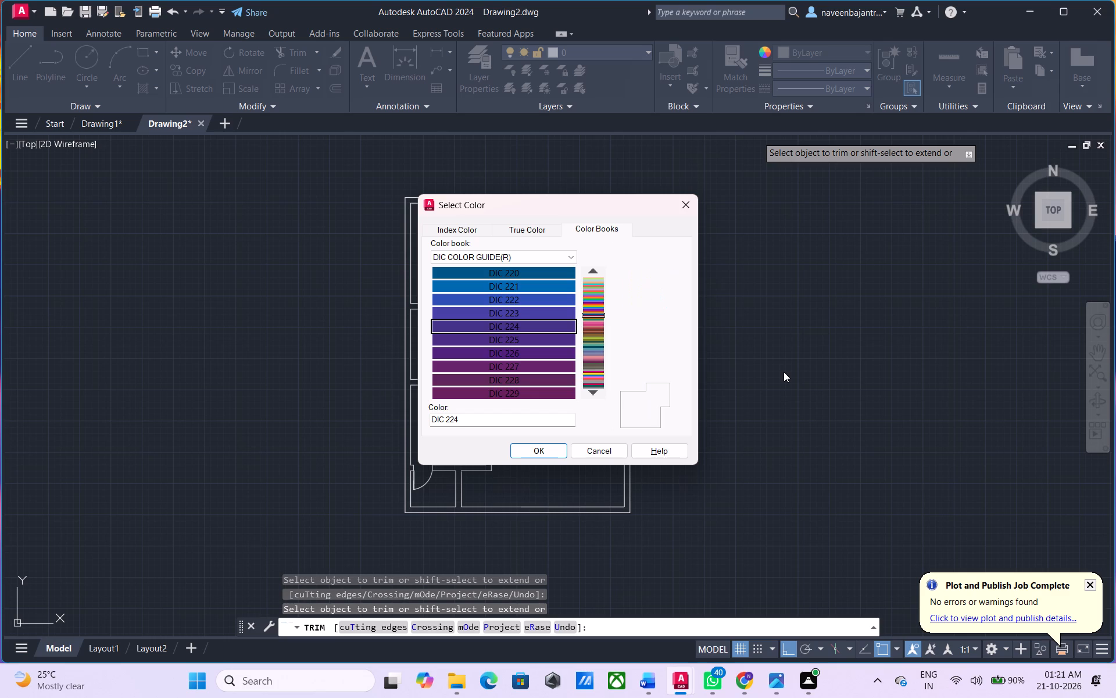
{"action": "key", "text": "Down"}
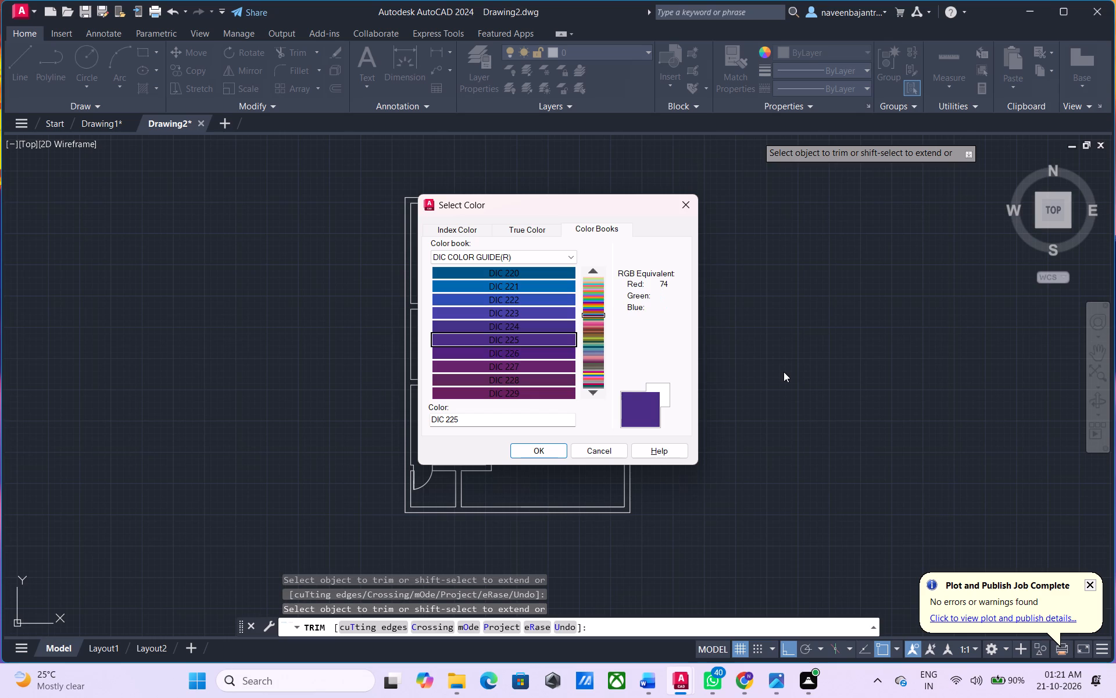
{"action": "key", "text": "Down"}
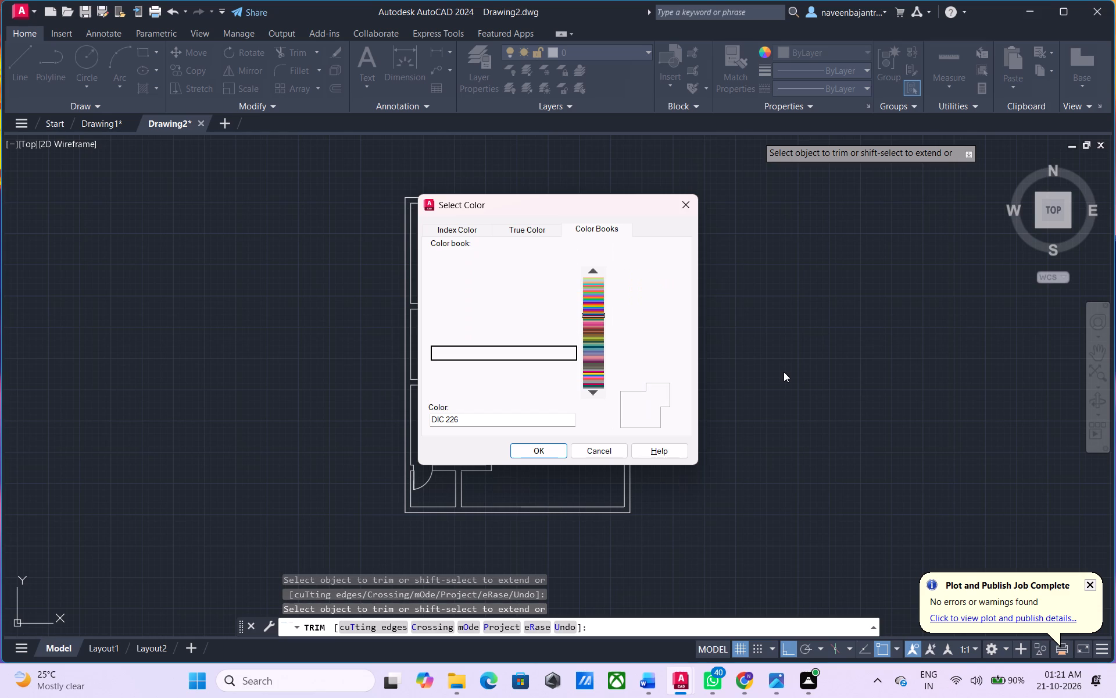
{"action": "key", "text": "Down"}
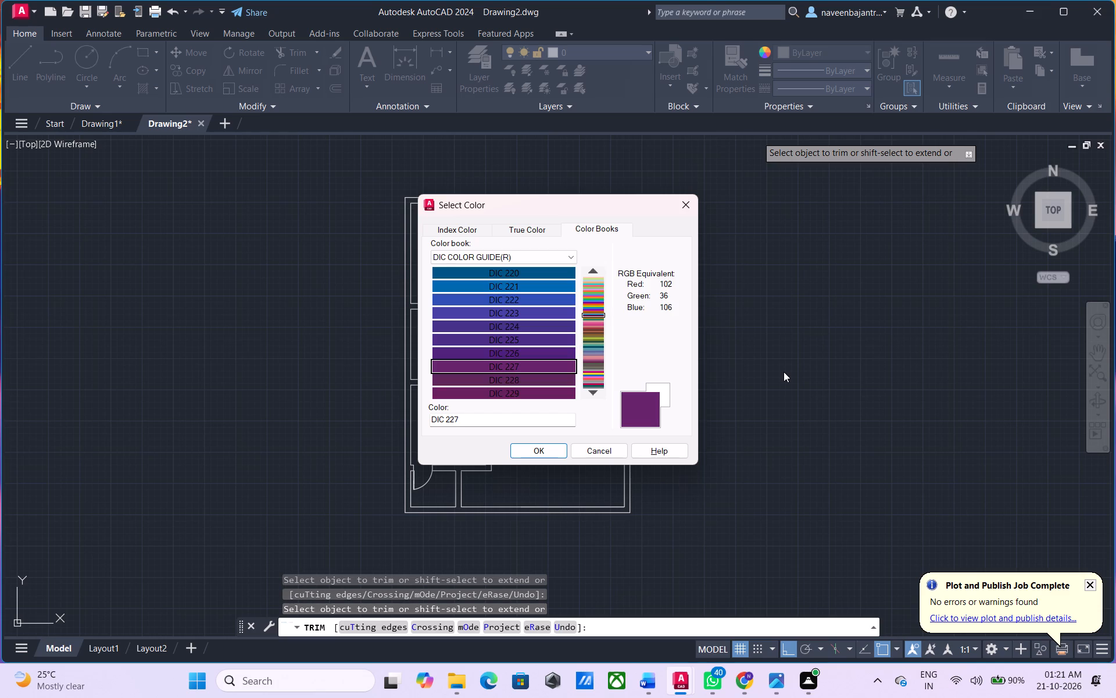
{"action": "key", "text": "Down"}
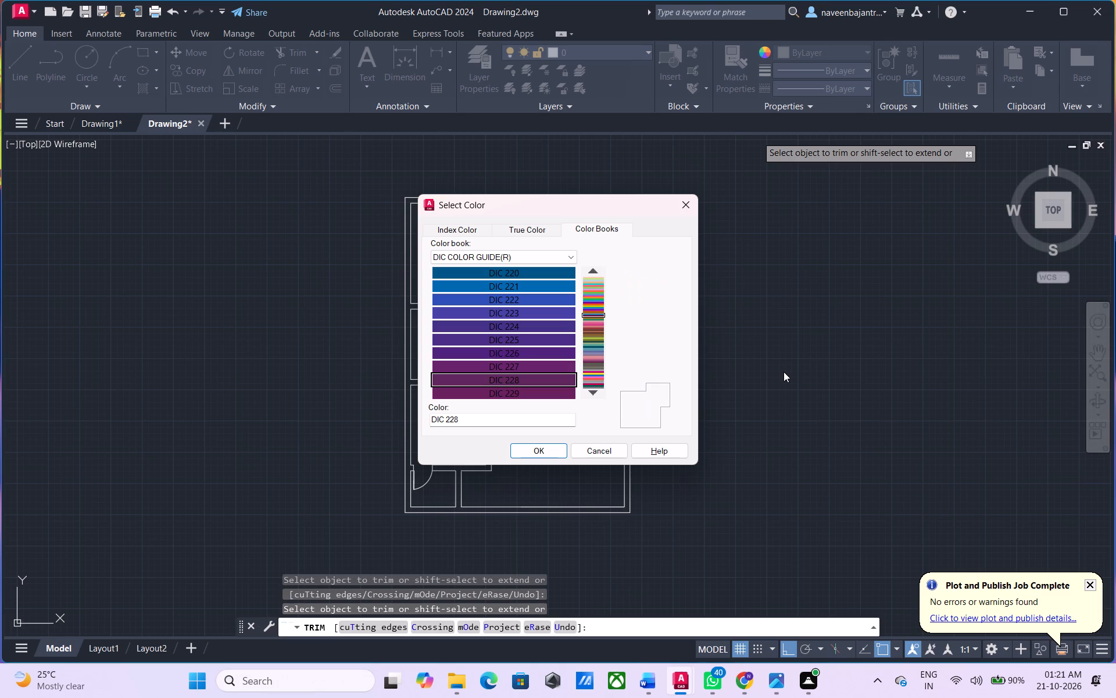
{"action": "key", "text": "Down"}
{"action": "key", "text": "Down"}
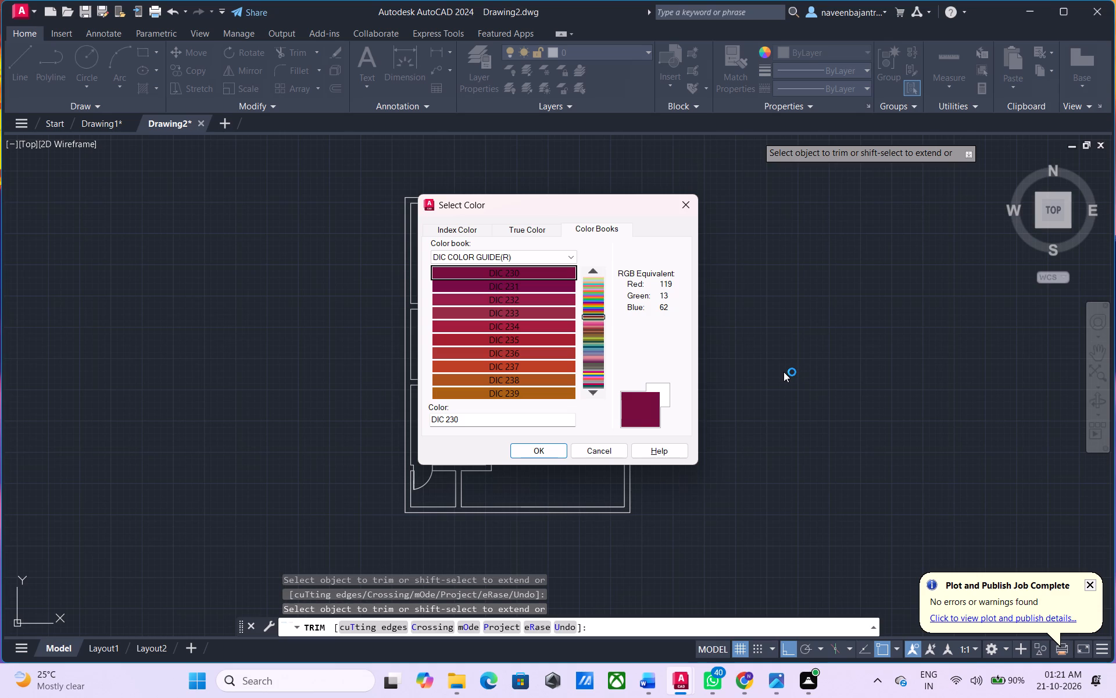
{"action": "key", "text": "Down"}
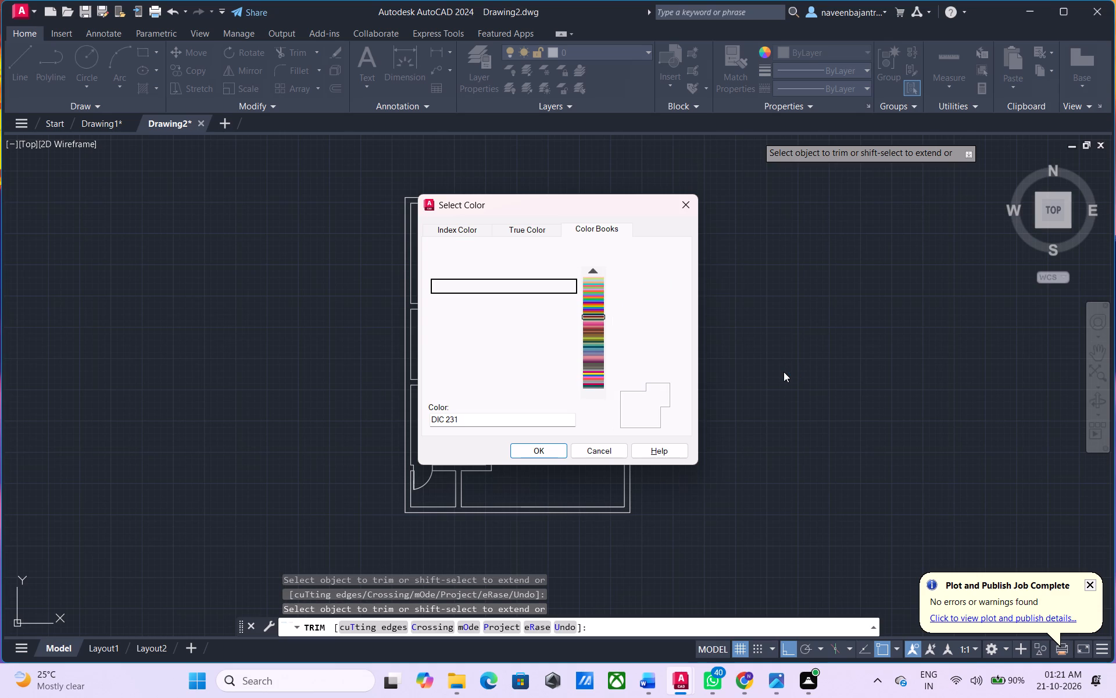
{"action": "key", "text": "Down"}
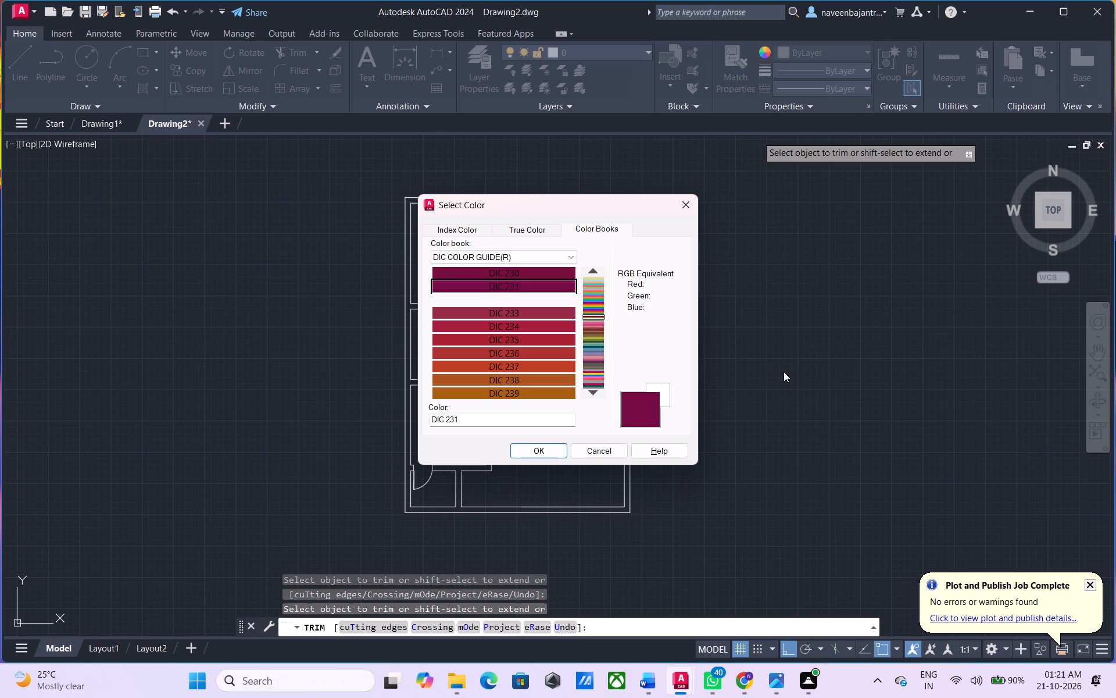
{"action": "key", "text": "Down"}
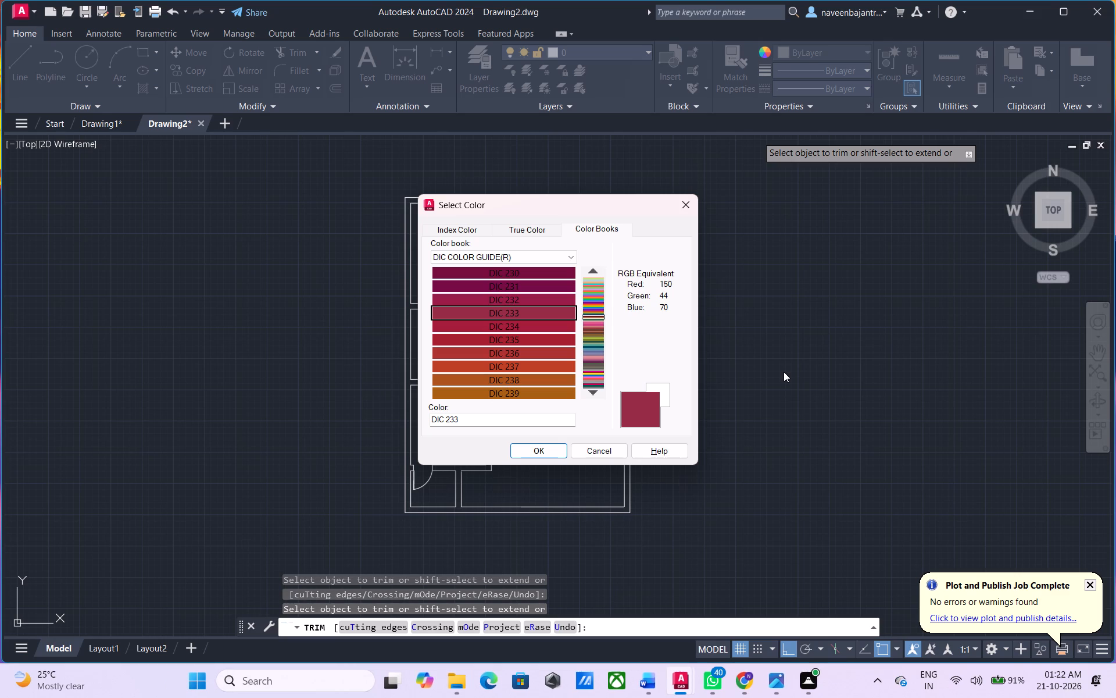
{"action": "key", "text": "Down"}
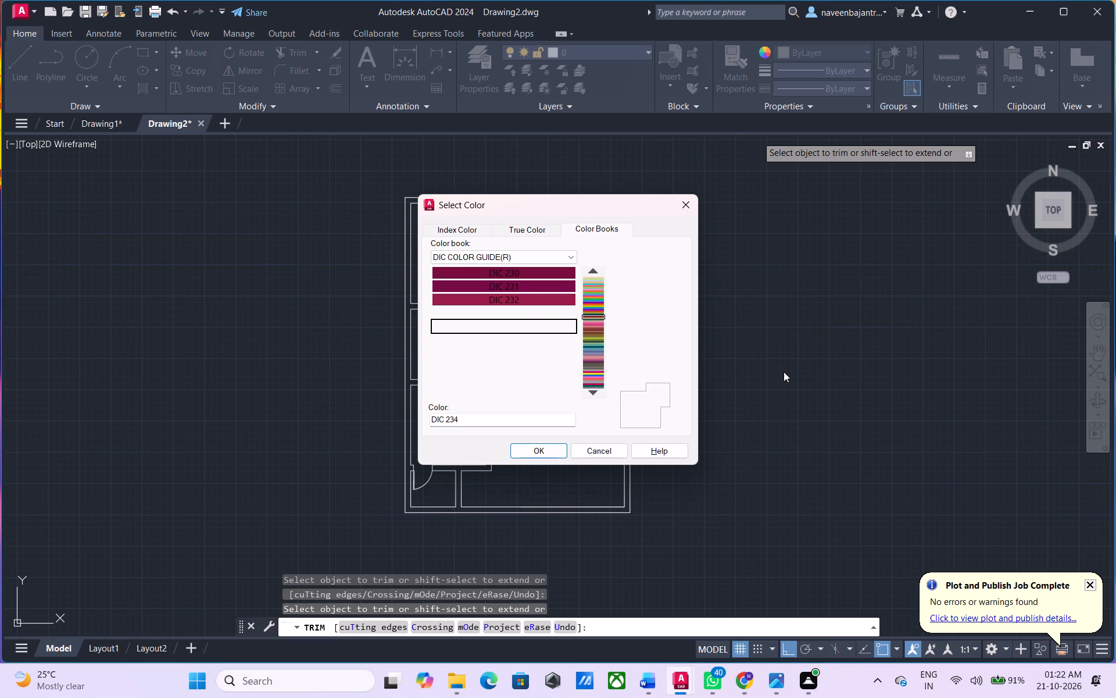
{"action": "key", "text": "Down"}
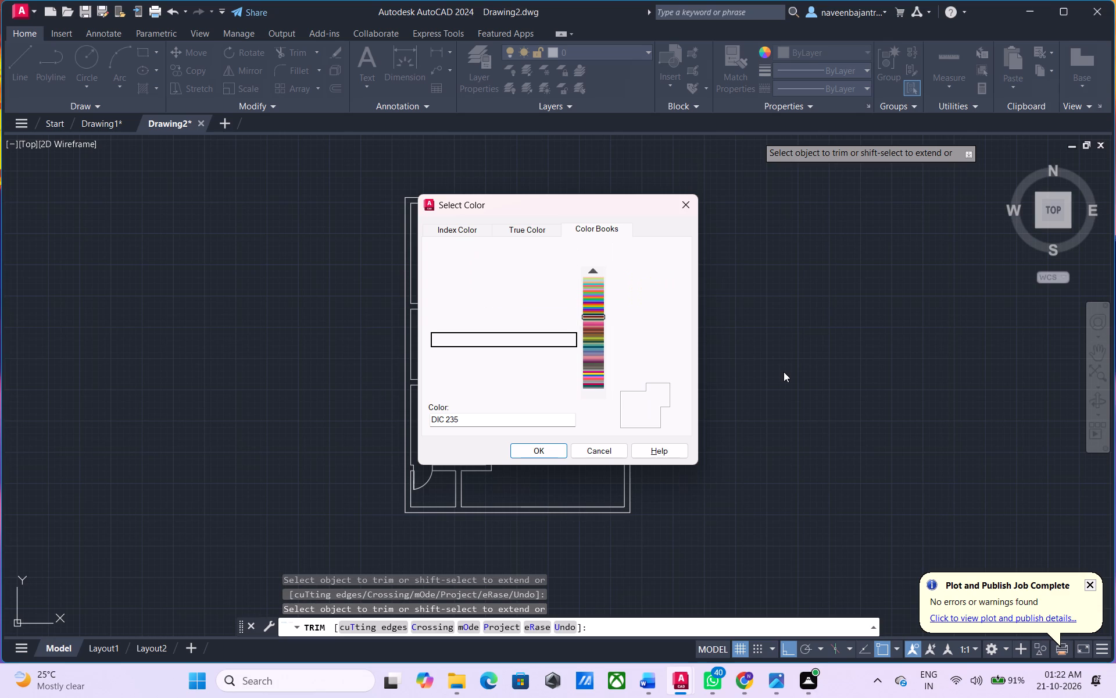
{"action": "key", "text": "Down"}
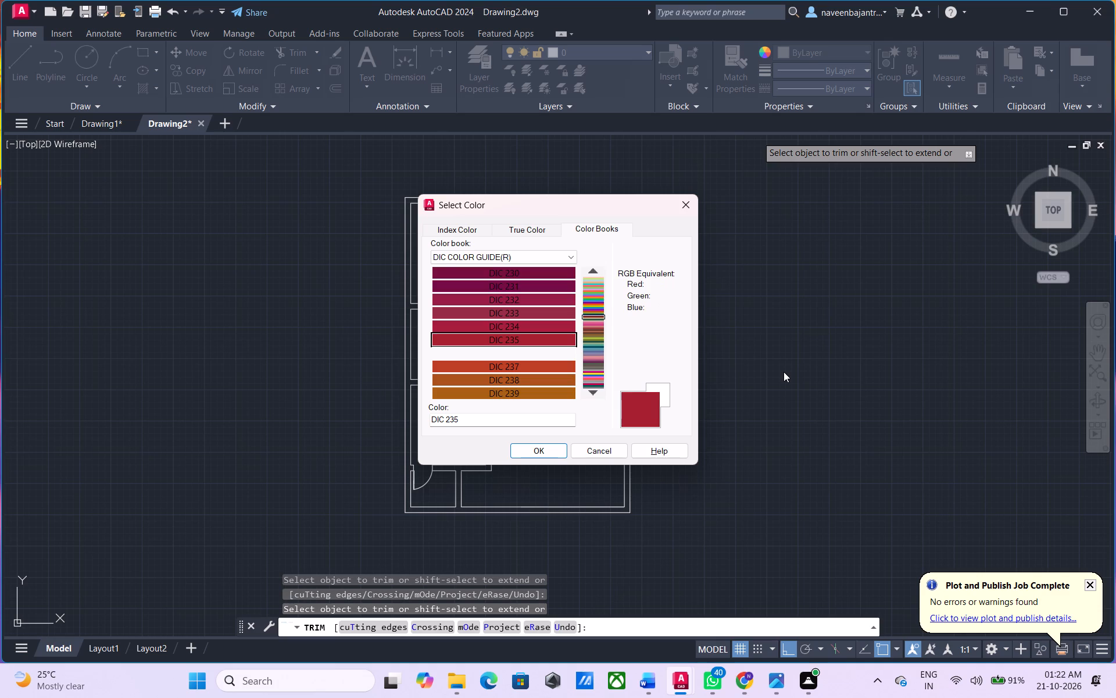
{"action": "key", "text": "Down"}
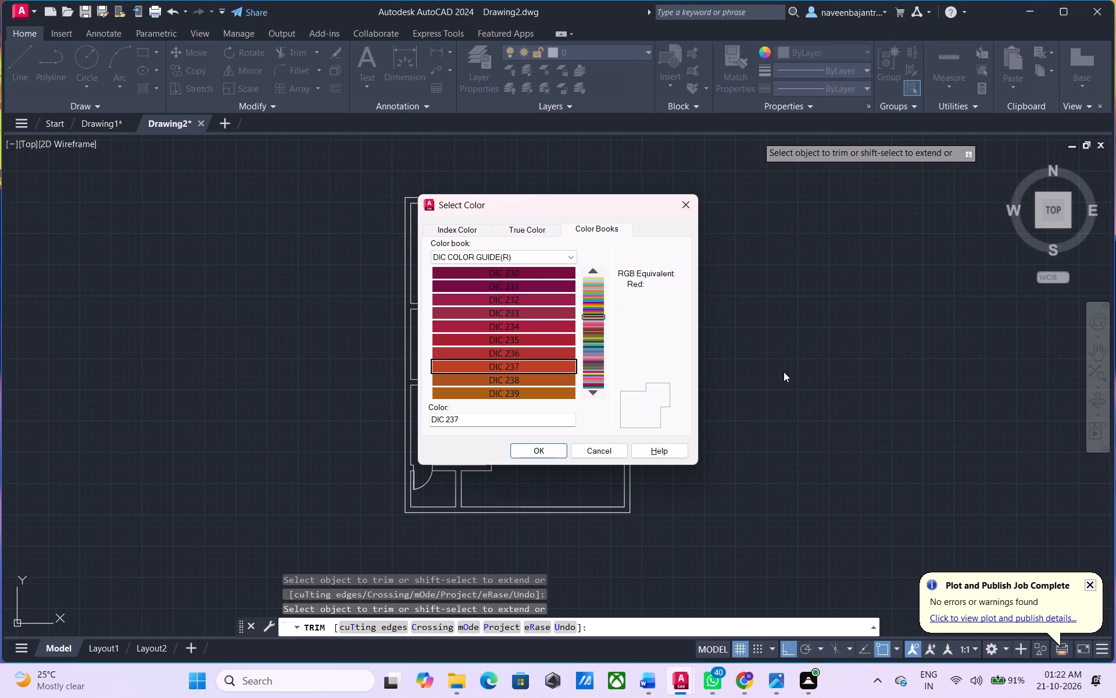
{"action": "key", "text": "Down"}
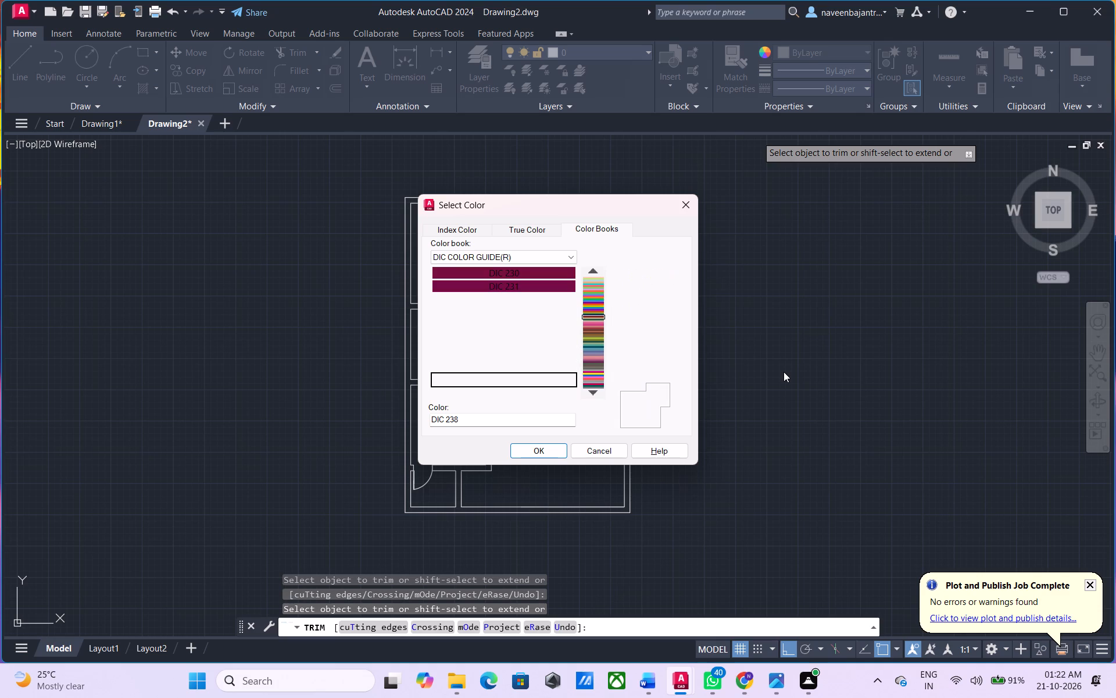
{"action": "key", "text": "Down"}
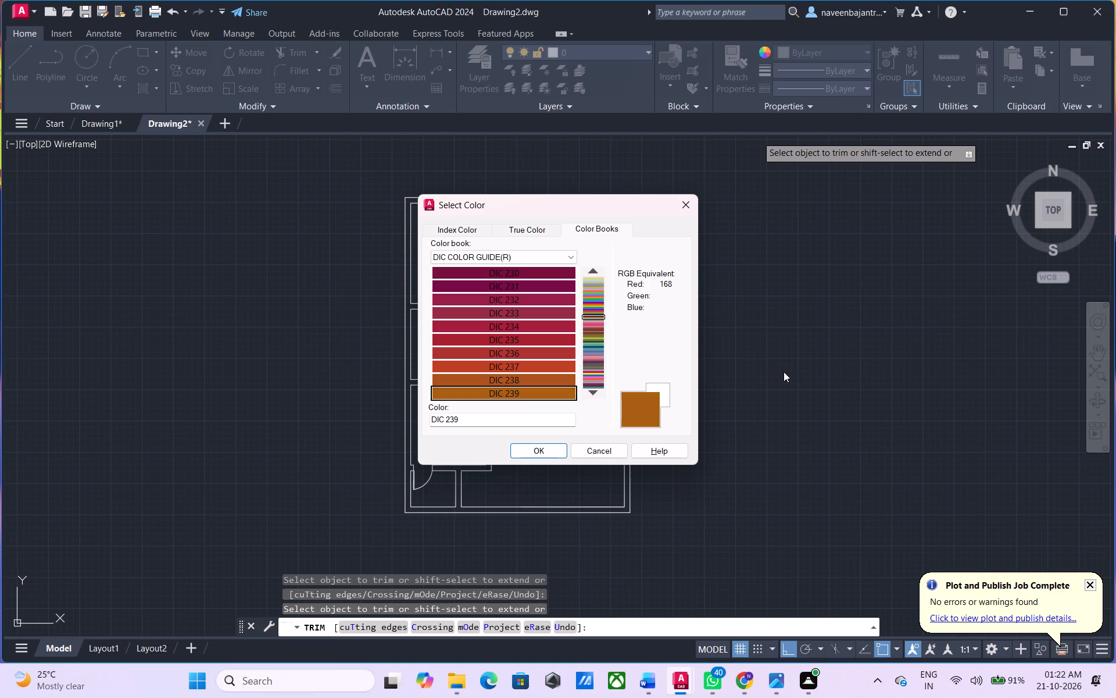
{"action": "key", "text": "Down"}
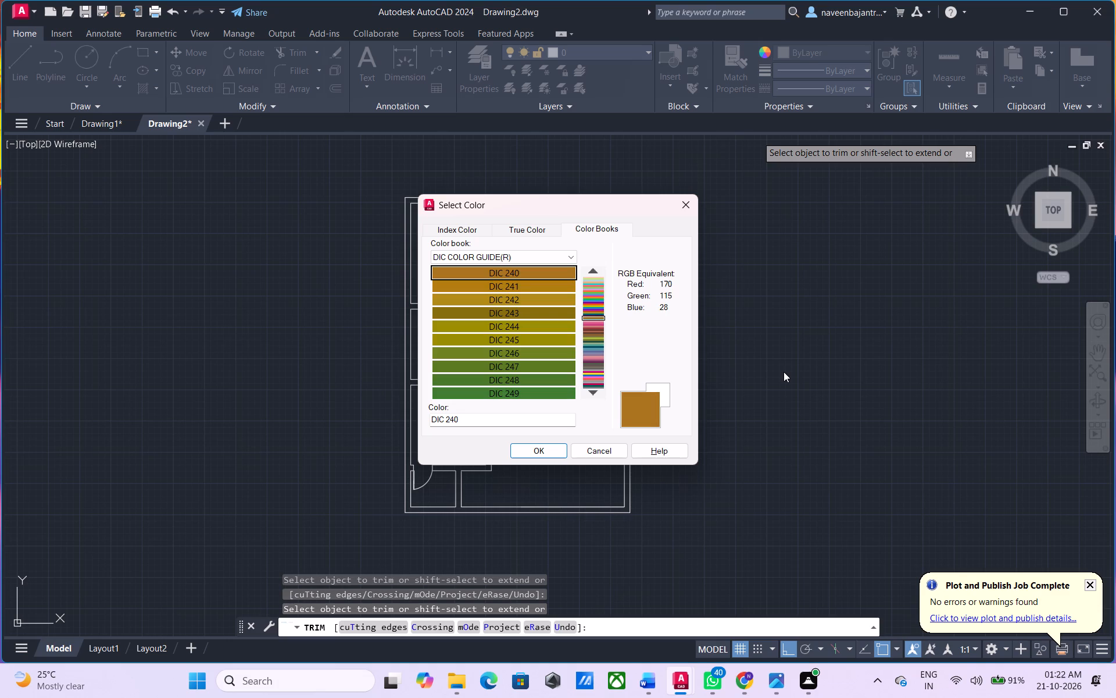
{"action": "key", "text": "Down"}
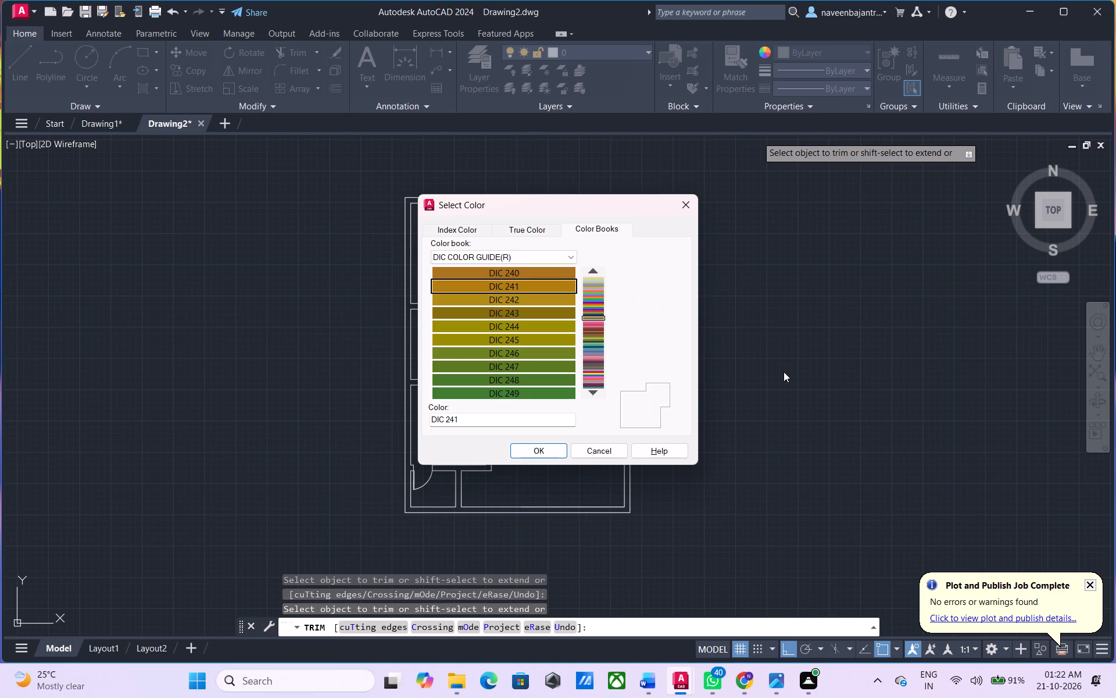
{"action": "key", "text": "Down"}
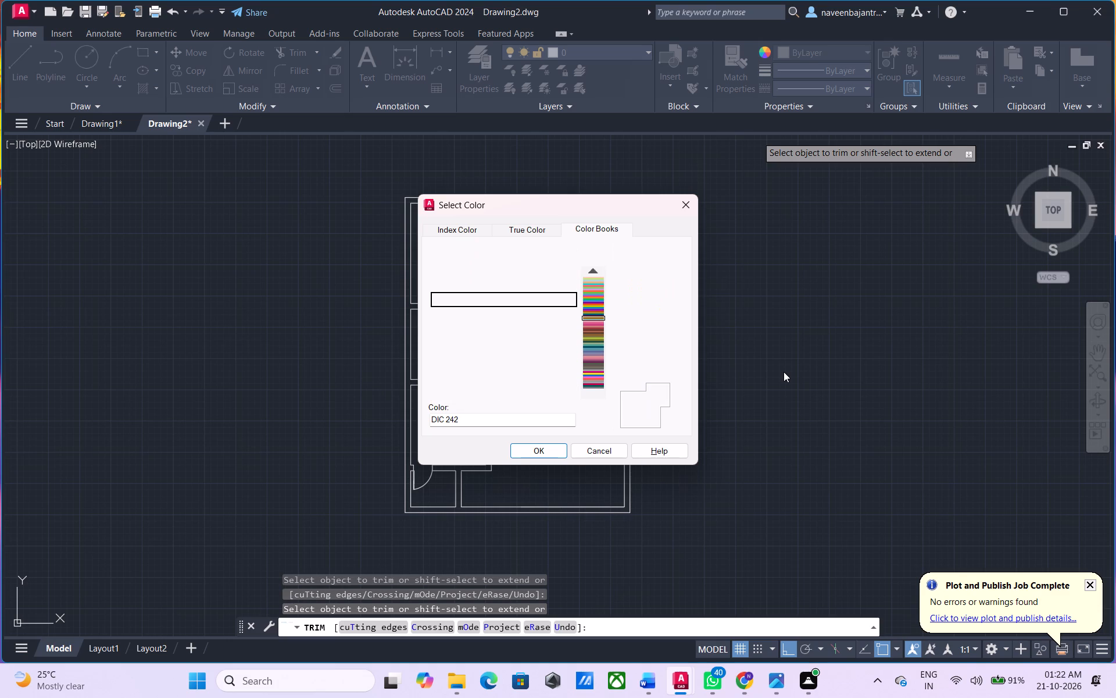
Browse the DIC COLOR GUIDE(R) color book swatch by swatch from DIC 243 through DIC 279.
{"action": "key", "text": "Down"}
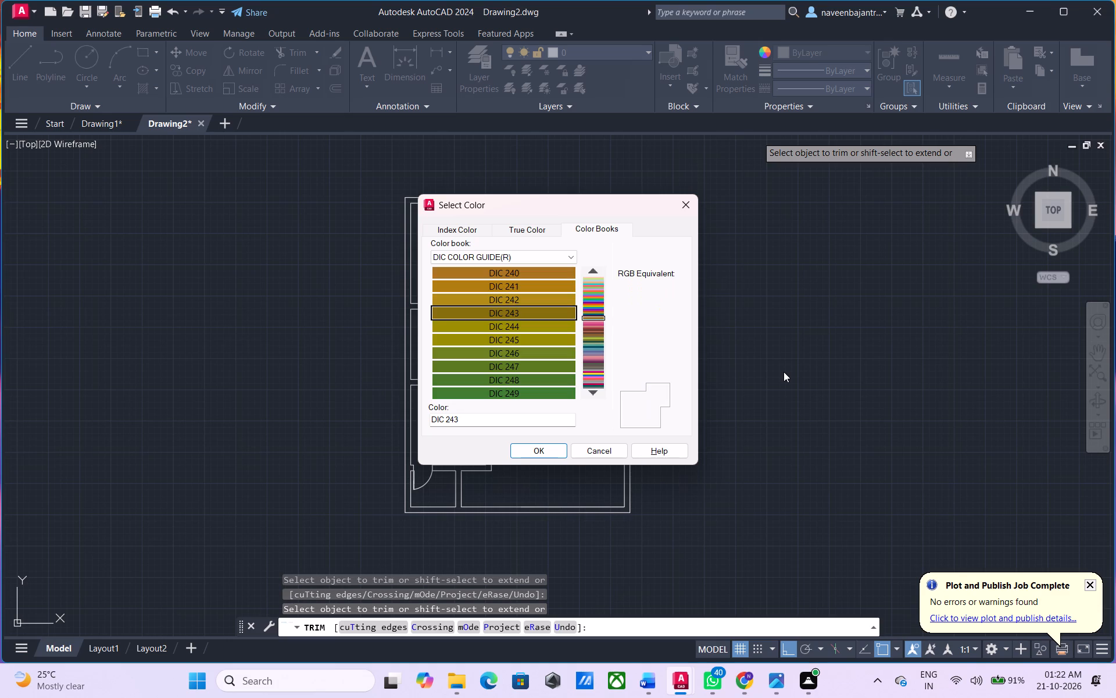
{"action": "key", "text": "Down"}
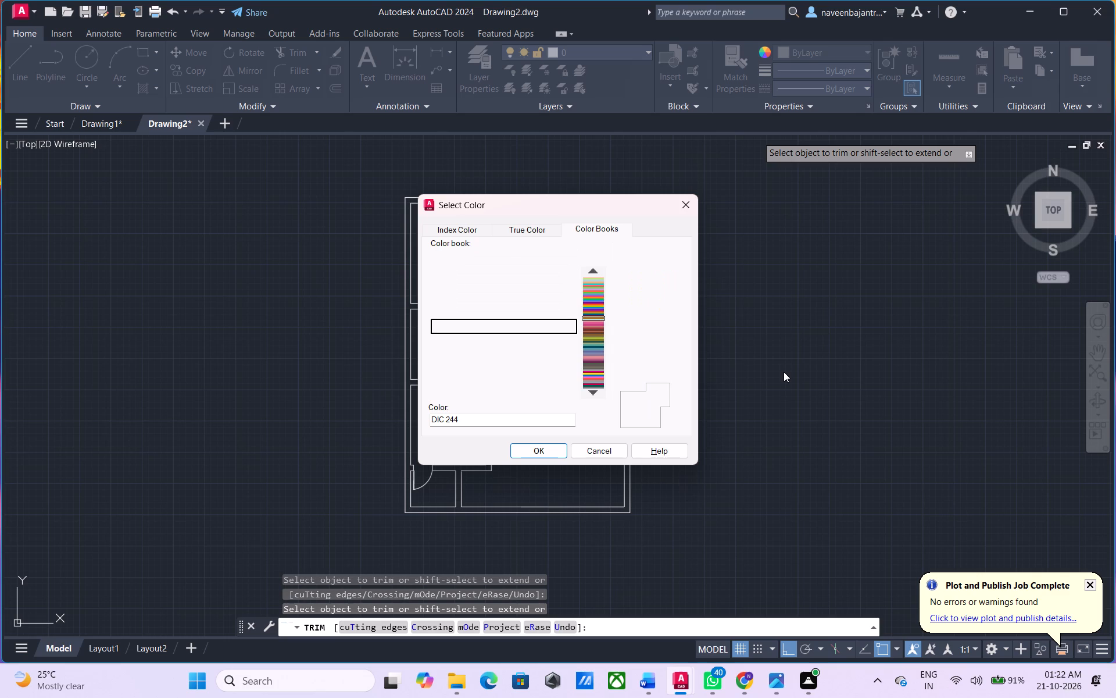
{"action": "key", "text": "Down"}
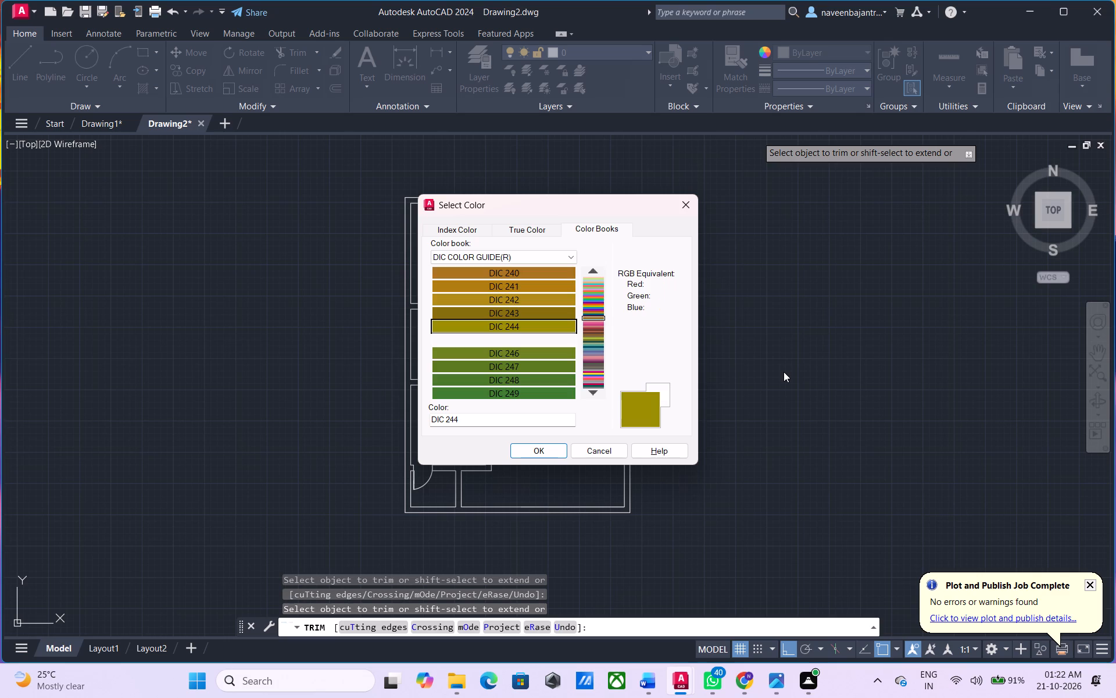
{"action": "key", "text": "Down"}
{"action": "key", "text": "Down"}
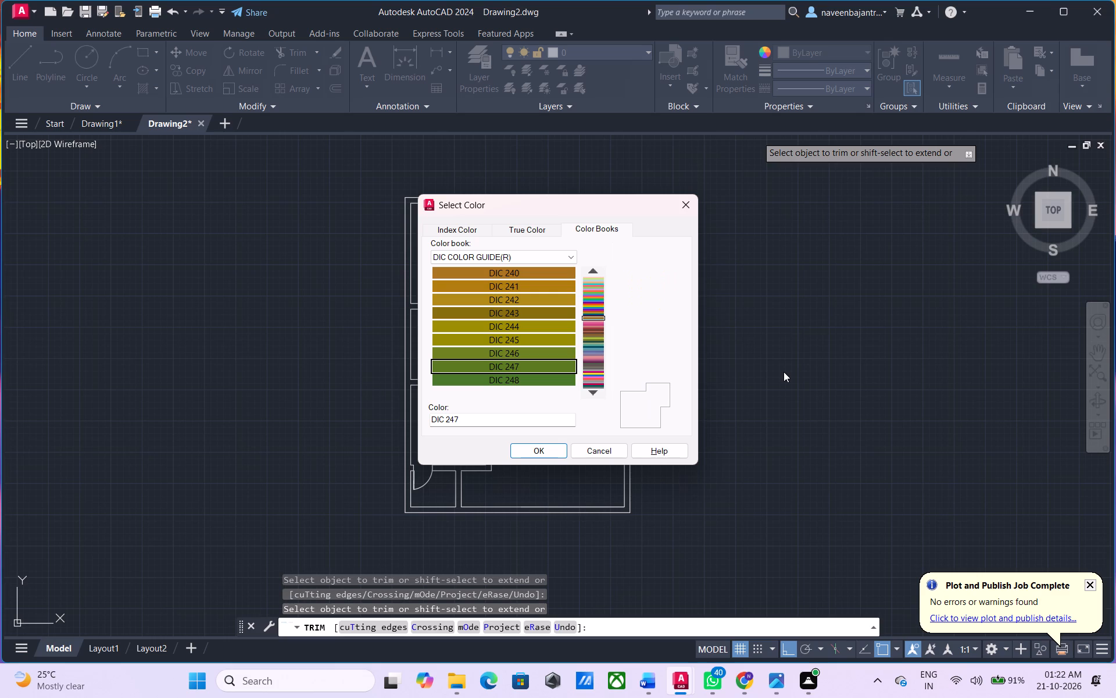
{"action": "key", "text": "Down"}
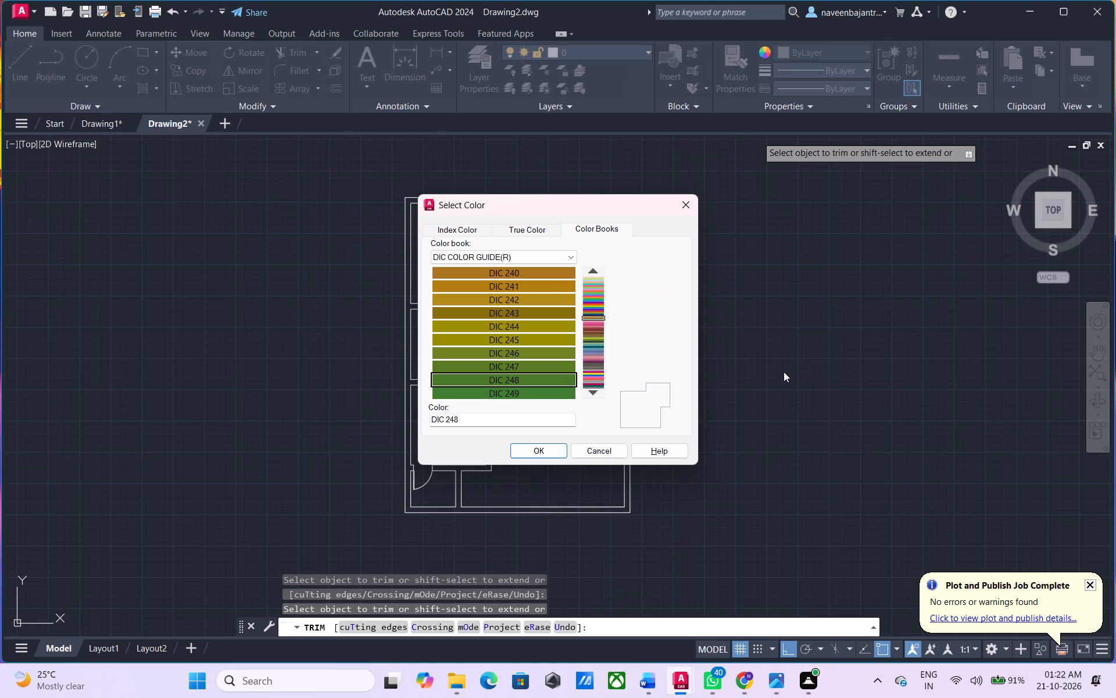
{"action": "key", "text": "Down"}
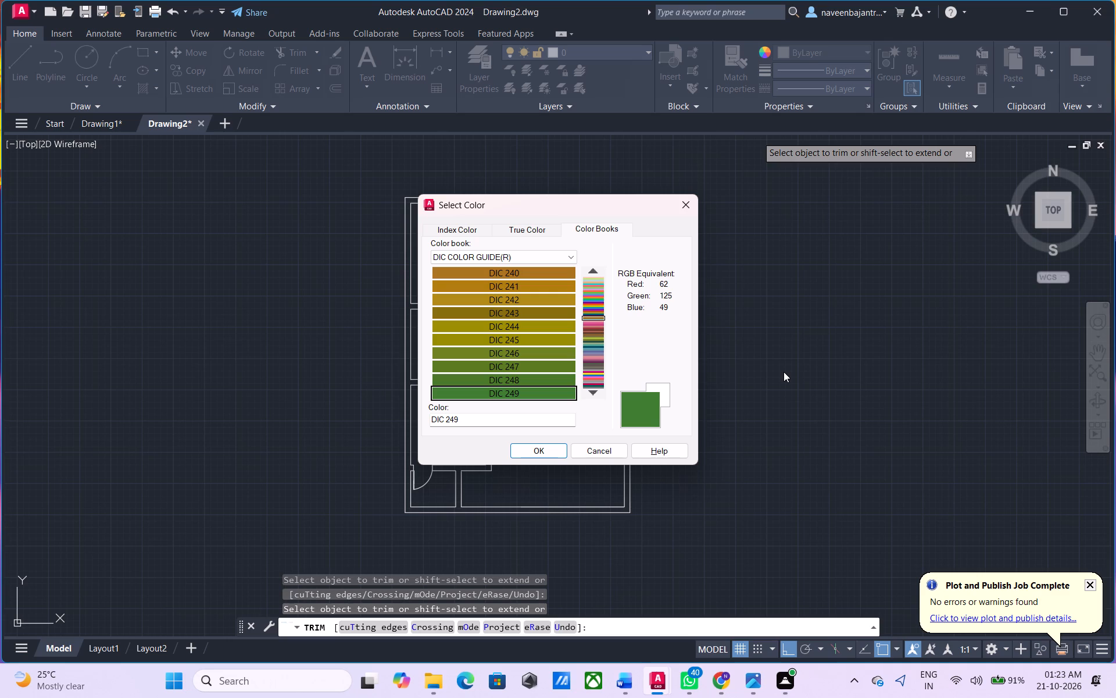
{"action": "key", "text": "Down"}
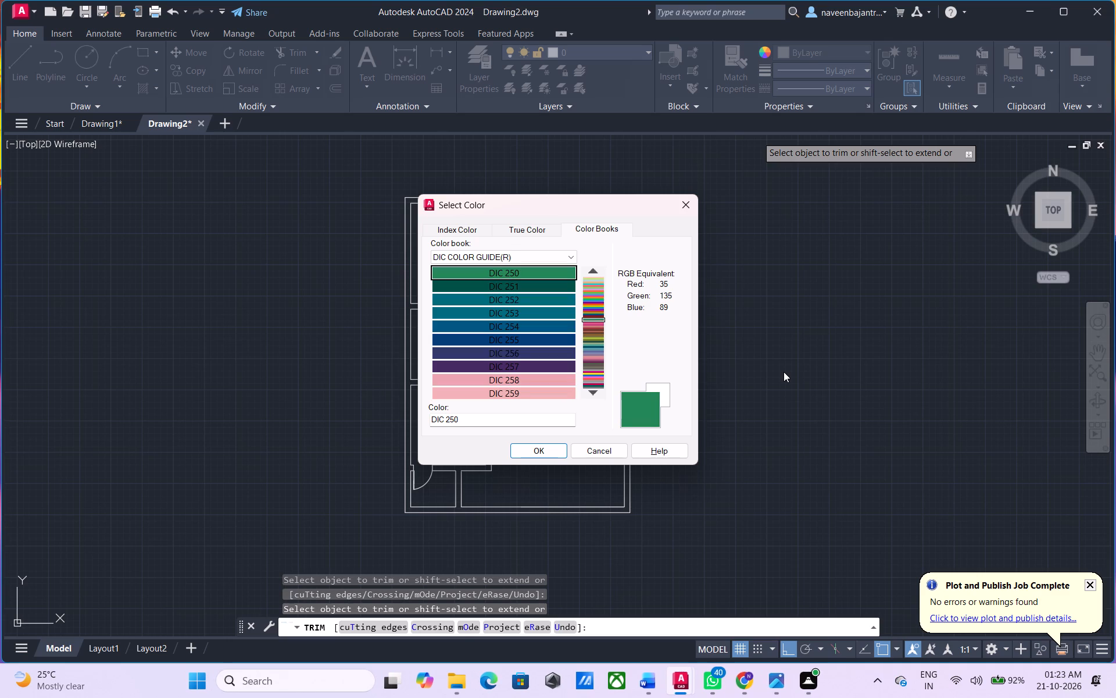
{"action": "key", "text": "Down"}
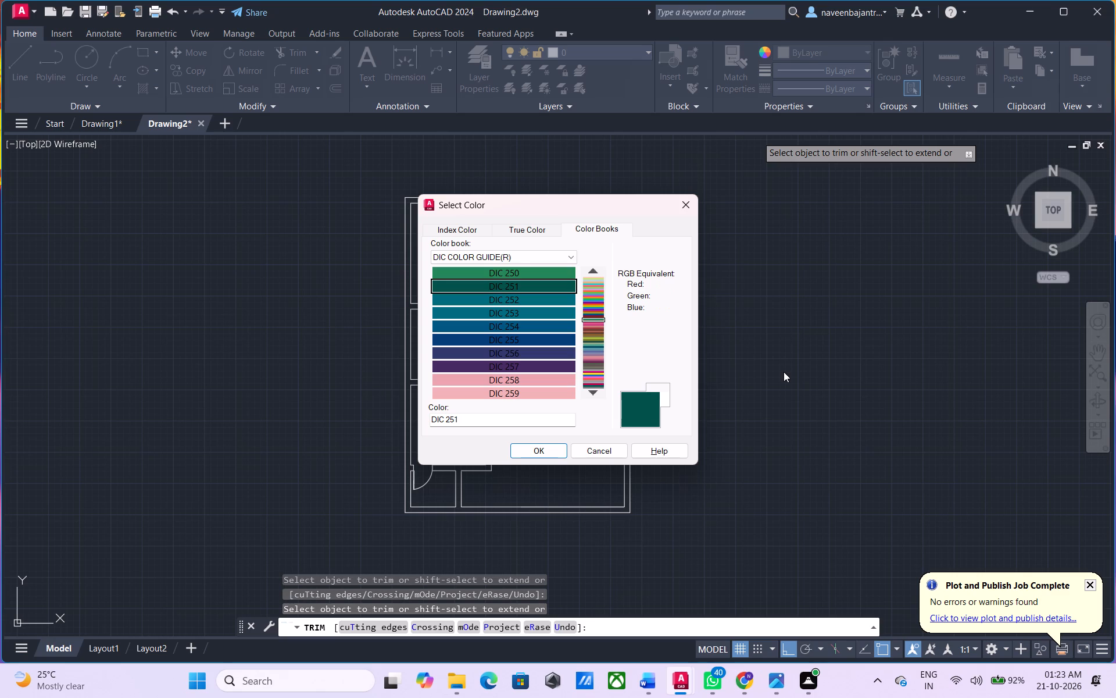
{"action": "key", "text": "Down"}
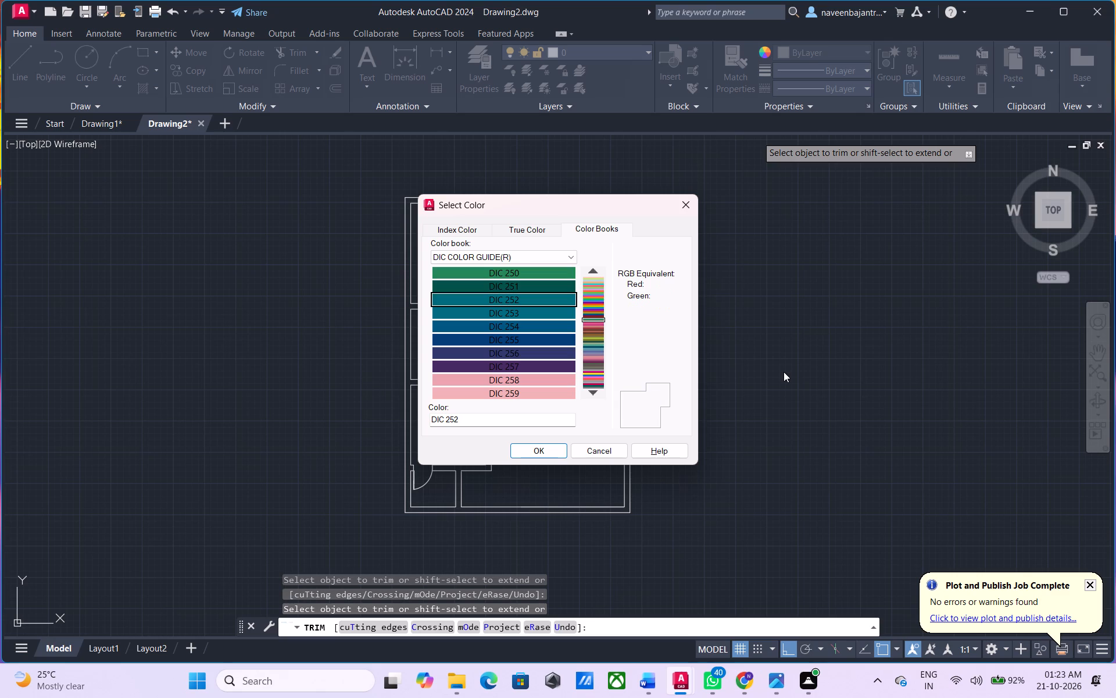
{"action": "key", "text": "Down"}
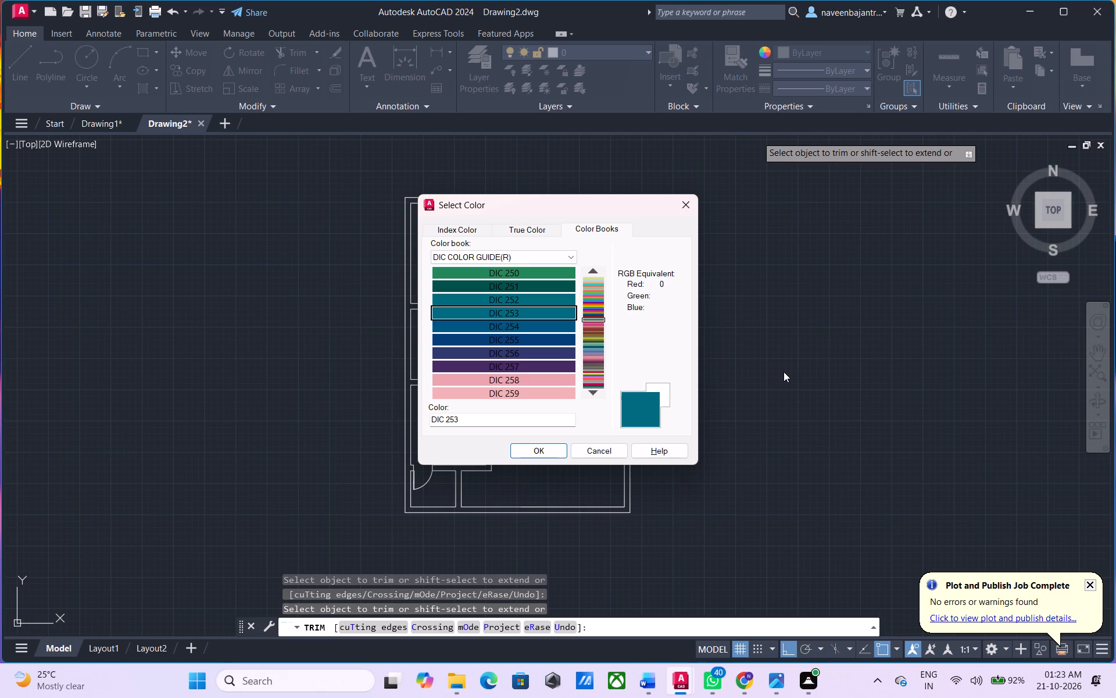
{"action": "key", "text": "Down"}
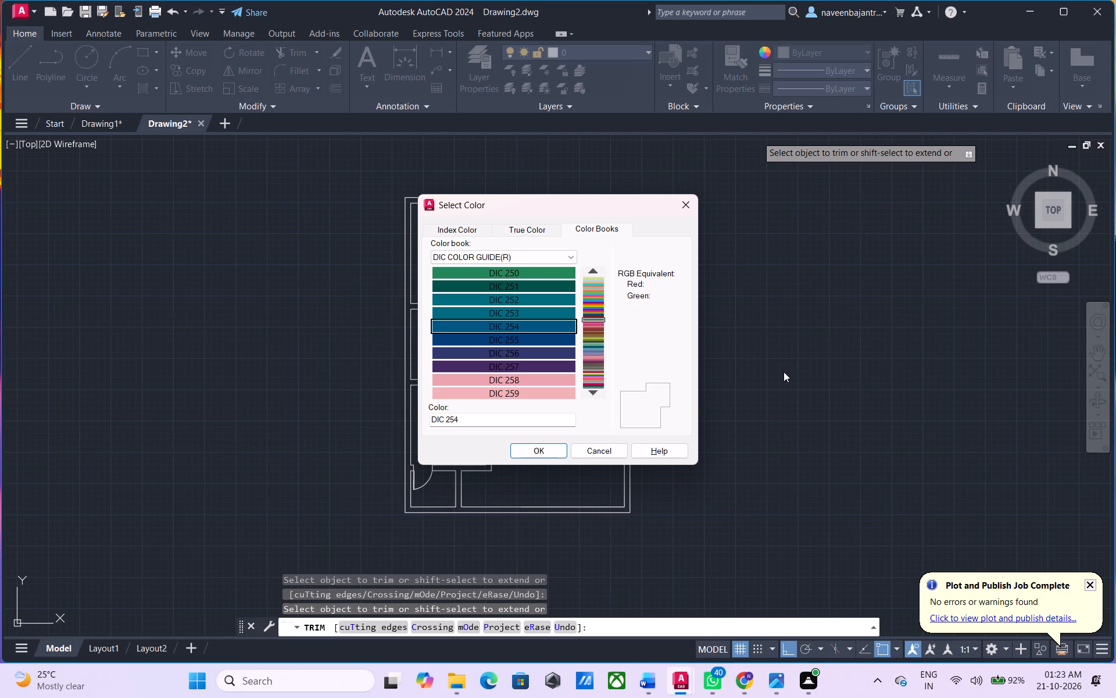
{"action": "key", "text": "Down"}
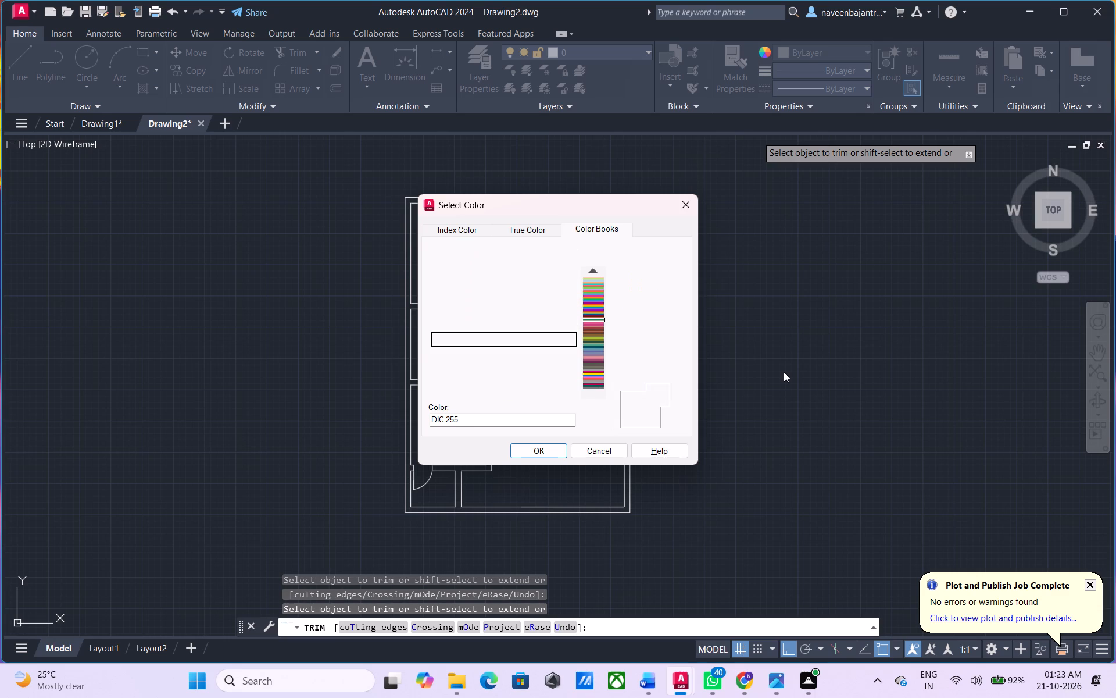
{"action": "key", "text": "Down"}
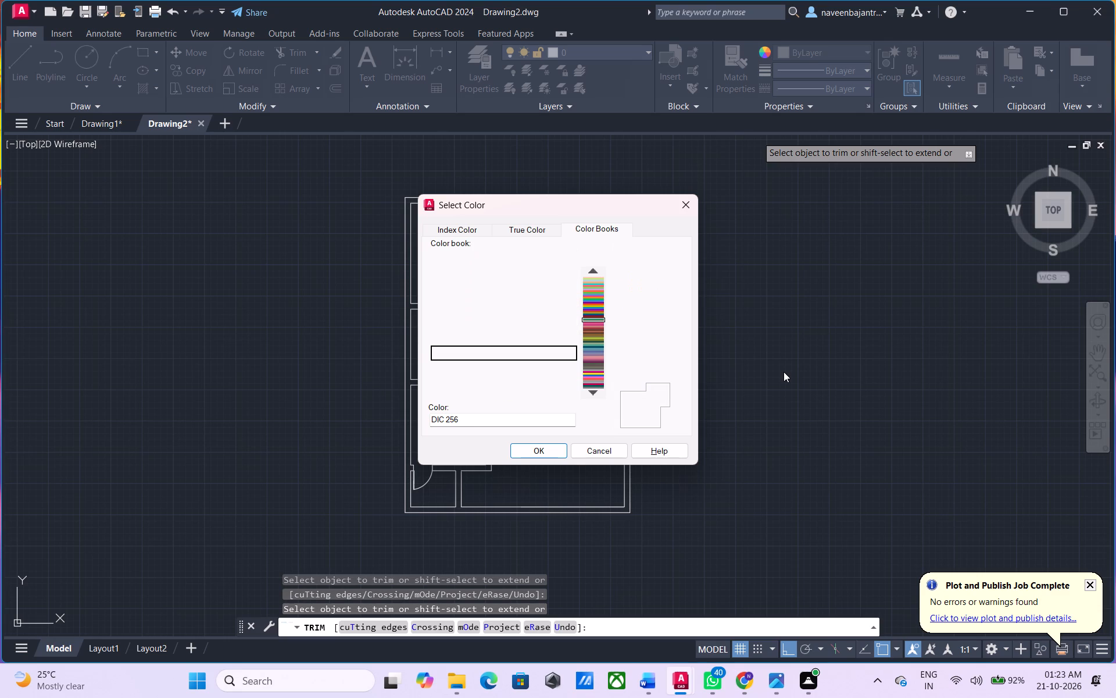
{"action": "key", "text": "Down"}
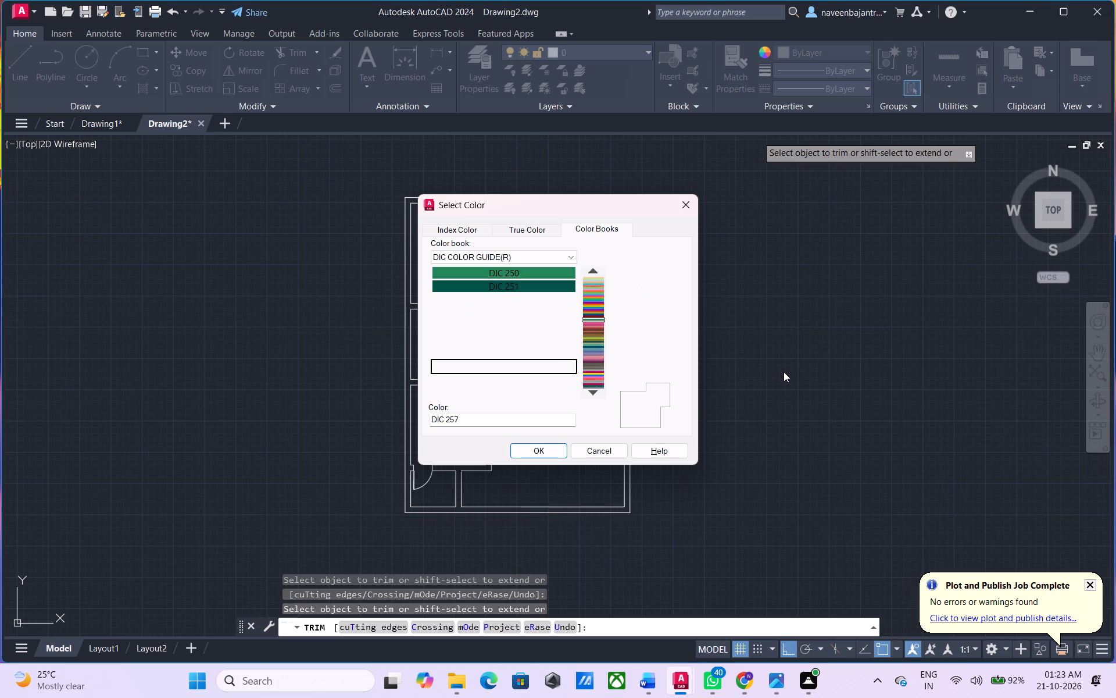
{"action": "key", "text": "Down"}
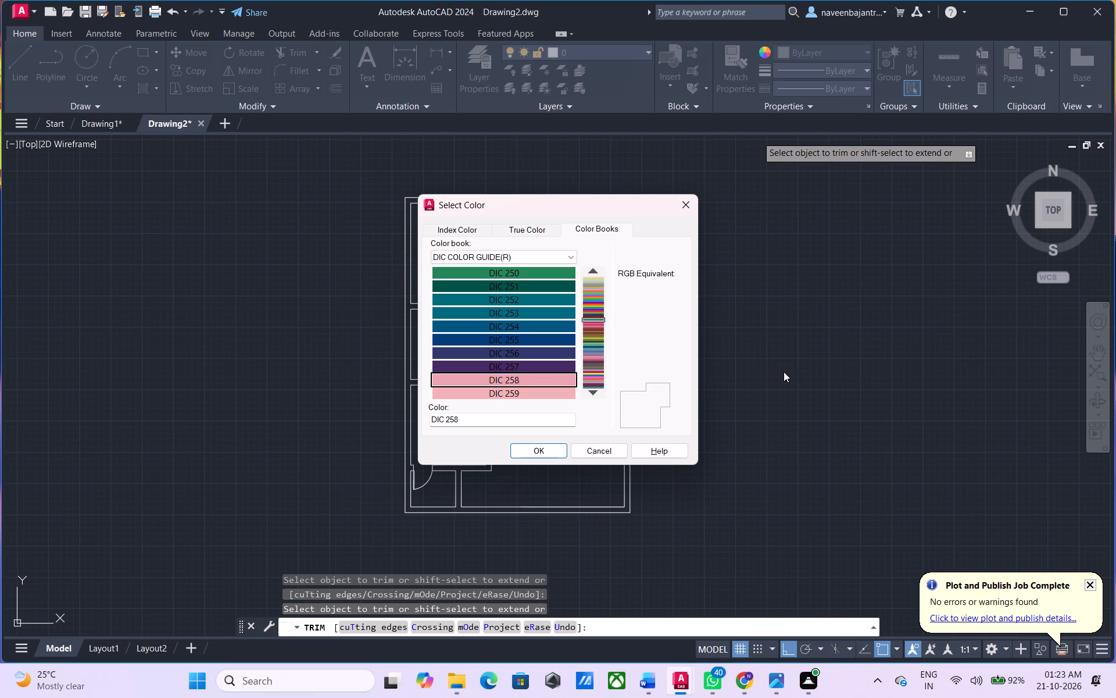
{"action": "key", "text": "Down"}
{"action": "key", "text": "Down"}
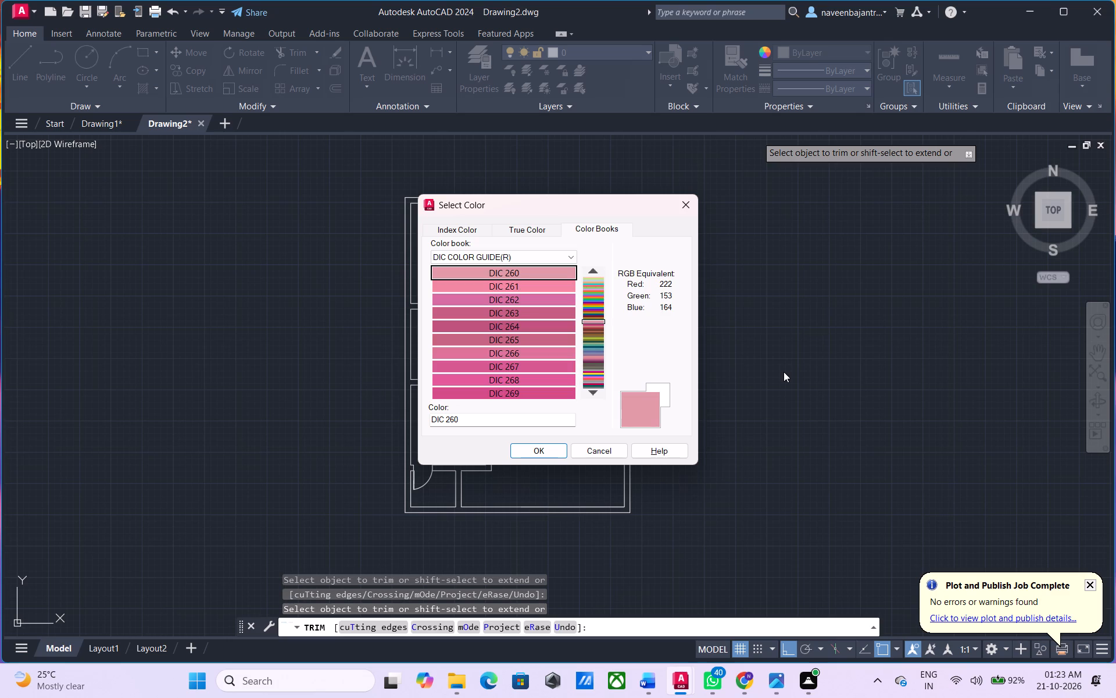
{"action": "key", "text": "Down"}
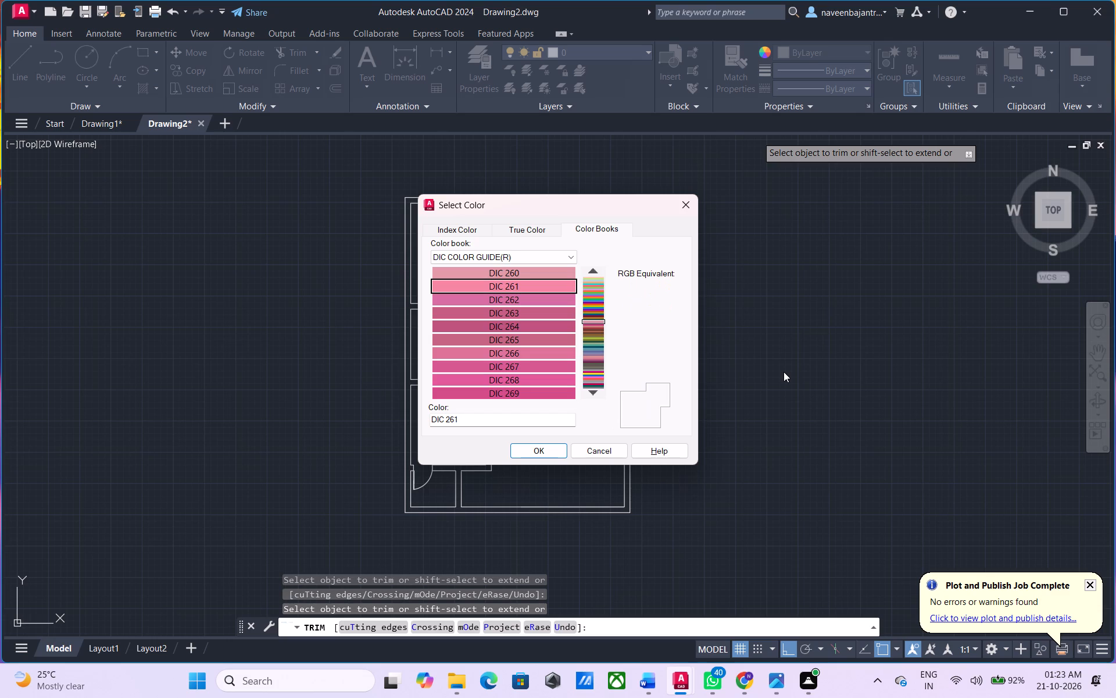
{"action": "key", "text": "Down"}
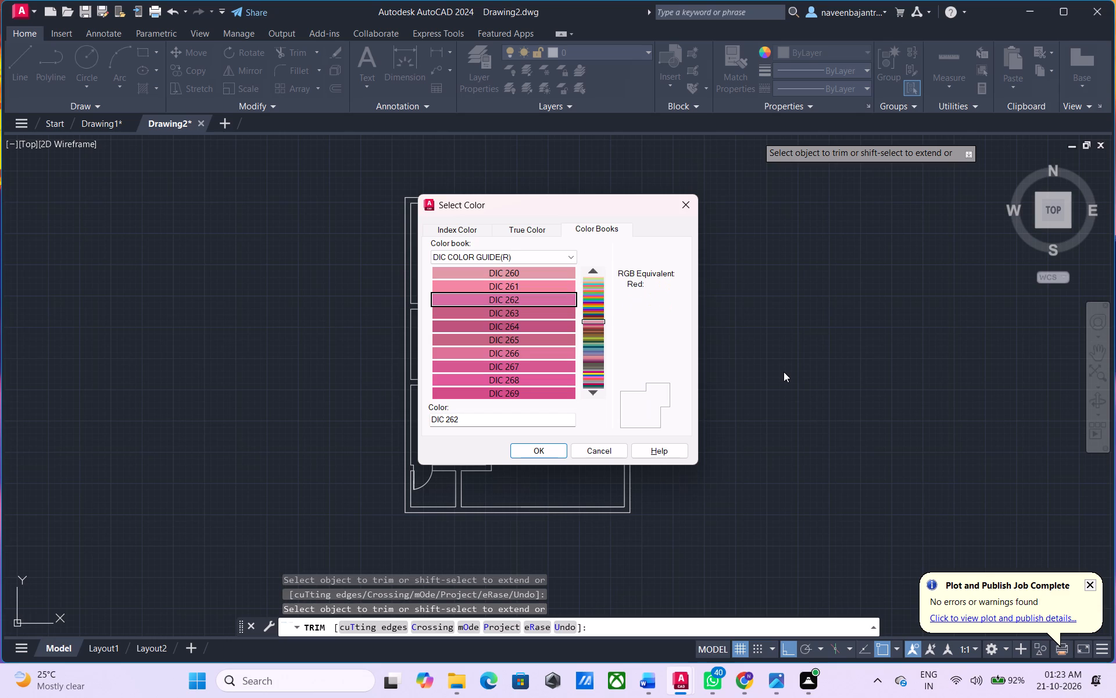
{"action": "key", "text": "Down"}
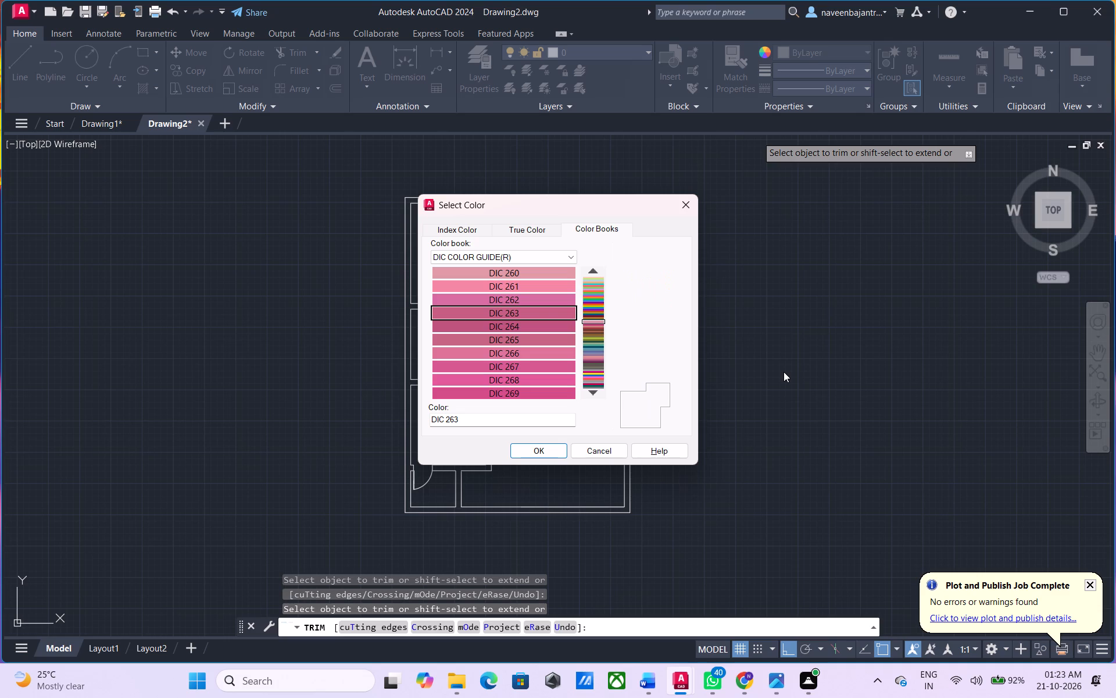
{"action": "key", "text": "Down"}
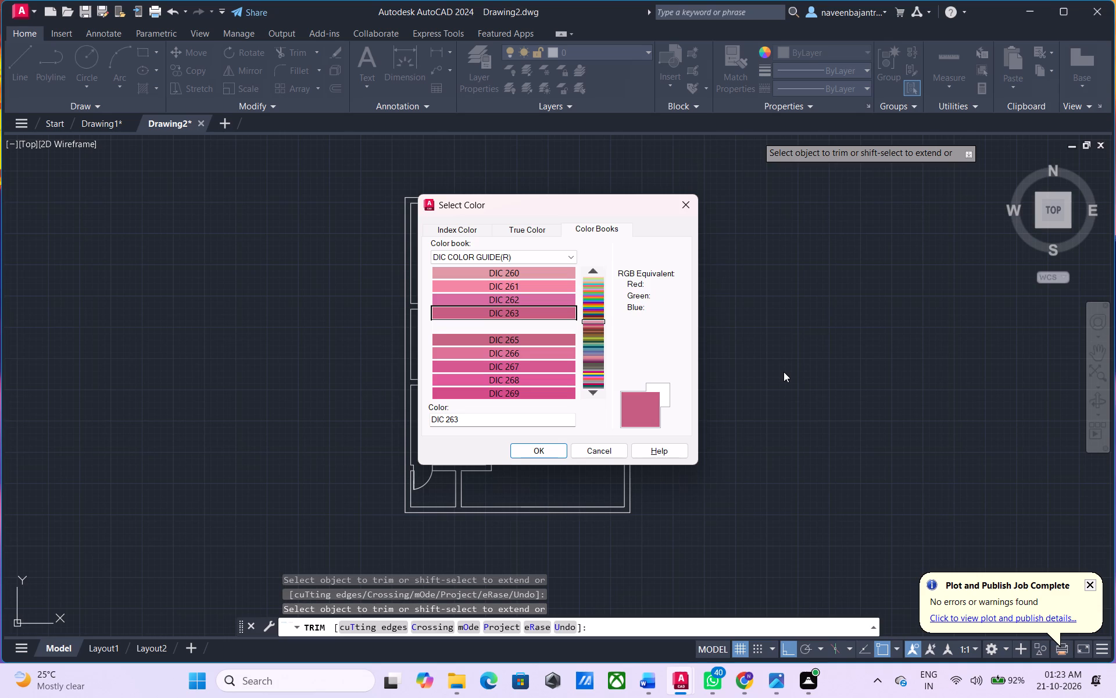
{"action": "key", "text": "Down"}
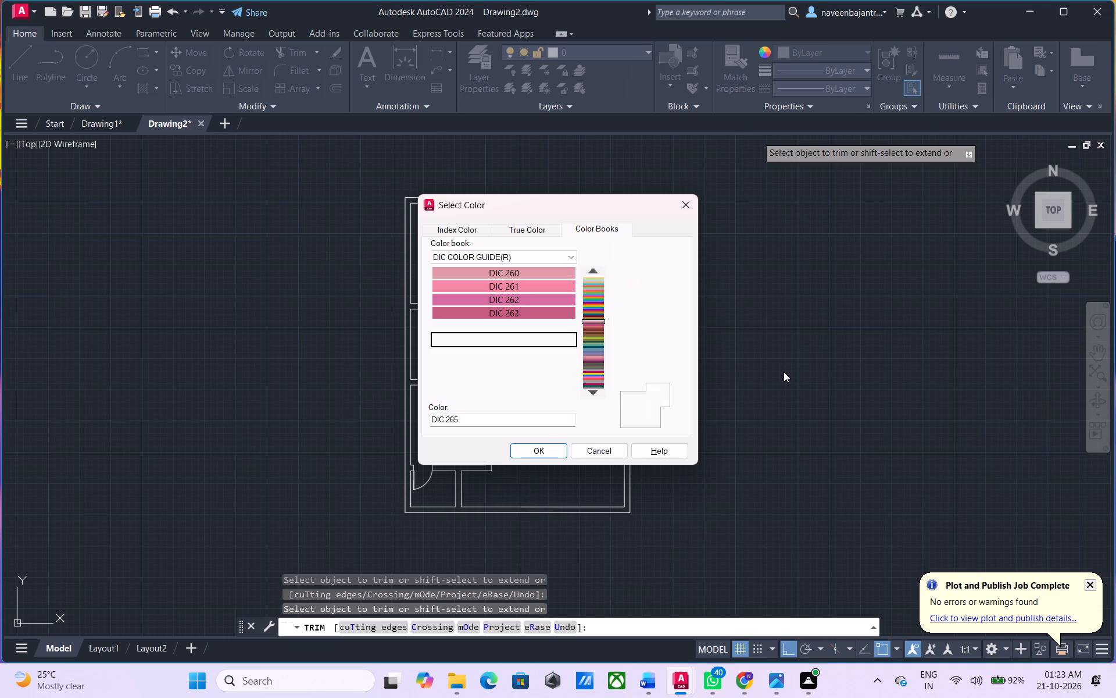
{"action": "key", "text": "Down"}
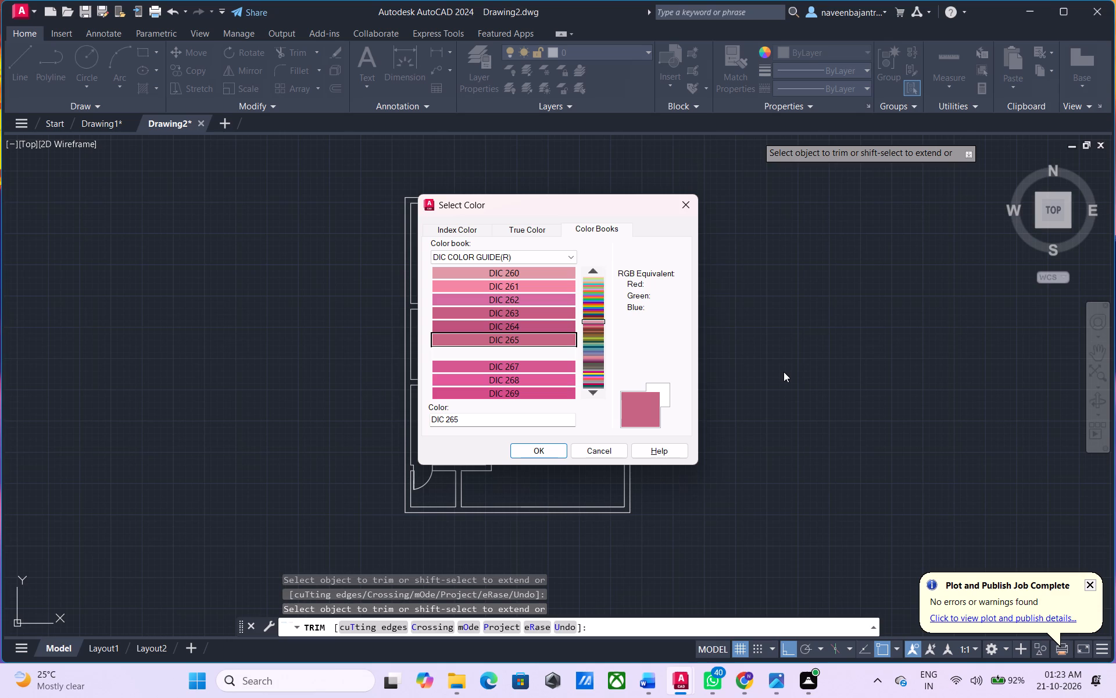
{"action": "key", "text": "Down"}
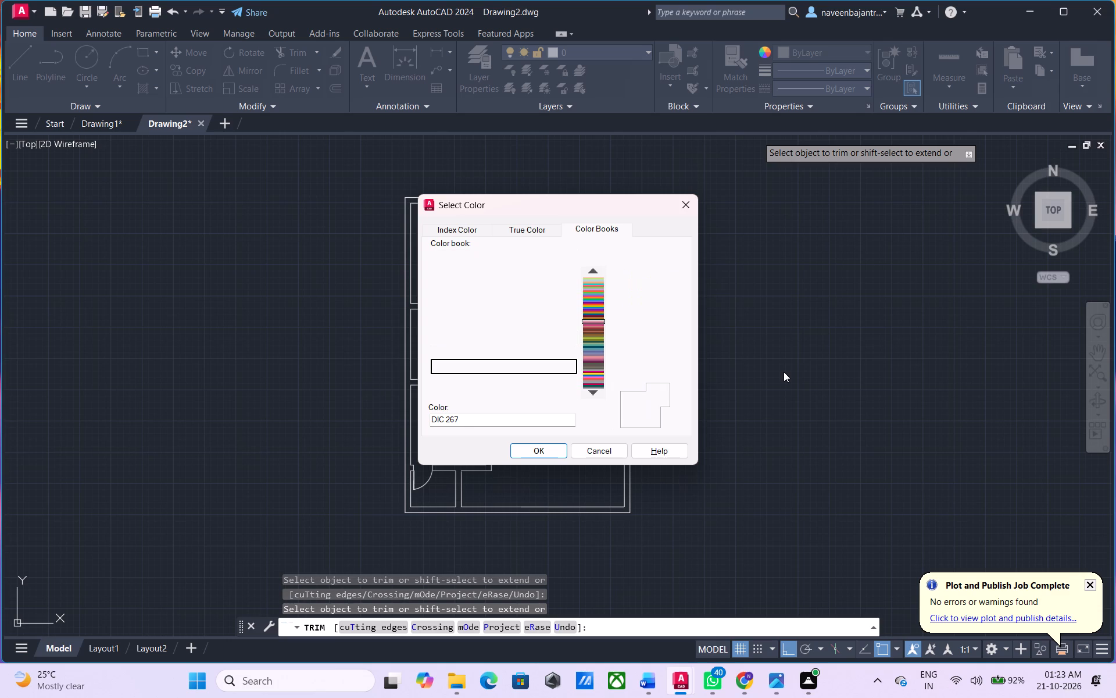
{"action": "key", "text": "Down"}
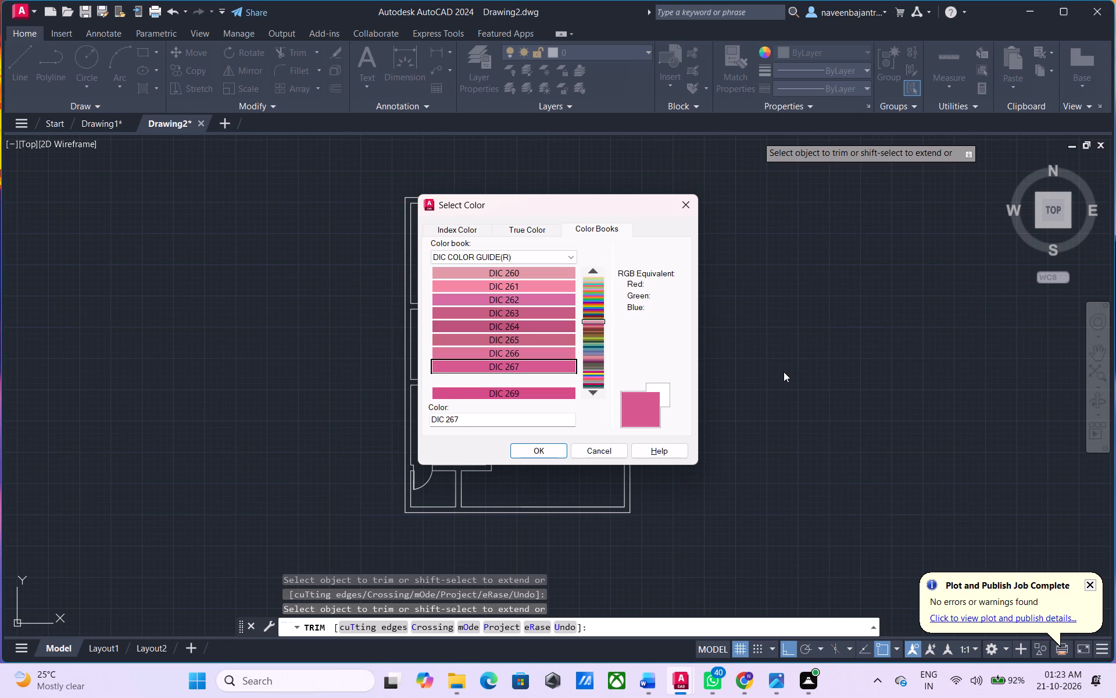
{"action": "key", "text": "Down"}
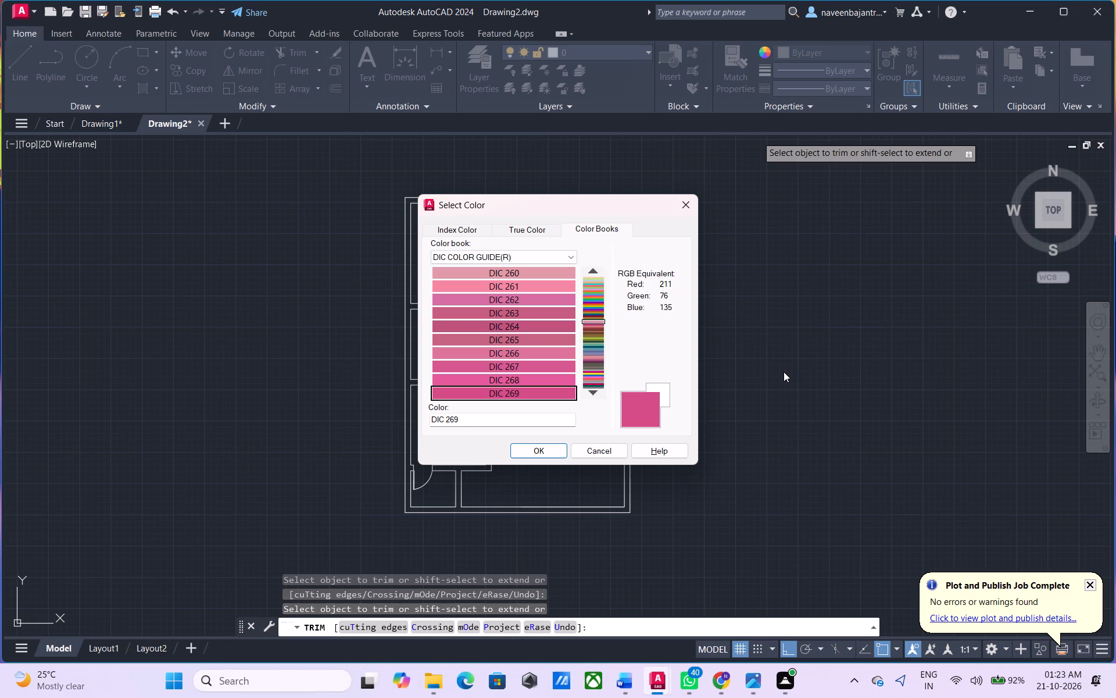
{"action": "key", "text": "Down"}
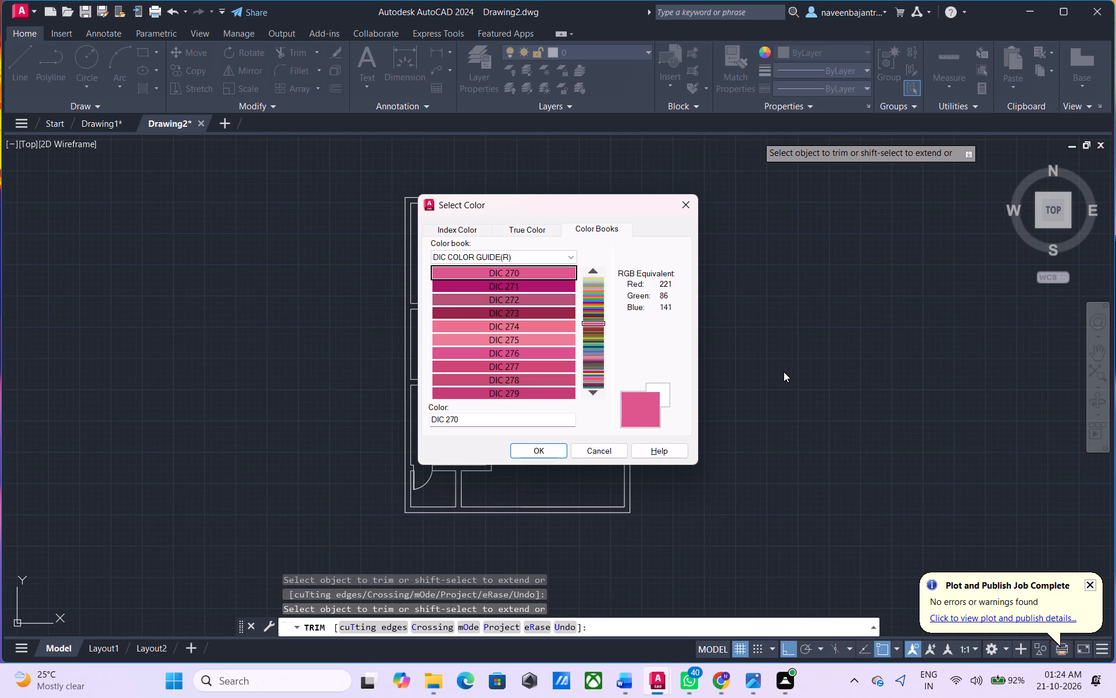
{"action": "key", "text": "Down"}
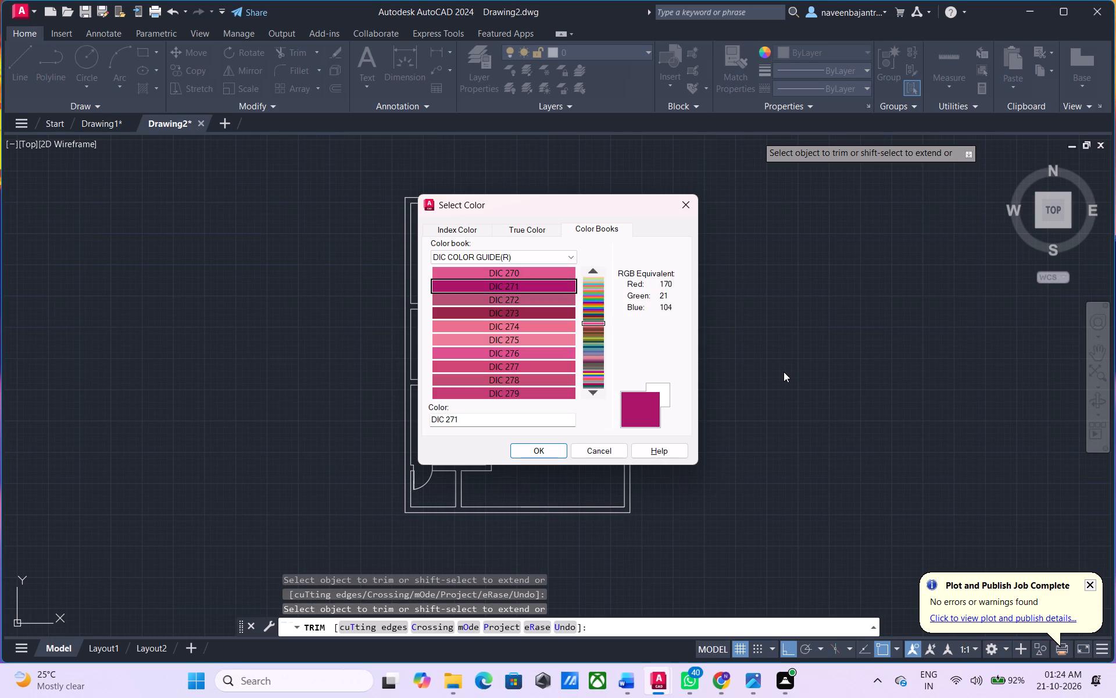
{"action": "key", "text": "Down"}
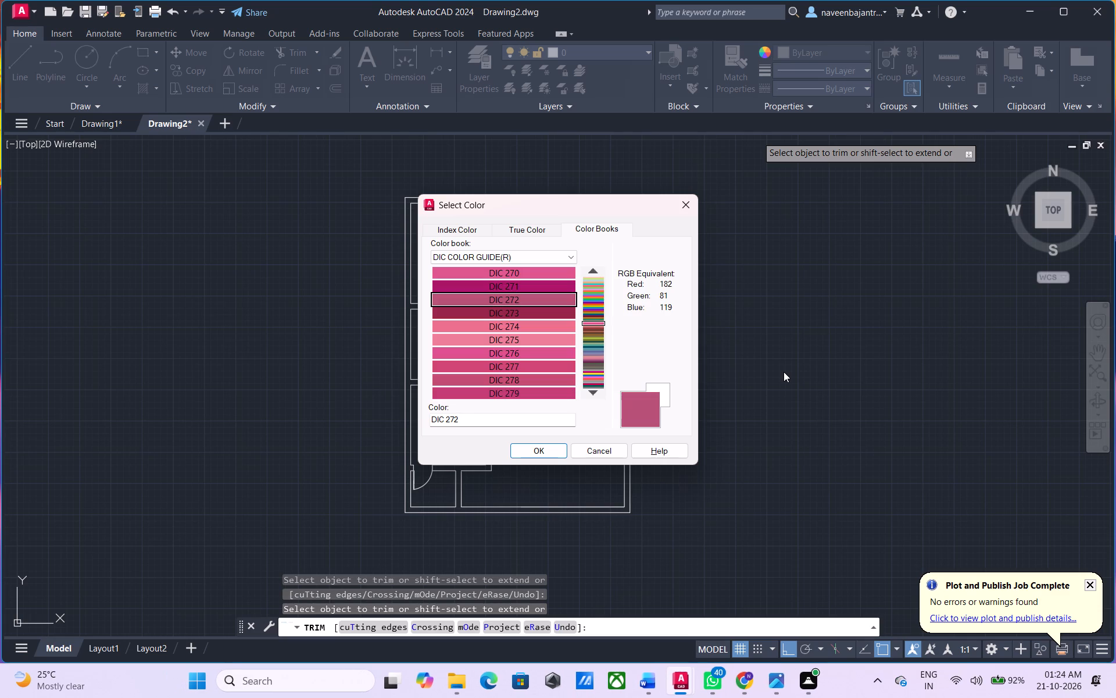
{"action": "key", "text": "Down"}
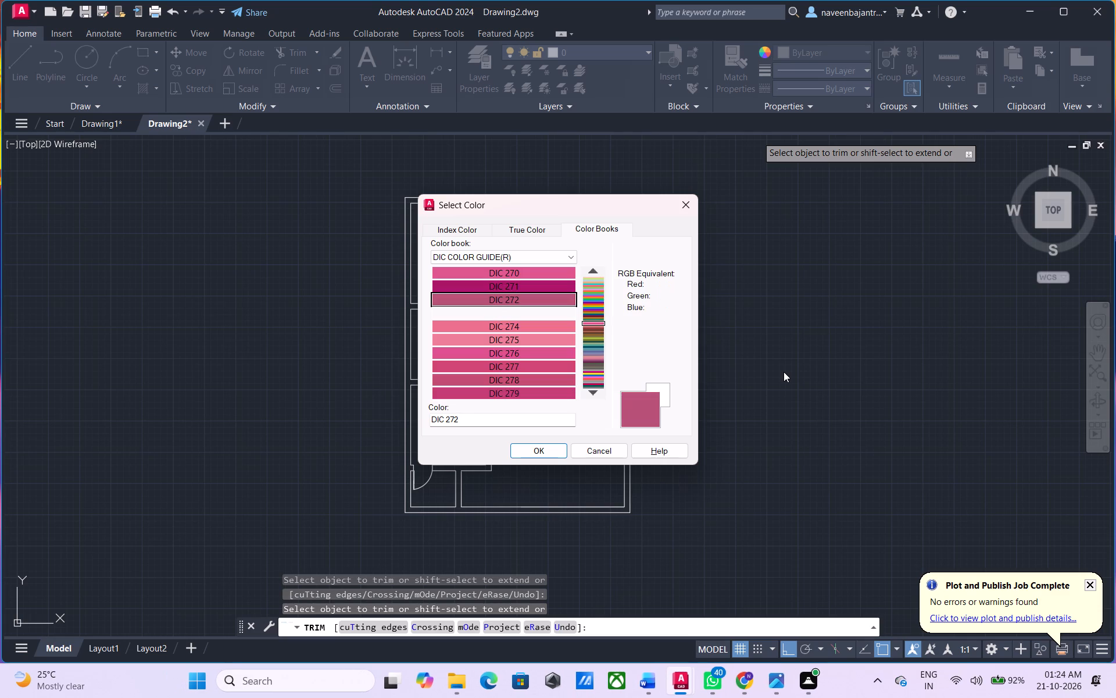
{"action": "key", "text": "Down"}
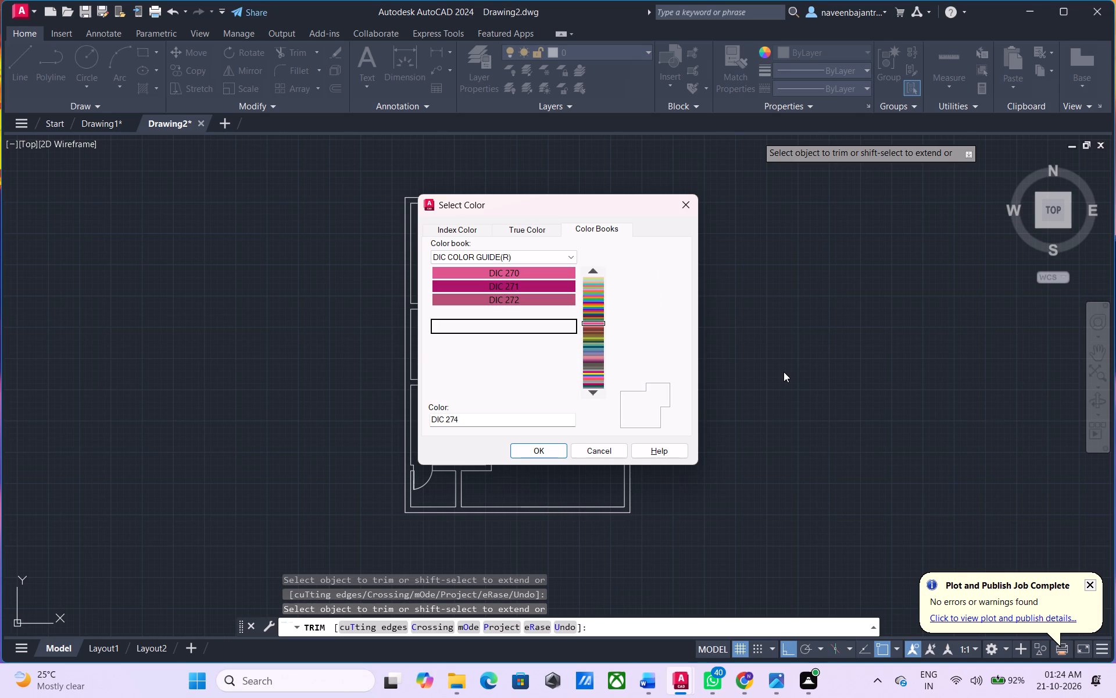
{"action": "key", "text": "Down"}
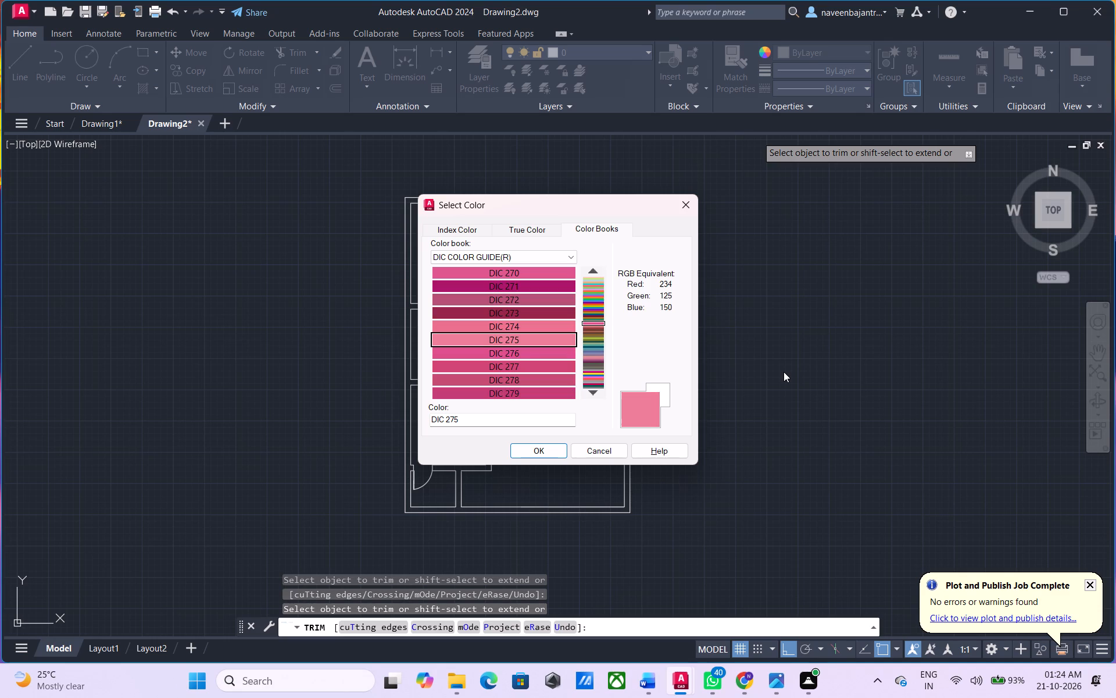
{"action": "key", "text": "Down"}
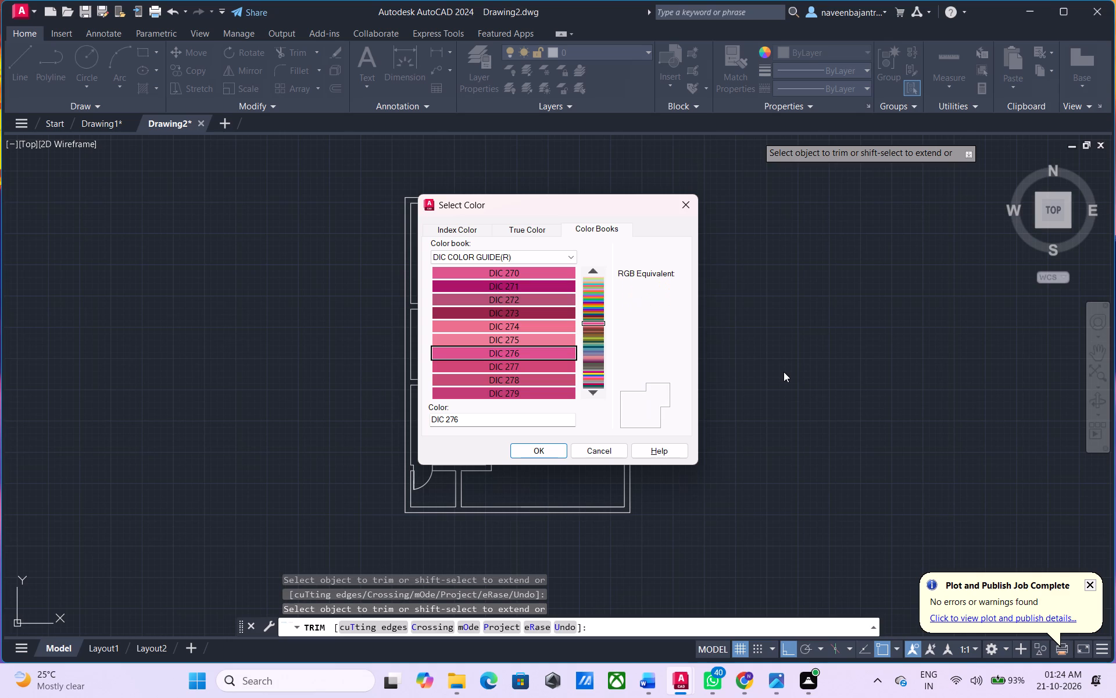
{"action": "key", "text": "Down"}
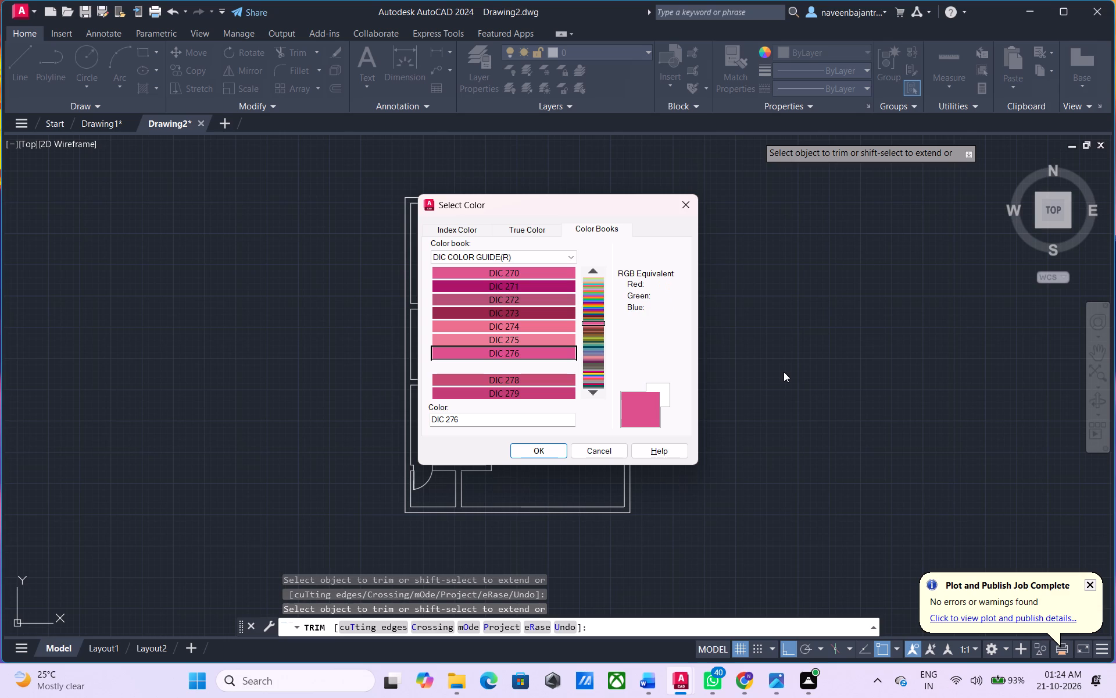
{"action": "key", "text": "Down"}
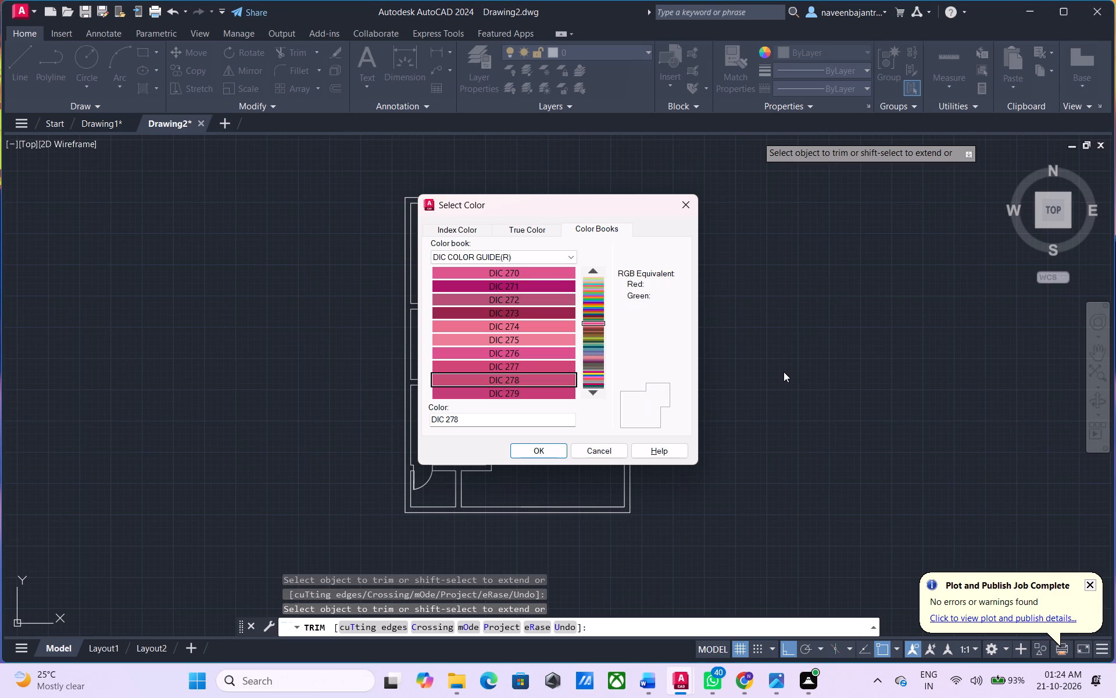
{"action": "key", "text": "Down"}
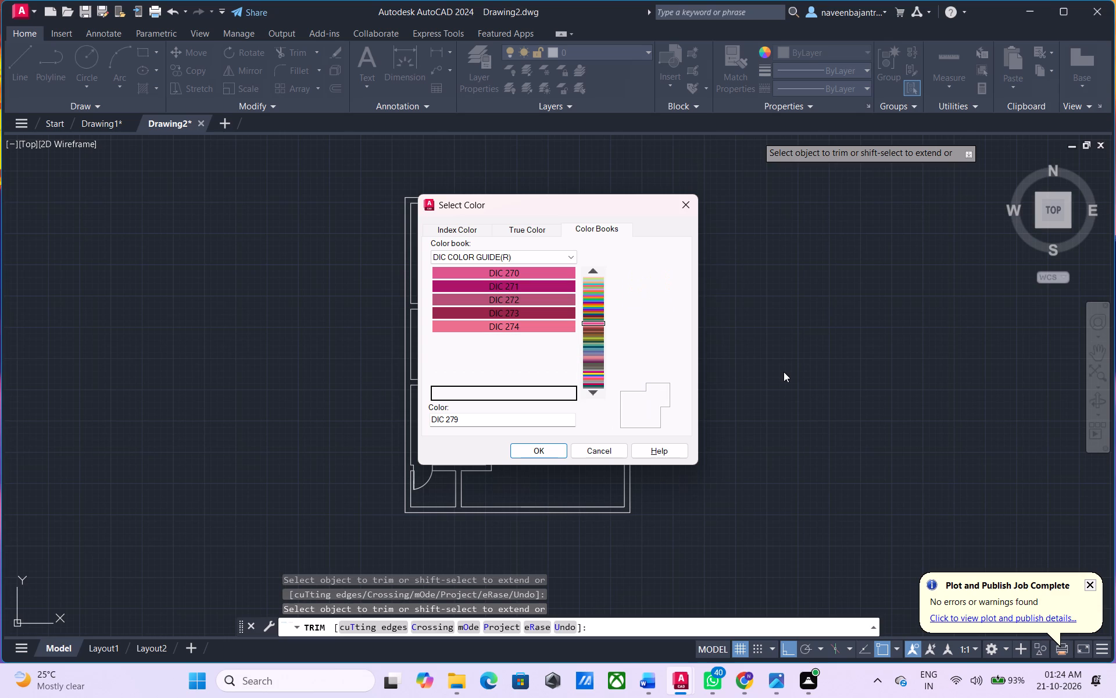
Browse the DIC COLOR GUIDE(R) color book swatch by swatch from DIC 280 through DIC 317.
{"action": "key", "text": "Down"}
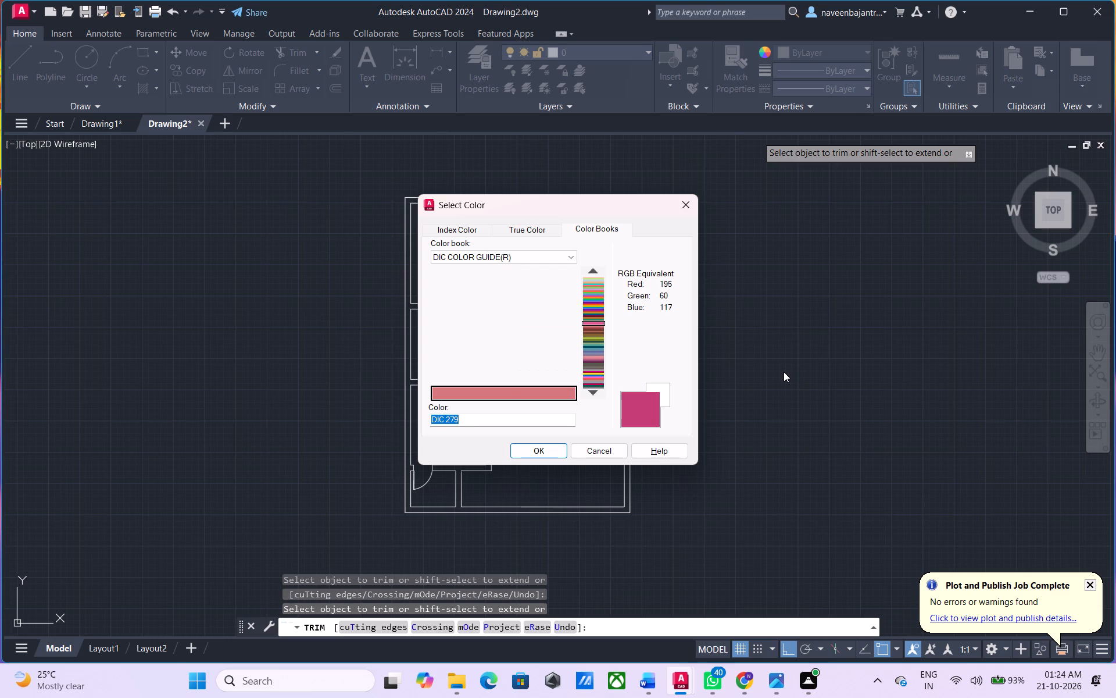
{"action": "key", "text": "Down"}
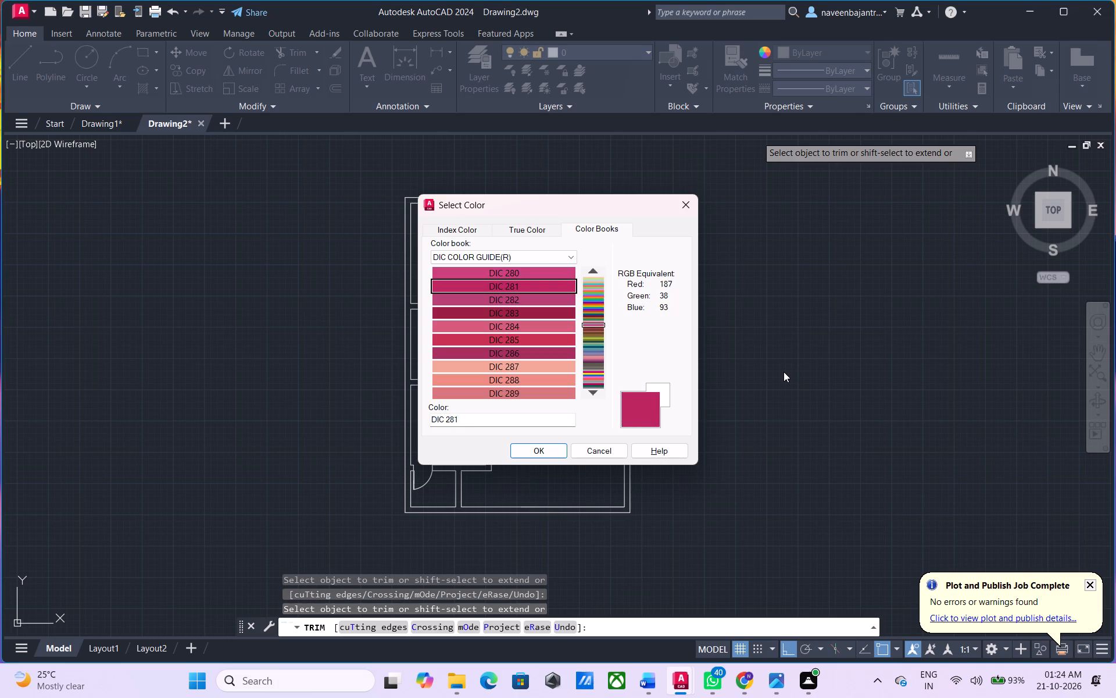
{"action": "key", "text": "Down"}
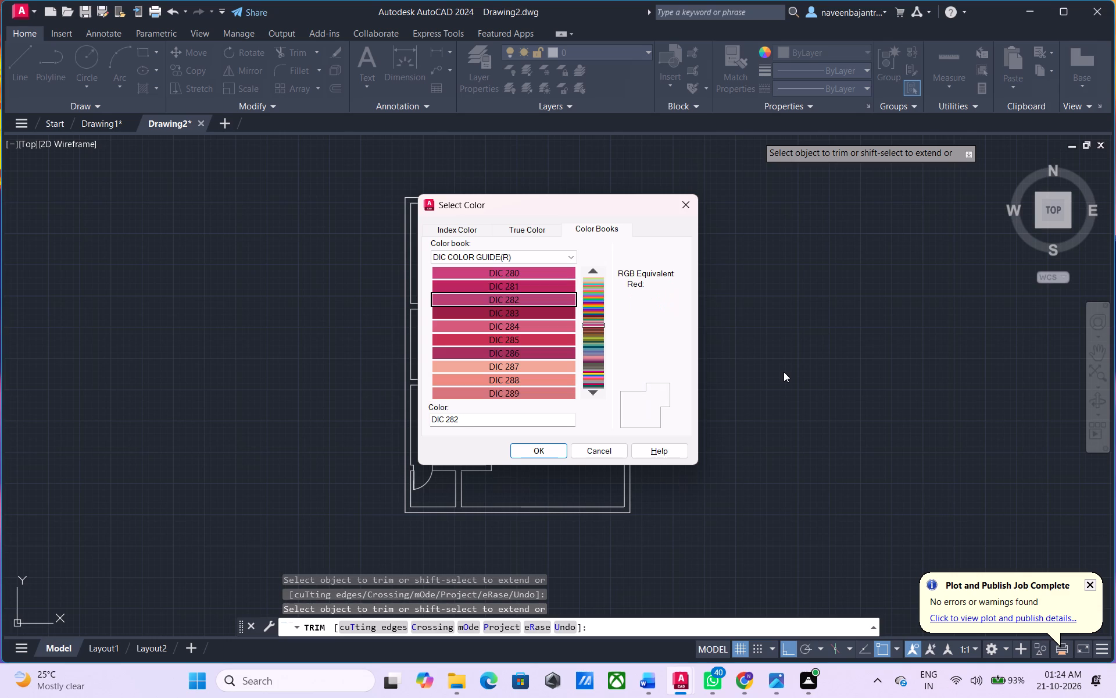
{"action": "key", "text": "Down"}
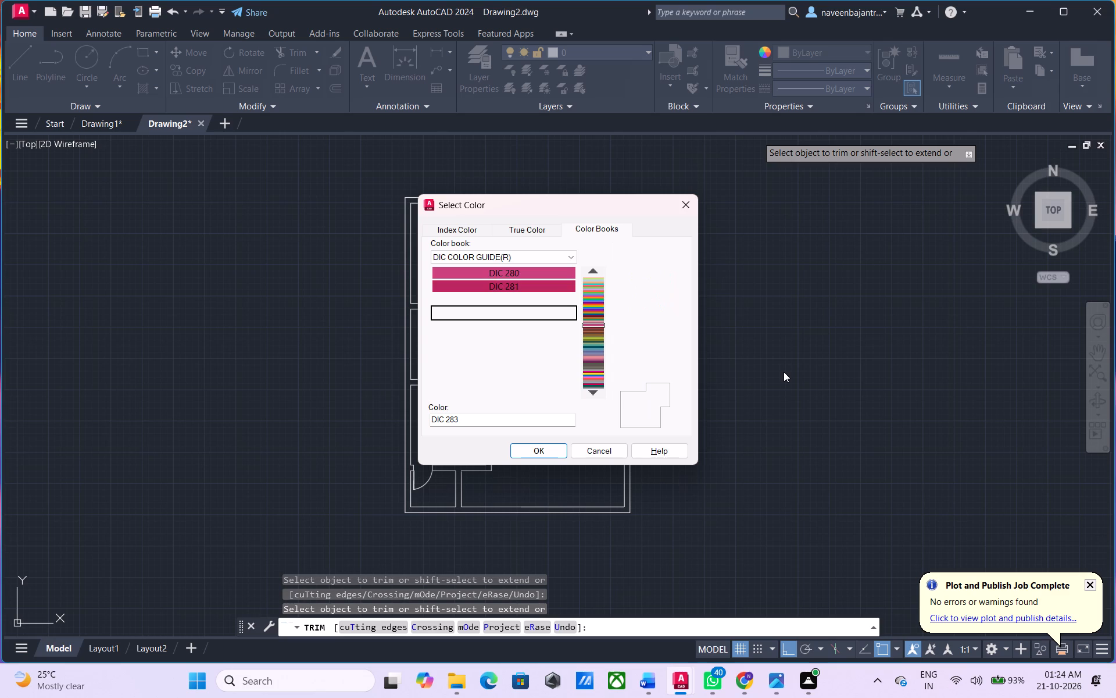
{"action": "key", "text": "Down"}
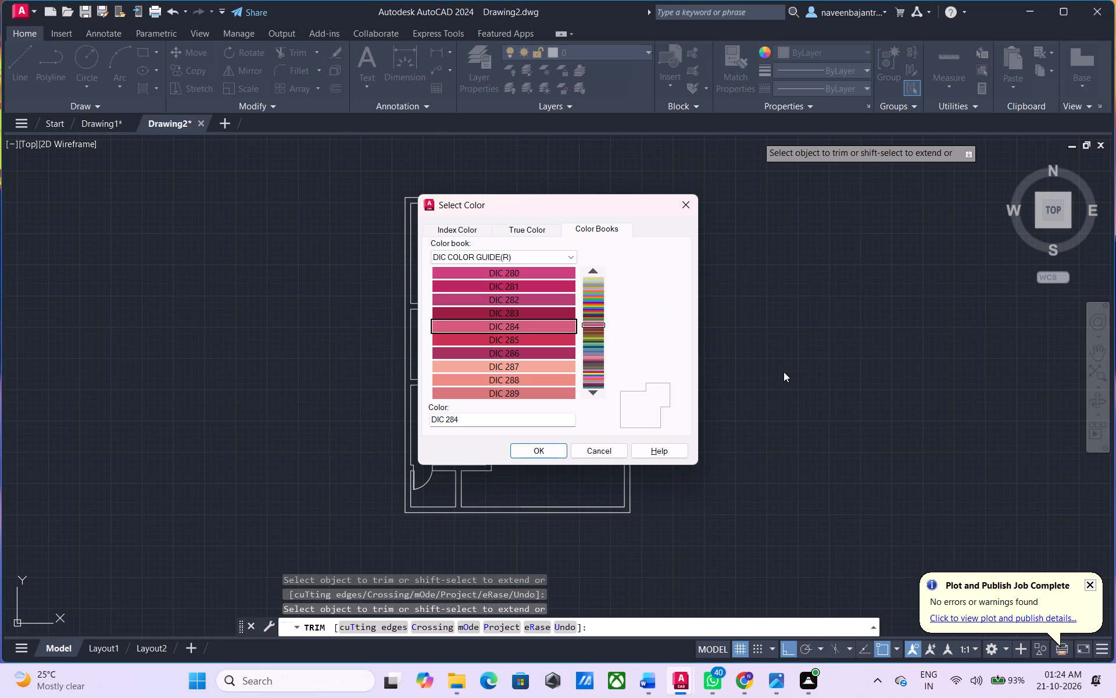
{"action": "key", "text": "Down"}
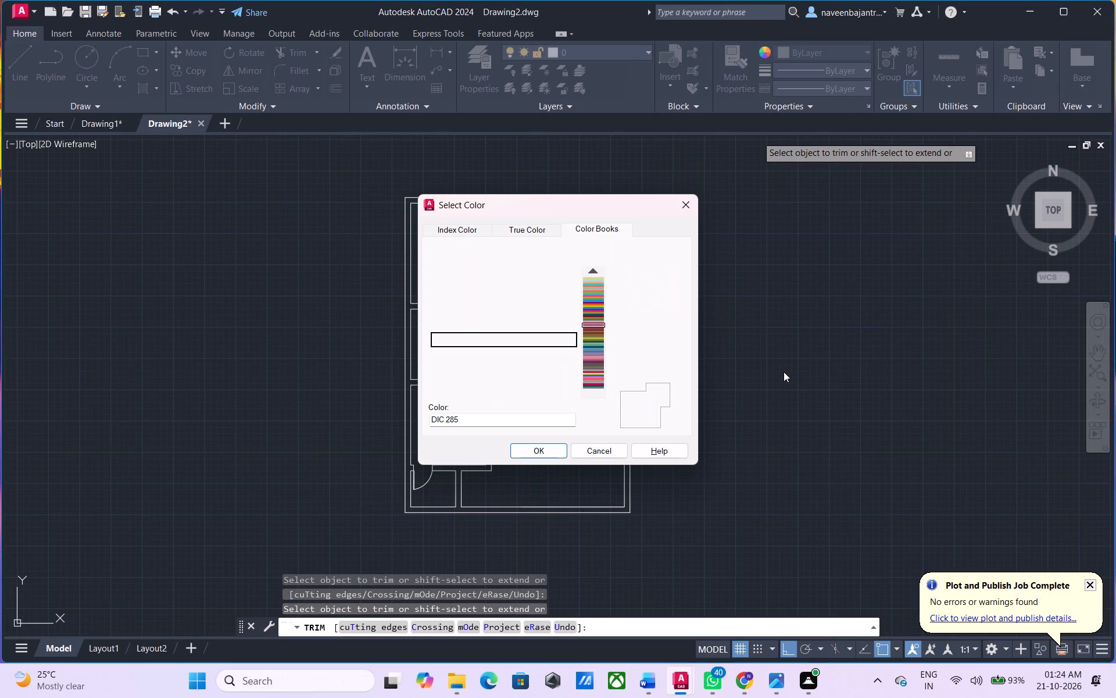
{"action": "key", "text": "Down"}
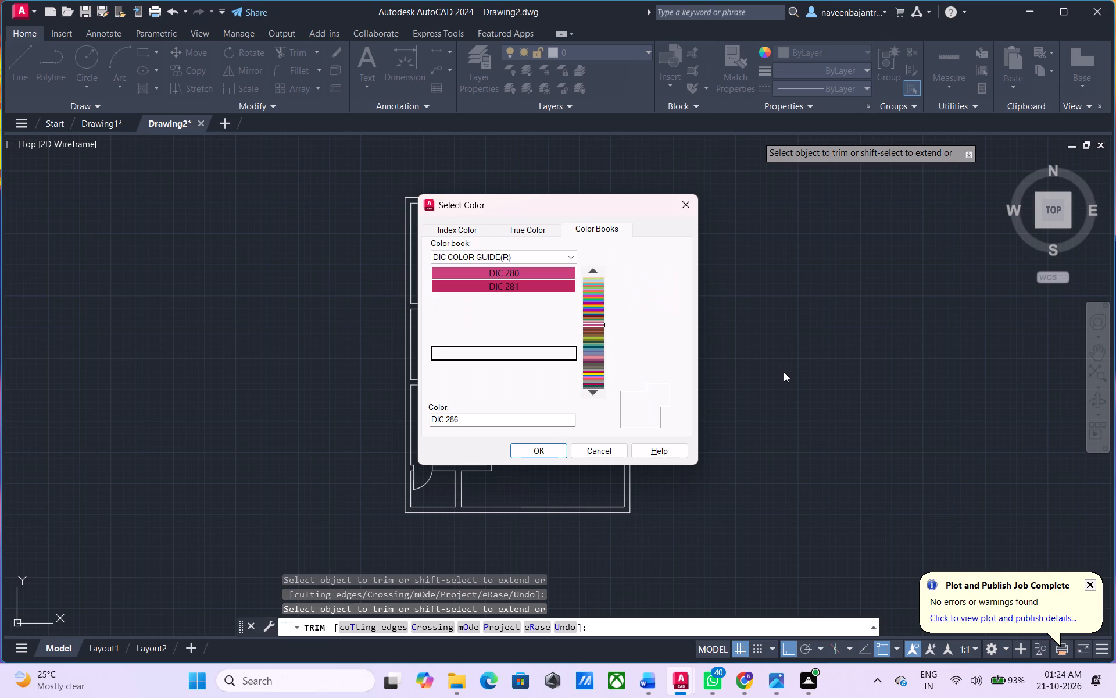
{"action": "key", "text": "Down"}
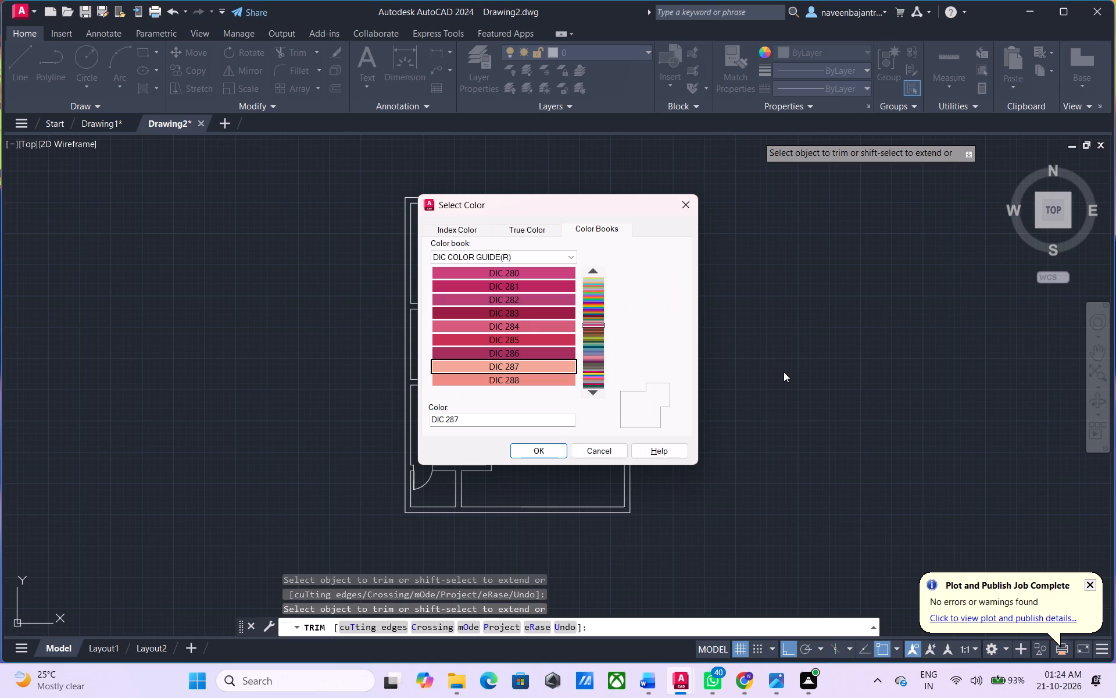
{"action": "key", "text": "Down"}
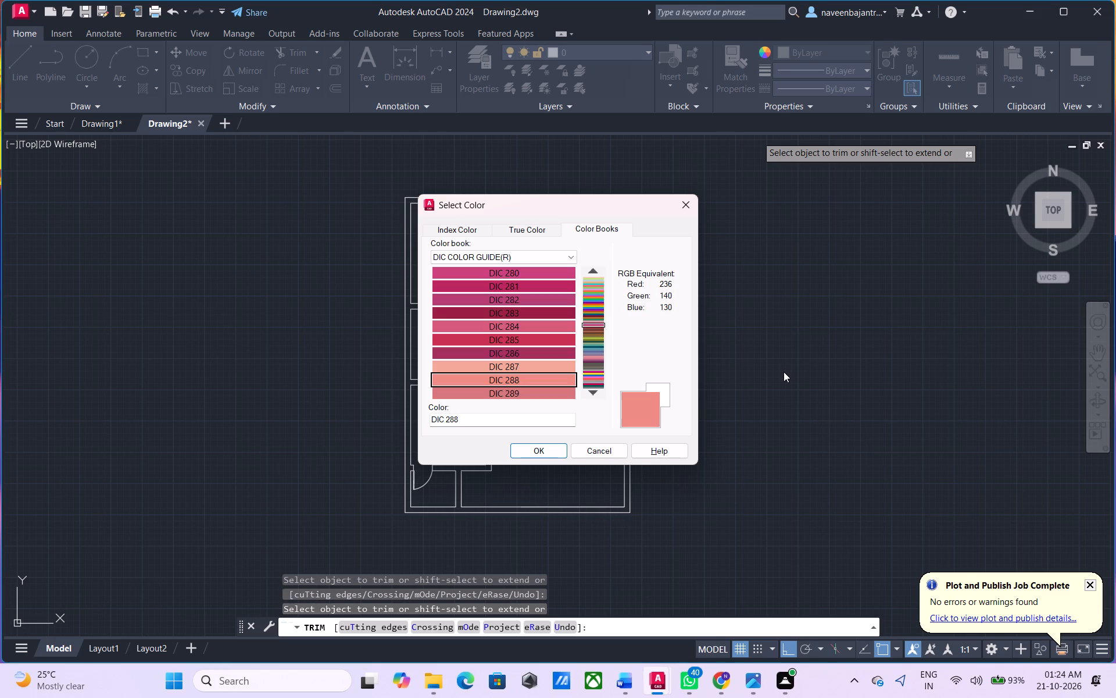
{"action": "key", "text": "Down"}
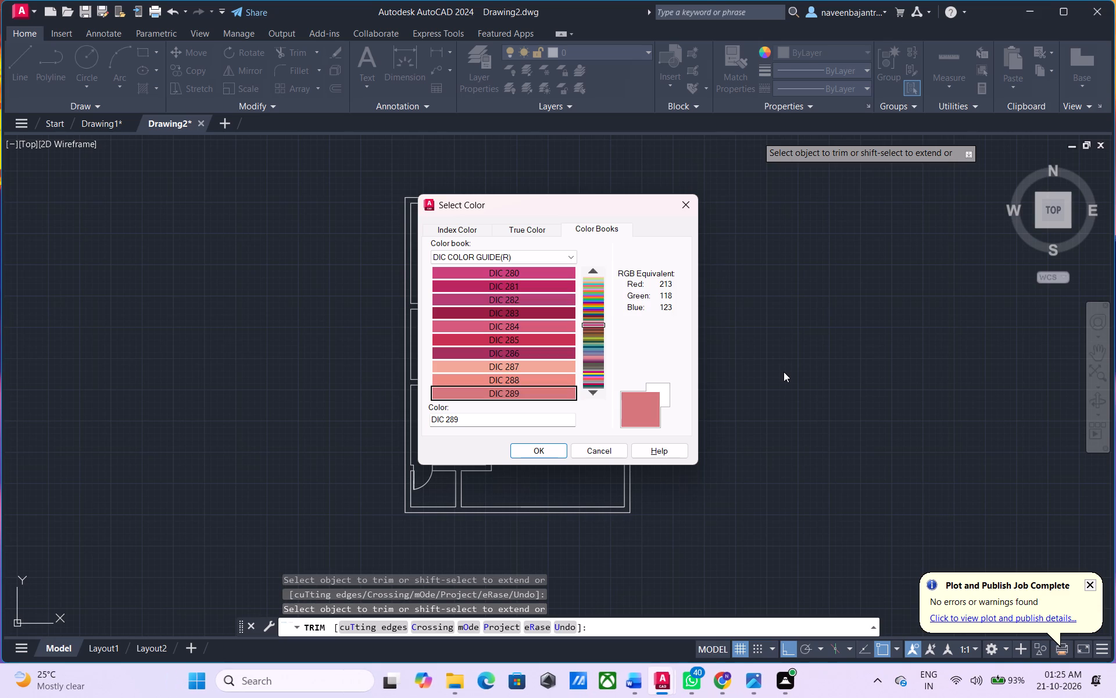
{"action": "key", "text": "Down"}
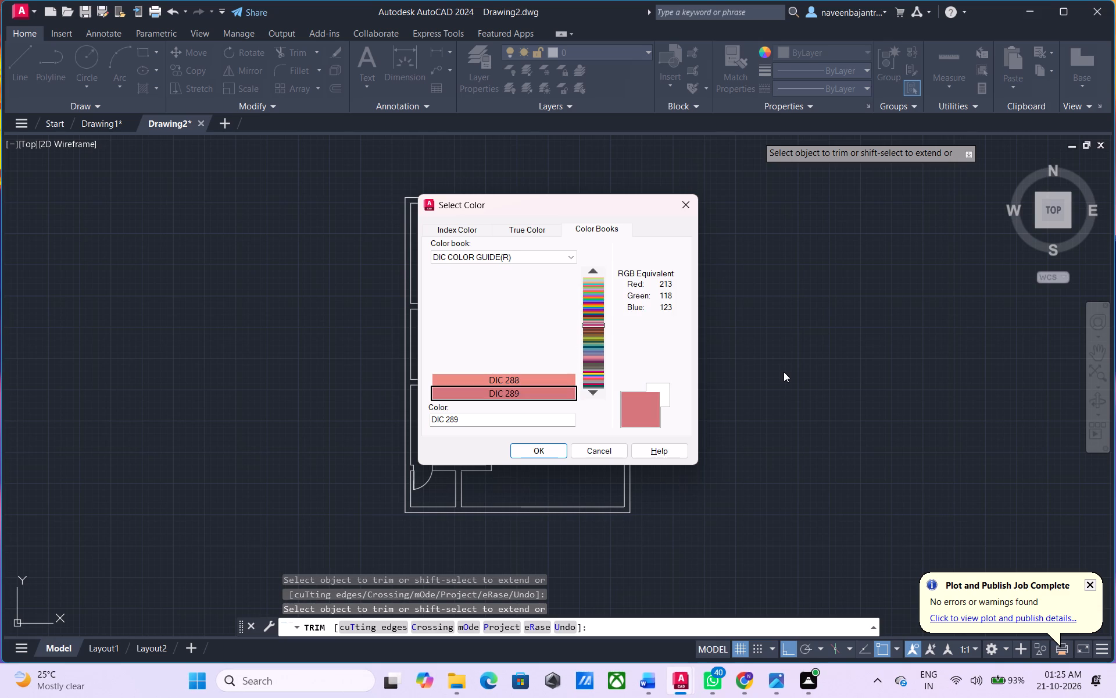
{"action": "key", "text": "Down"}
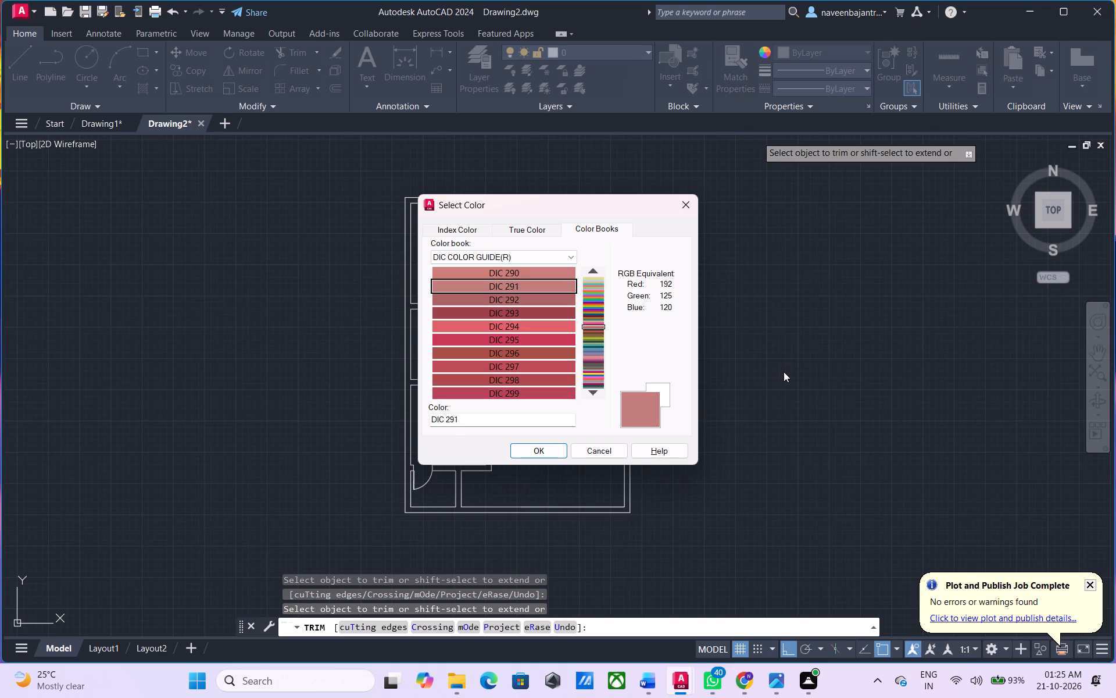
{"action": "key", "text": "Down"}
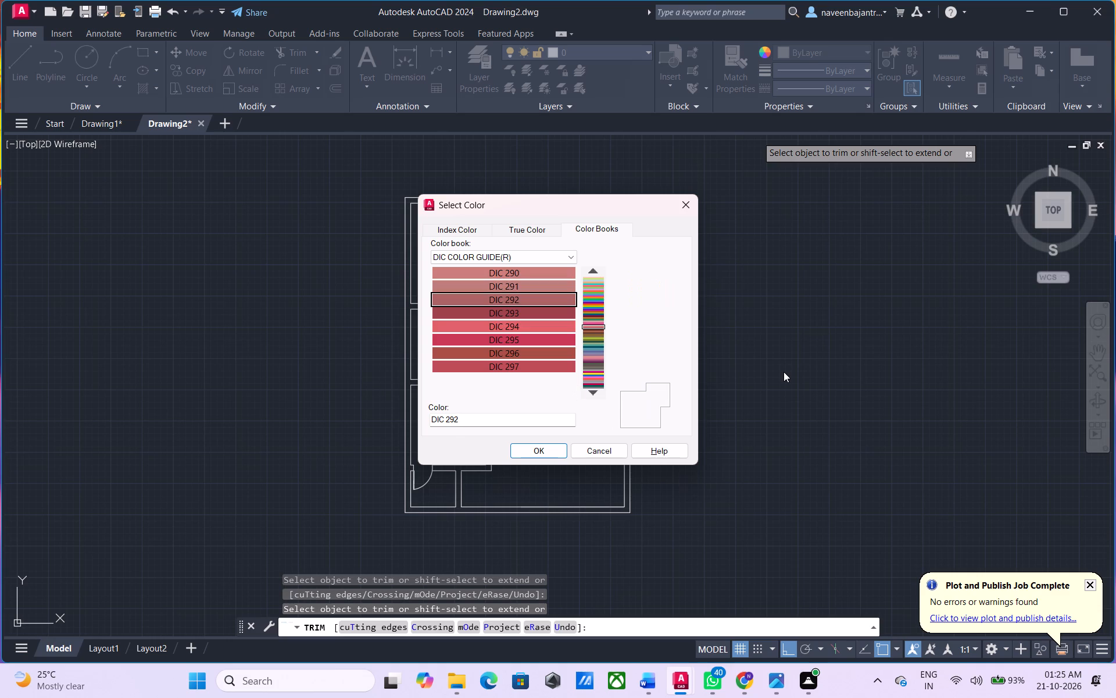
{"action": "key", "text": "Down"}
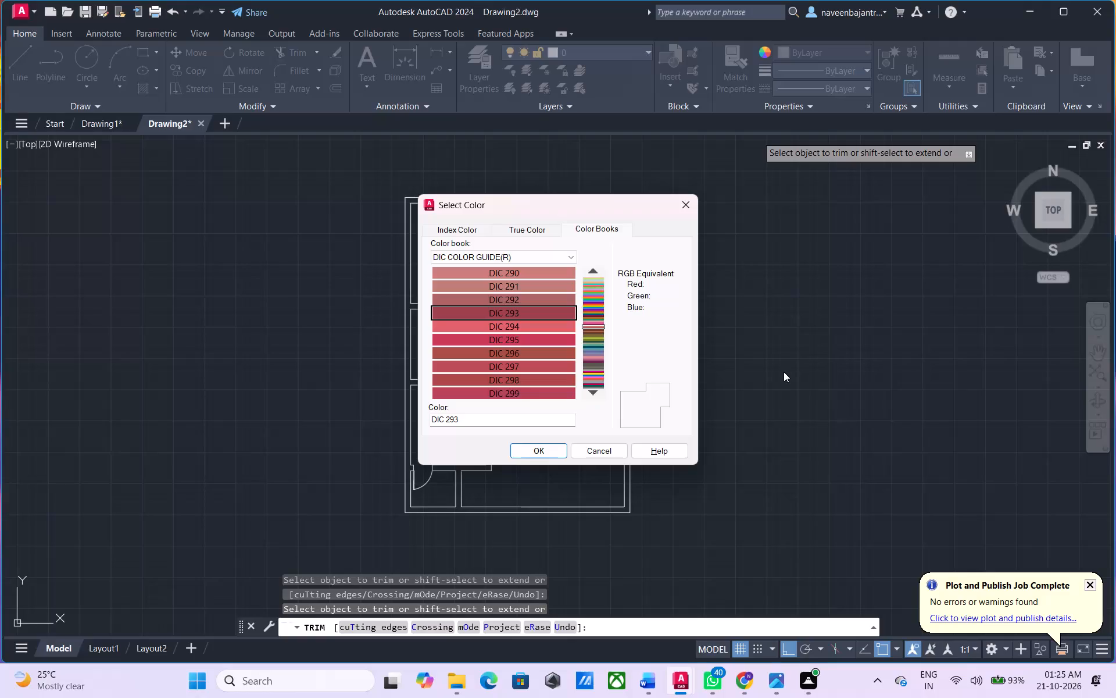
{"action": "key", "text": "Down"}
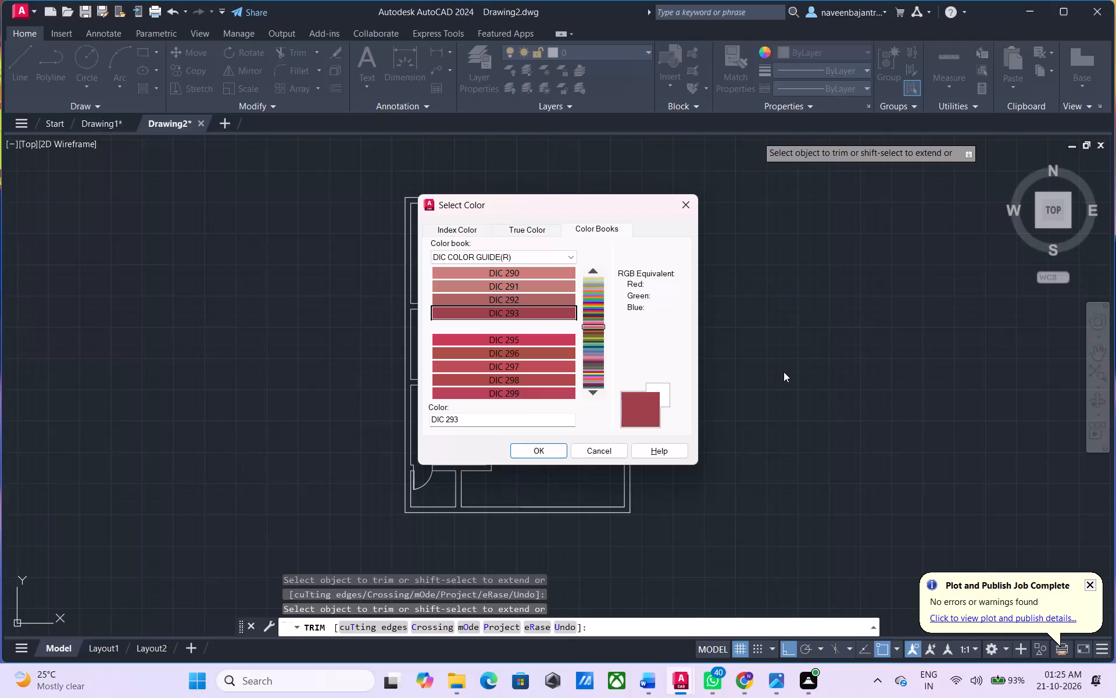
{"action": "key", "text": "Down"}
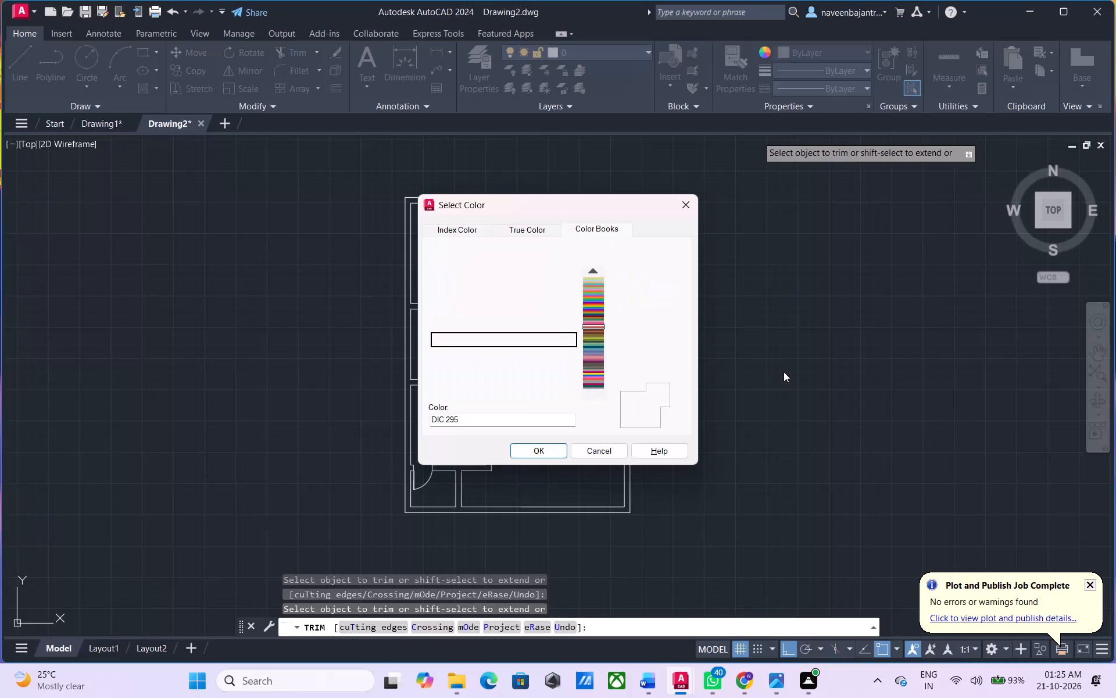
{"action": "key", "text": "Down"}
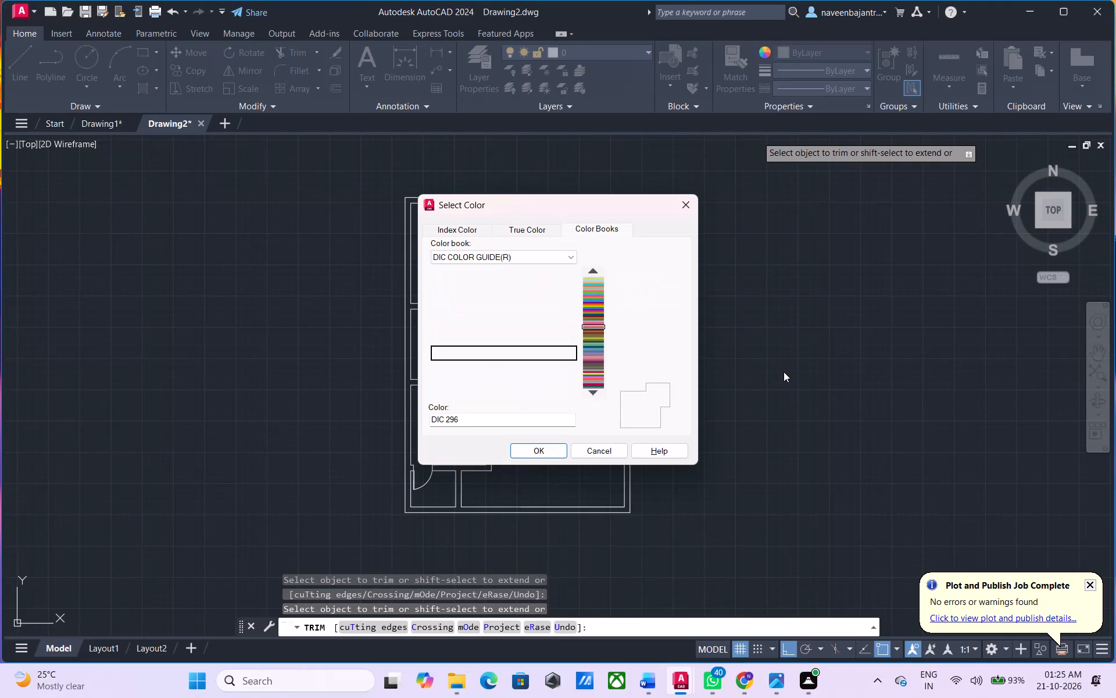
{"action": "key", "text": "Down"}
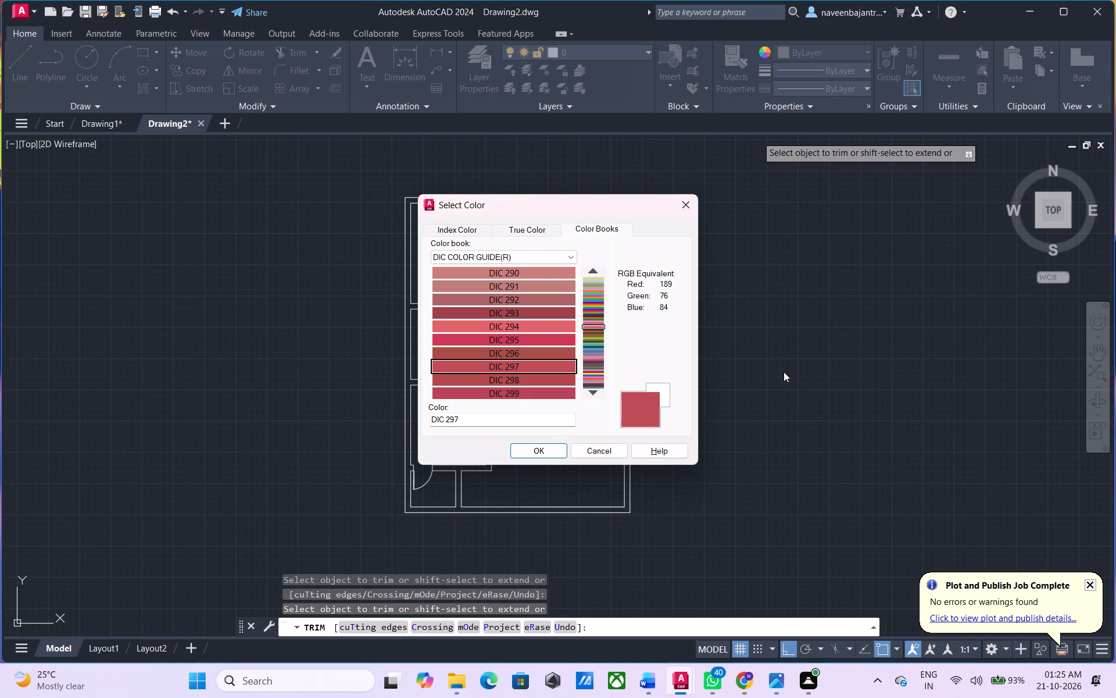
{"action": "key", "text": "Down"}
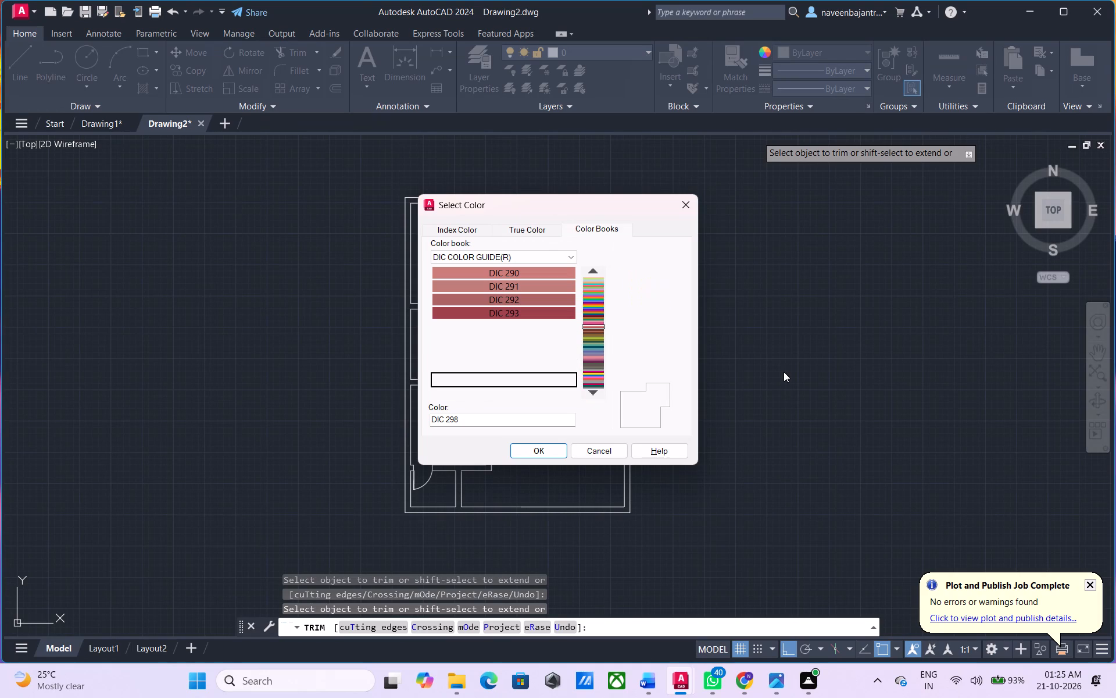
{"action": "key", "text": "Down"}
{"action": "key", "text": "Down"}
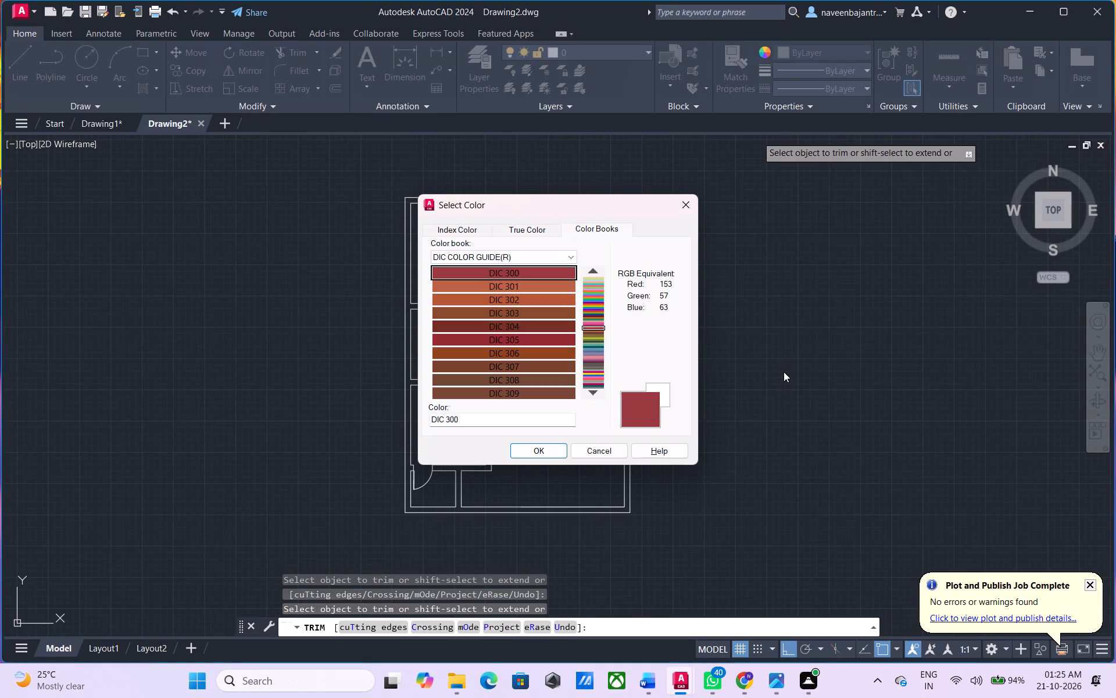
{"action": "key", "text": "Down"}
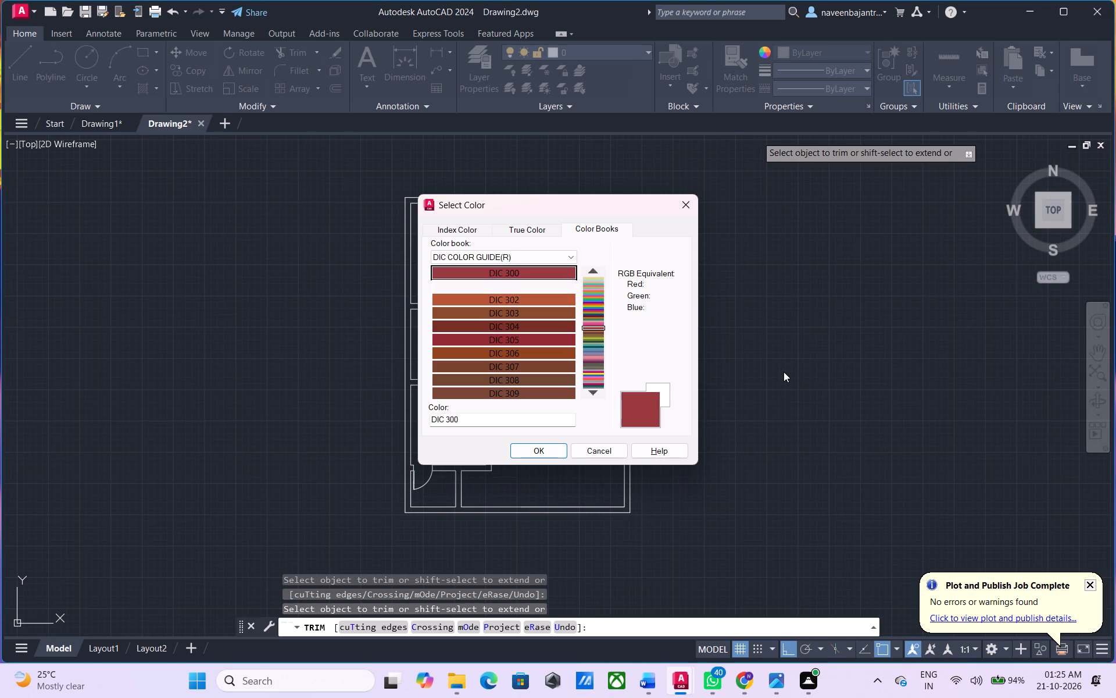
{"action": "key", "text": "Down"}
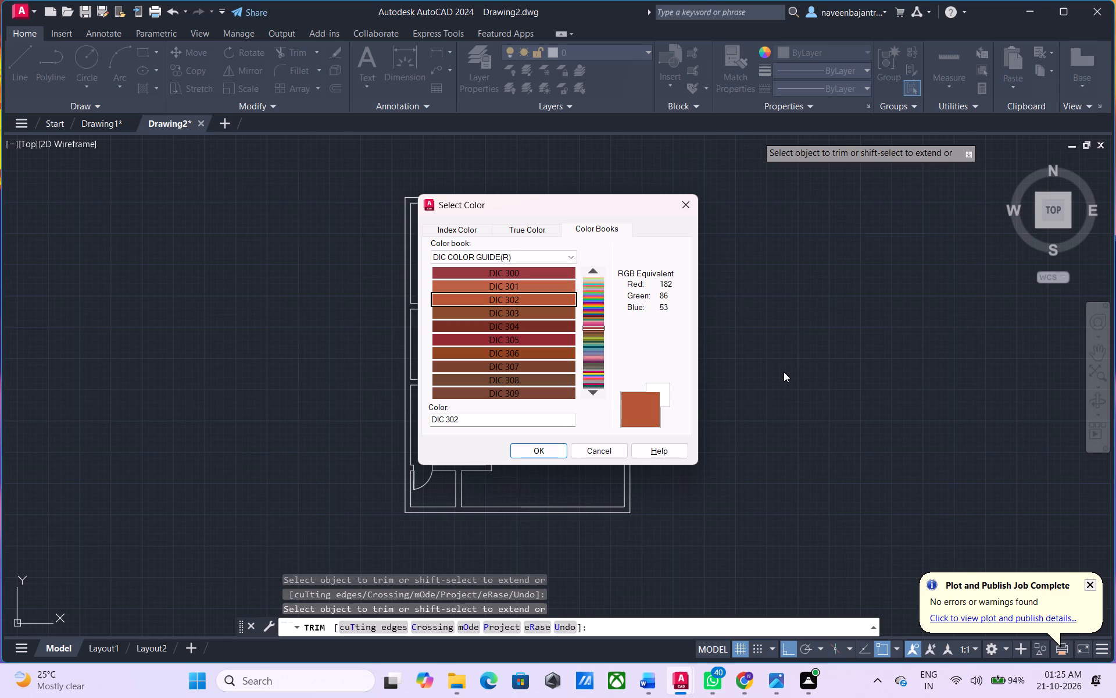
{"action": "key", "text": "Down"}
{"action": "key", "text": "Down"}
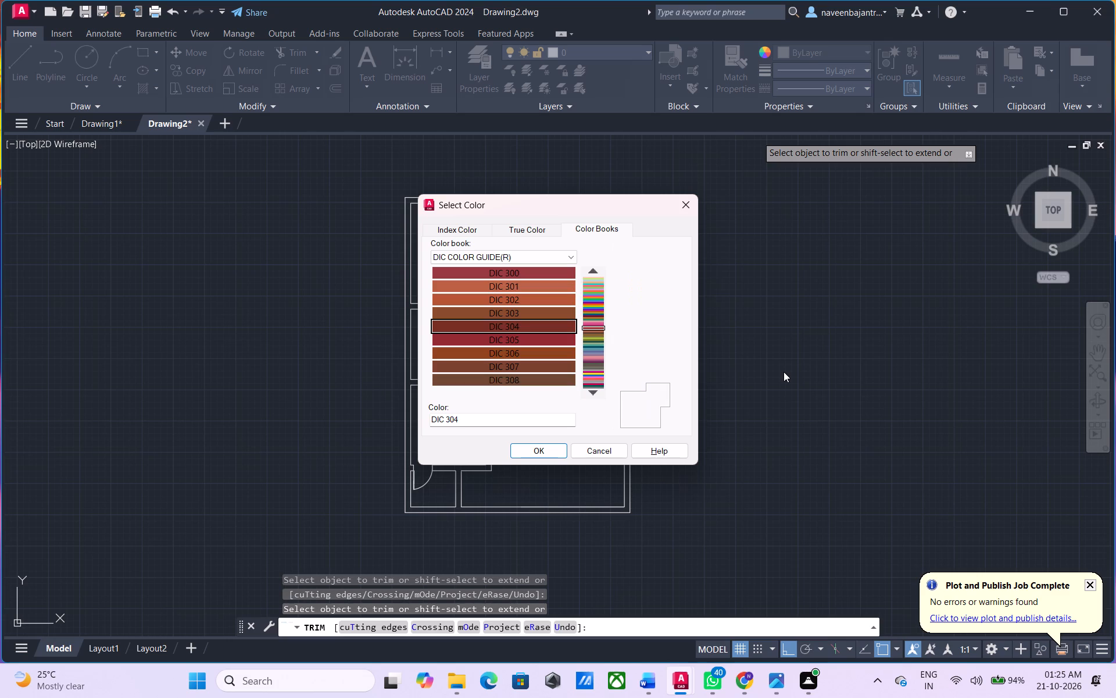
{"action": "key", "text": "Down"}
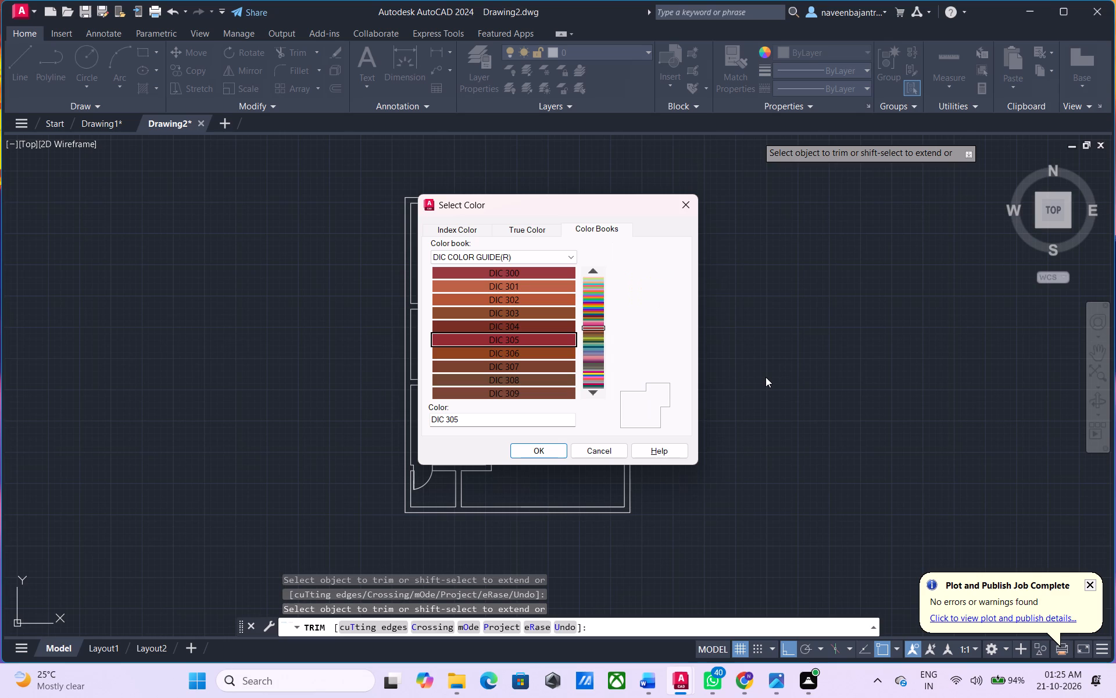
{"action": "key", "text": "Down"}
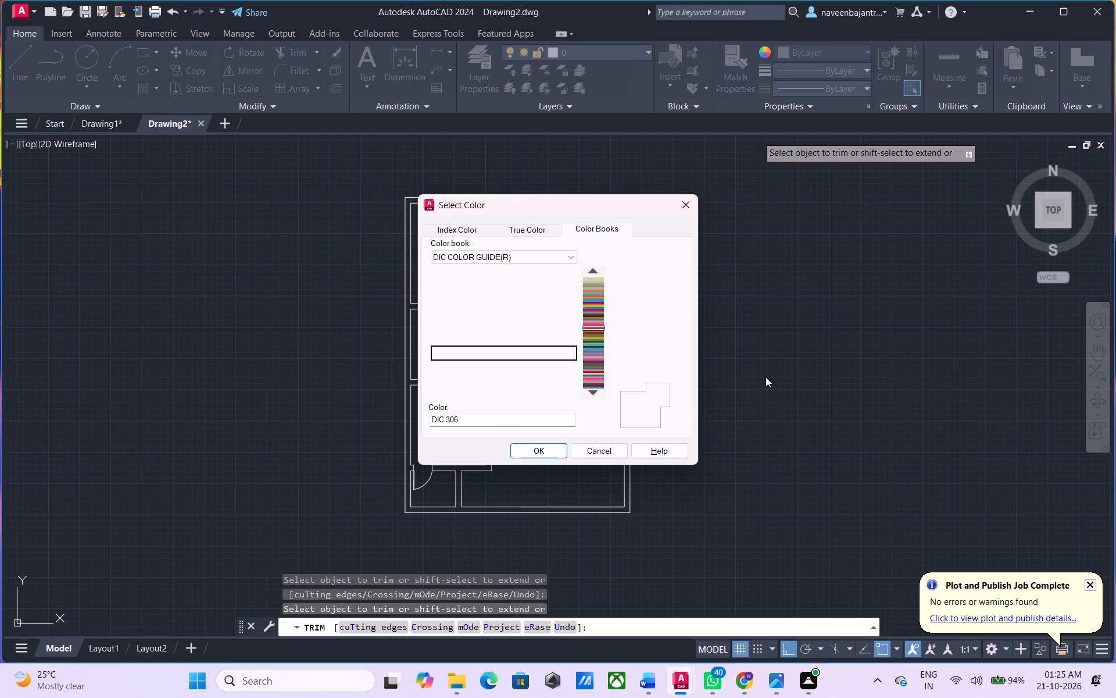
{"action": "key", "text": "Down"}
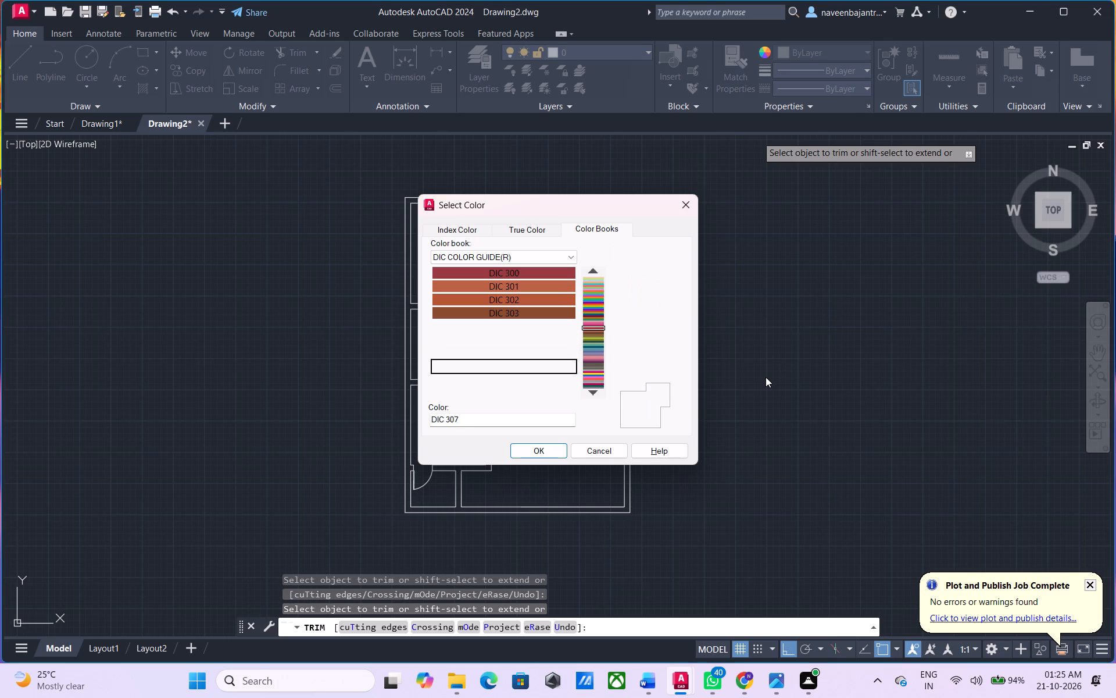
{"action": "key", "text": "Down"}
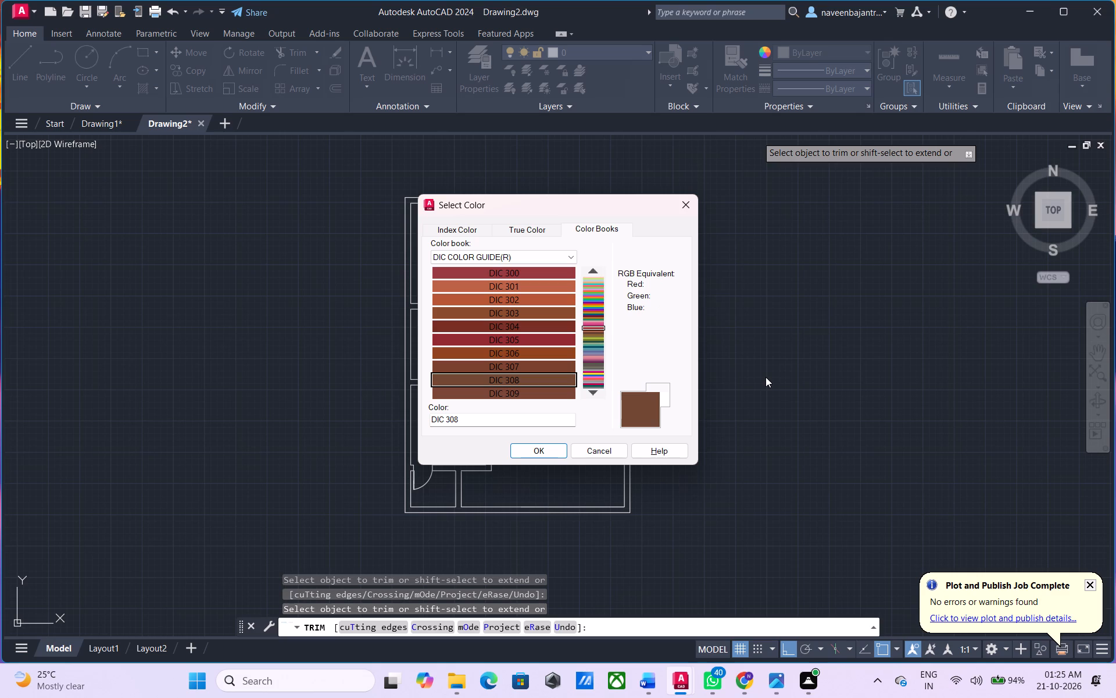
{"action": "key", "text": "Down"}
{"action": "key", "text": "Down"}
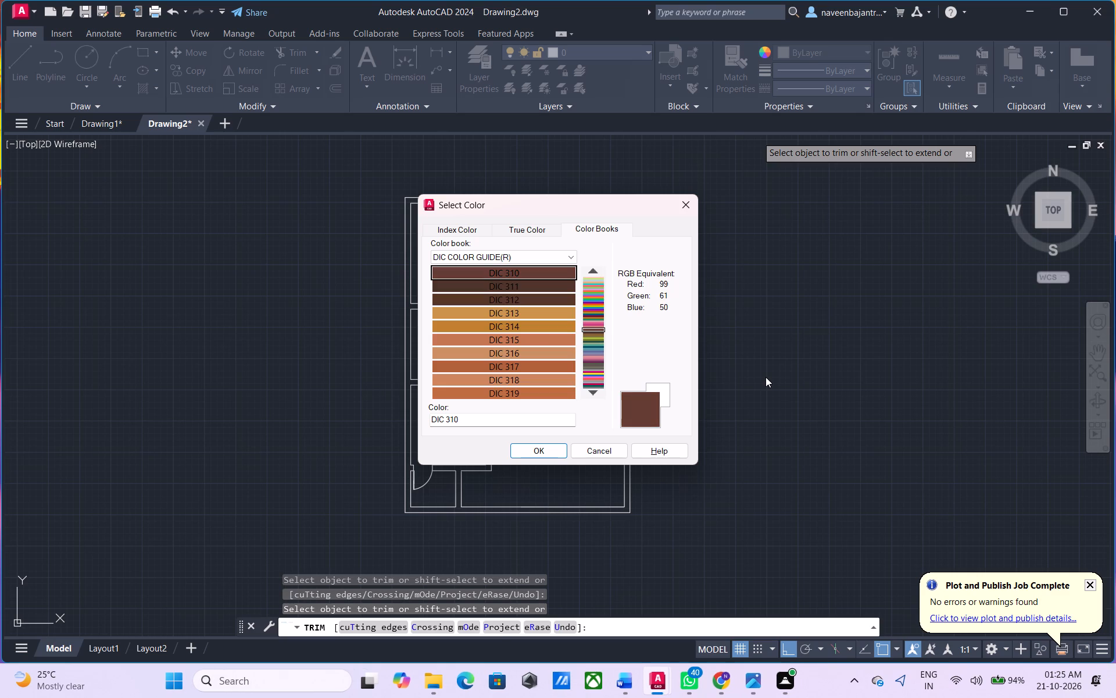
{"action": "key", "text": "Down"}
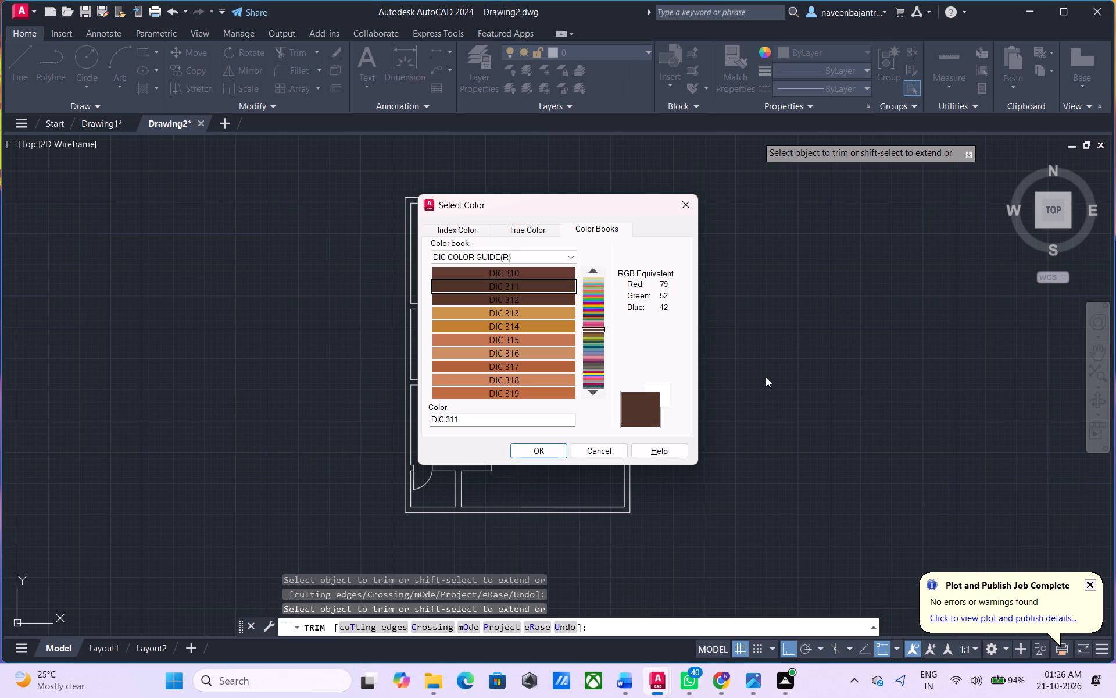
{"action": "key", "text": "Down"}
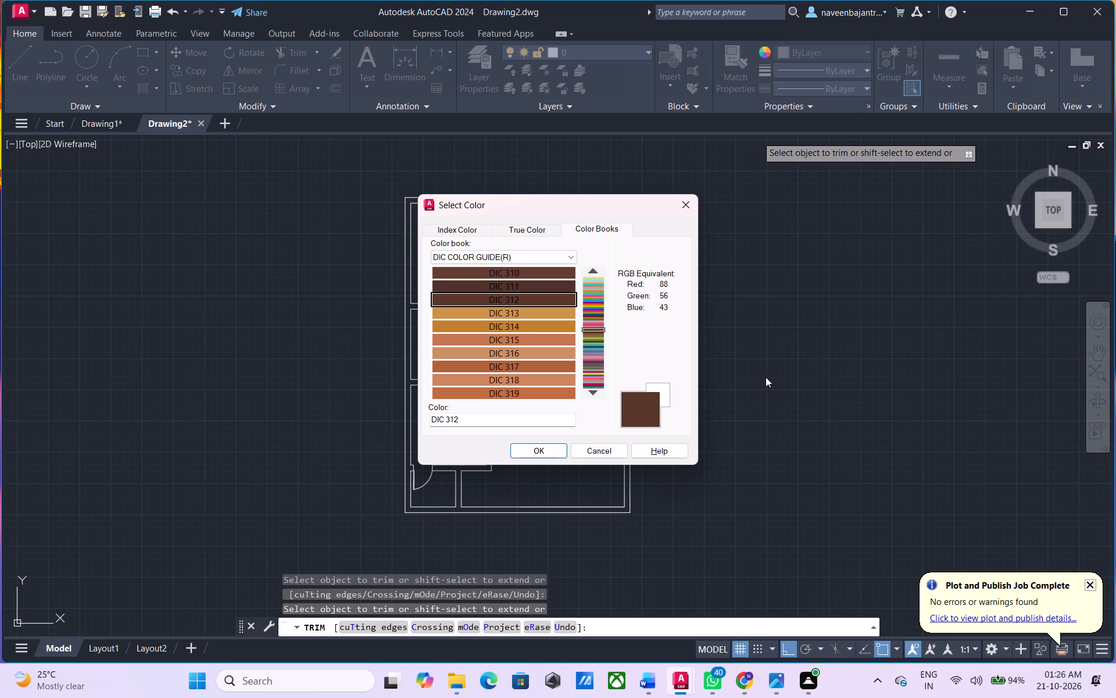
{"action": "key", "text": "Down"}
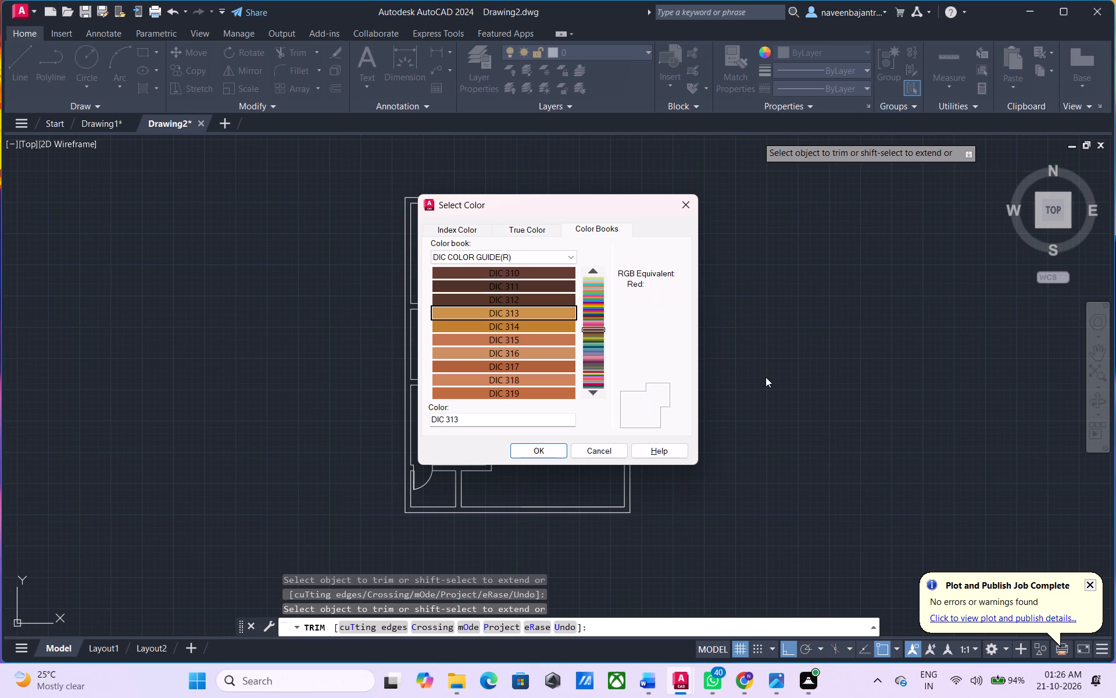
{"action": "key", "text": "Down"}
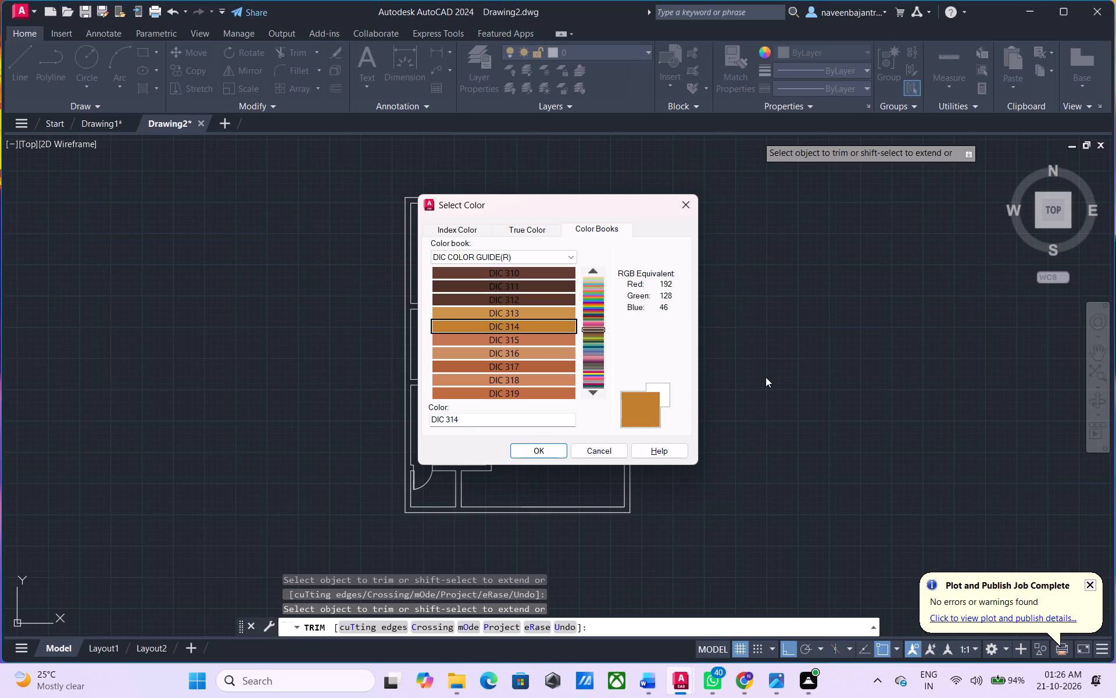
{"action": "key", "text": "Down"}
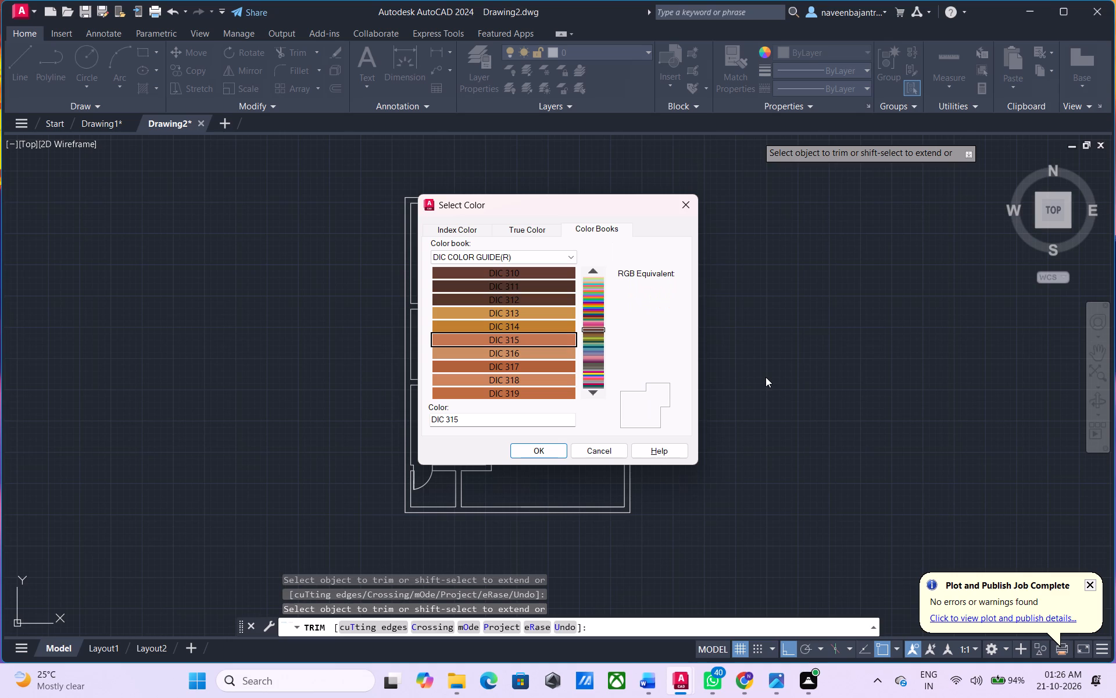
{"action": "key", "text": "Down"}
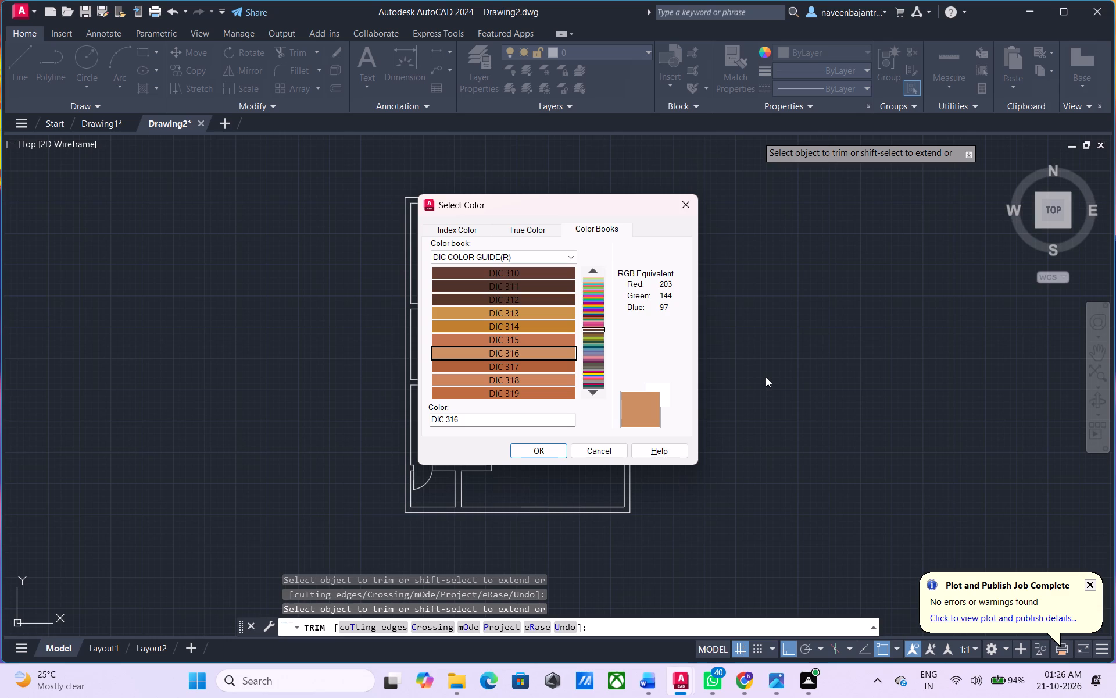
{"action": "key", "text": "Down"}
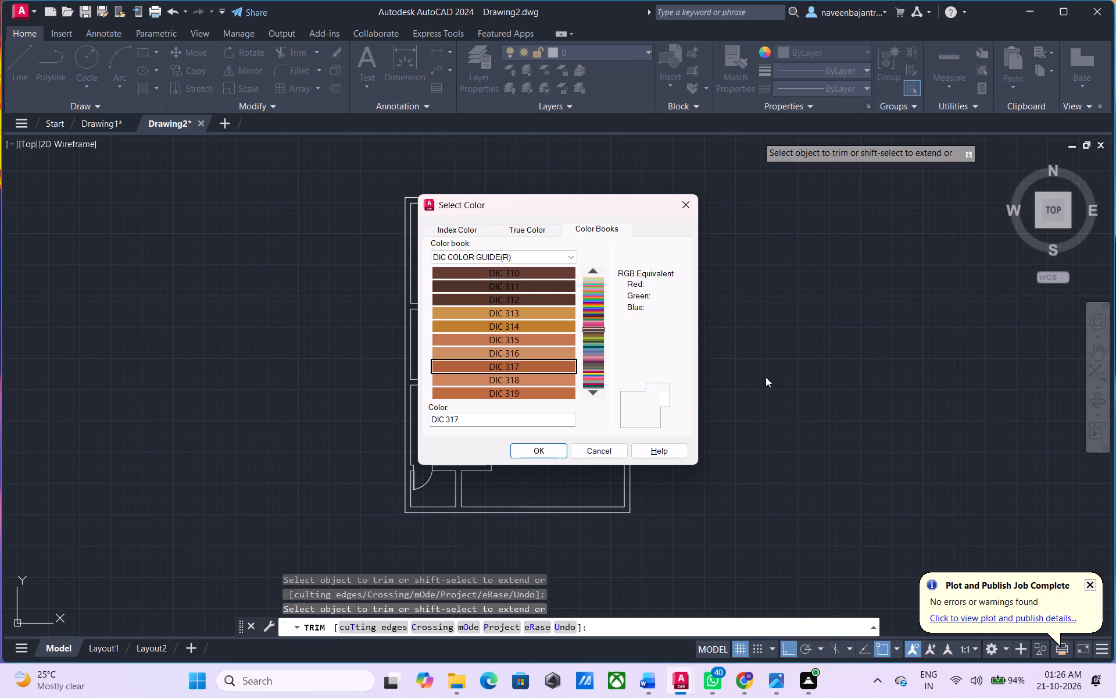
Browse the DIC COLOR GUIDE(R) color book swatch by swatch from DIC 318 through DIC 355.
{"action": "key", "text": "Down"}
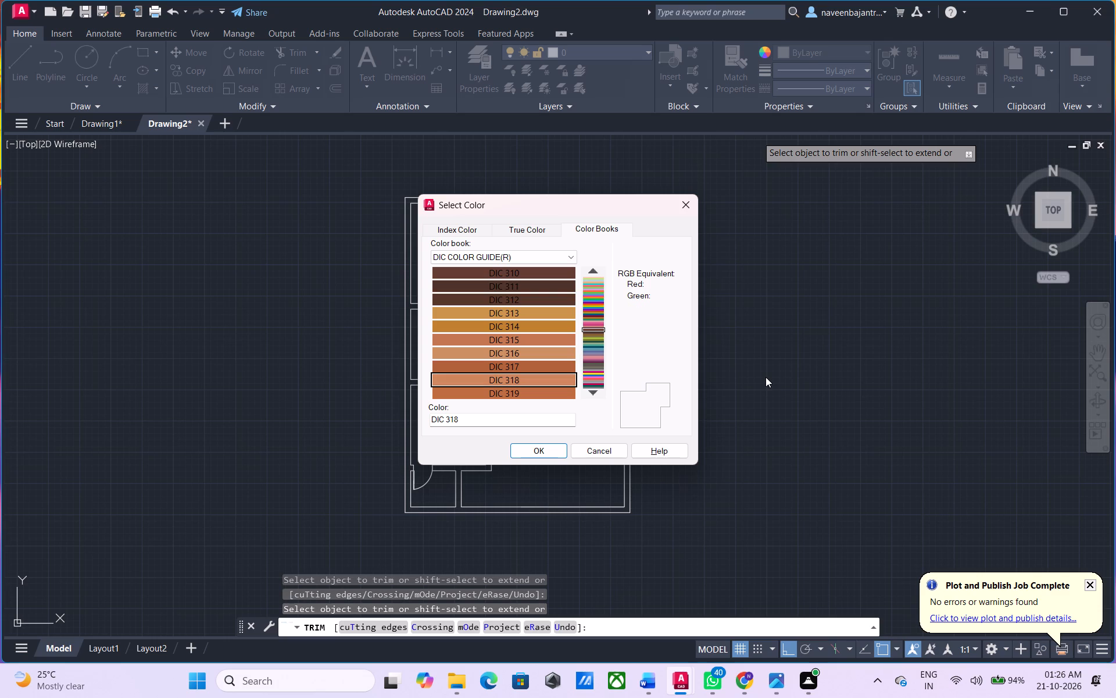
{"action": "key", "text": "Down"}
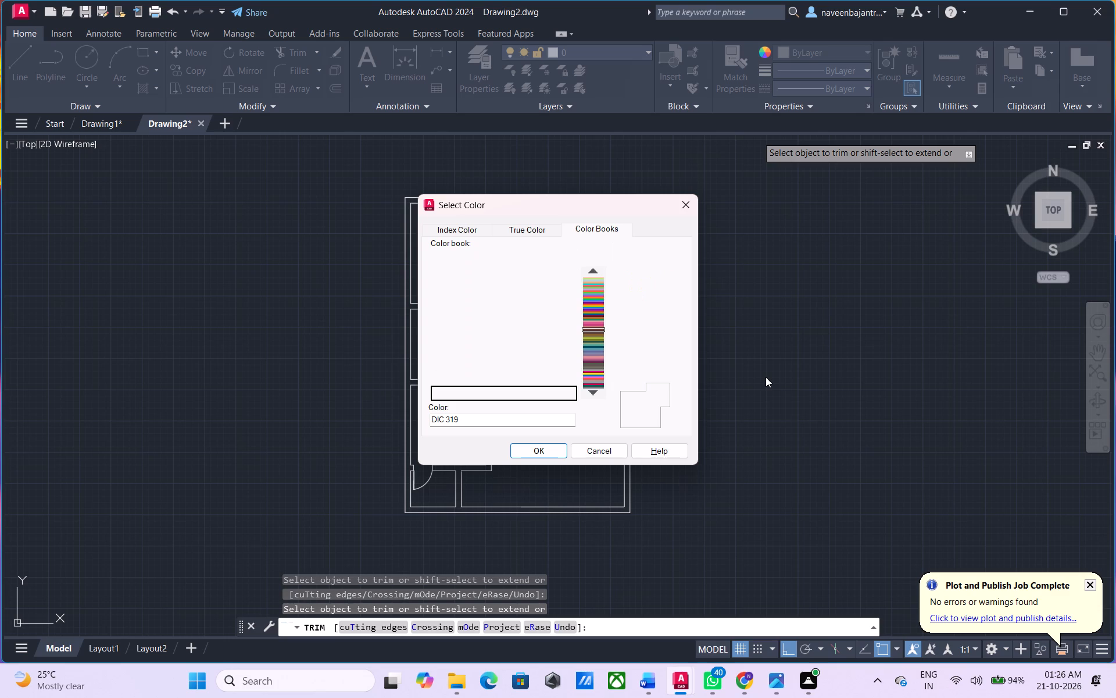
{"action": "key", "text": "Down"}
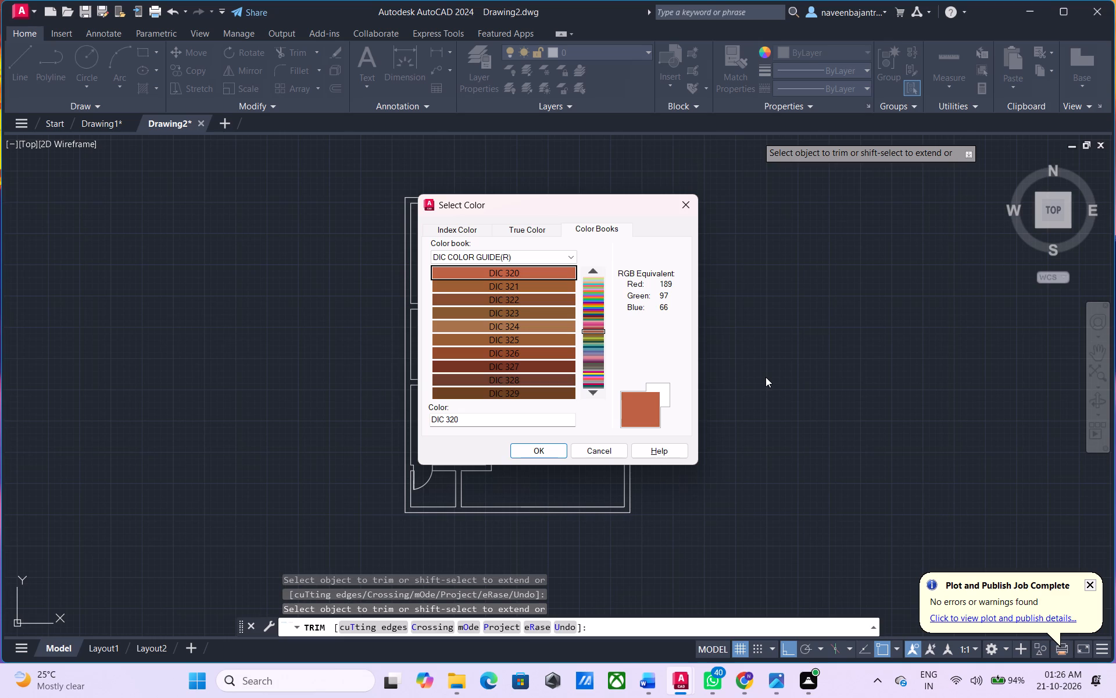
{"action": "key", "text": "Down"}
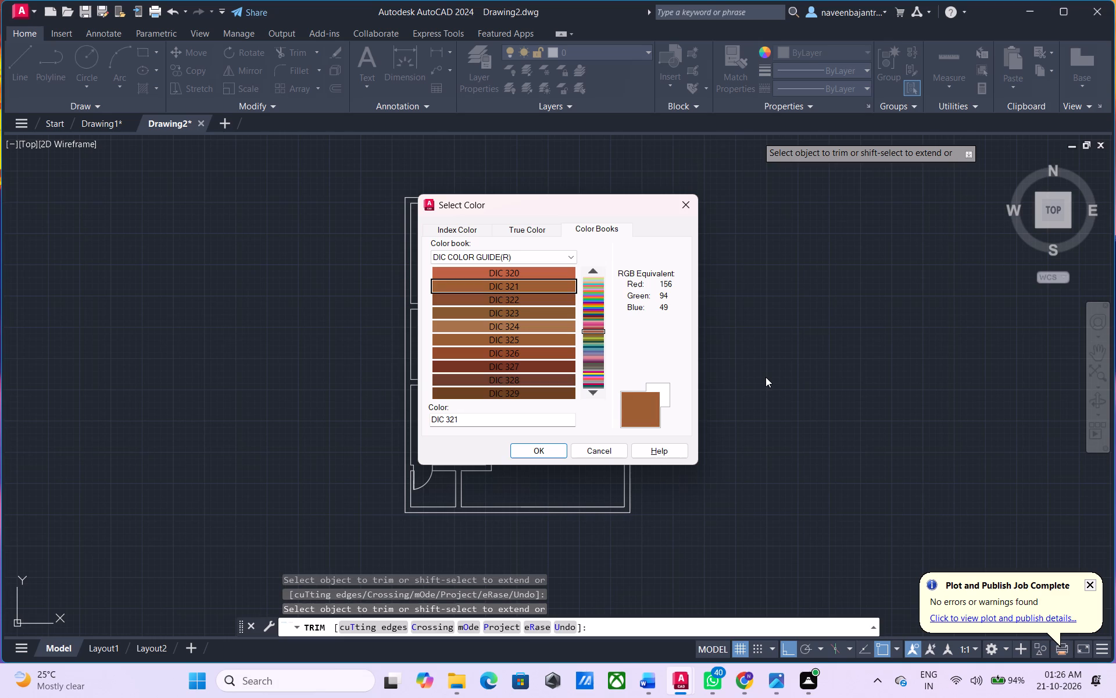
{"action": "key", "text": "Down"}
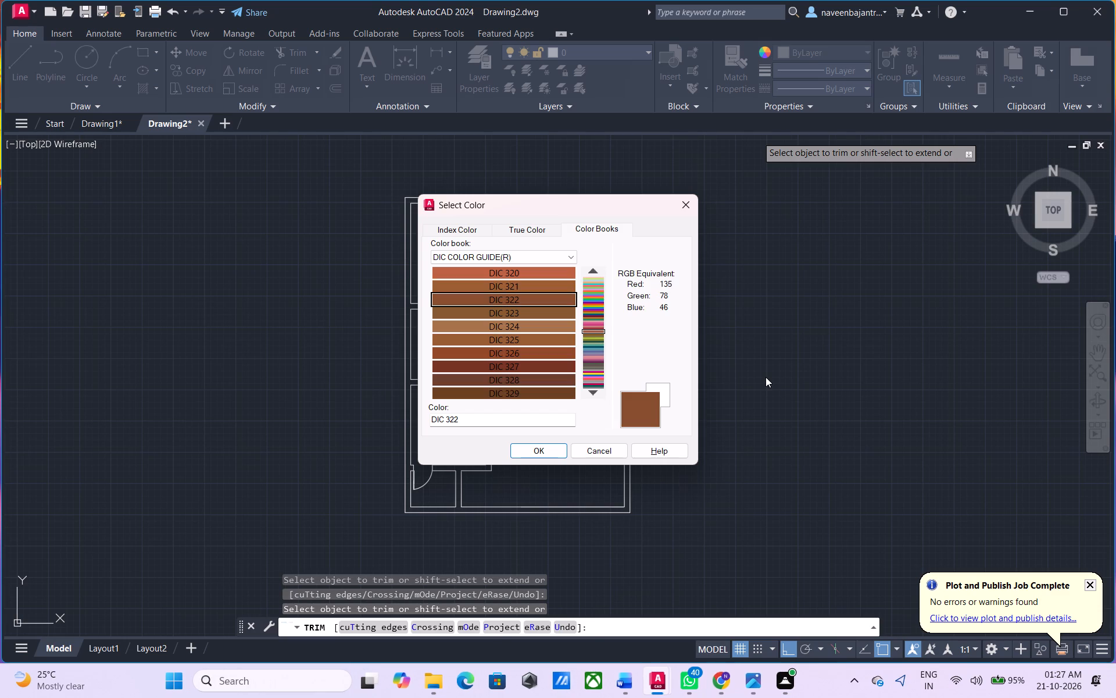
{"action": "key", "text": "Down"}
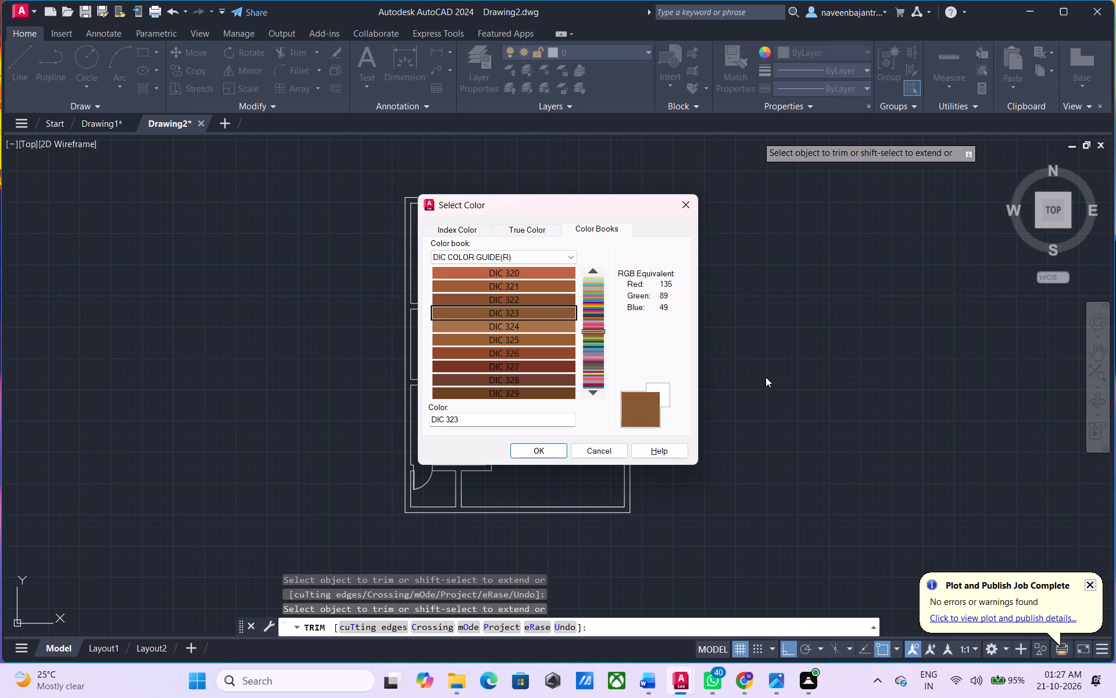
{"action": "key", "text": "Down"}
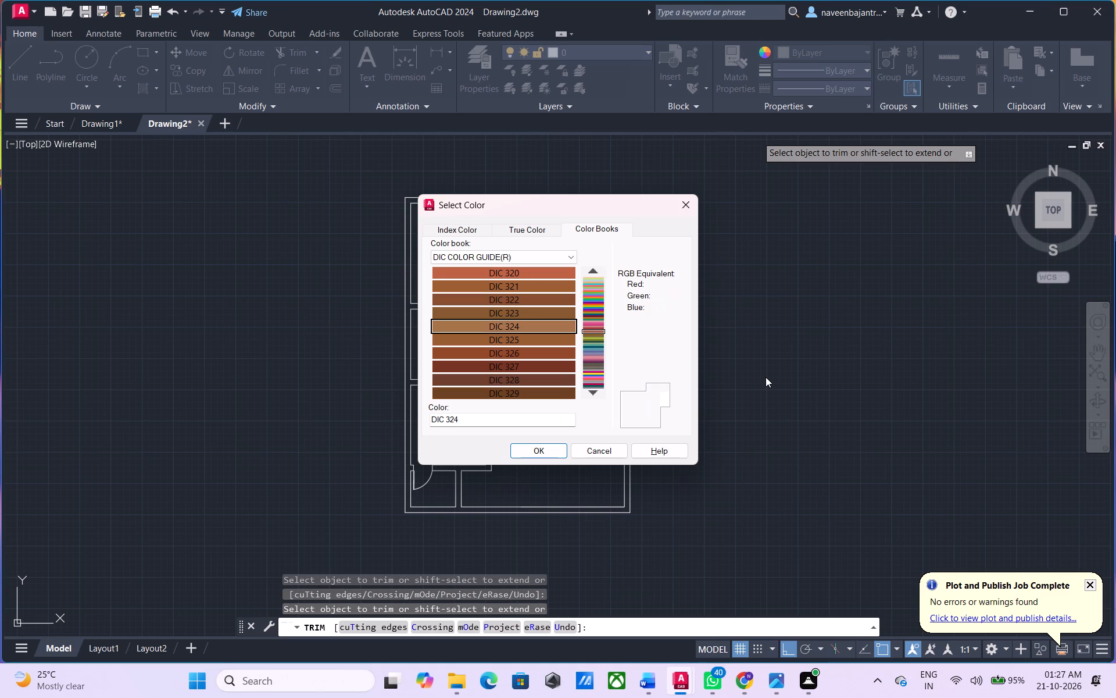
{"action": "key", "text": "Down"}
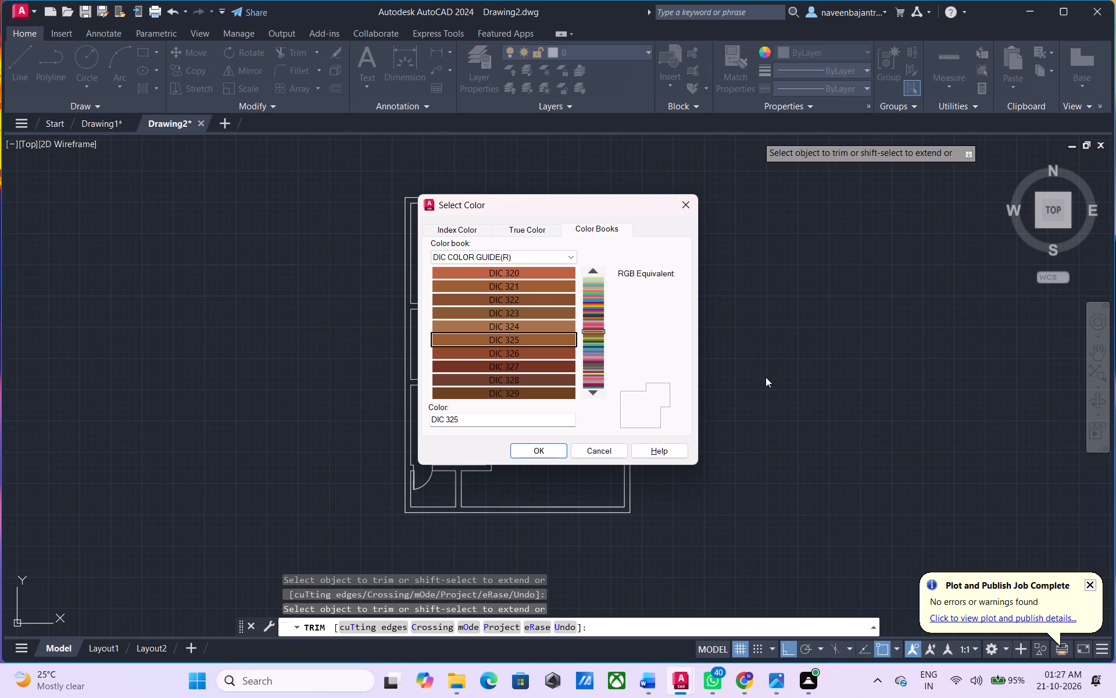
{"action": "key", "text": "Down"}
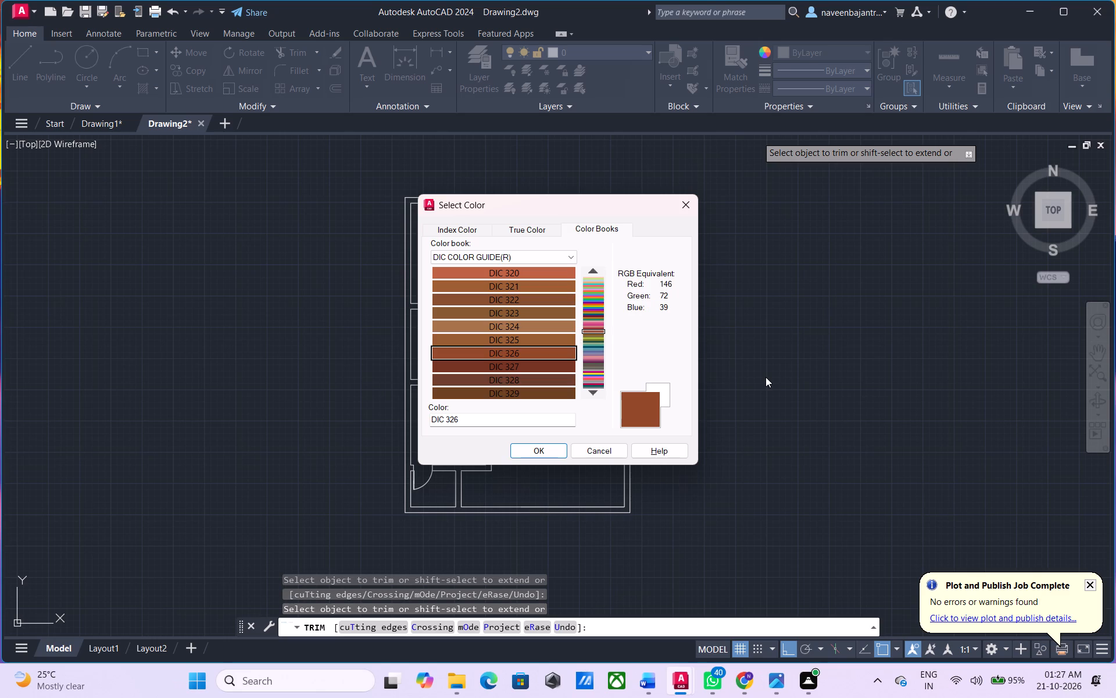
{"action": "key", "text": "Down"}
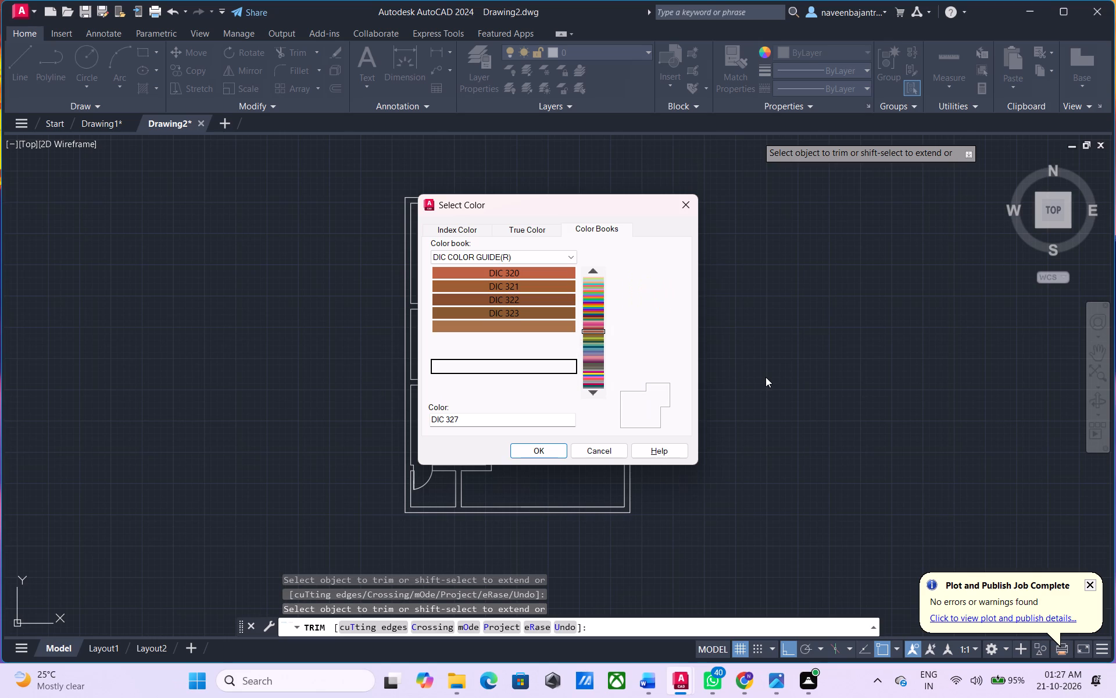
{"action": "key", "text": "Down"}
{"action": "key", "text": "Down"}
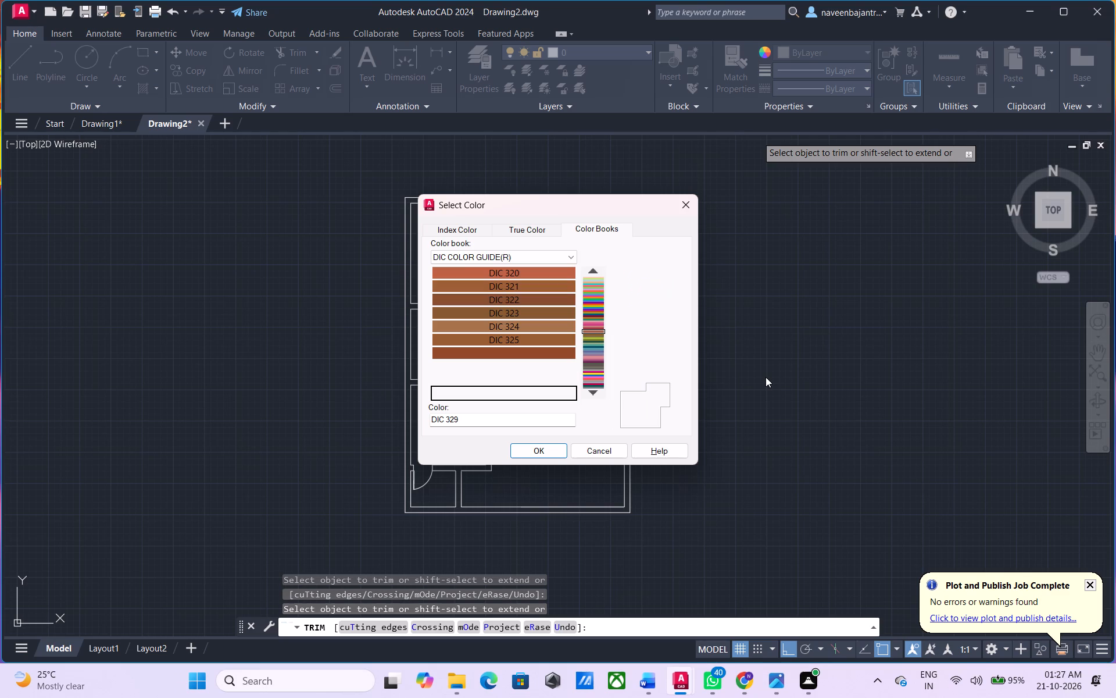
{"action": "key", "text": "Down"}
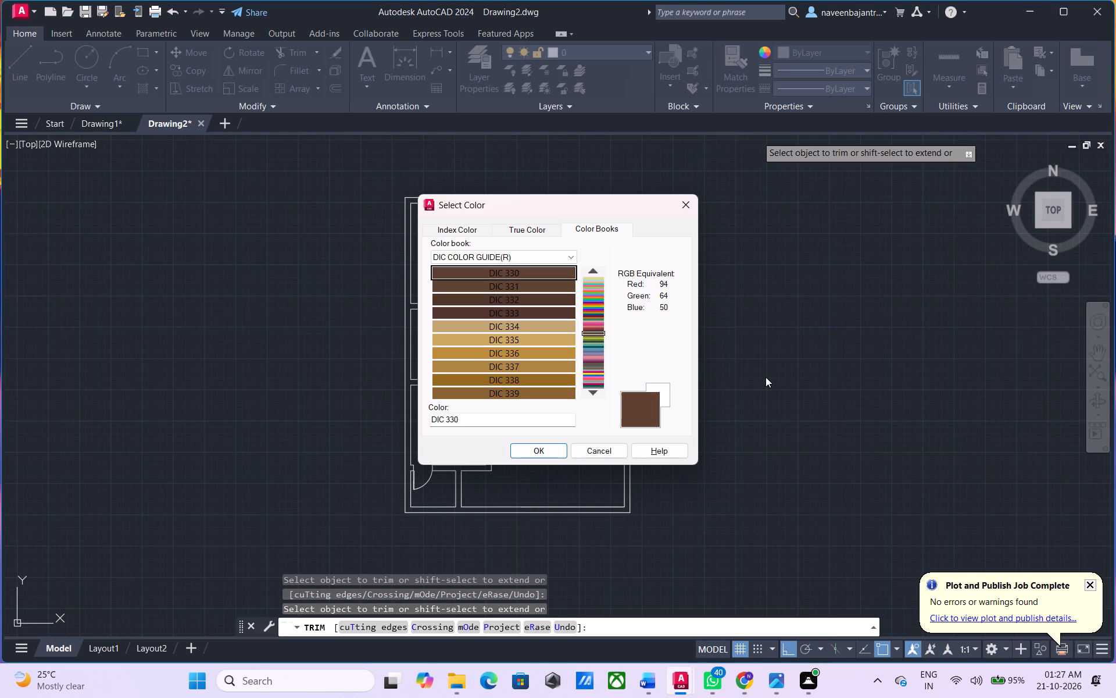
{"action": "key", "text": "Down"}
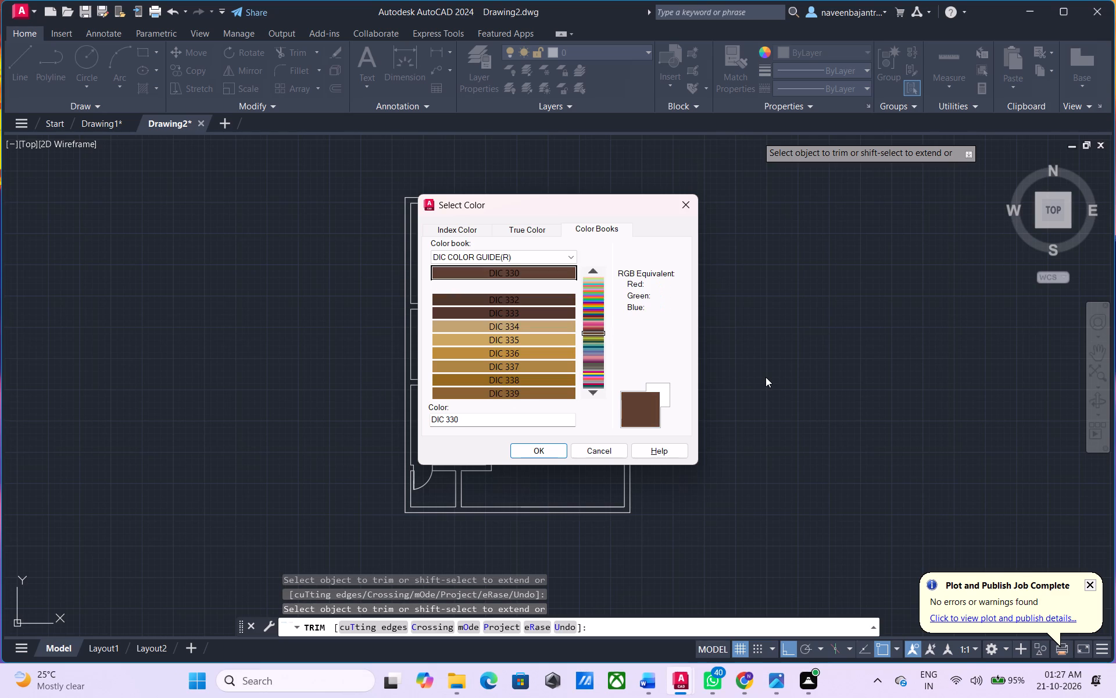
{"action": "key", "text": "Down"}
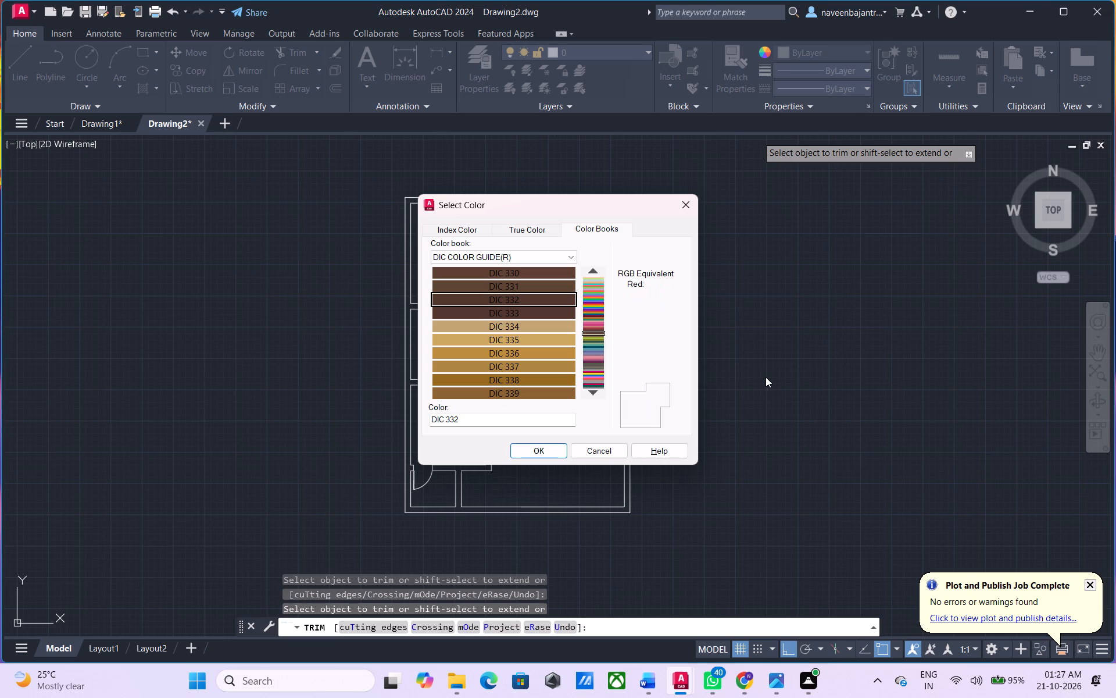
{"action": "key", "text": "Down"}
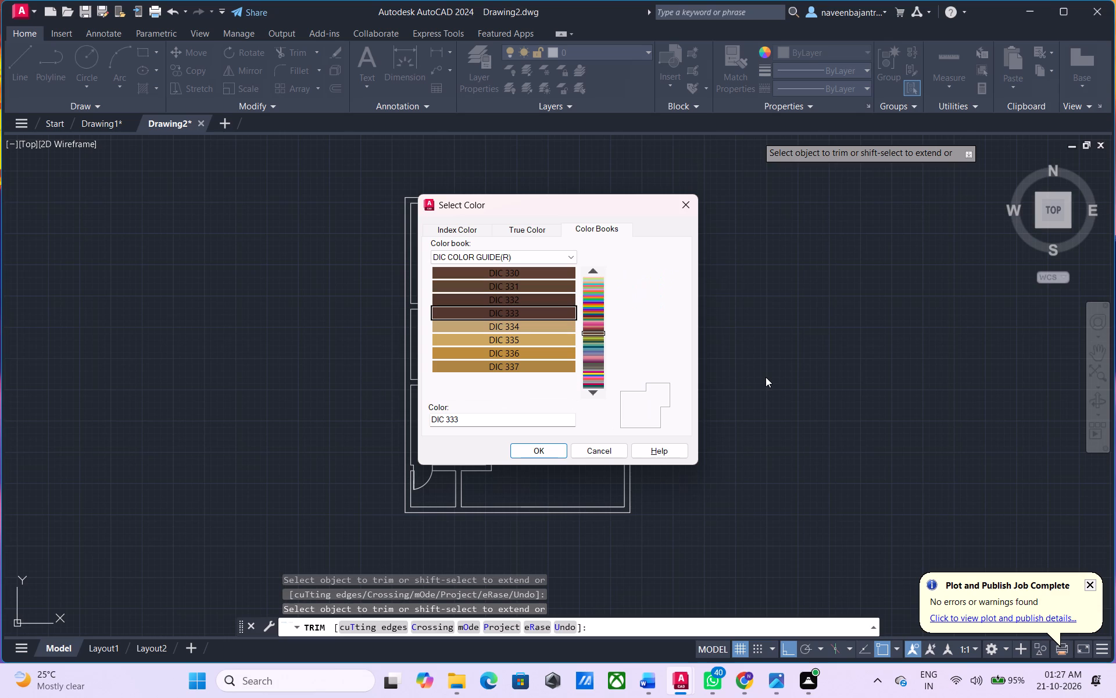
{"action": "key", "text": "Down"}
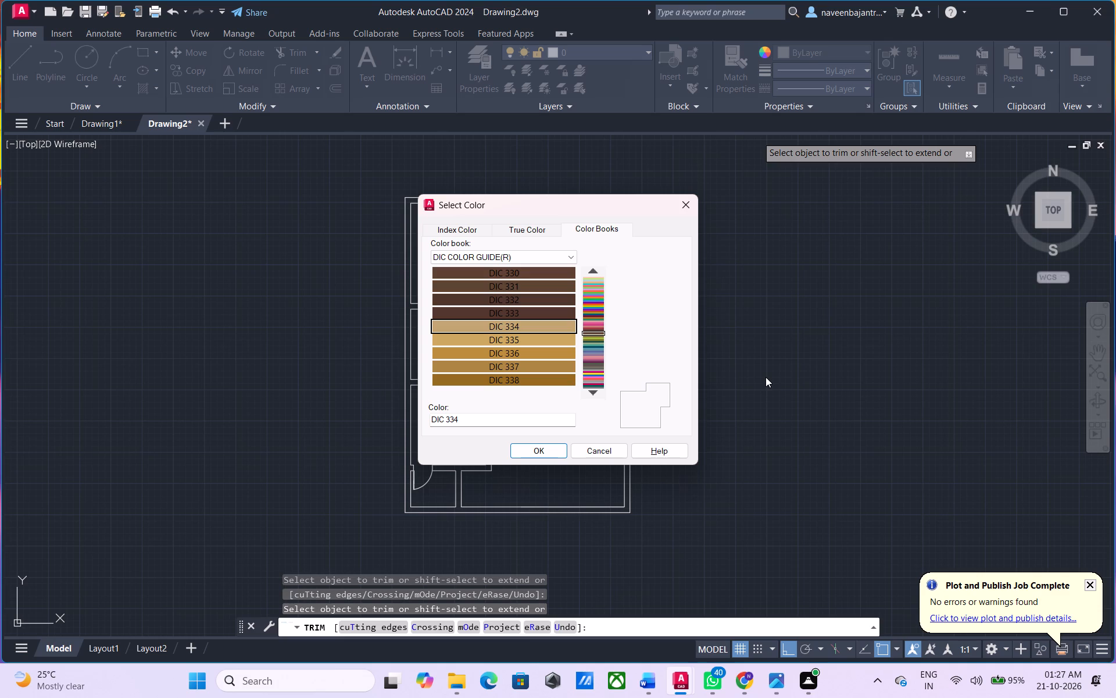
{"action": "key", "text": "Down"}
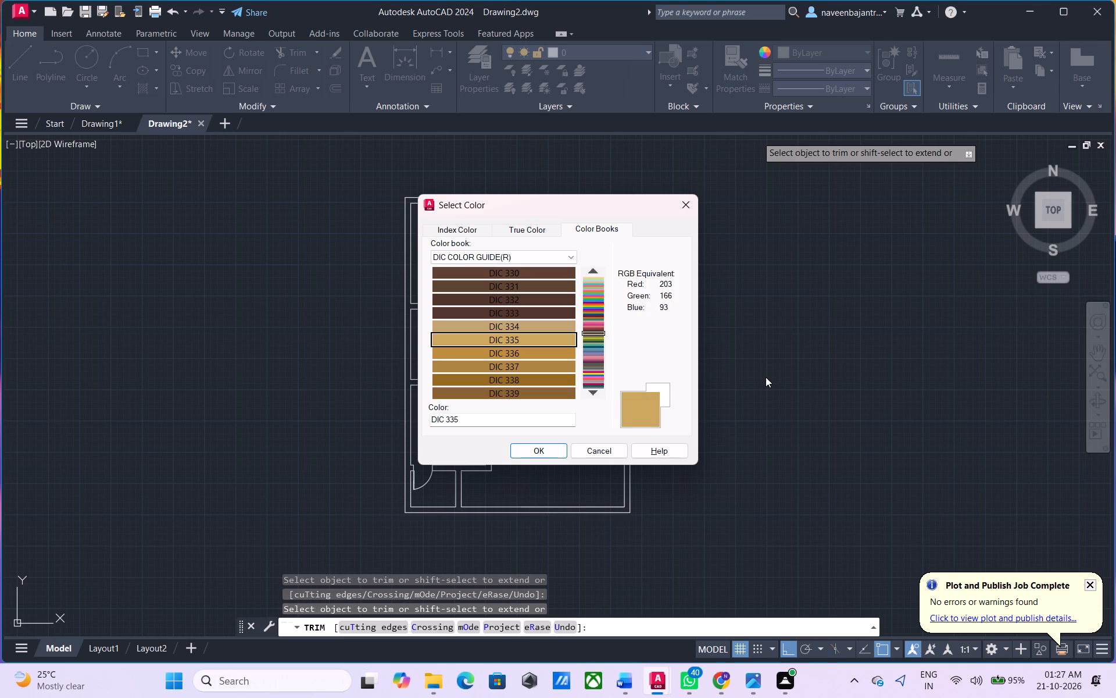
{"action": "key", "text": "Down"}
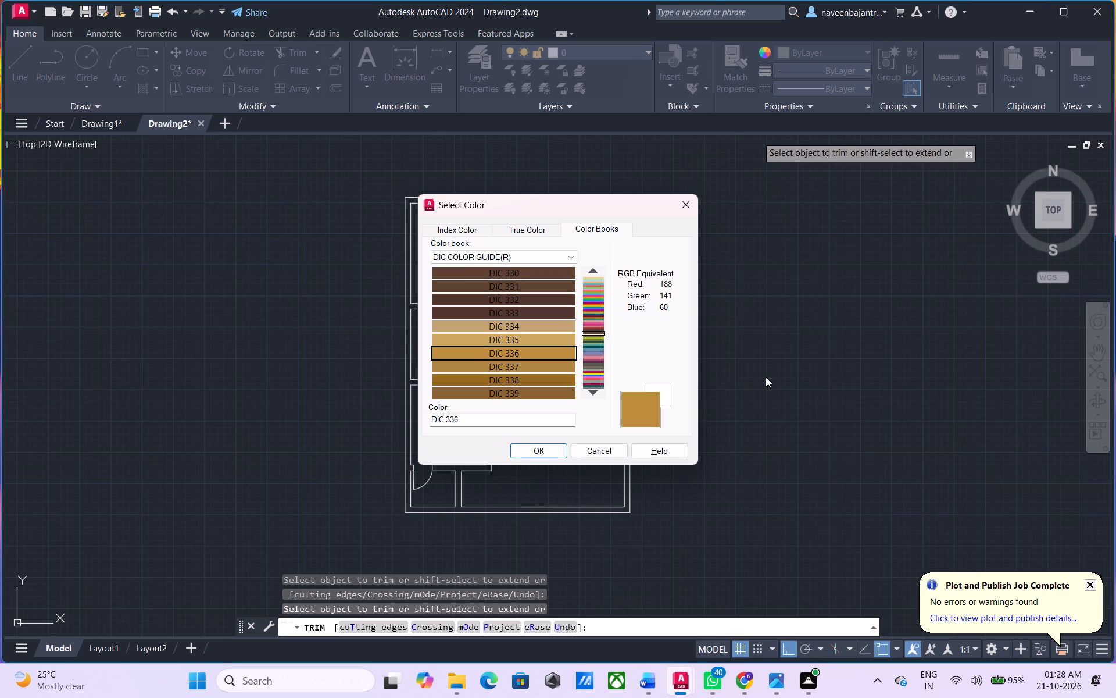
{"action": "key", "text": "Down"}
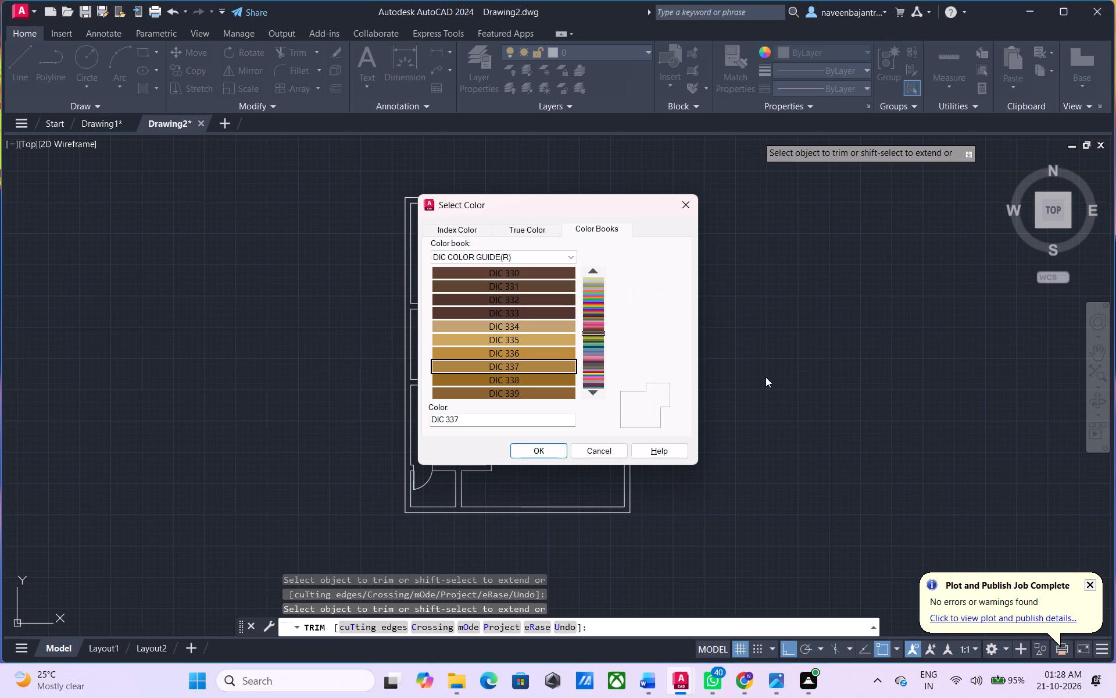
{"action": "key", "text": "Down"}
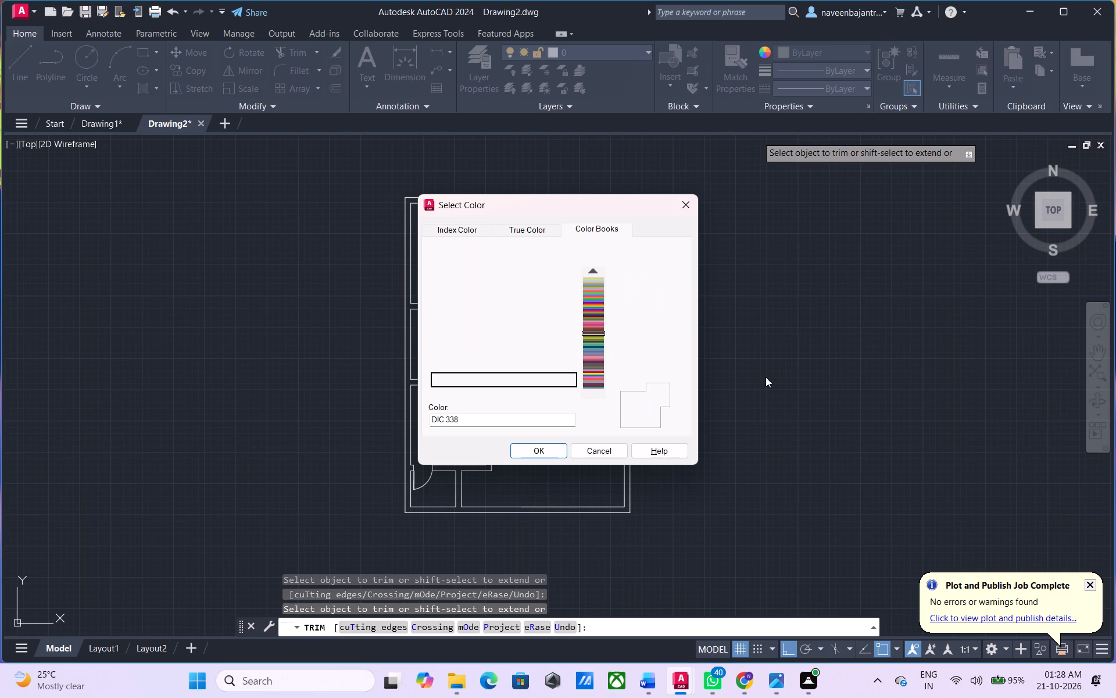
{"action": "key", "text": "Down"}
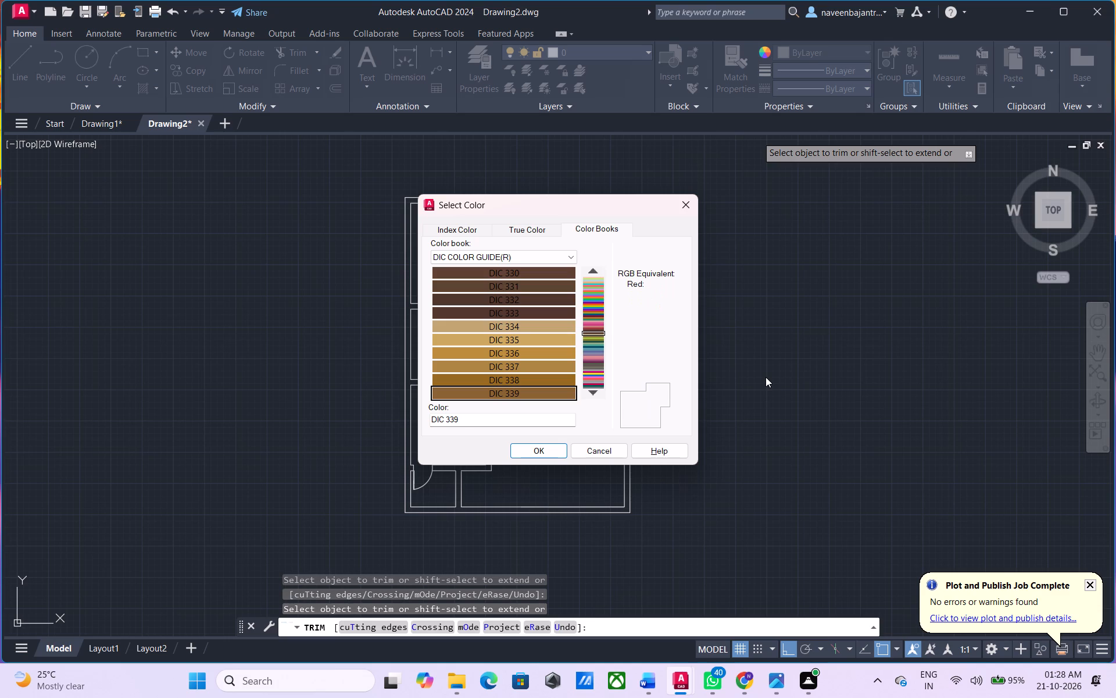
{"action": "key", "text": "Down"}
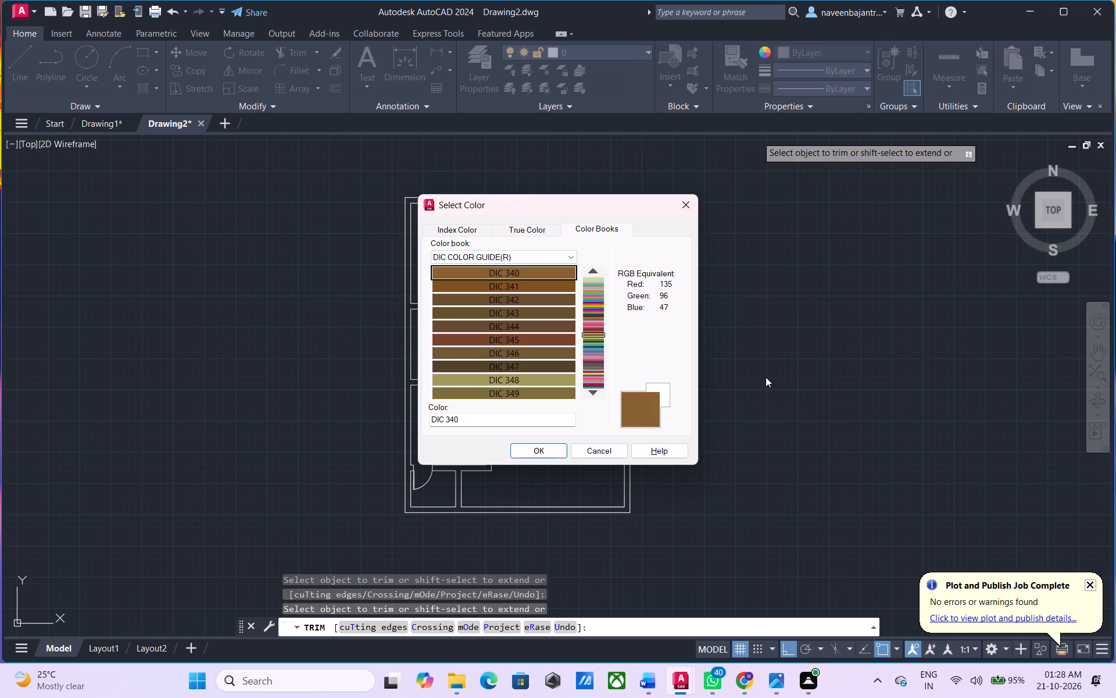
{"action": "key", "text": "Down"}
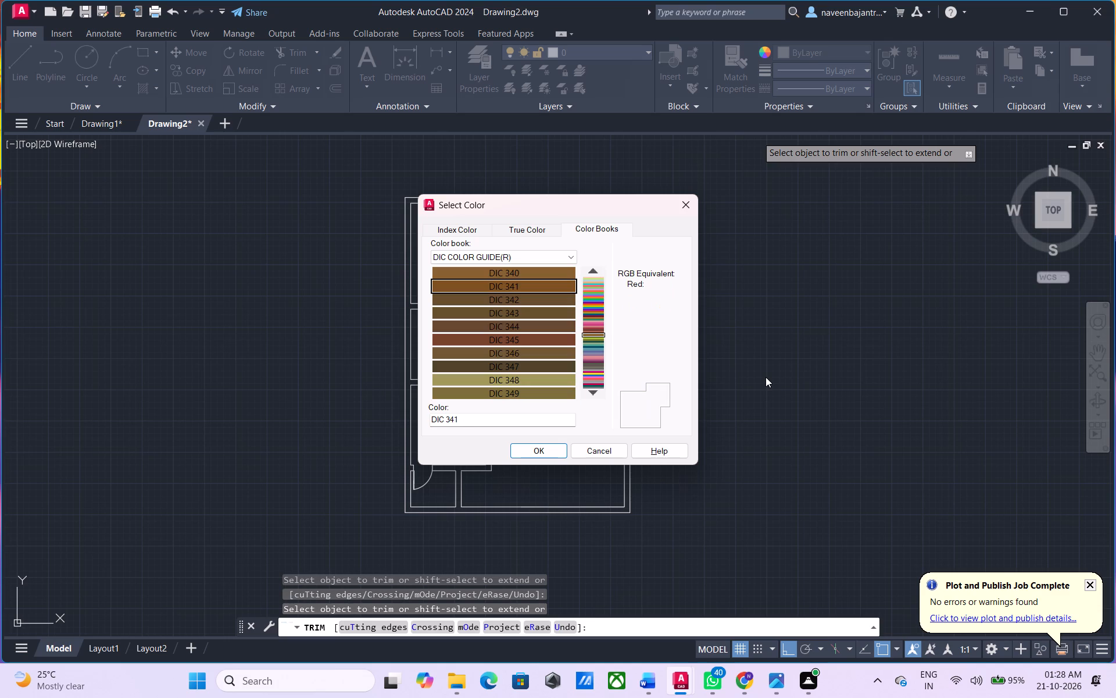
{"action": "key", "text": "Down"}
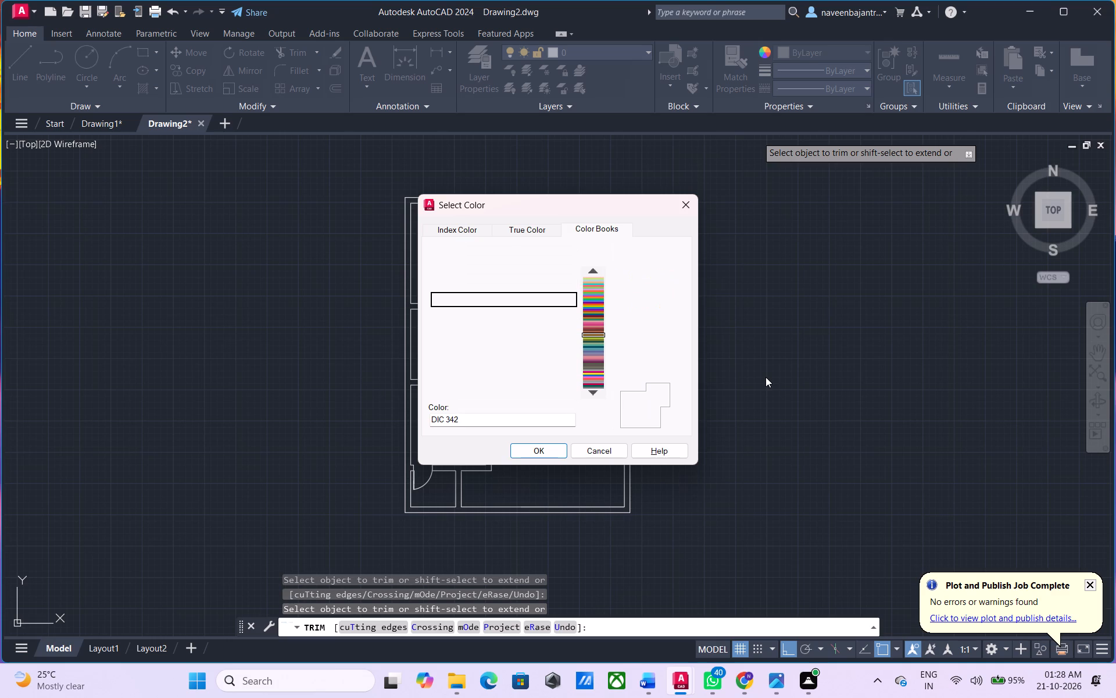
{"action": "key", "text": "Down"}
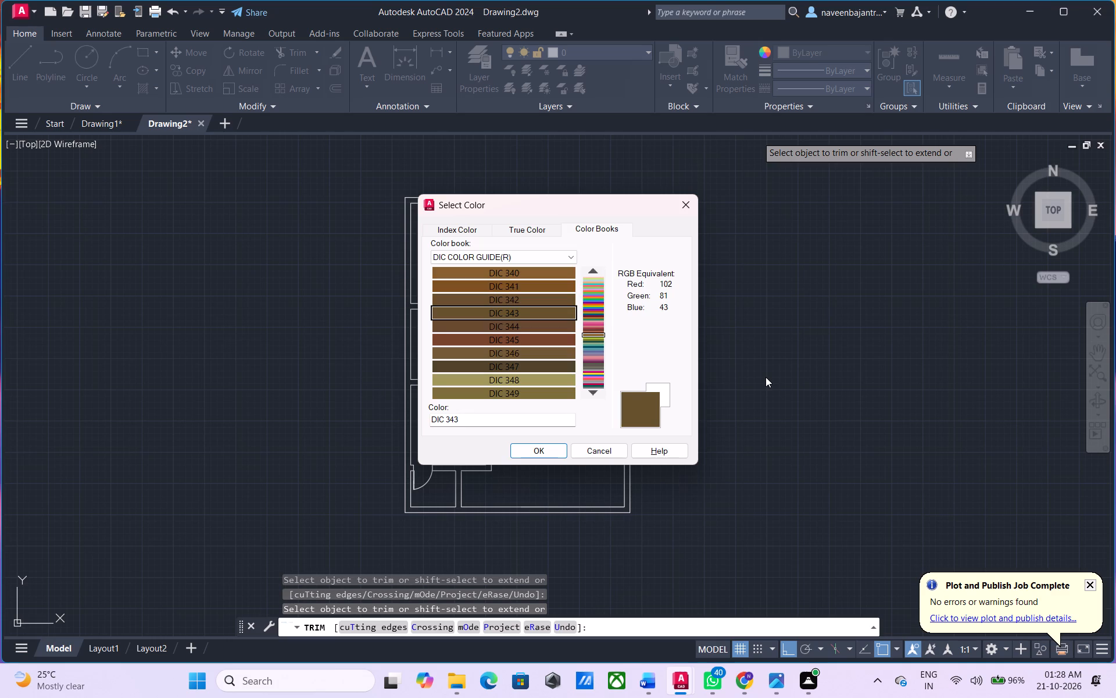
{"action": "key", "text": "Down"}
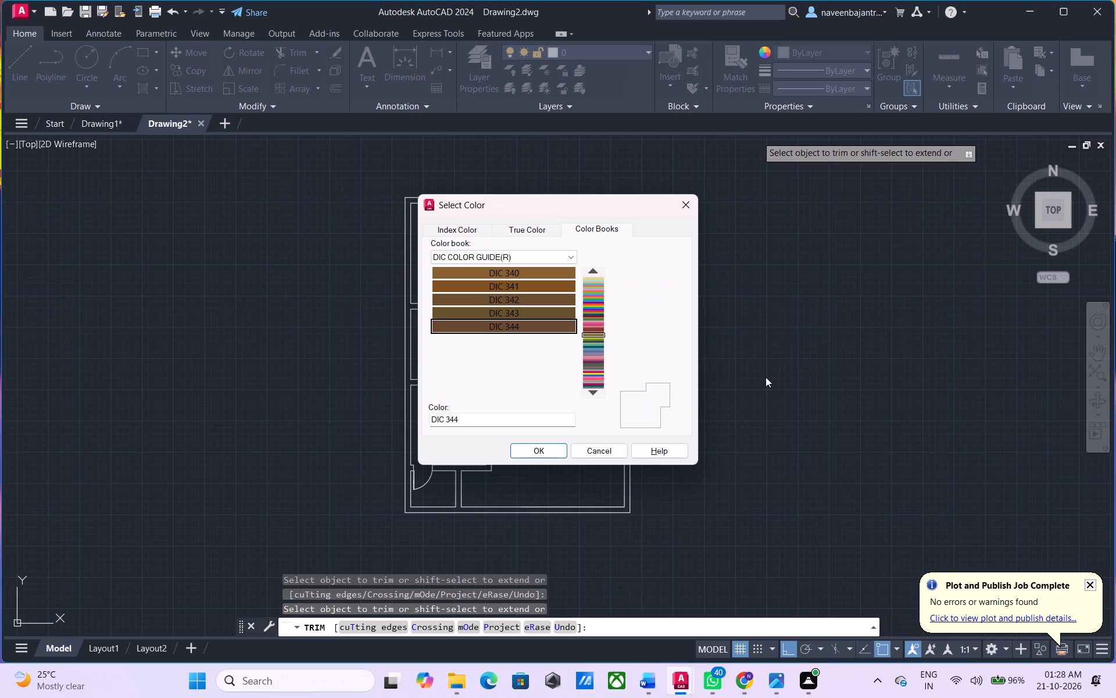
{"action": "key", "text": "Down"}
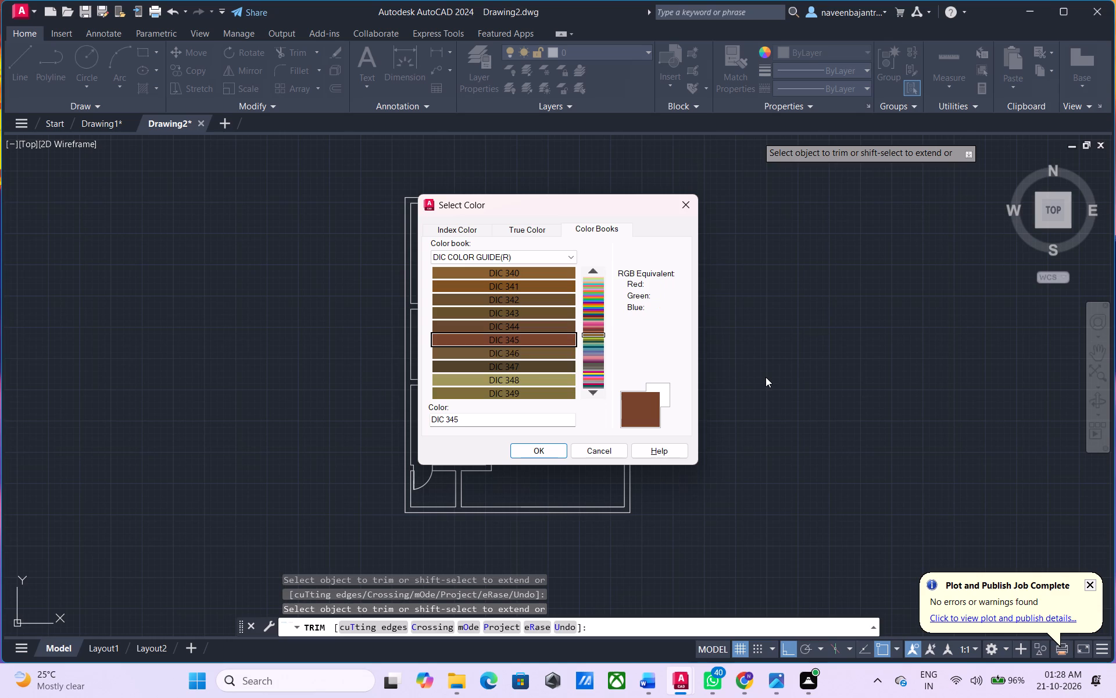
{"action": "key", "text": "Down"}
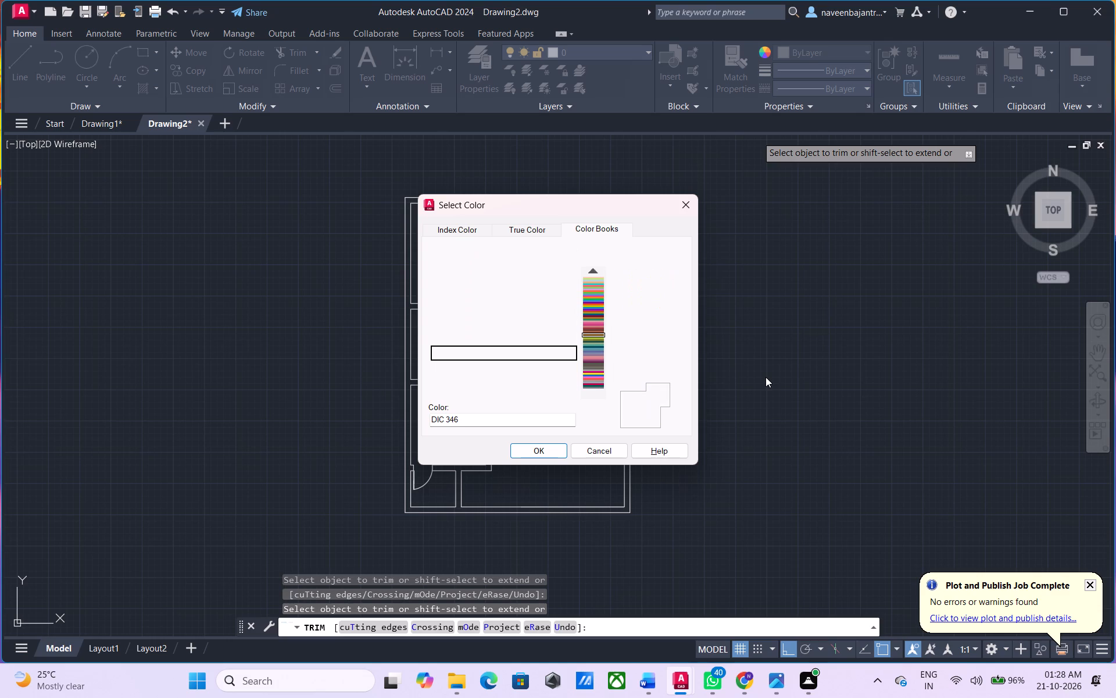
{"action": "key", "text": "Down"}
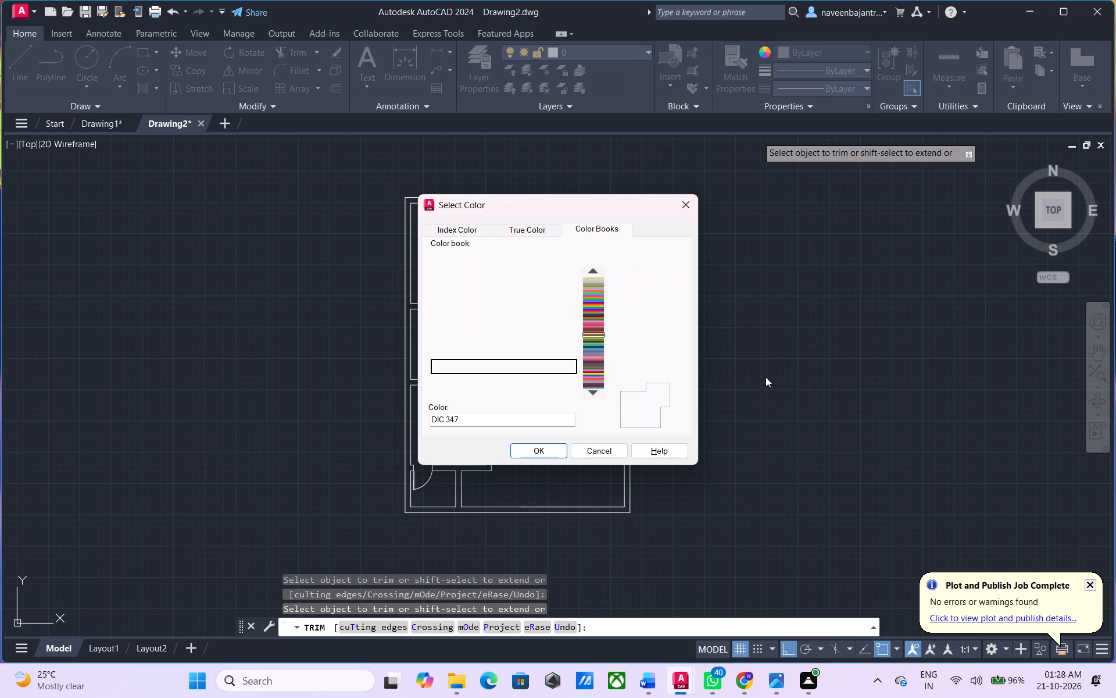
{"action": "key", "text": "Down"}
{"action": "key", "text": "Down"}
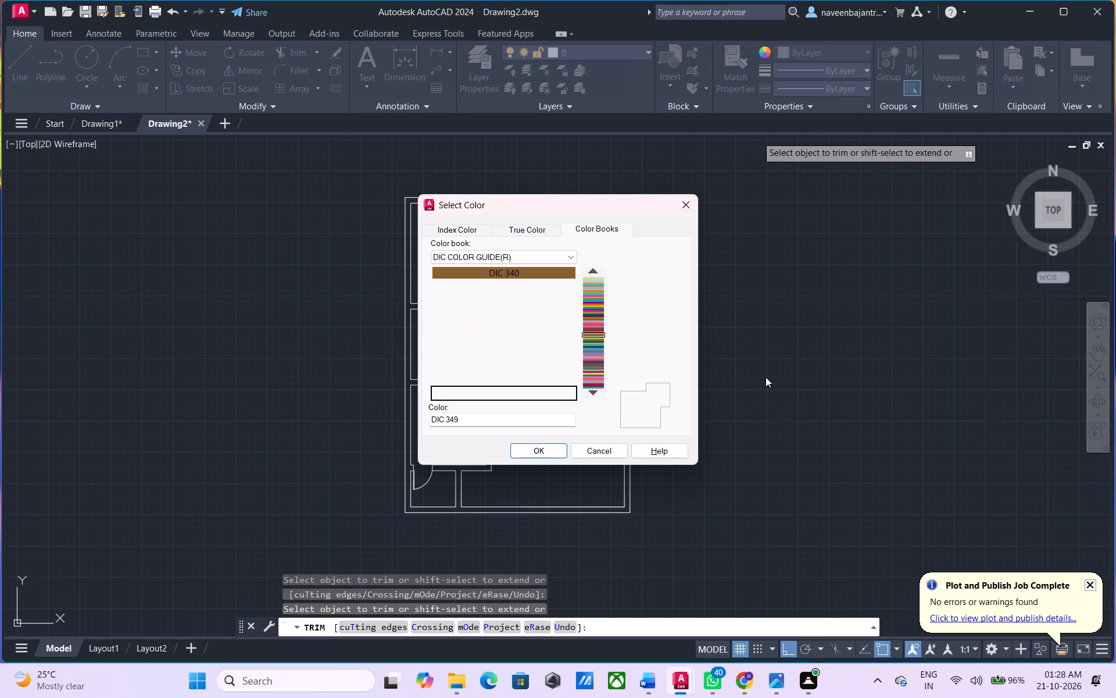
{"action": "key", "text": "Down"}
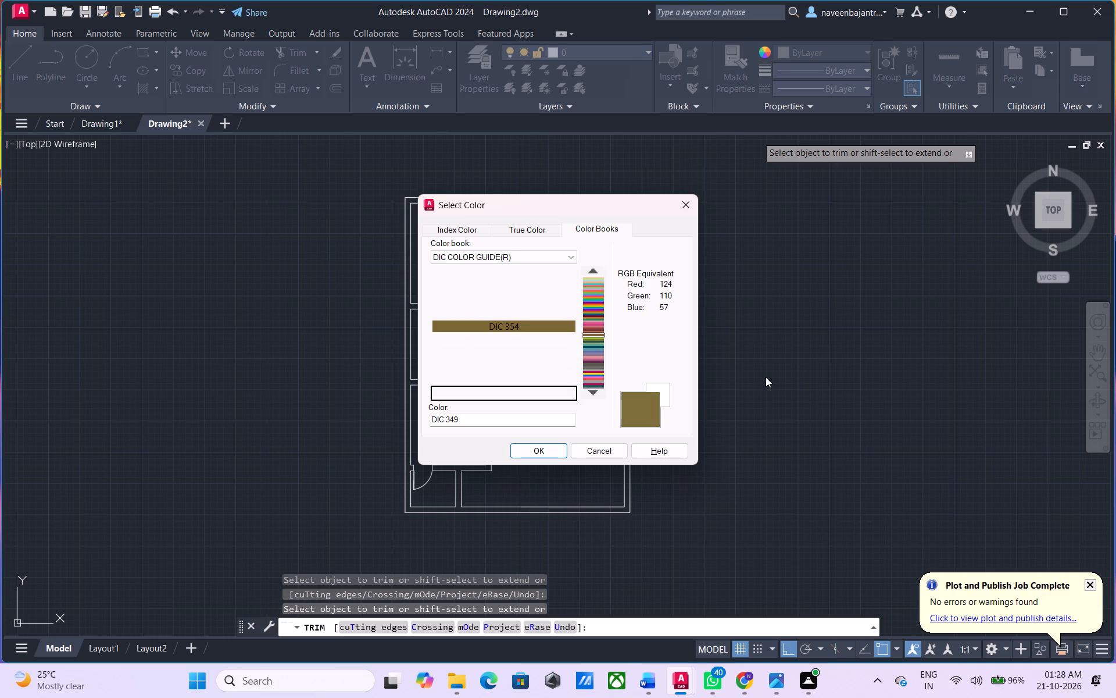
{"action": "key", "text": "Down"}
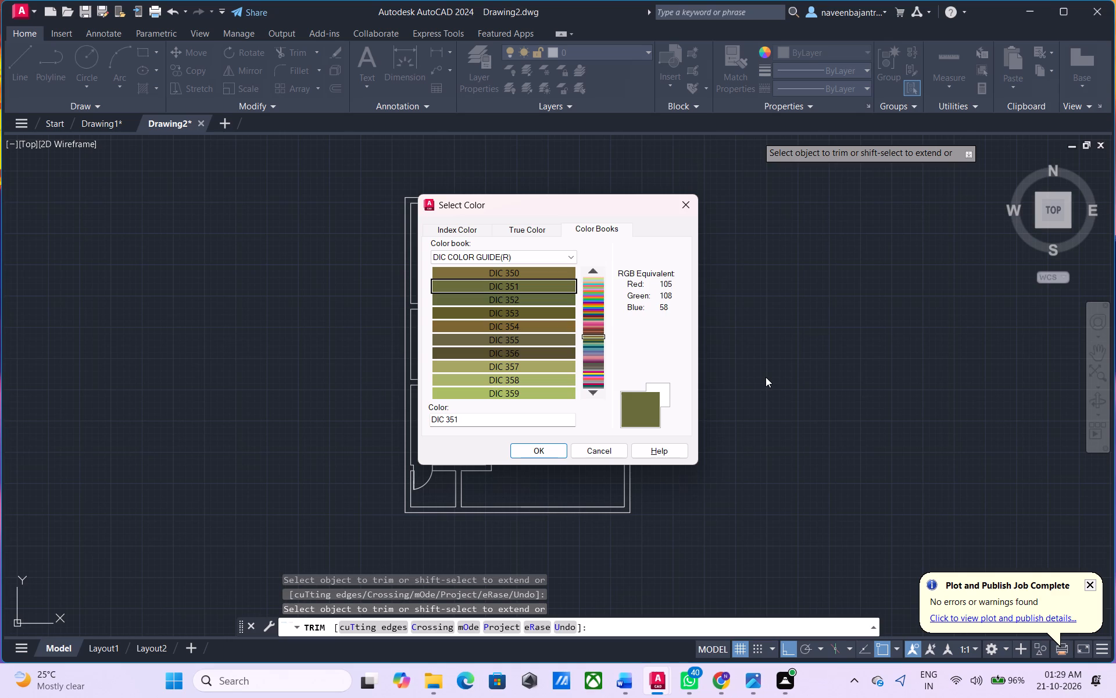
{"action": "key", "text": "Down"}
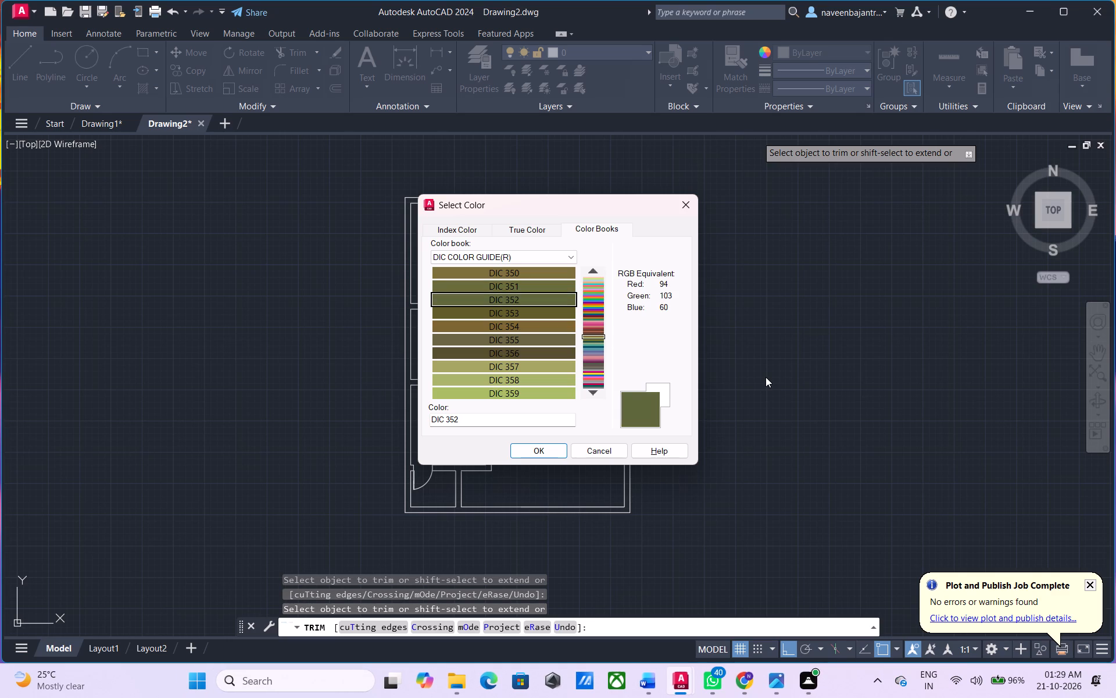
{"action": "key", "text": "Down"}
{"action": "key", "text": "Down"}
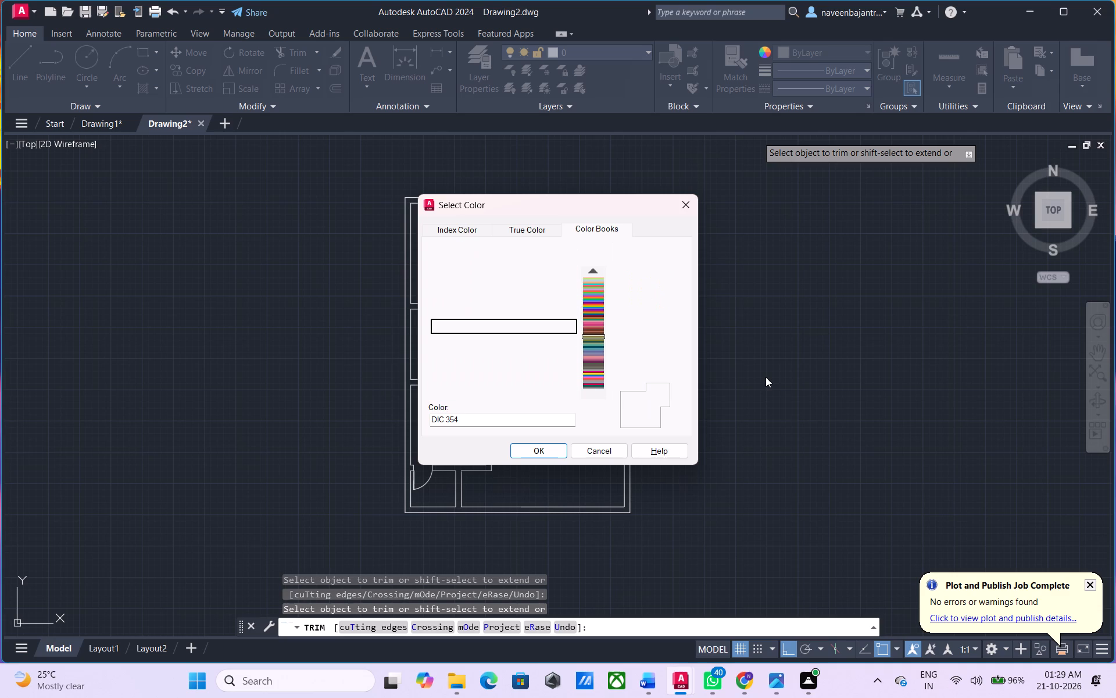
{"action": "key", "text": "Down"}
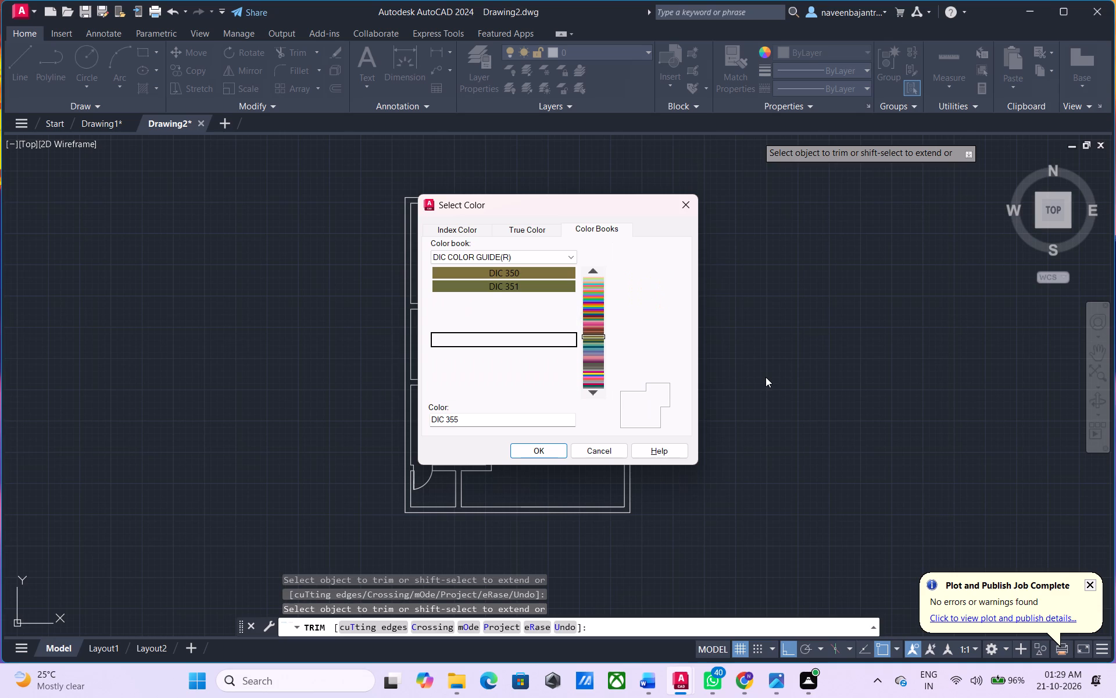
Browse the DIC COLOR GUIDE(R) color book from DIC 356 through DIC 369, dismiss the color selection, and end the active Trim command.
{"action": "key", "text": "Down"}
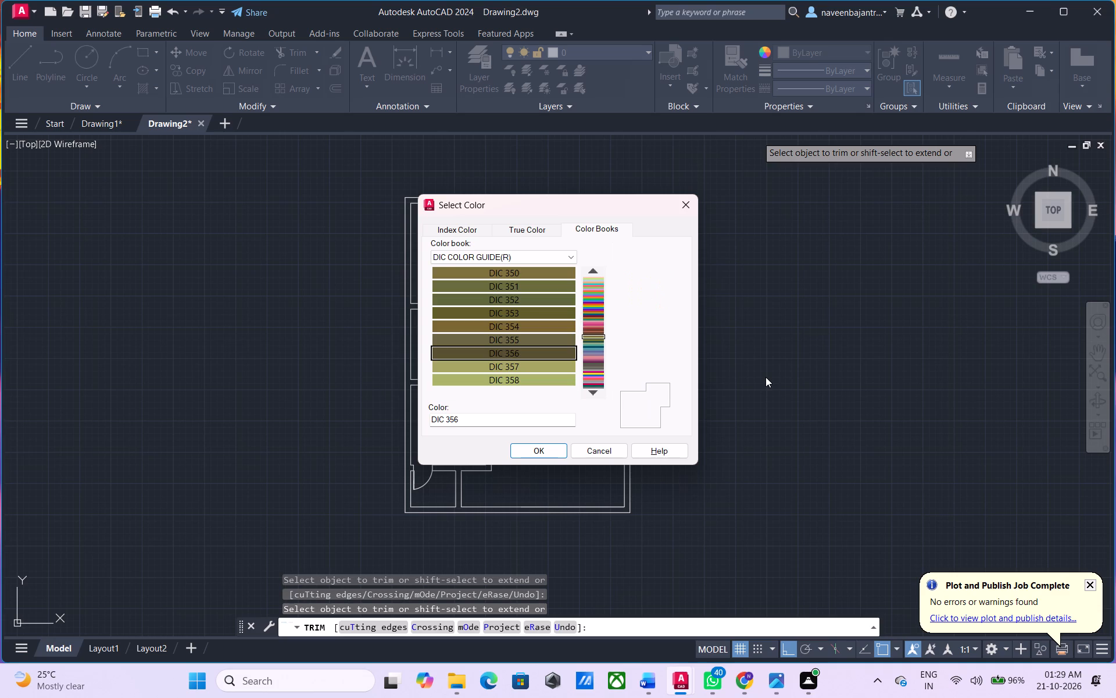
{"action": "key", "text": "Down"}
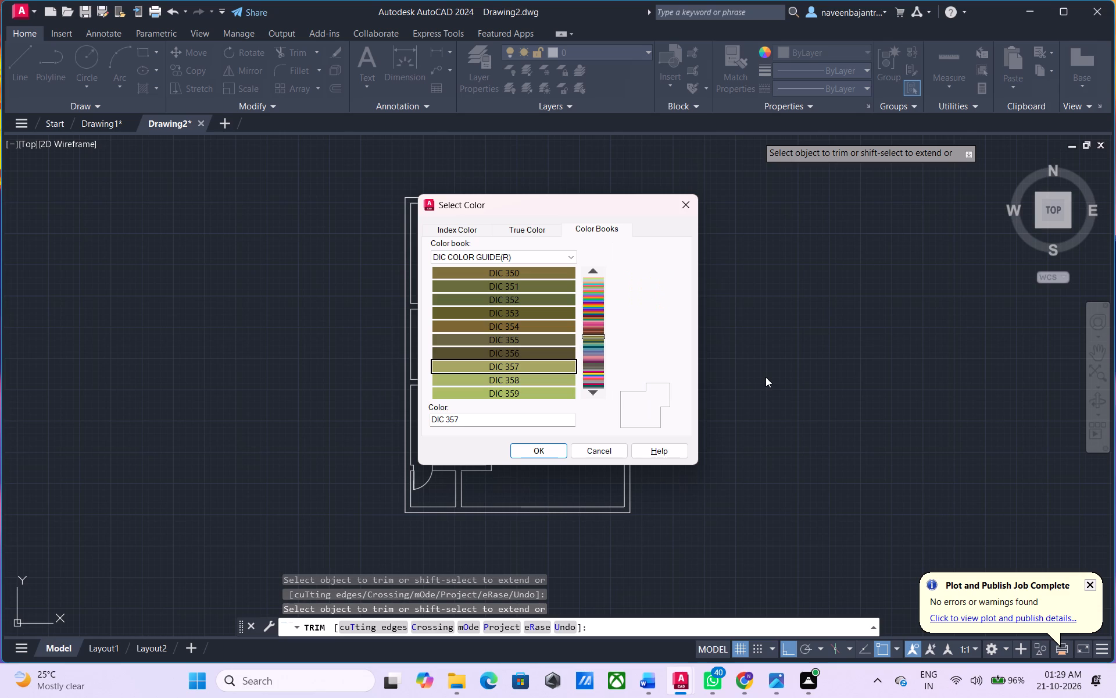
{"action": "key", "text": "Down"}
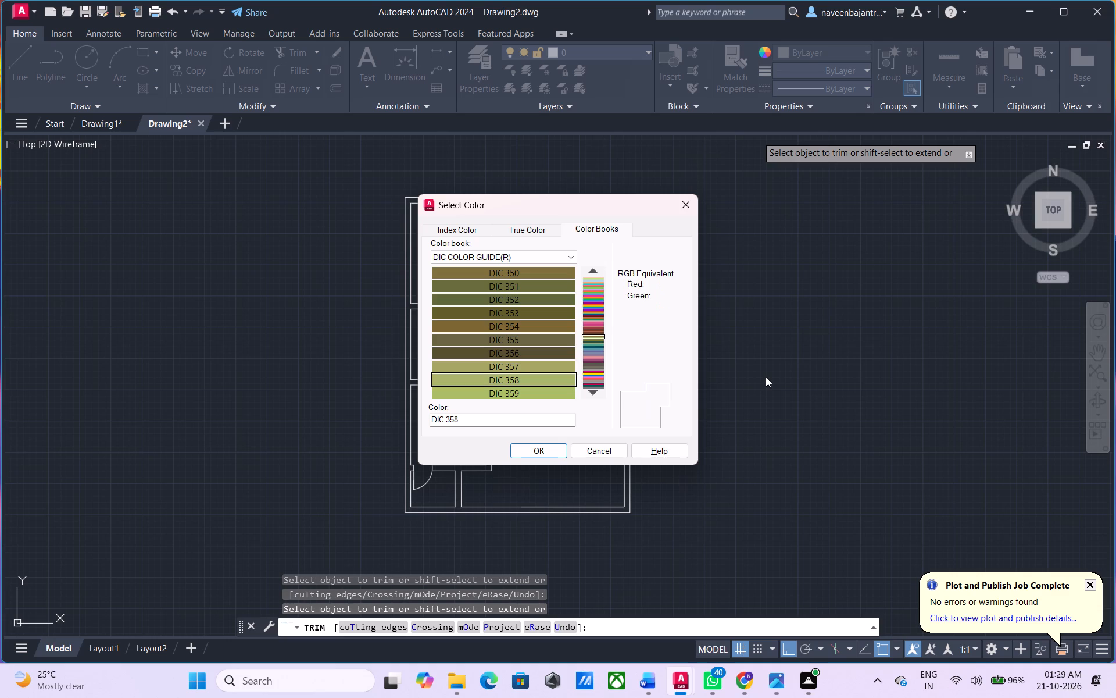
{"action": "key", "text": "Down"}
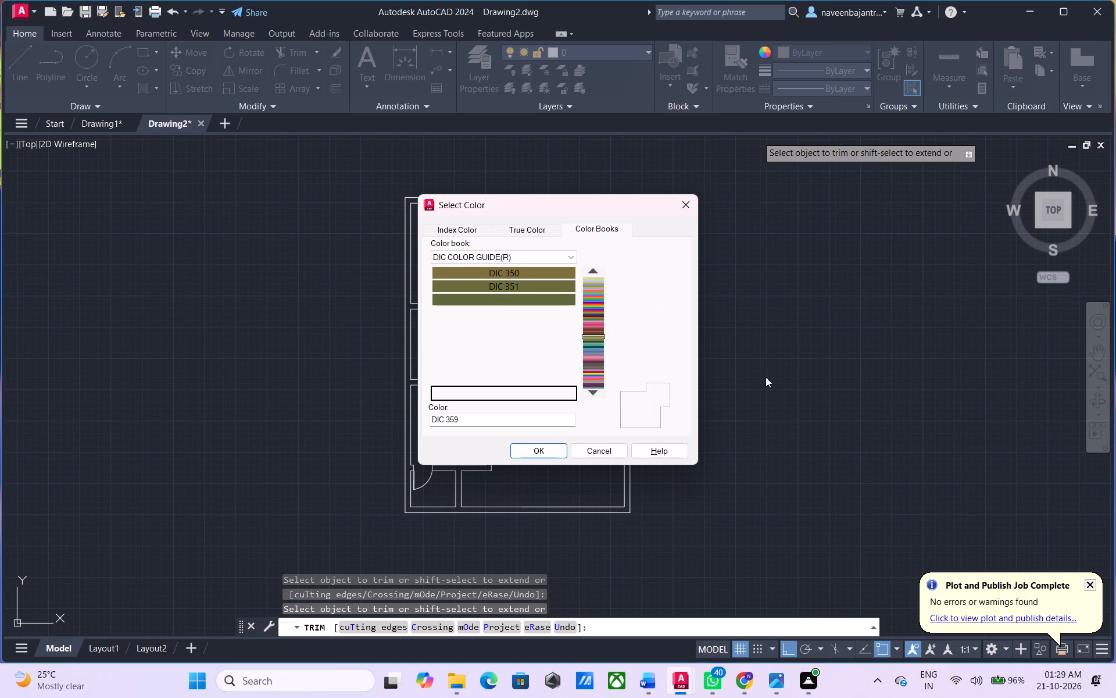
{"action": "key", "text": "Down"}
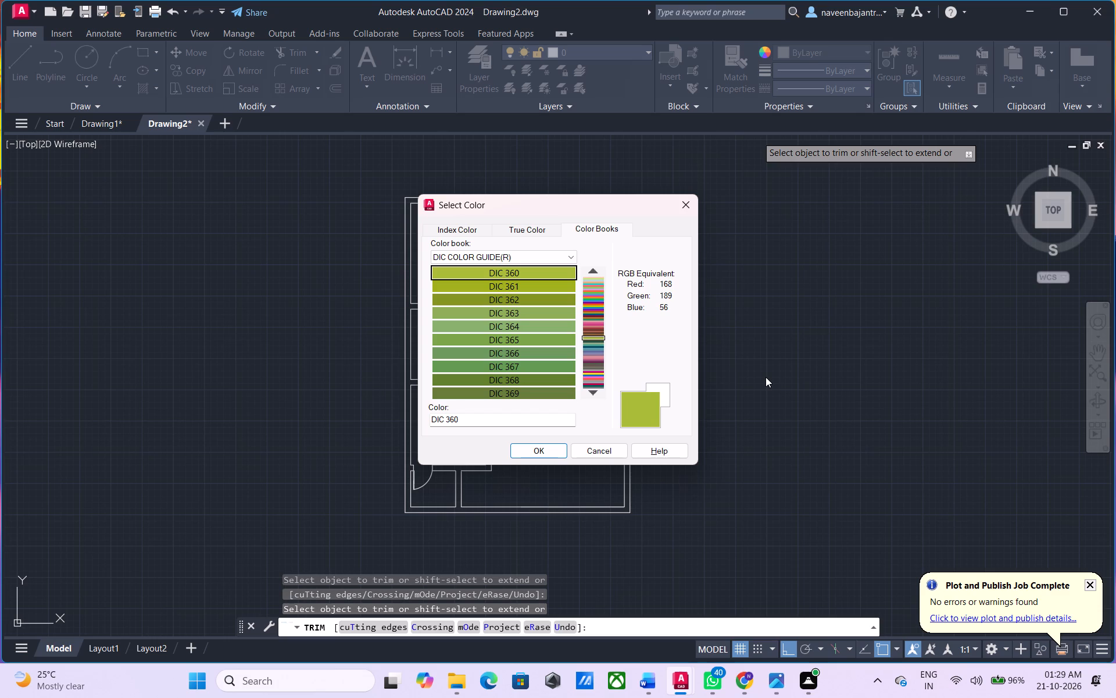
{"action": "key", "text": "Down"}
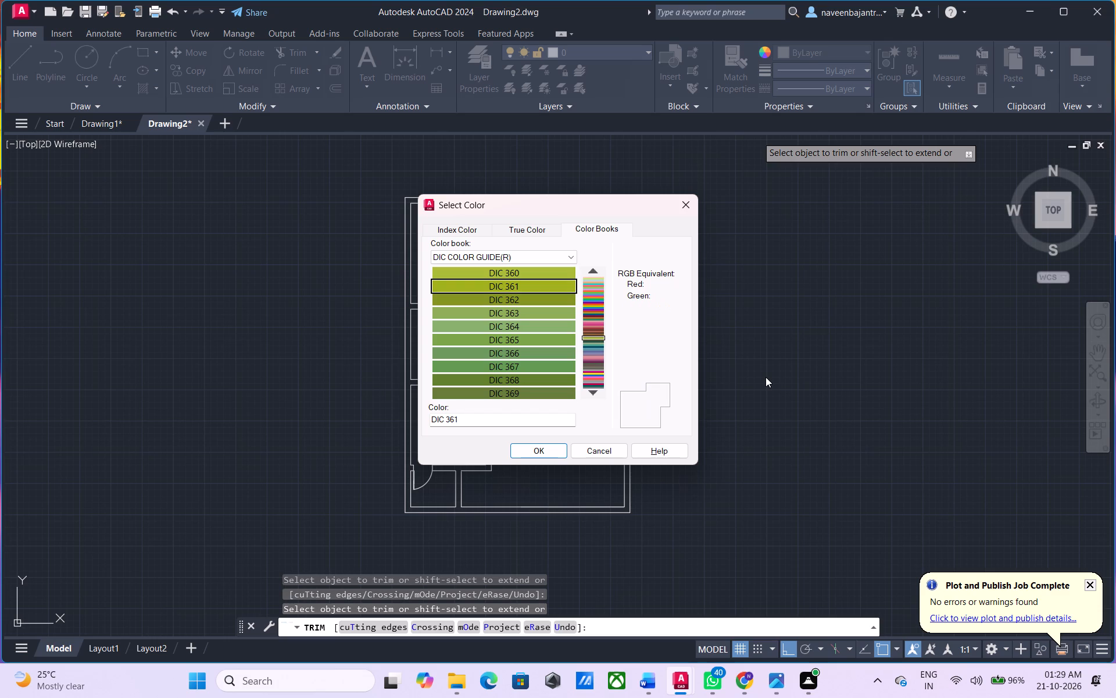
{"action": "key", "text": "Down"}
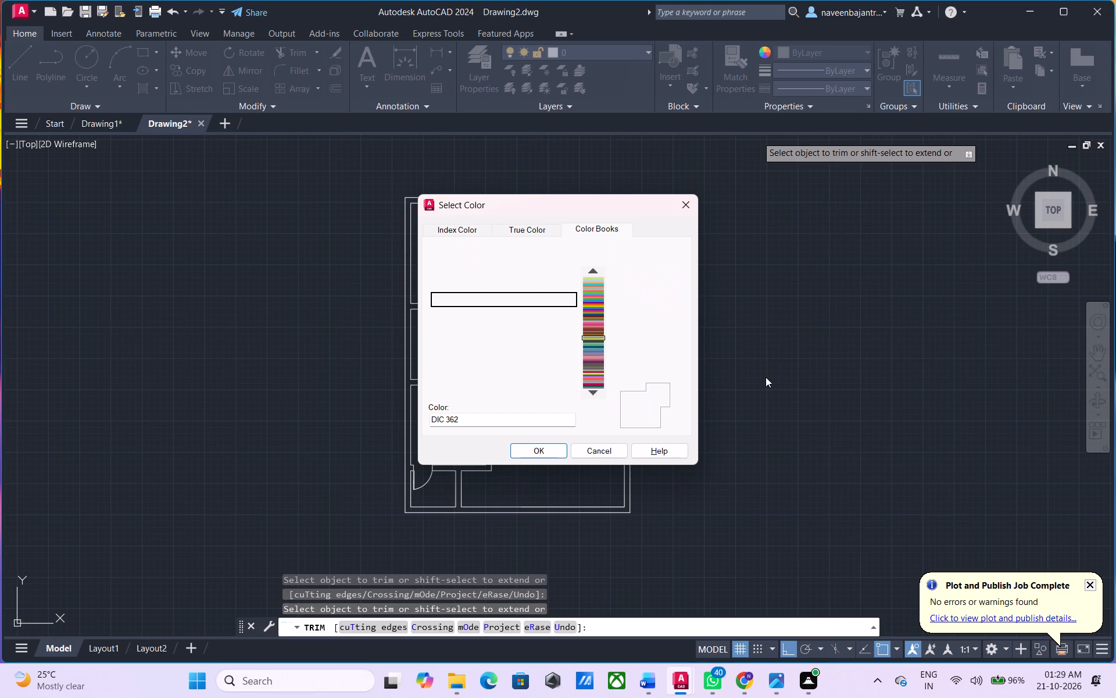
{"action": "key", "text": "Down"}
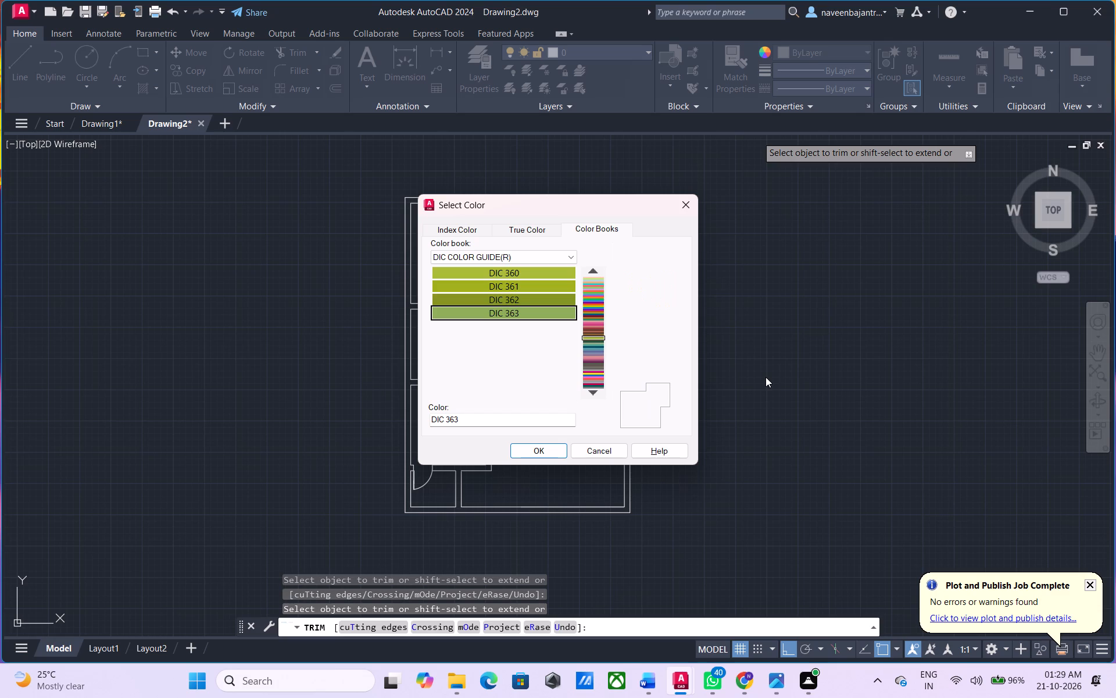
{"action": "key", "text": "Down"}
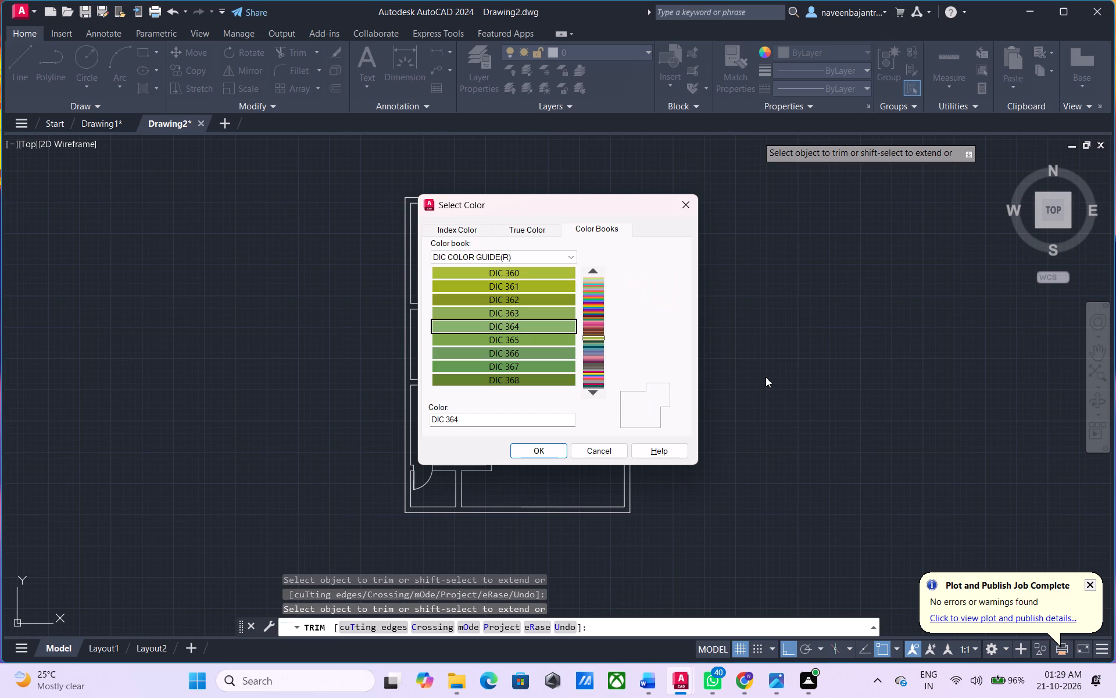
{"action": "key", "text": "Down"}
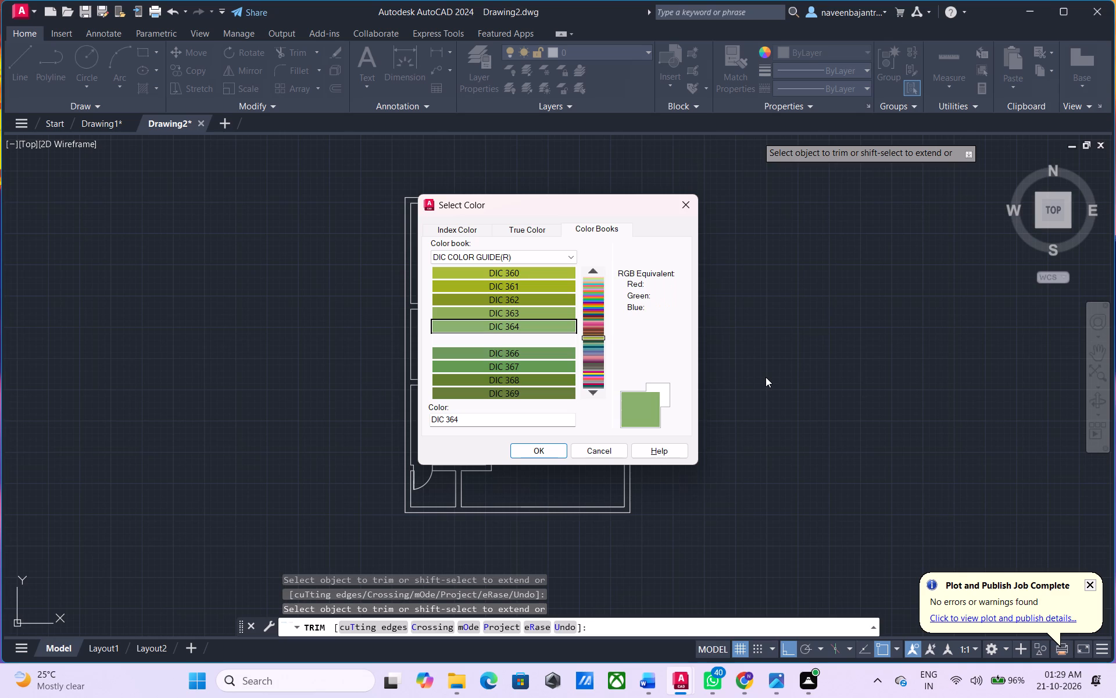
{"action": "key", "text": "Down"}
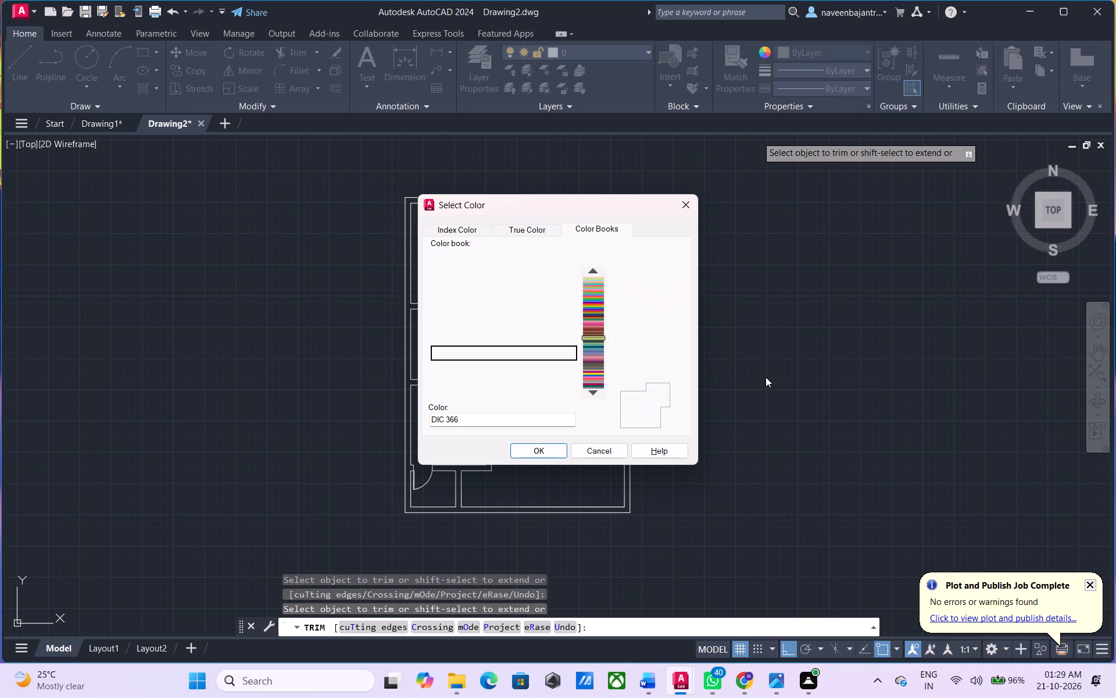
{"action": "key", "text": "Down"}
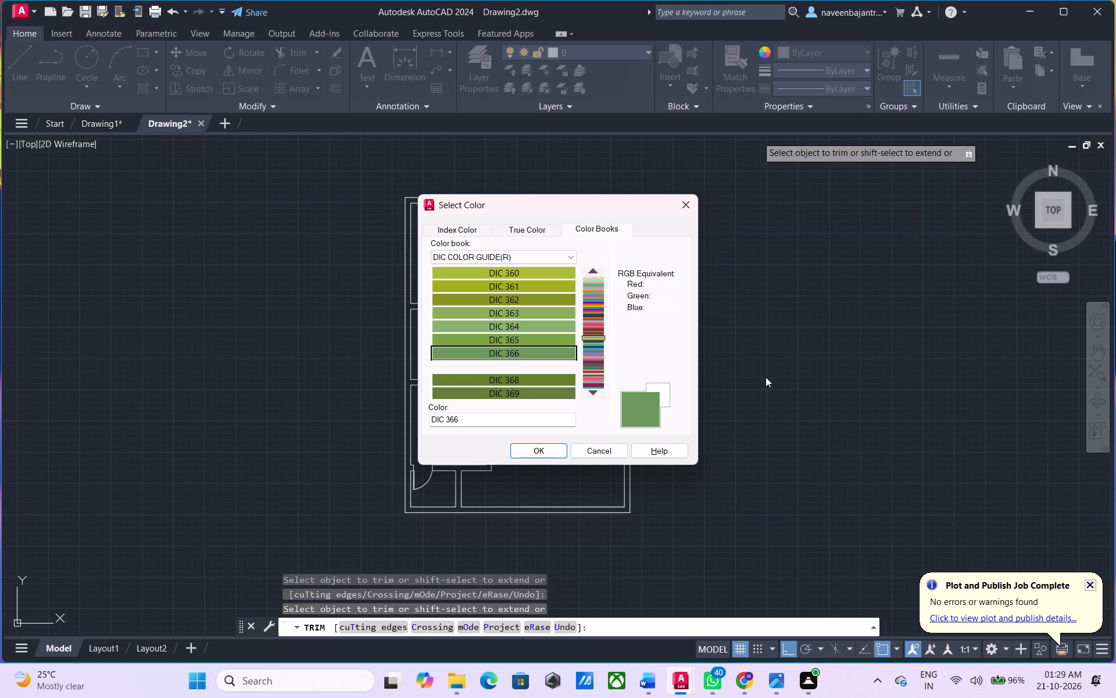
{"action": "key", "text": "Down"}
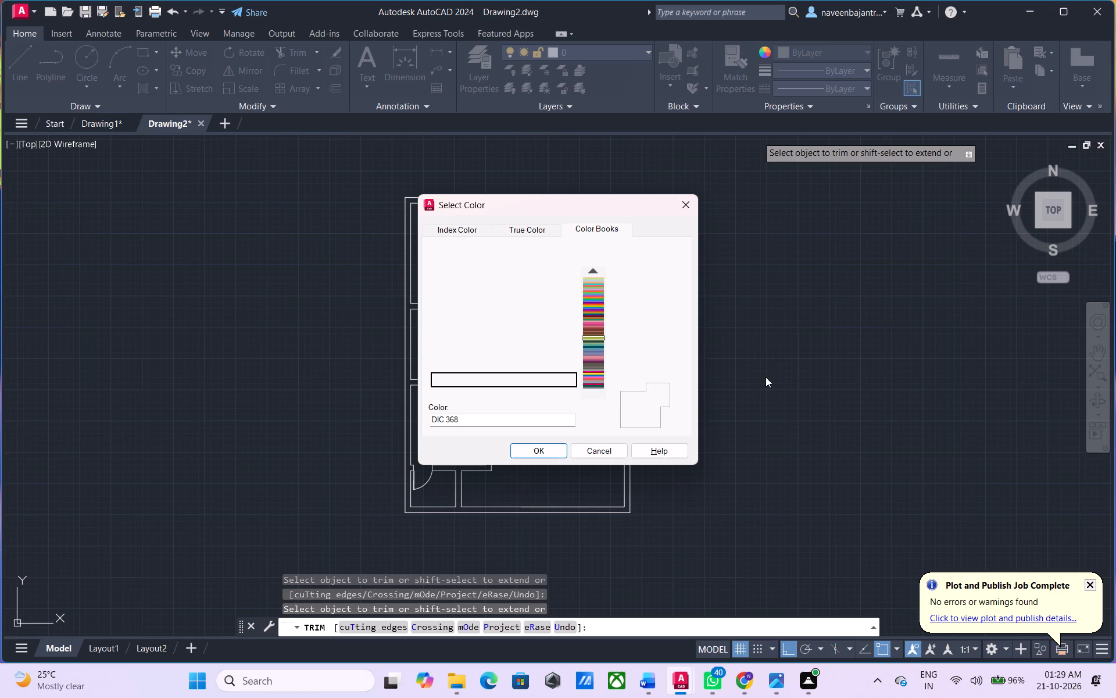
{"action": "key", "text": "Down"}
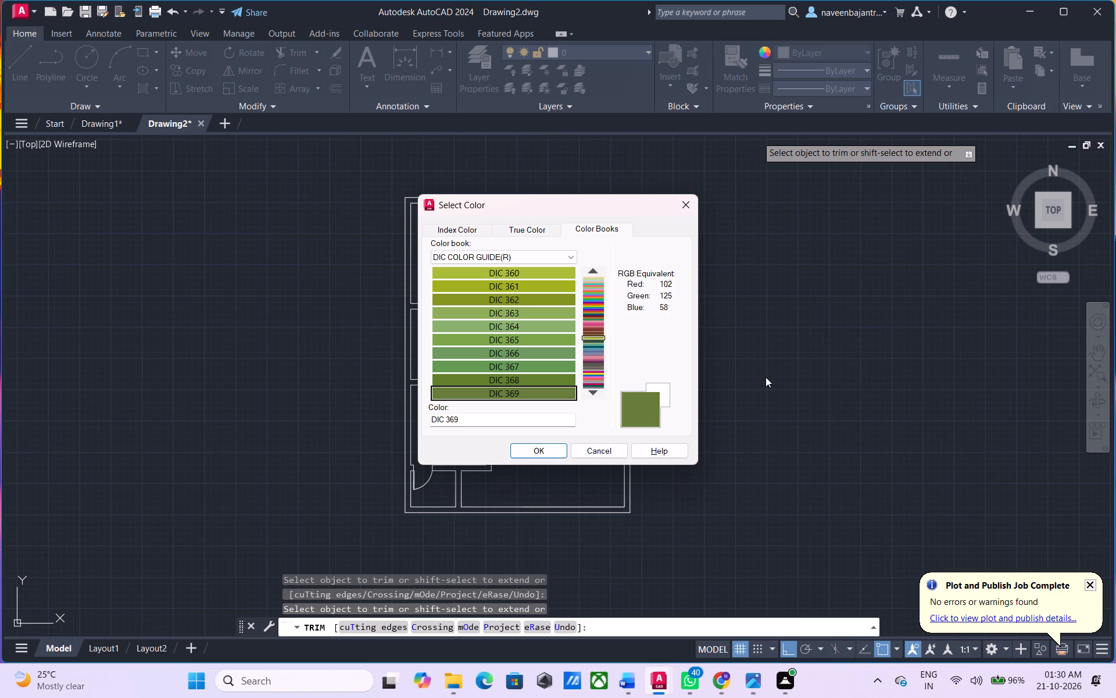
{"action": "left_click", "coordinate": [589, 451]}
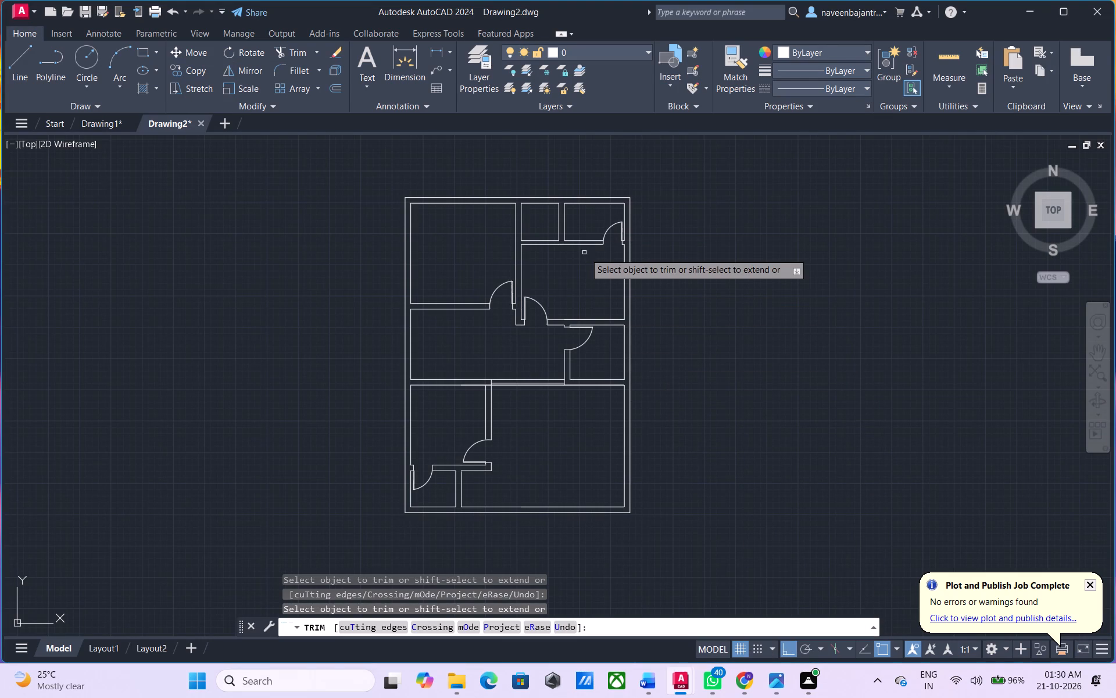
{"action": "key", "text": "Escape"}
Draw two short horizontal lines across the wall between the large upper-left room and the small top-middle room, near that small room's upper and lower corners.
{"action": "scroll", "coordinate": [504, 227], "scroll_direction": "up", "scroll_amount": 2}
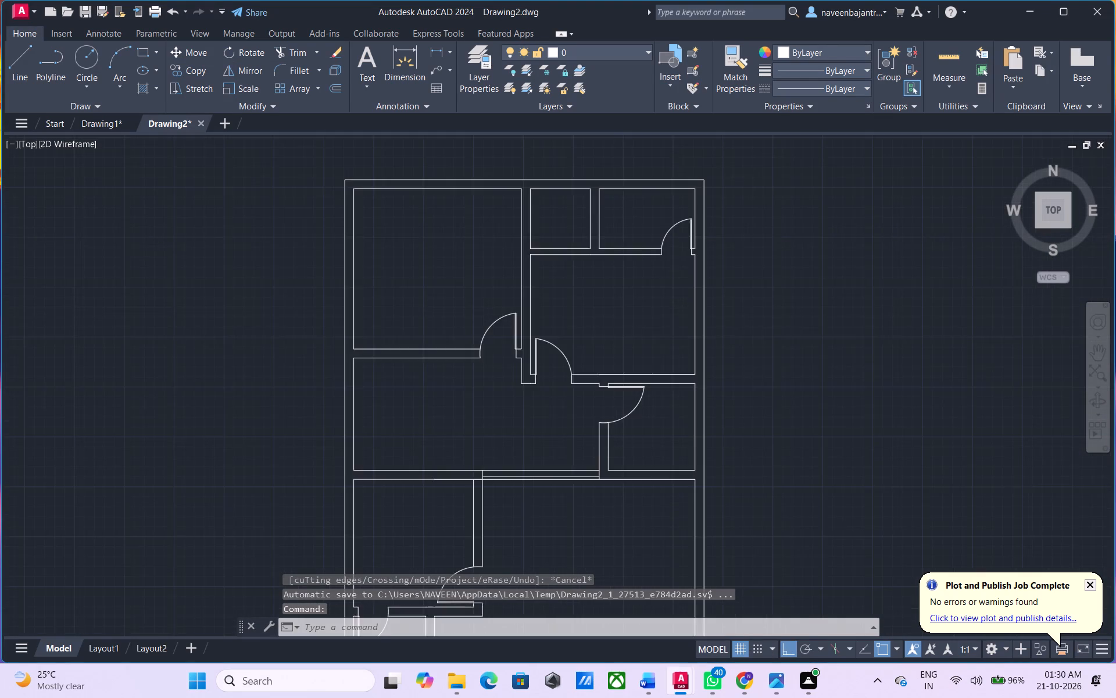
{"action": "middle_click_drag", "start_coordinate": [584, 227], "coordinate": [578, 260]}
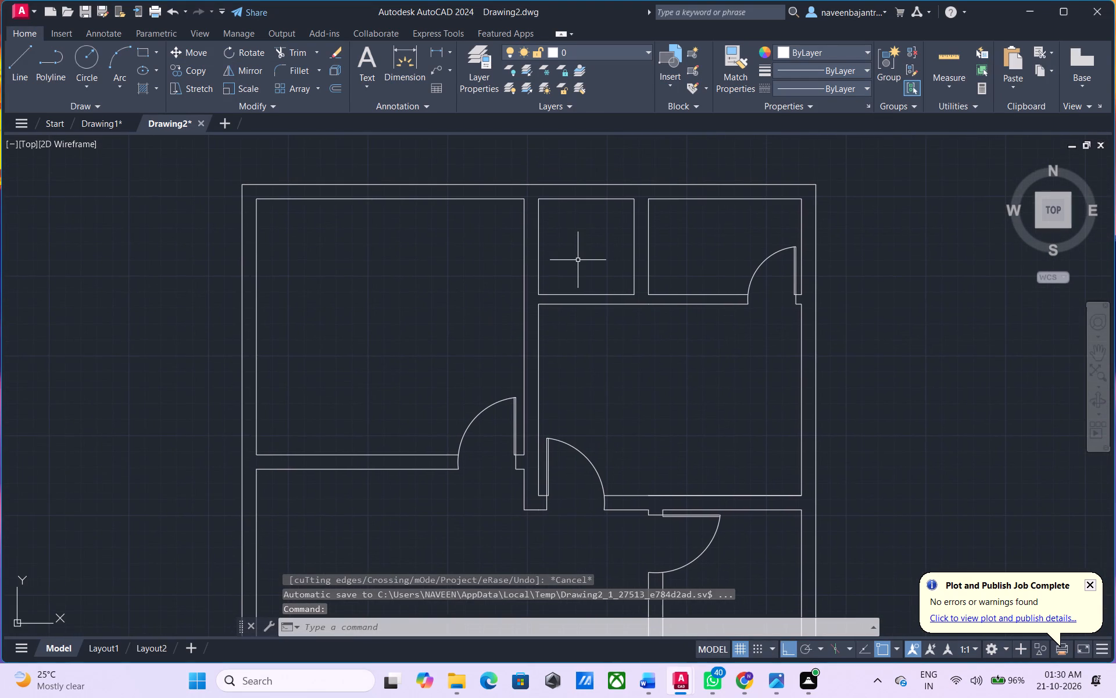
{"action": "key", "text": "Escape"}
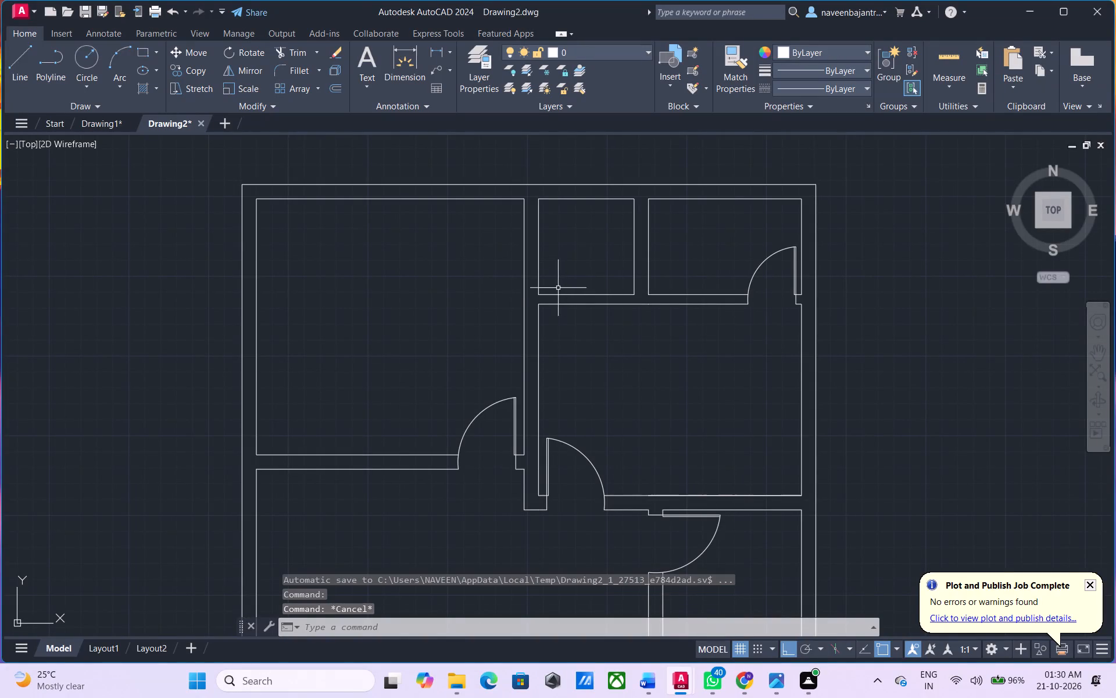
{"action": "scroll", "coordinate": [539, 298], "scroll_direction": "up", "scroll_amount": 1}
{"action": "middle_click_drag", "start_coordinate": [561, 235], "coordinate": [566, 263]}
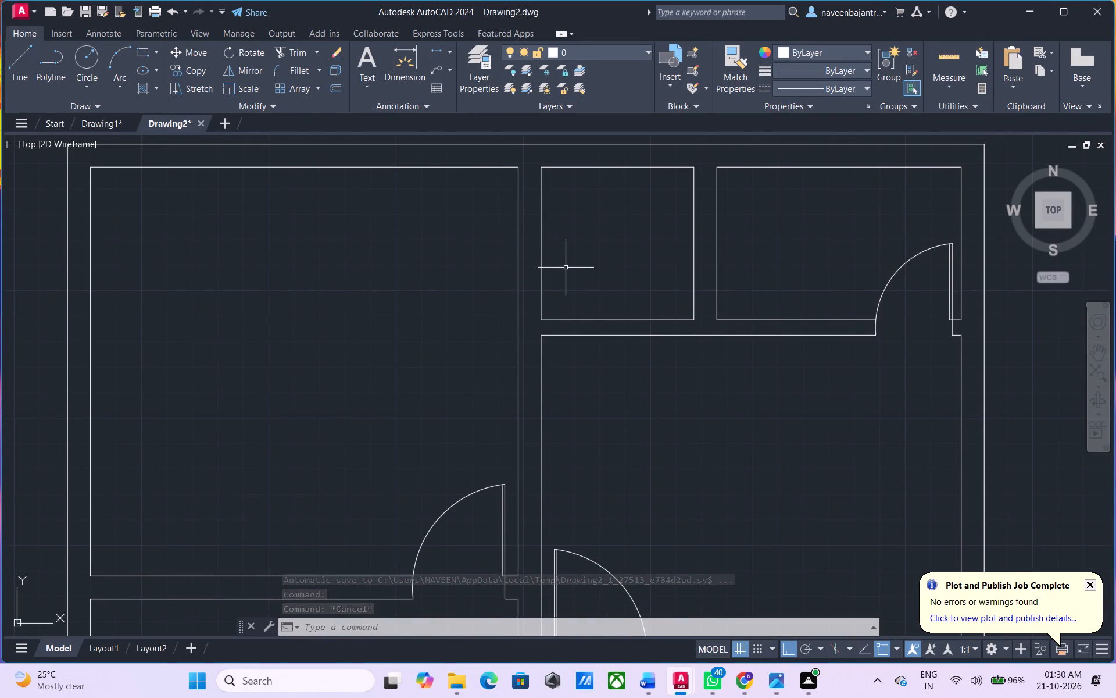
{"action": "type", "text": "L"}
{"action": "key", "text": "space"}
{"action": "left_click", "coordinate": [555, 308]}
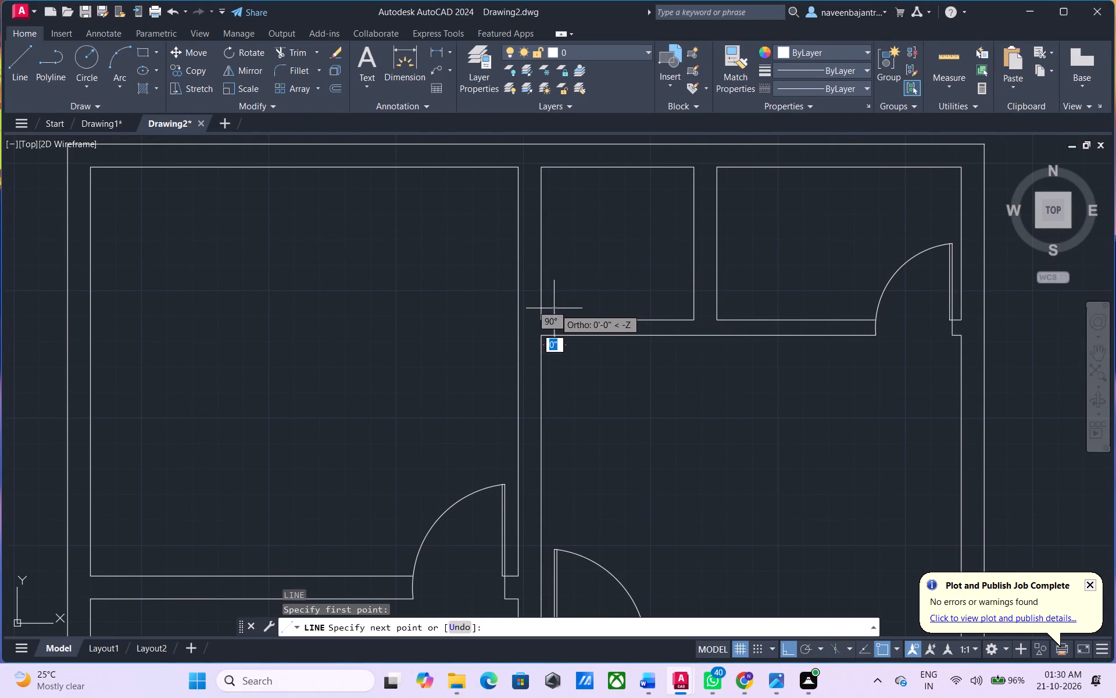
{"action": "left_click", "coordinate": [505, 310]}
{"action": "key", "text": "Escape"}
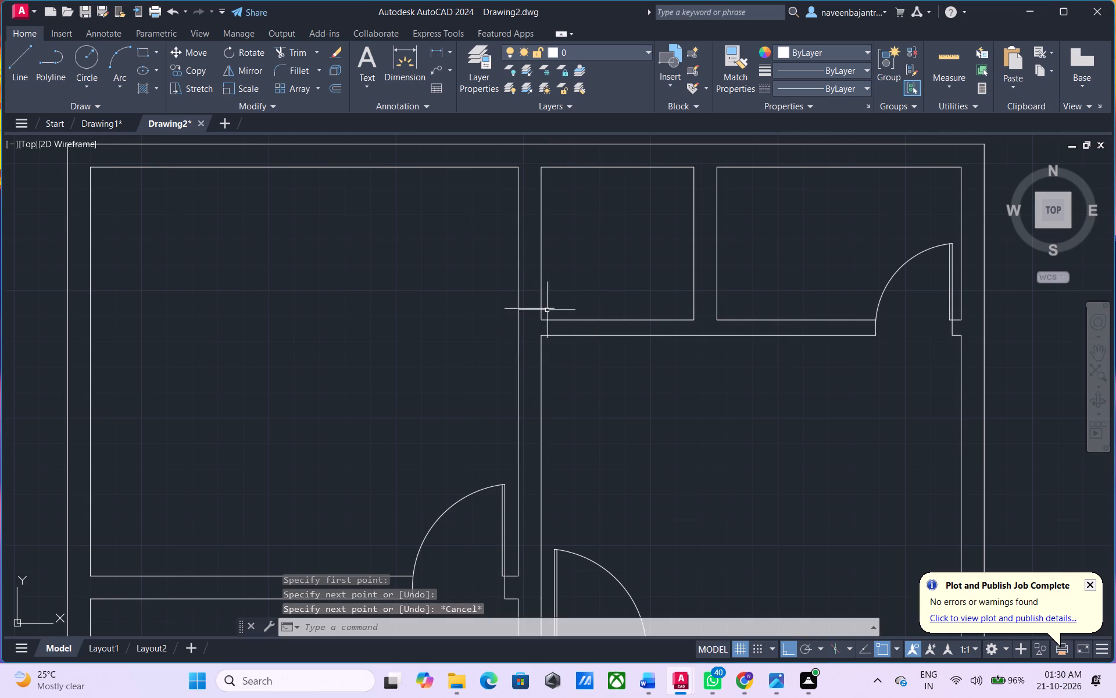
{"action": "key", "text": "l"}
{"action": "key", "text": "space"}
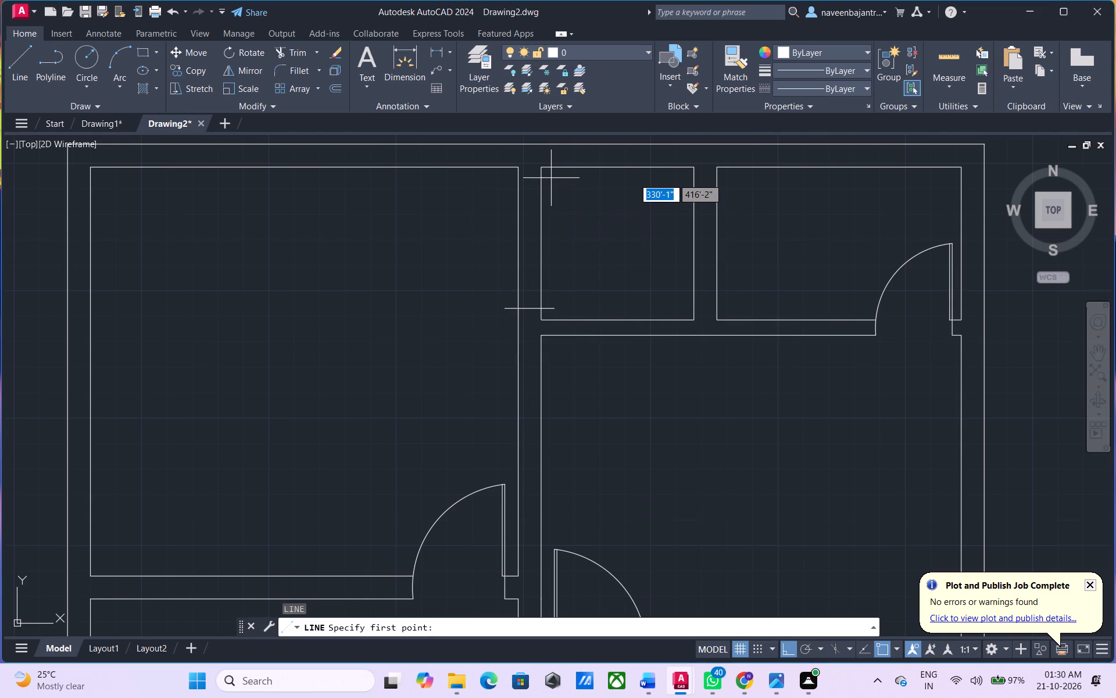
{"action": "left_click", "coordinate": [551, 178]}
{"action": "left_click", "coordinate": [504, 182]}
{"action": "key", "text": "Escape"}
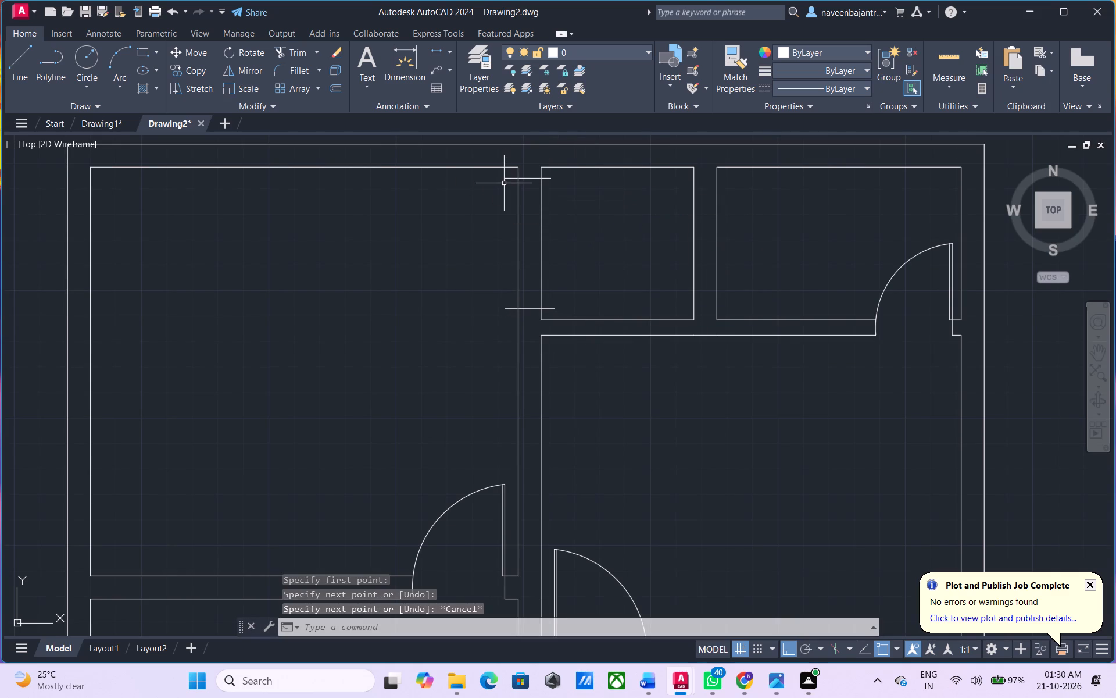
Trim the overhanging ends of both short lines back to the two wall faces.
{"action": "type", "text": "TR"}
{"action": "key", "text": "space"}
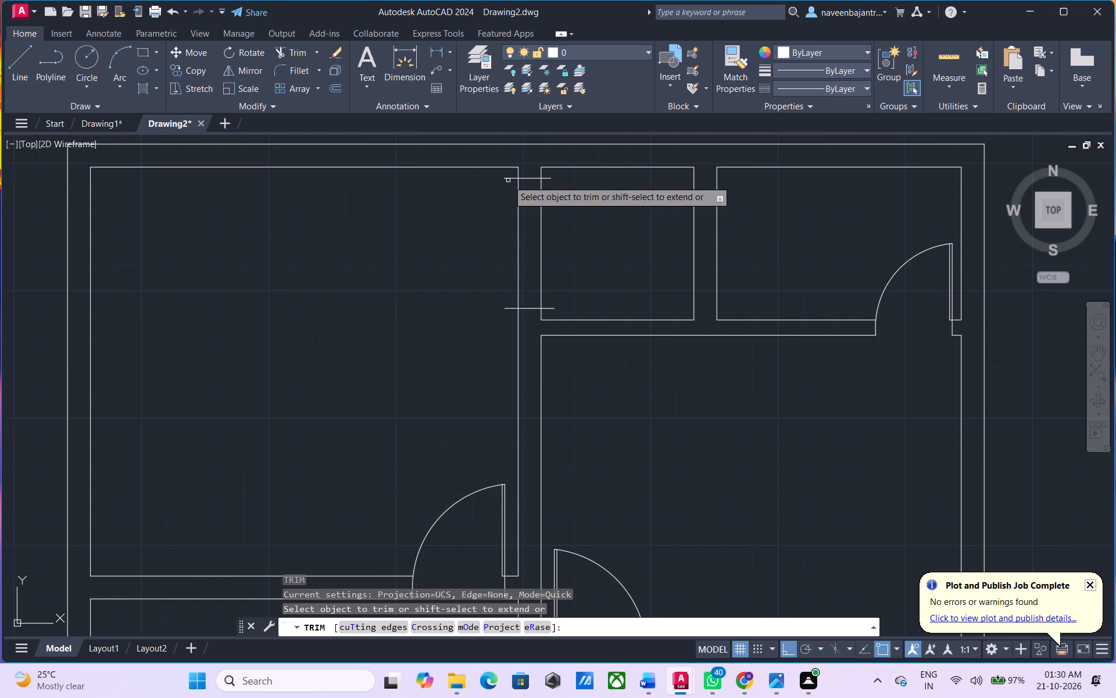
{"action": "left_click", "coordinate": [507, 178]}
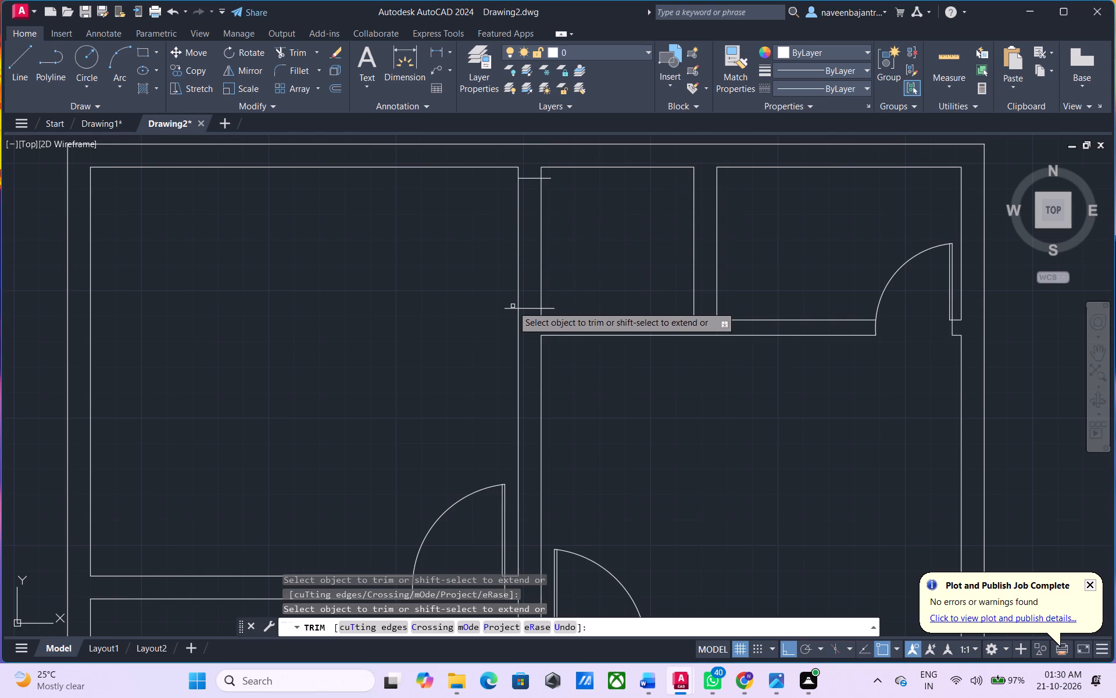
{"action": "left_click", "coordinate": [513, 308]}
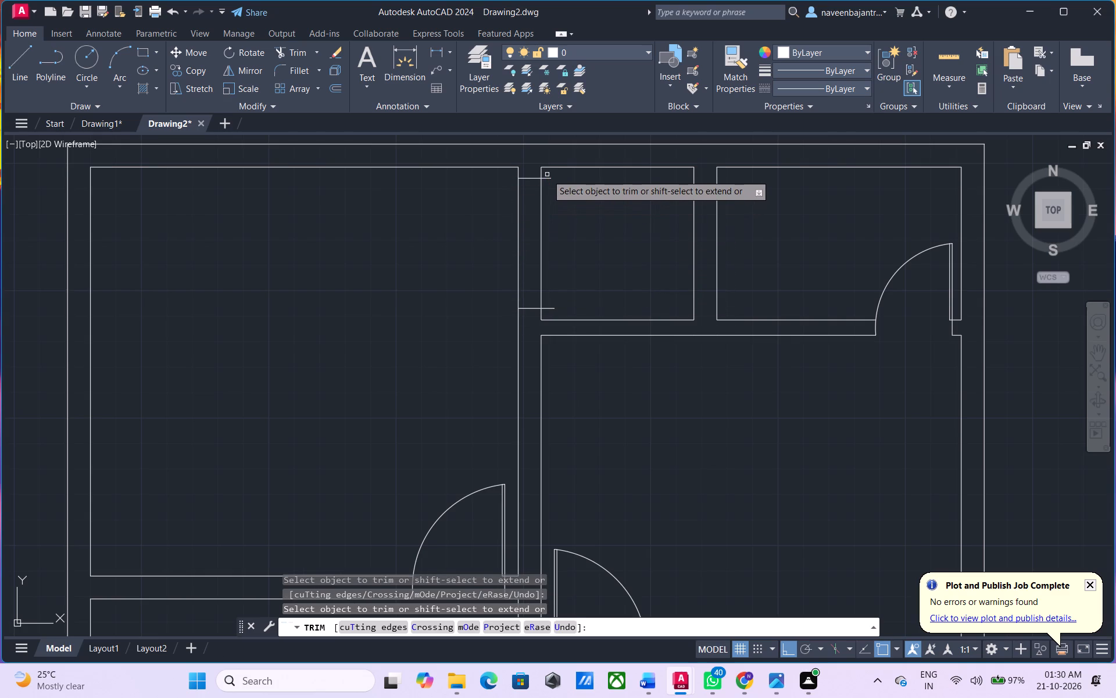
{"action": "left_click", "coordinate": [547, 178]}
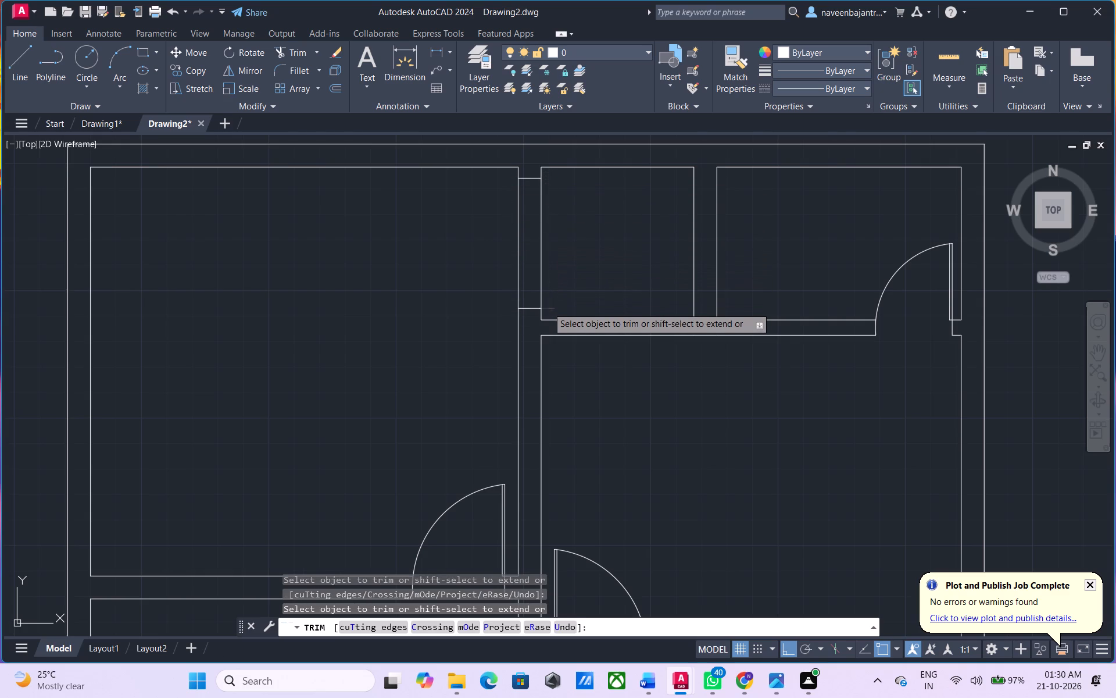
{"action": "left_click", "coordinate": [548, 307]}
{"action": "key", "text": "Escape"}
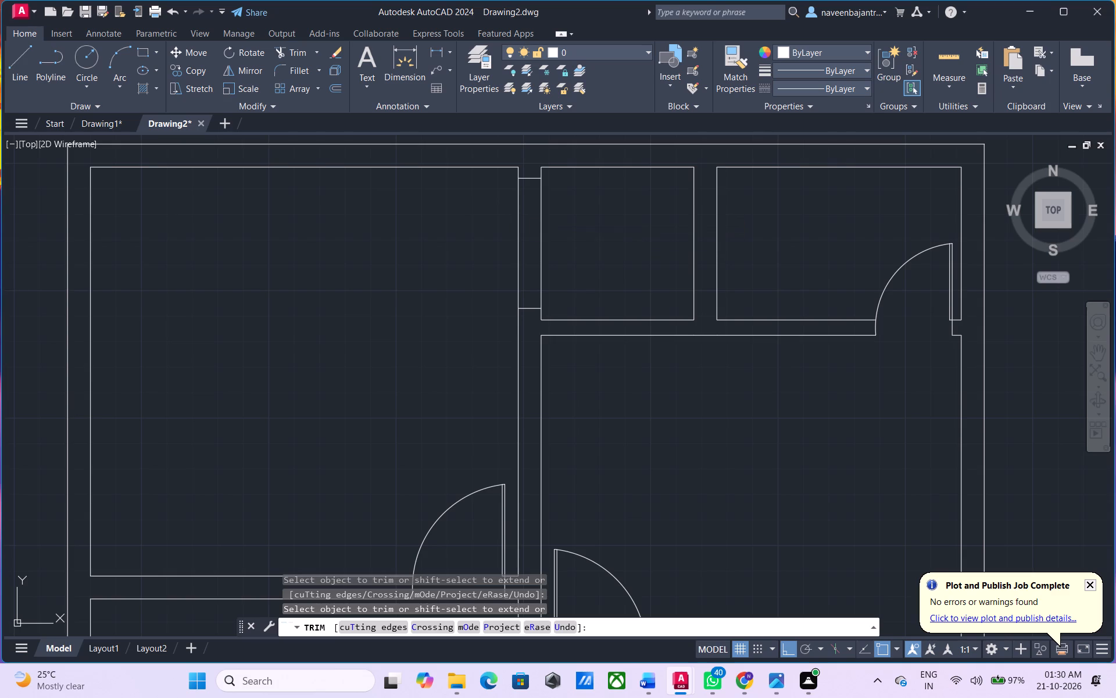
Draw a vertical line inside the wall joining the midpoints of the two short cross lines.
{"action": "type", "text": "L"}
{"action": "key", "text": "space"}
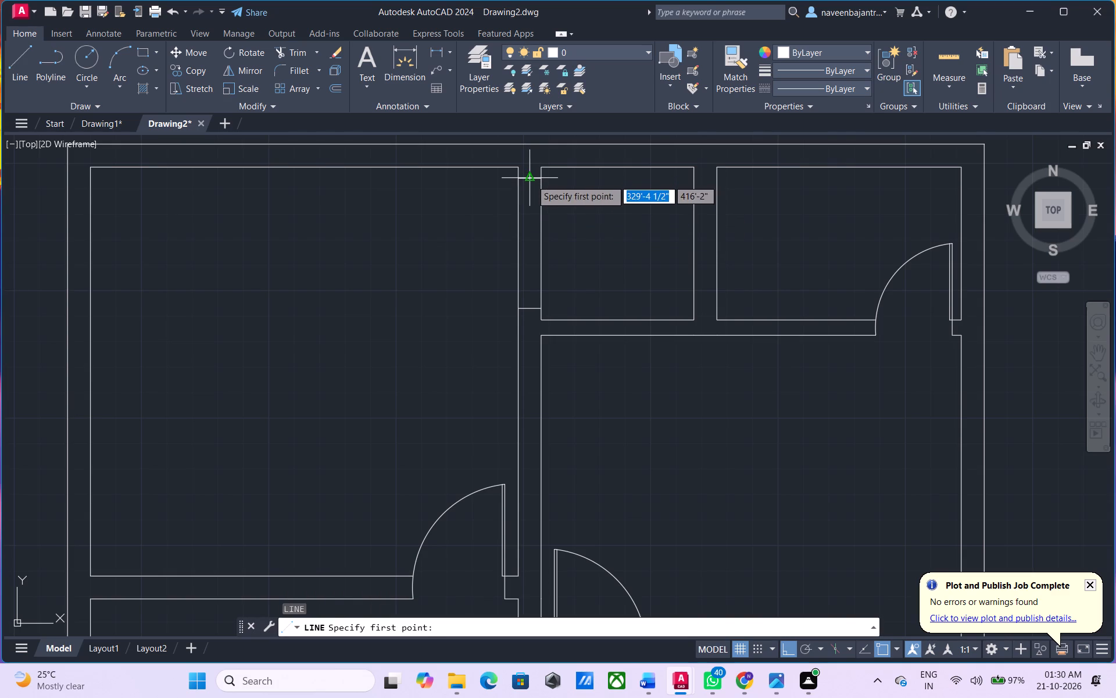
{"action": "left_click", "coordinate": [531, 180]}
{"action": "left_click", "coordinate": [532, 309]}
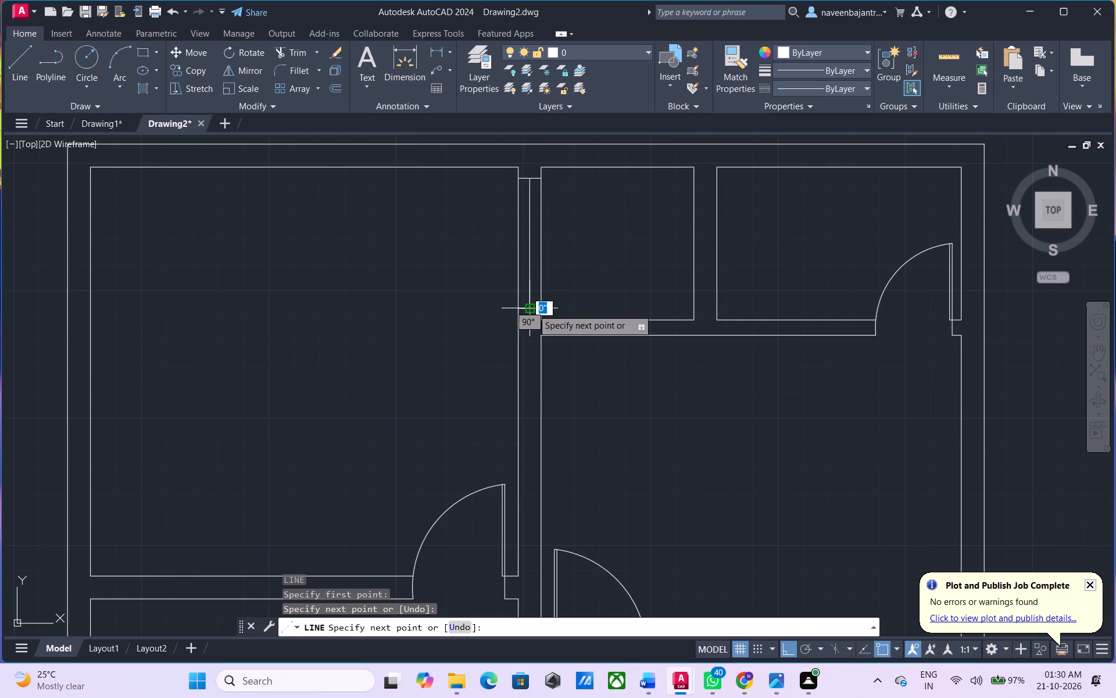
{"action": "key", "text": "Escape"}
Draw two horizontal lines from the wall opening's upper and lower ends, across the small top-middle room and into the adjacent top-right room.
{"action": "type", "text": "L"}
{"action": "key", "text": "space"}
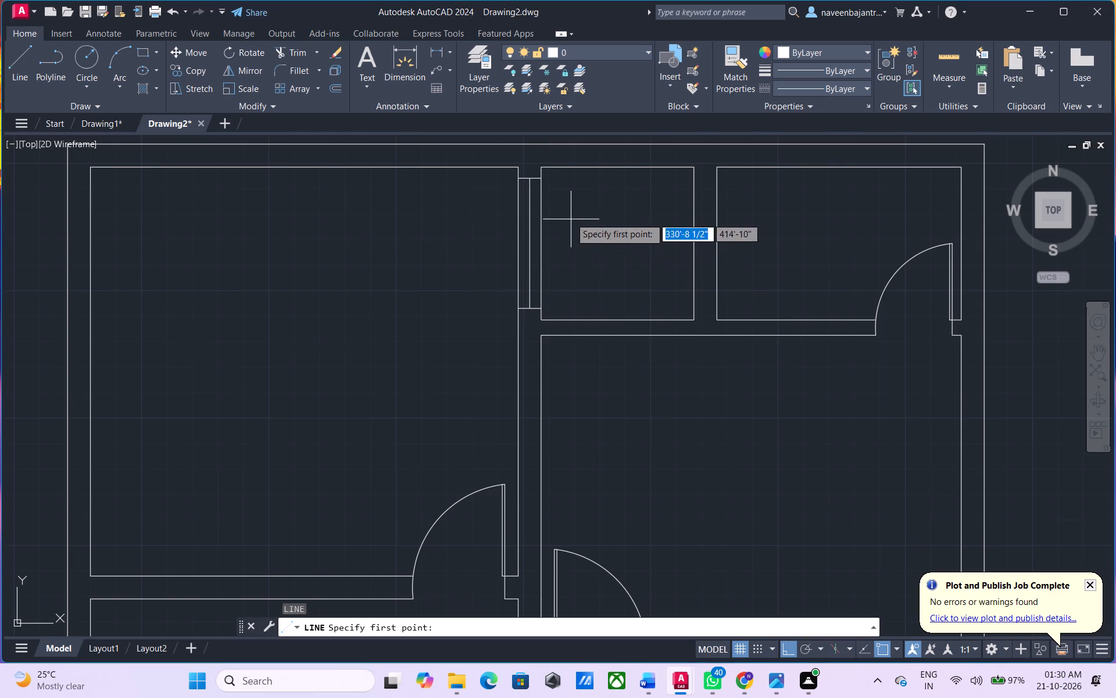
{"action": "left_click", "coordinate": [544, 177]}
{"action": "left_click", "coordinate": [764, 183]}
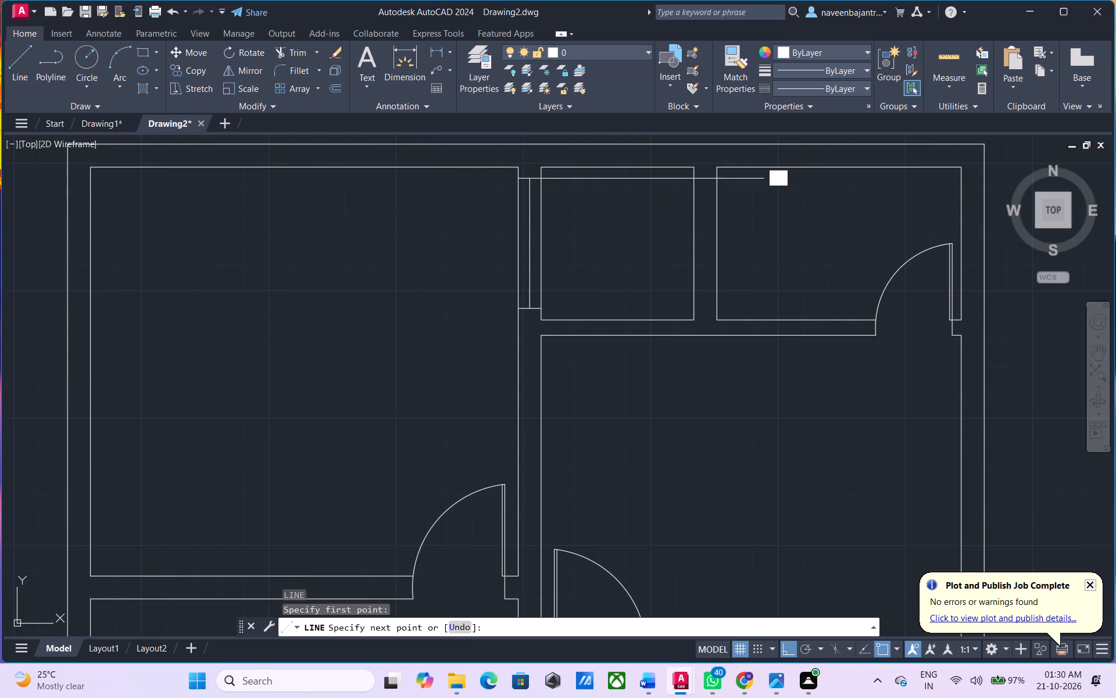
{"action": "key", "text": "Escape"}
{"action": "key", "text": "l"}
{"action": "key", "text": "space"}
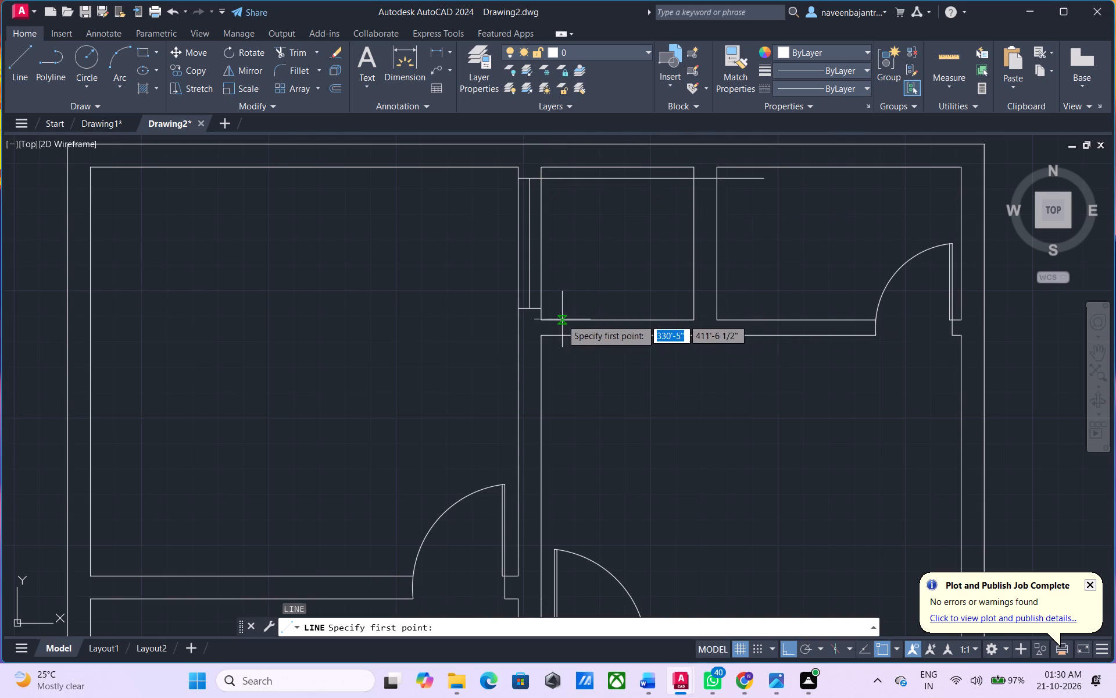
{"action": "left_click", "coordinate": [545, 312]}
{"action": "left_click", "coordinate": [767, 301]}
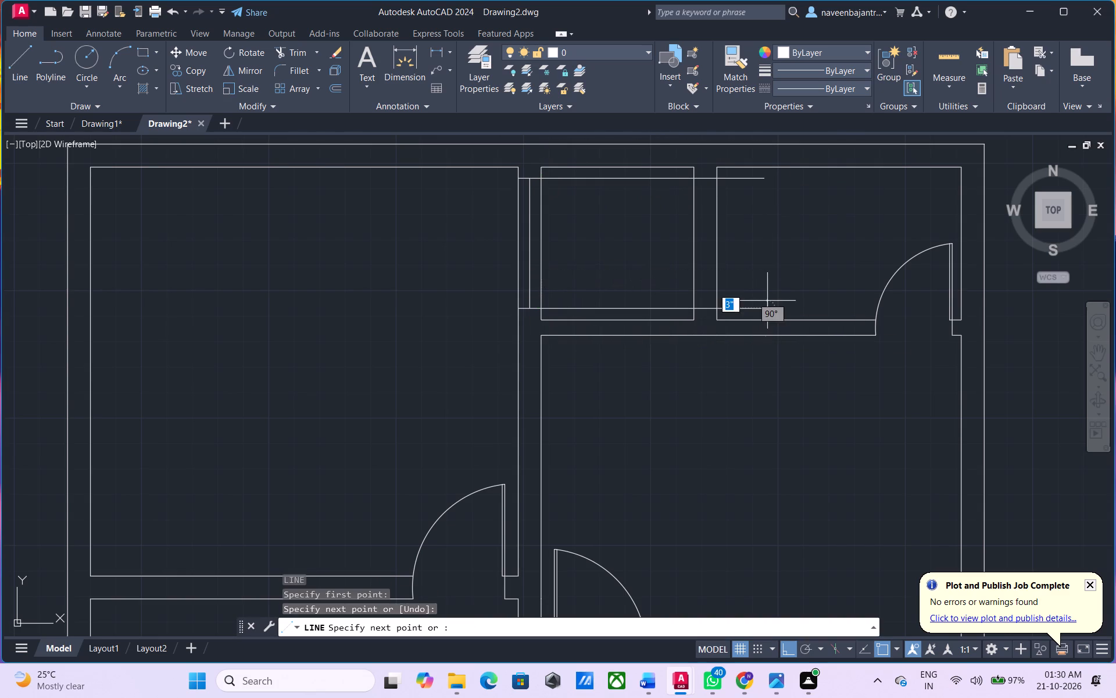
Trim the two horizontal lines so they only cross the wall between the small top-middle room and the top-right room.
{"action": "key", "text": "Escape"}
{"action": "type", "text": "TR"}
{"action": "key", "text": "space"}
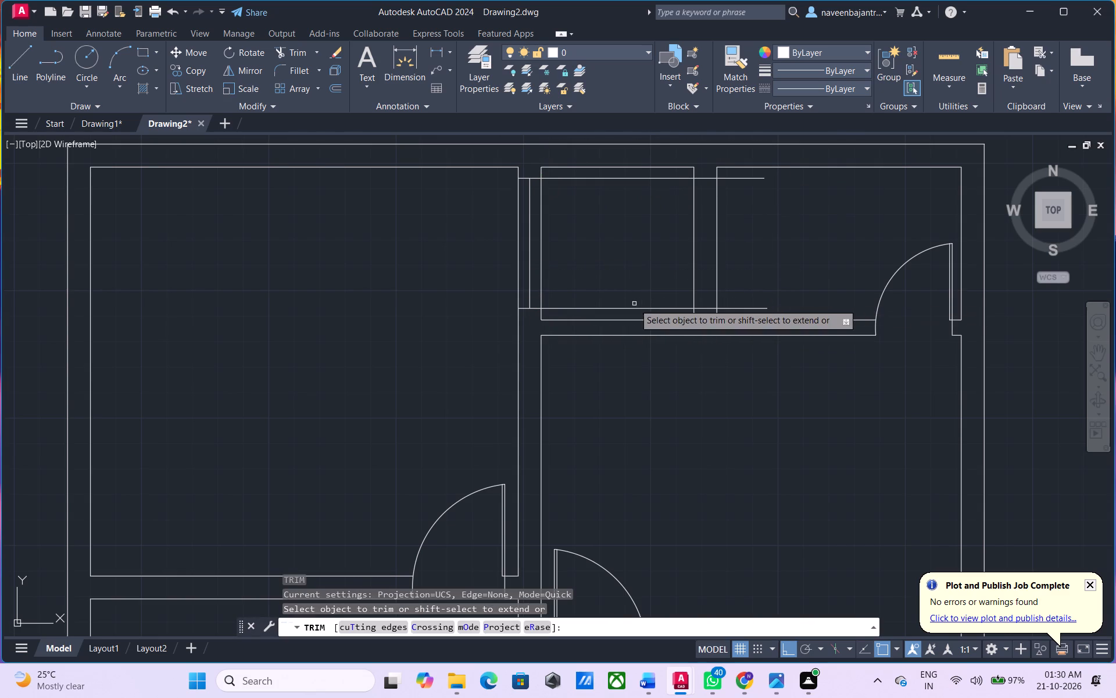
{"action": "left_click", "coordinate": [618, 308]}
{"action": "left_click", "coordinate": [602, 179]}
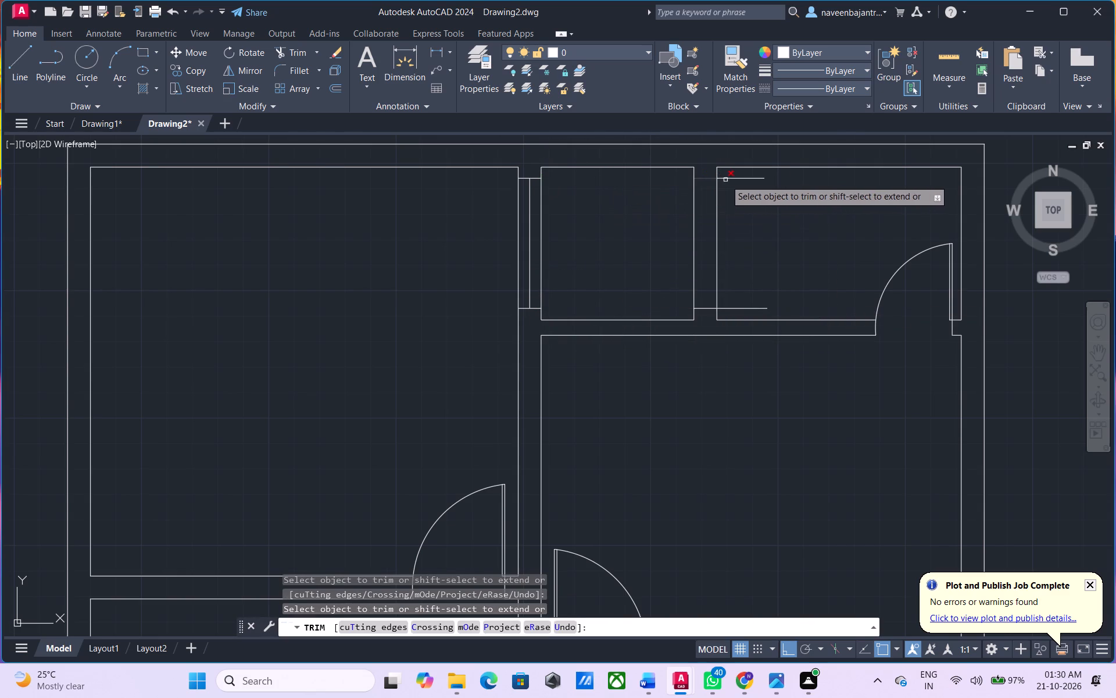
{"action": "left_click", "coordinate": [731, 180]}
{"action": "left_click", "coordinate": [740, 307]}
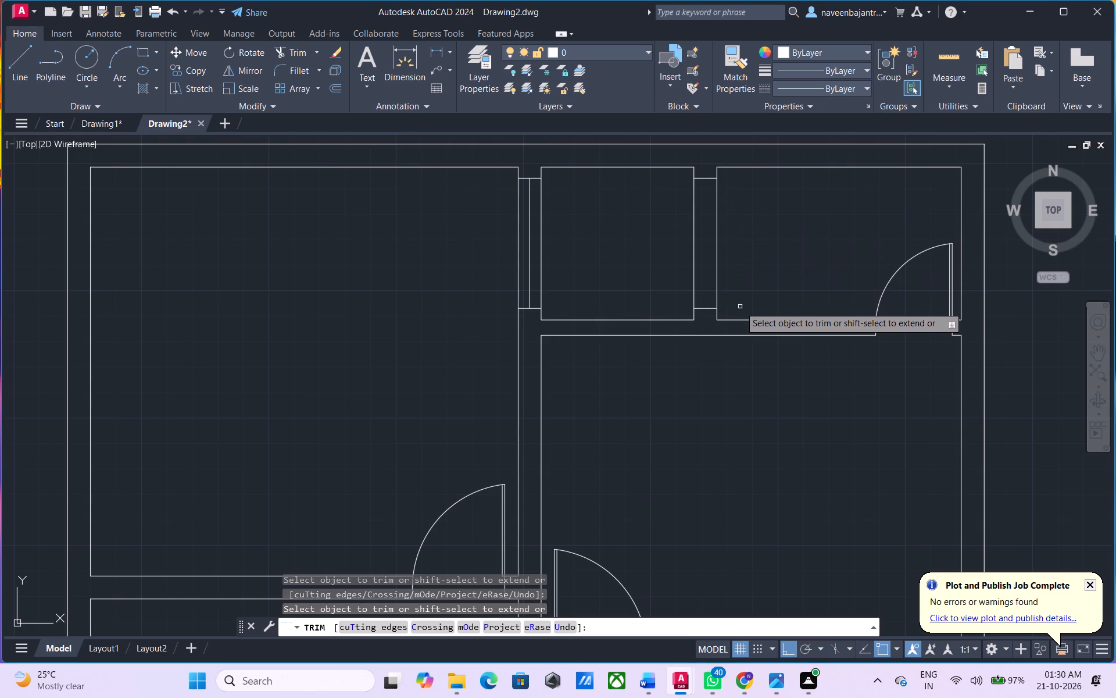
{"action": "key", "text": "Escape"}
Draw a vertical line about 4'-3" long inside that wall, joining the midpoints of the two short cross lines.
{"action": "key", "text": "l"}
{"action": "key", "text": "space"}
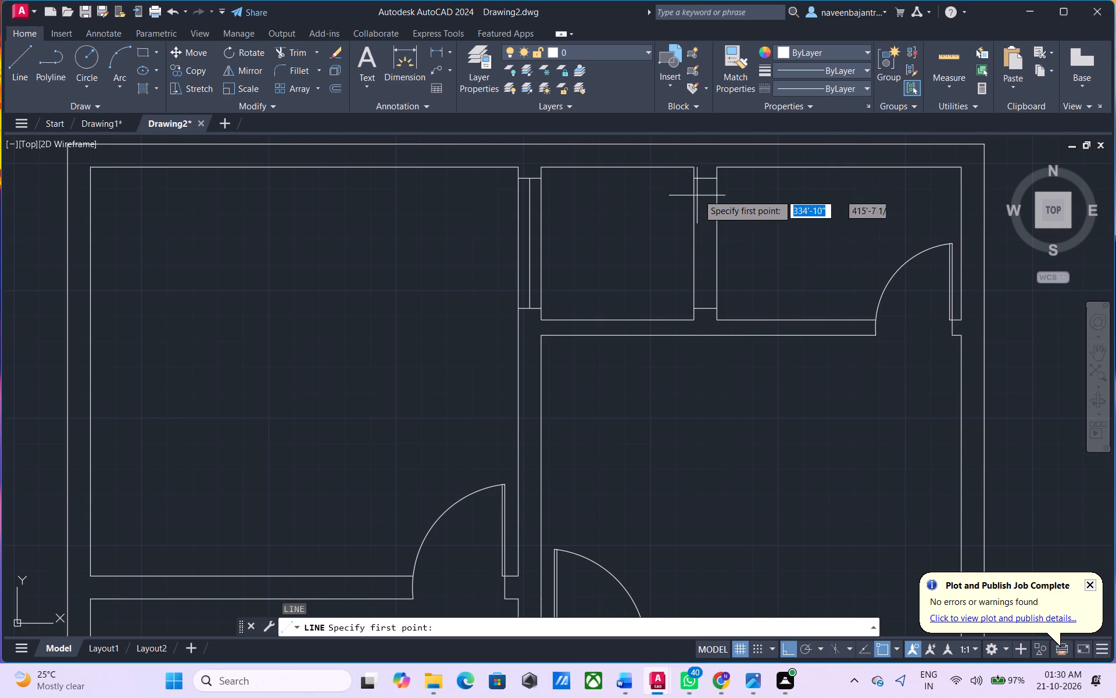
{"action": "left_click", "coordinate": [703, 179]}
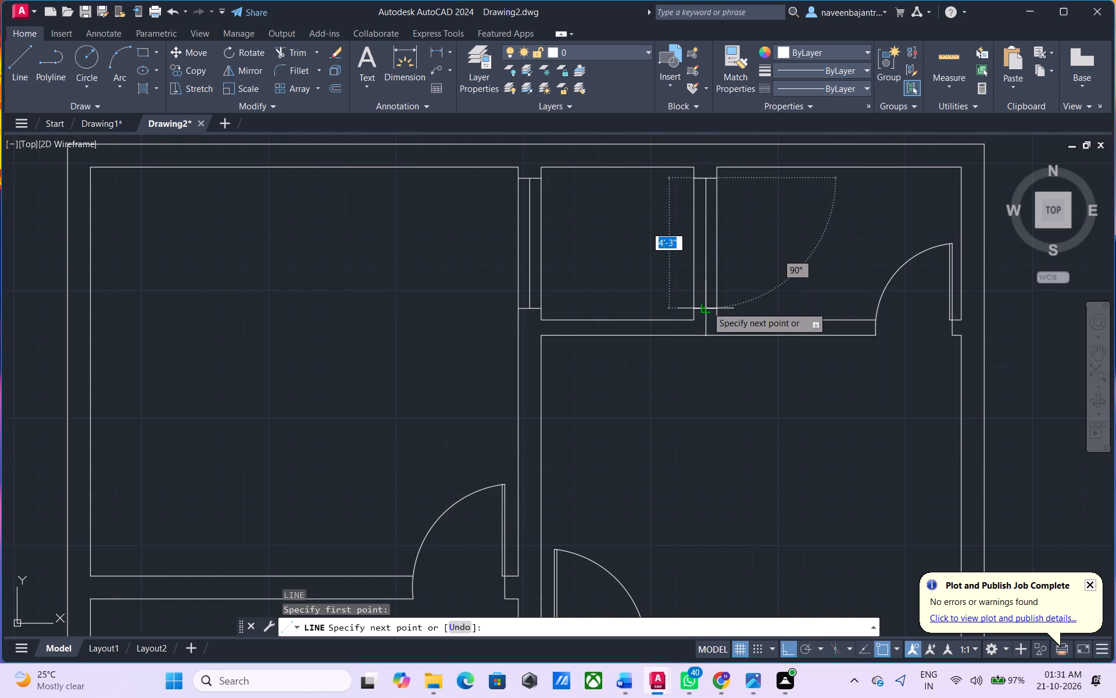
{"action": "left_click", "coordinate": [707, 308]}
{"action": "key", "text": "Escape"}
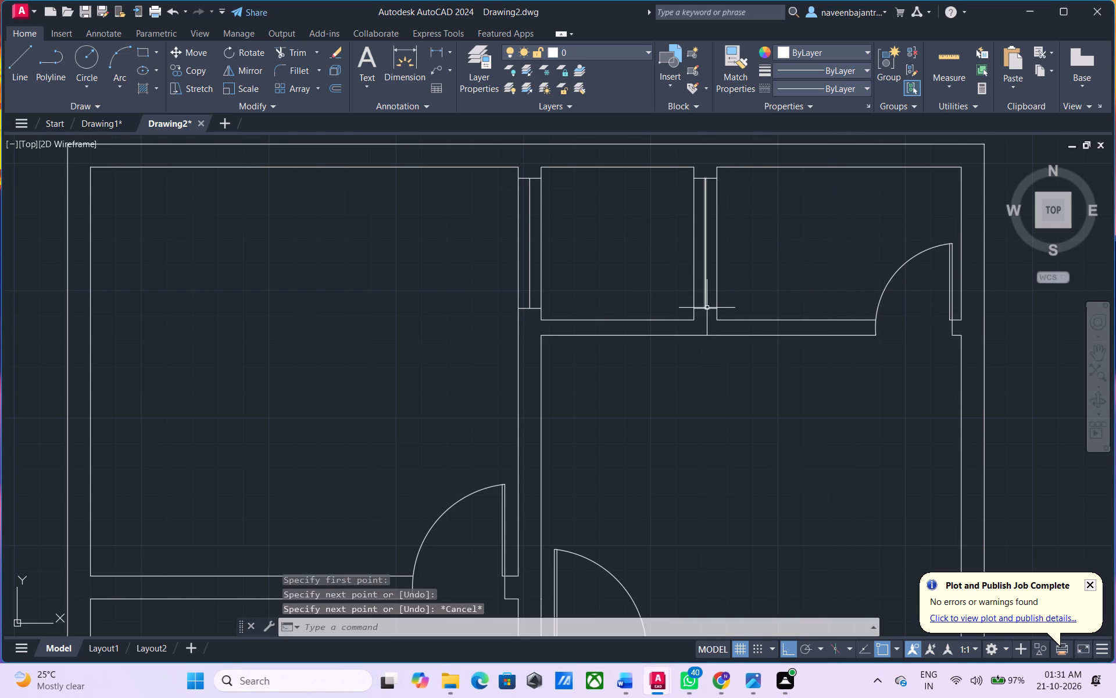
Draw a short vertical line across the wall near the small lower-left room, from that room's outer upper-right wall corner to the opposite face.
{"action": "scroll", "coordinate": [707, 308], "scroll_direction": "down", "scroll_amount": 2}
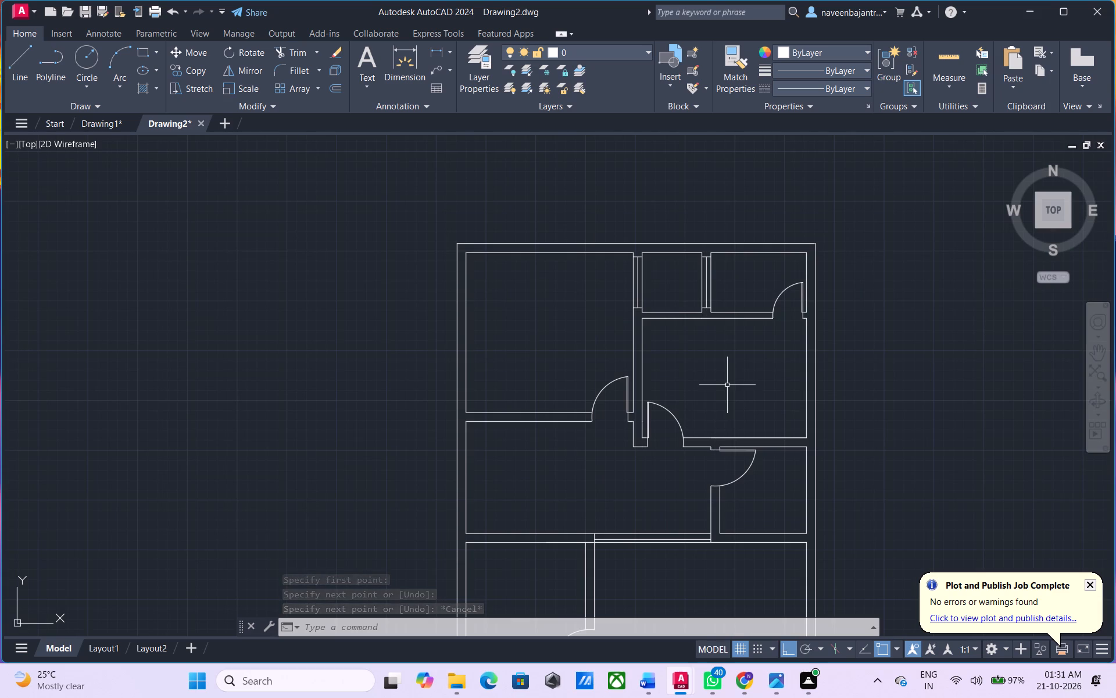
{"action": "middle_click_drag", "start_coordinate": [727, 385], "coordinate": [745, 195]}
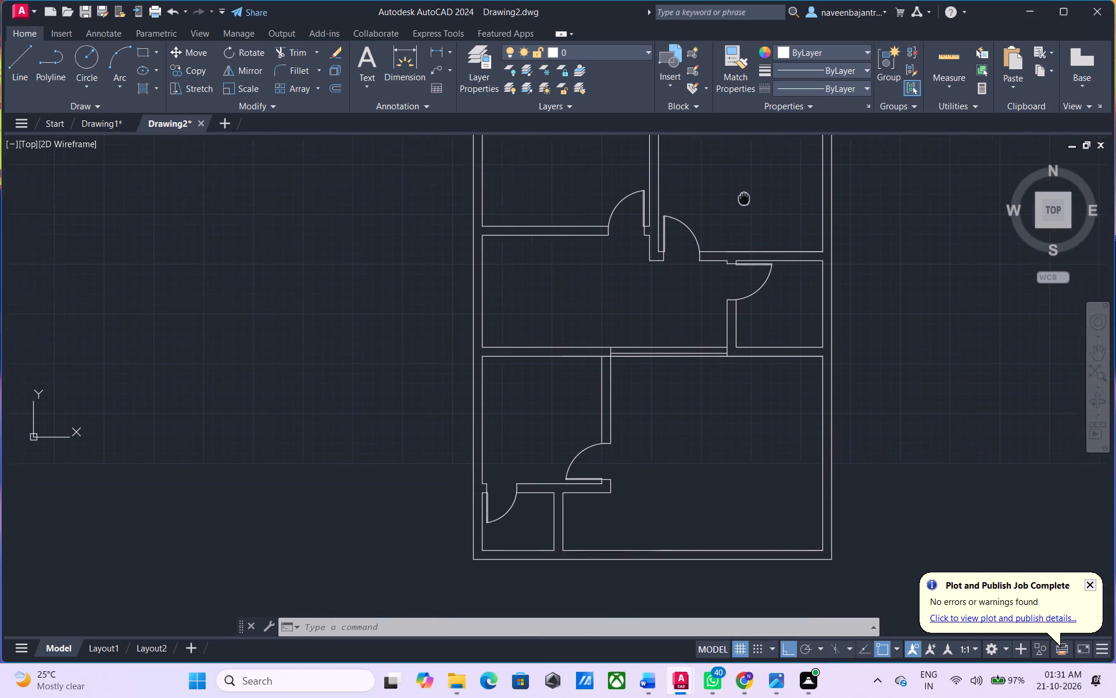
{"action": "middle_click_drag", "start_coordinate": [745, 195], "coordinate": [756, 170]}
{"action": "scroll", "coordinate": [592, 488], "scroll_direction": "up", "scroll_amount": 3}
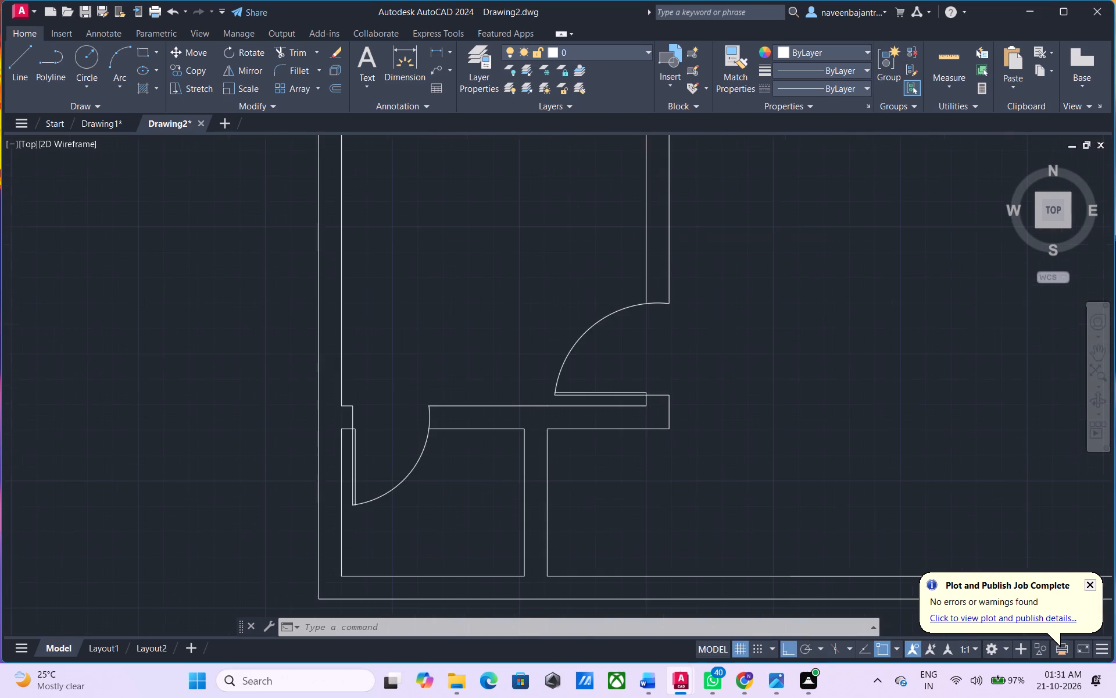
{"action": "key", "text": "Escape"}
{"action": "type", "text": "L"}
{"action": "key", "text": "space"}
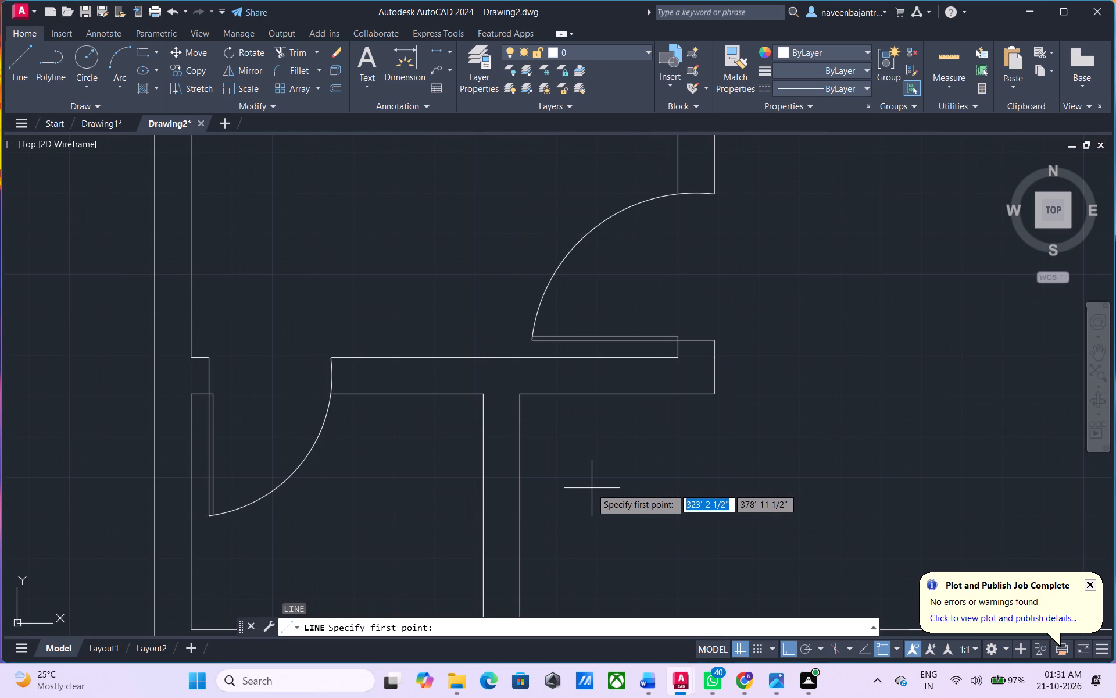
{"action": "left_click", "coordinate": [521, 396]}
{"action": "left_click", "coordinate": [521, 361]}
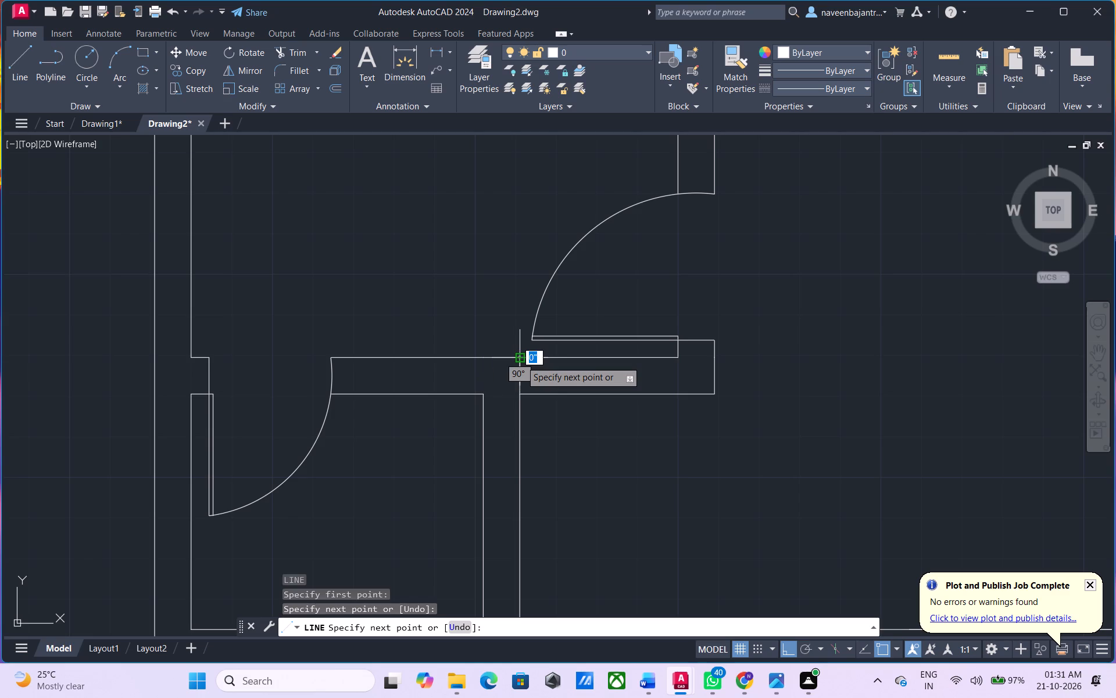
{"action": "key", "text": "Escape"}
Draw a second vertical line across the same wall at the door leaf's hinge end and trim its overhang at the lower wall face.
{"action": "type", "text": "L"}
{"action": "key", "text": "space"}
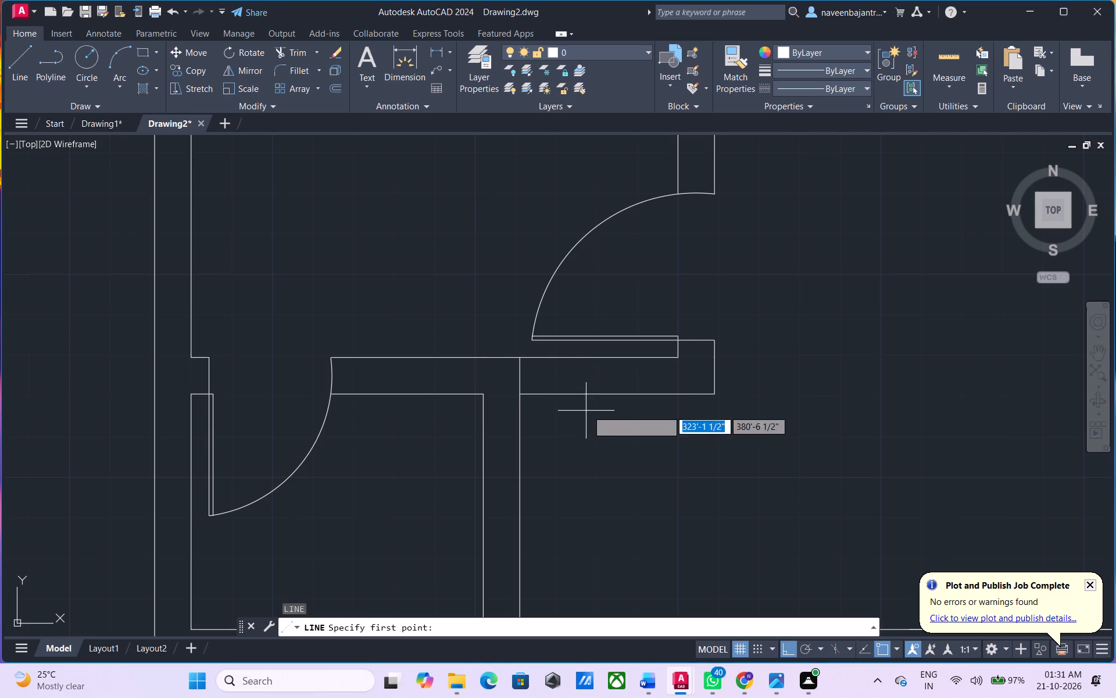
{"action": "left_click", "coordinate": [675, 360]}
{"action": "left_click", "coordinate": [678, 409]}
{"action": "key", "text": "Escape"}
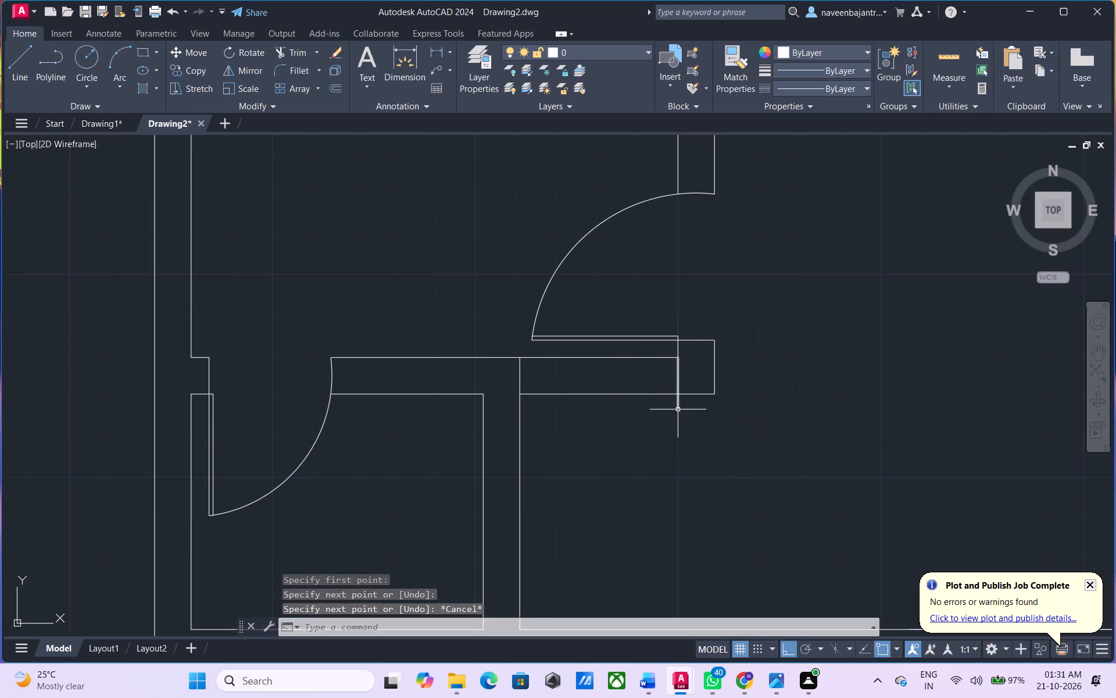
{"action": "type", "text": "TR"}
{"action": "key", "text": "space"}
{"action": "left_click", "coordinate": [677, 405]}
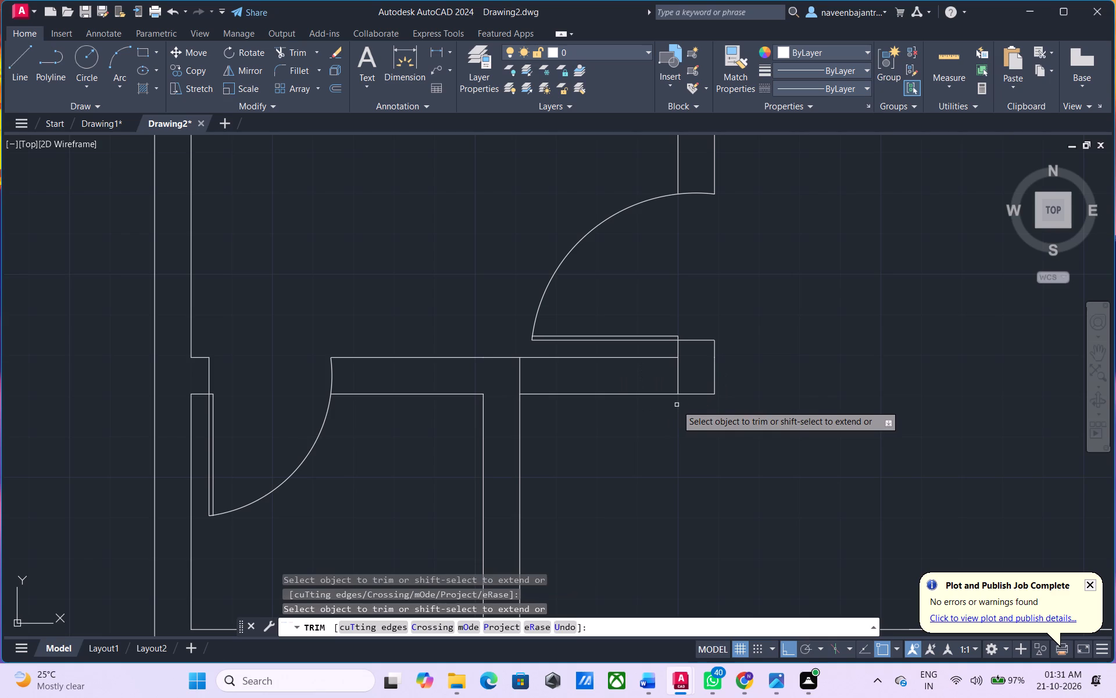
{"action": "key", "text": "Escape"}
Draw a horizontal line about 3'-3" long inside the wall, joining the midpoints of the two short vertical lines.
{"action": "type", "text": "L"}
{"action": "key", "text": "space"}
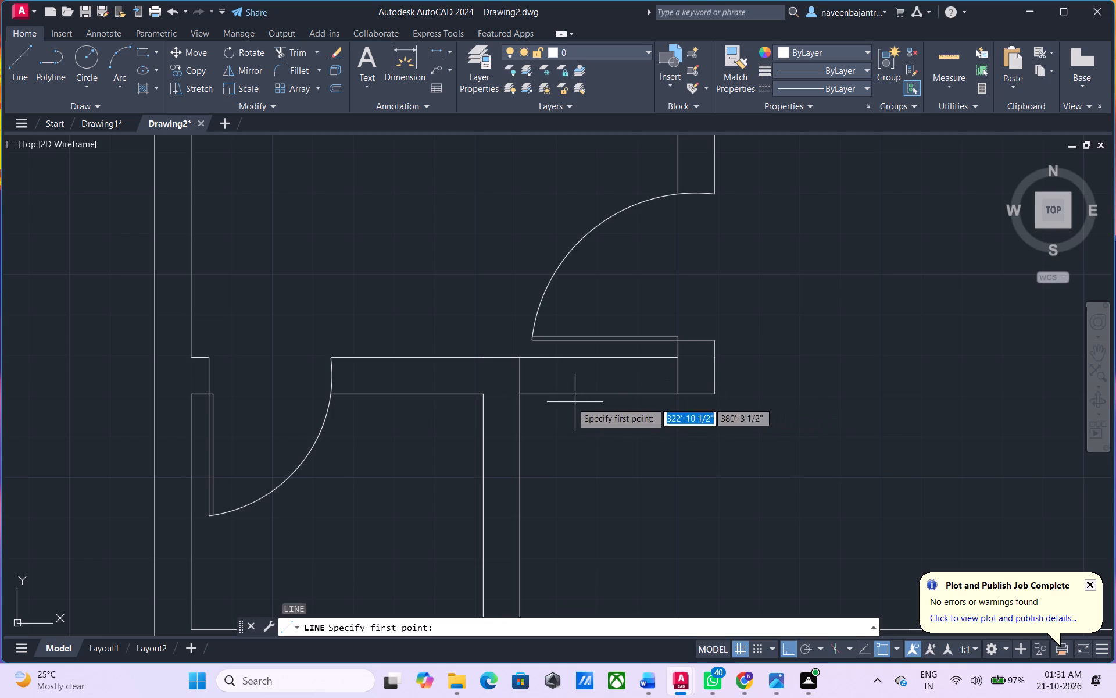
{"action": "left_click", "coordinate": [520, 378]}
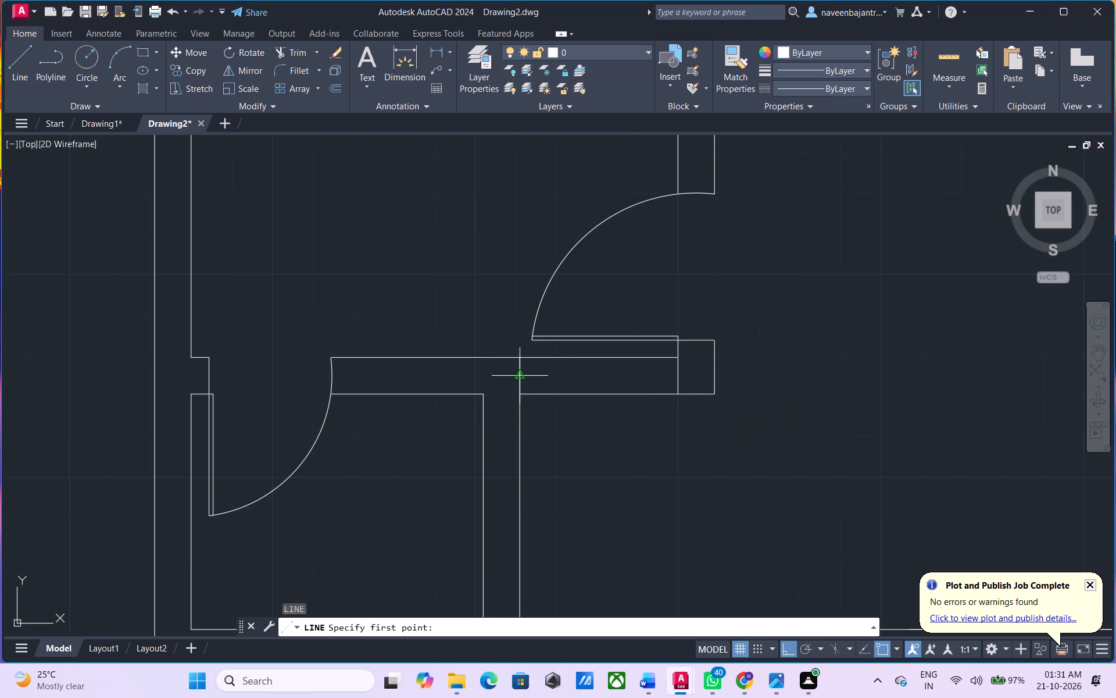
{"action": "left_click", "coordinate": [677, 380]}
{"action": "key", "text": "Escape"}
Draw a horizontal line across the small lower-left room's right wall at its midpoint and trim the overhang at the far wall face.
{"action": "scroll", "coordinate": [677, 401], "scroll_direction": "down", "scroll_amount": 2}
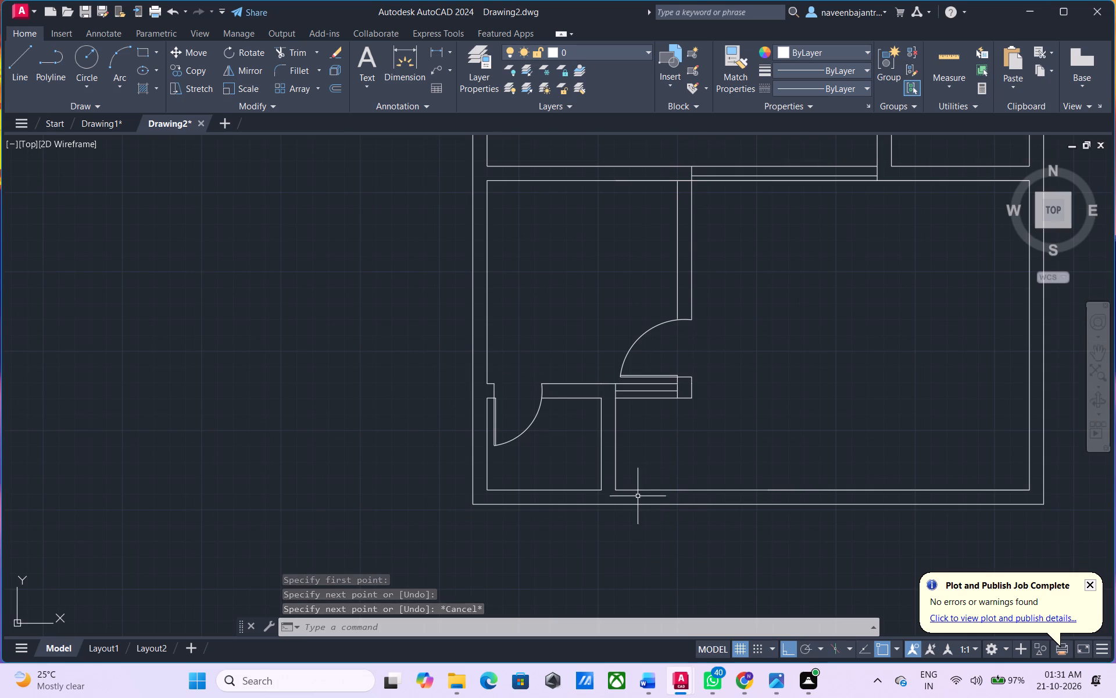
{"action": "scroll", "coordinate": [603, 456], "scroll_direction": "up", "scroll_amount": 2}
{"action": "key", "text": "Escape"}
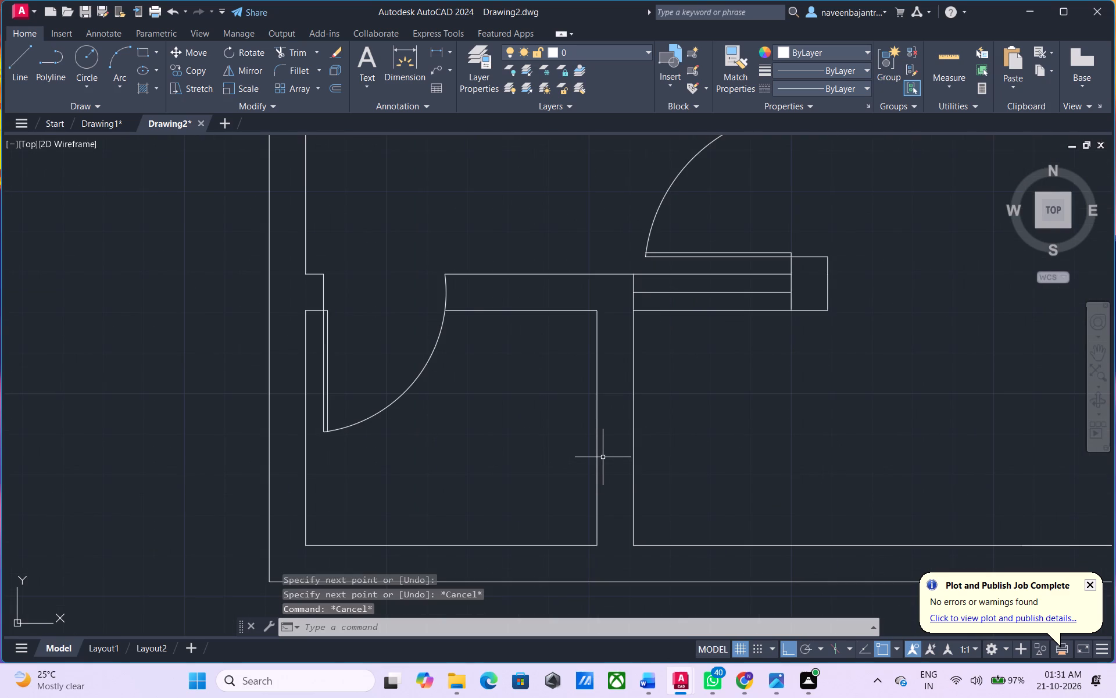
{"action": "type", "text": "L"}
{"action": "key", "text": "space"}
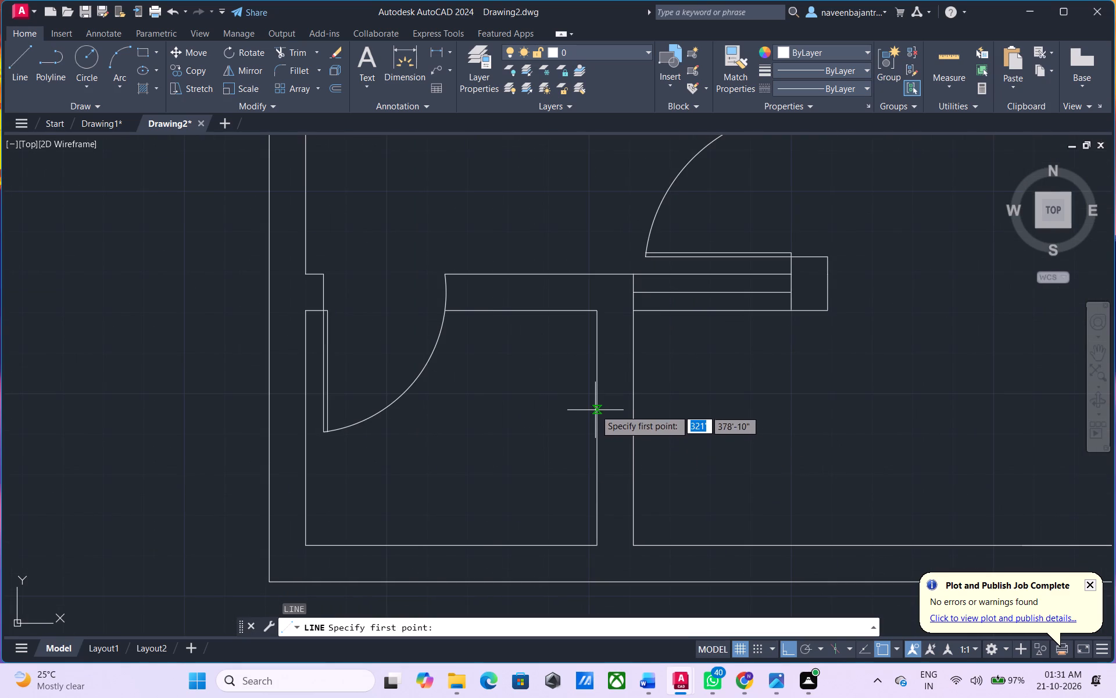
{"action": "left_click", "coordinate": [596, 426]}
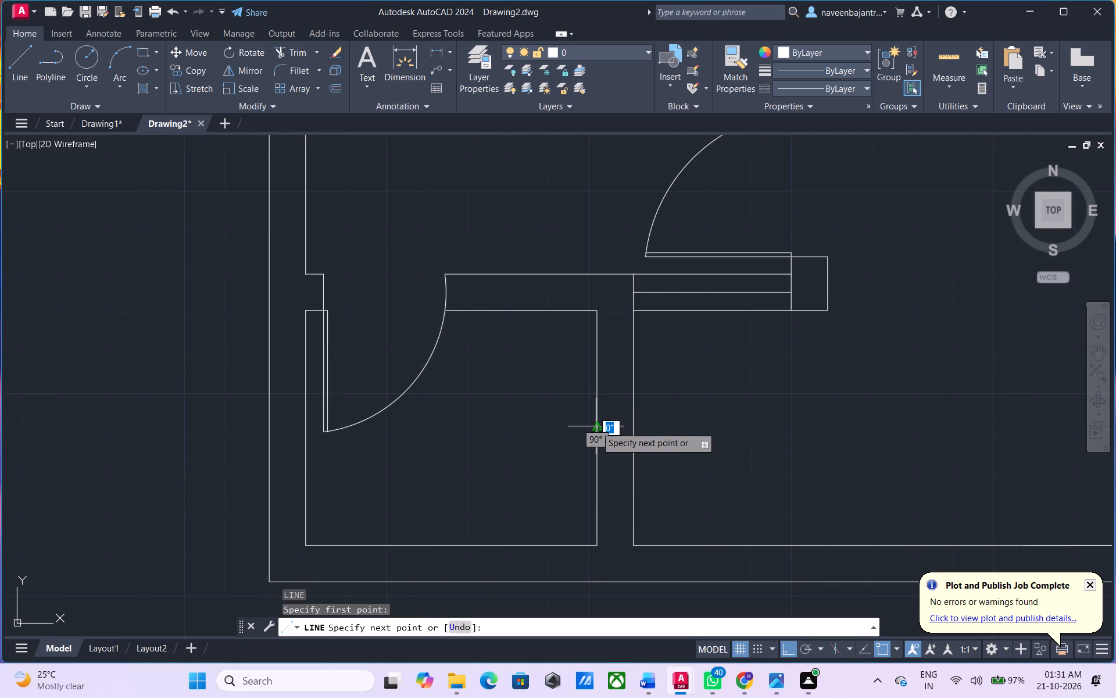
{"action": "left_click", "coordinate": [685, 426]}
{"action": "key", "text": "Escape"}
{"action": "type", "text": "TR"}
{"action": "key", "text": "space"}
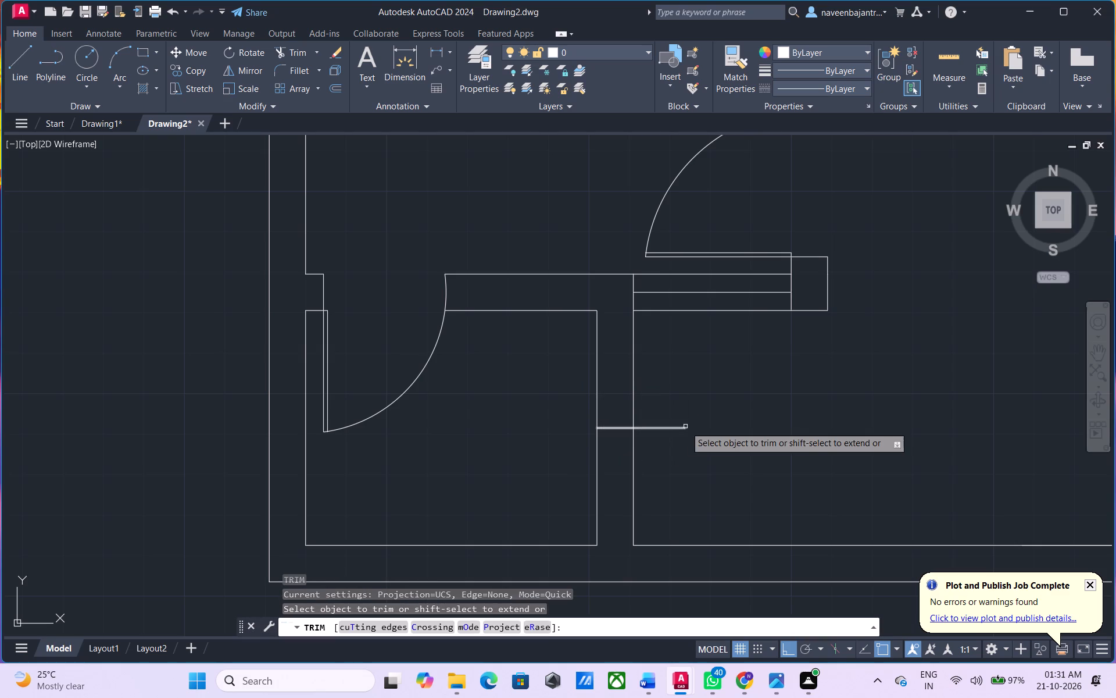
{"action": "left_click", "coordinate": [673, 429]}
{"action": "key", "text": "Escape"}
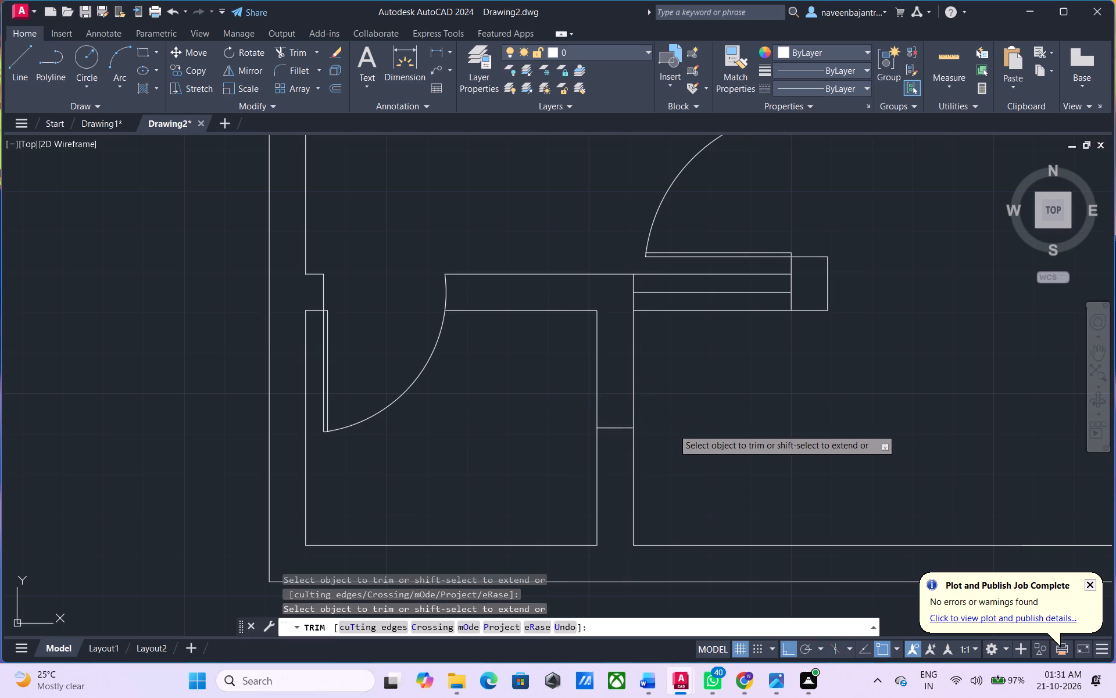
Offset the short cross line 1' both upward and downward within the wall.
{"action": "type", "text": "O 1'"}
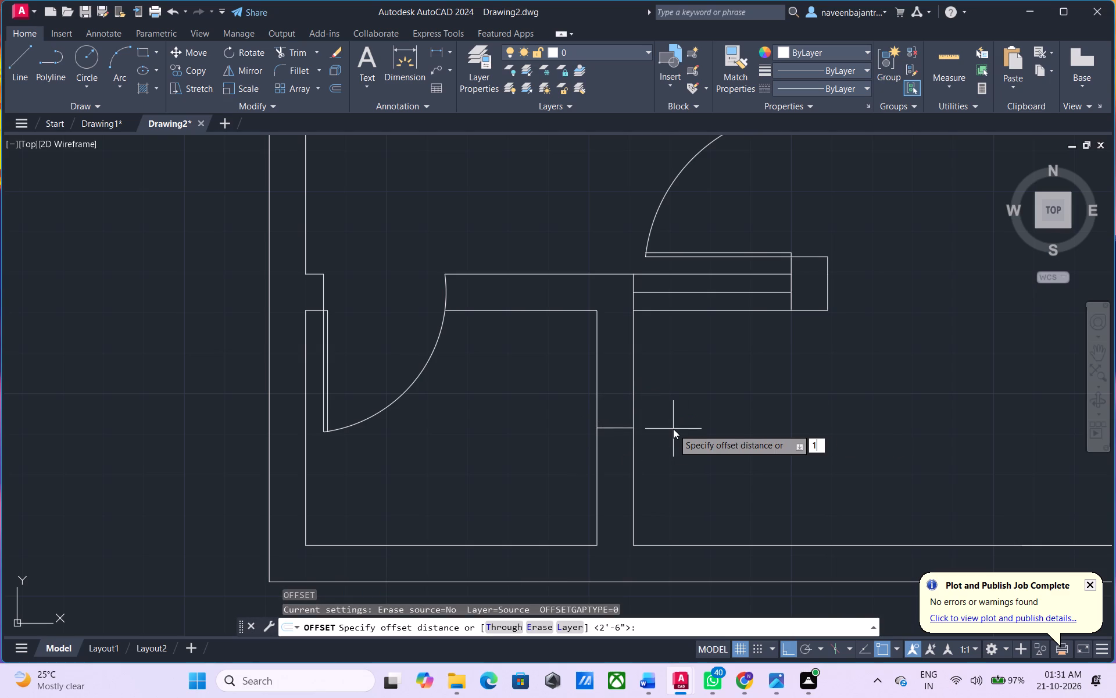
{"action": "key", "text": "Return"}
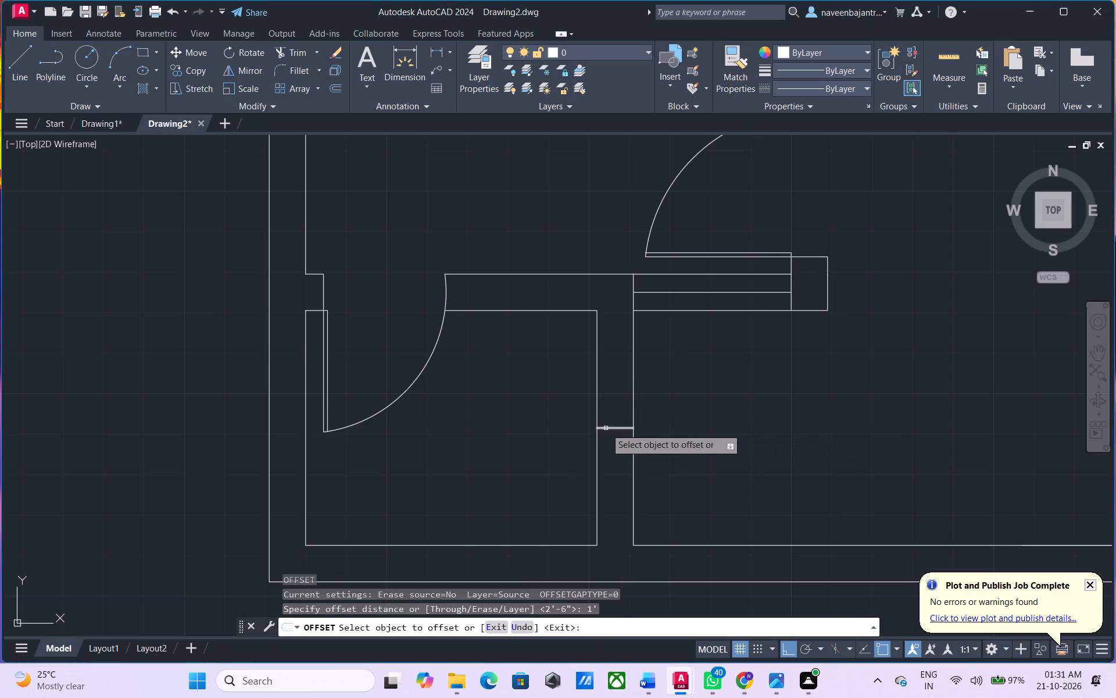
{"action": "left_click", "coordinate": [606, 427]}
{"action": "left_click", "coordinate": [607, 410]}
{"action": "left_click", "coordinate": [614, 427]}
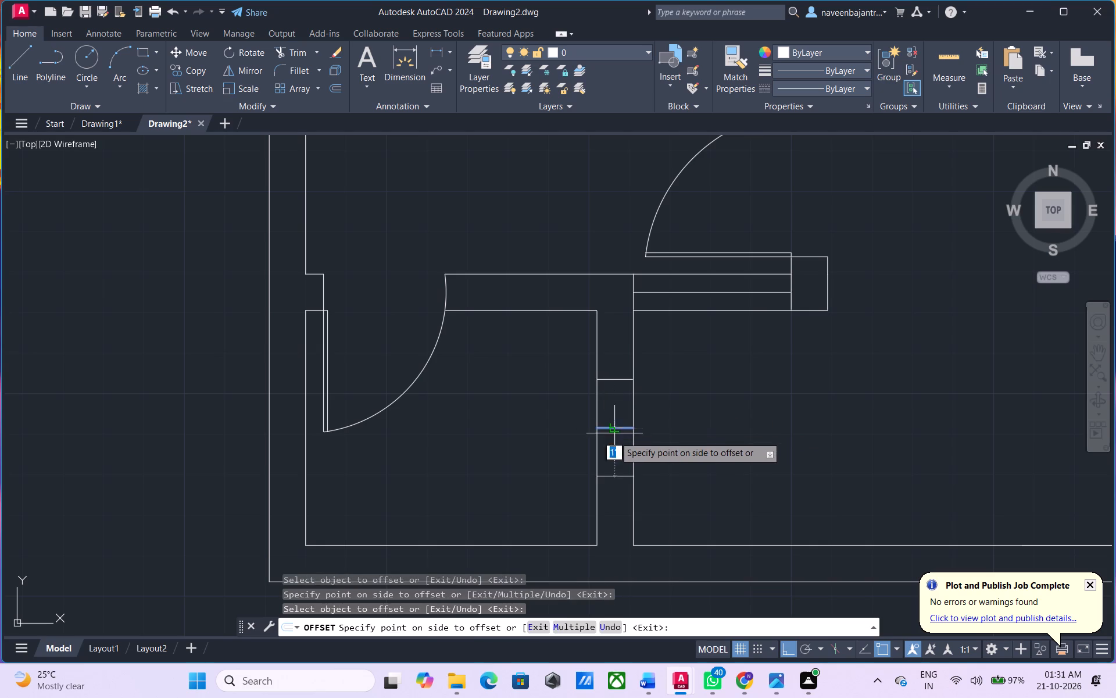
{"action": "left_click", "coordinate": [614, 452]}
{"action": "key", "text": "Escape"}
Remove the original middle cross line between the two offset lines.
{"action": "type", "text": "TR"}
{"action": "key", "text": "space"}
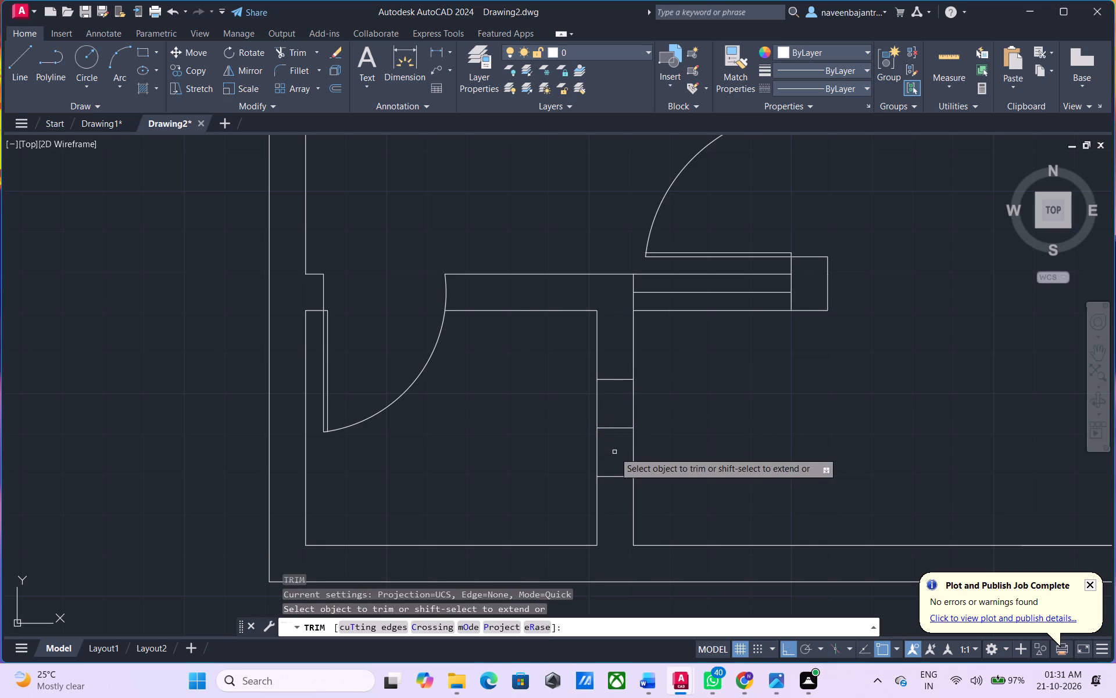
{"action": "left_click", "coordinate": [616, 428]}
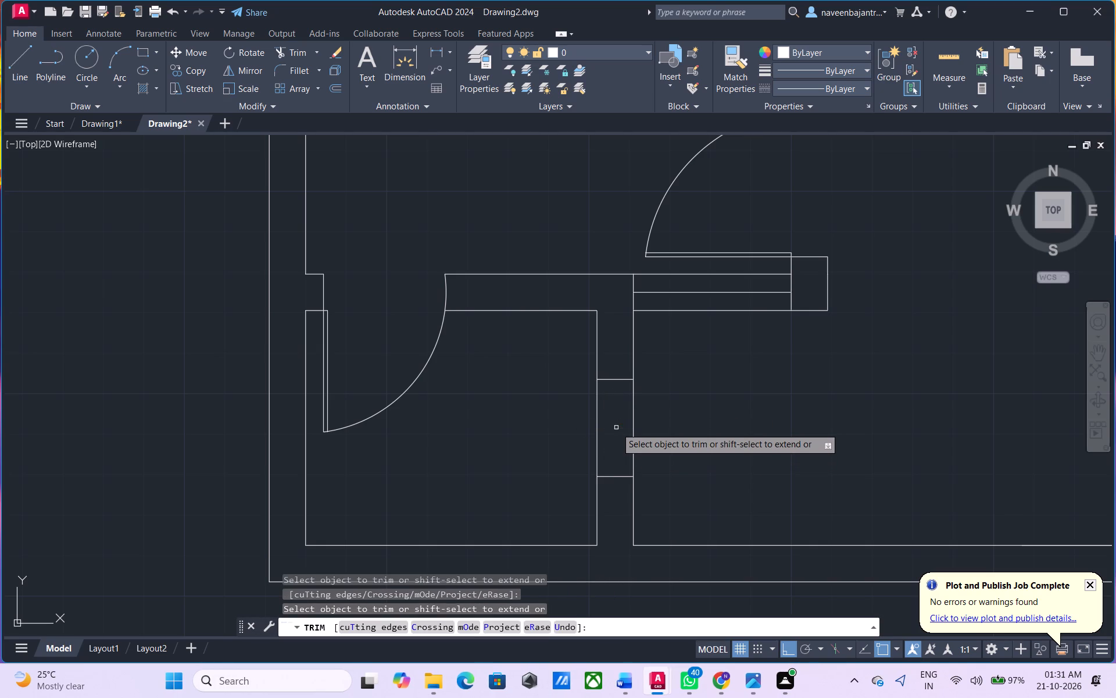
{"action": "key", "text": "Escape"}
Draw a vertical line about 2' long inside the wall, joining the midpoints of the two offset cross lines.
{"action": "type", "text": "L"}
{"action": "key", "text": "space"}
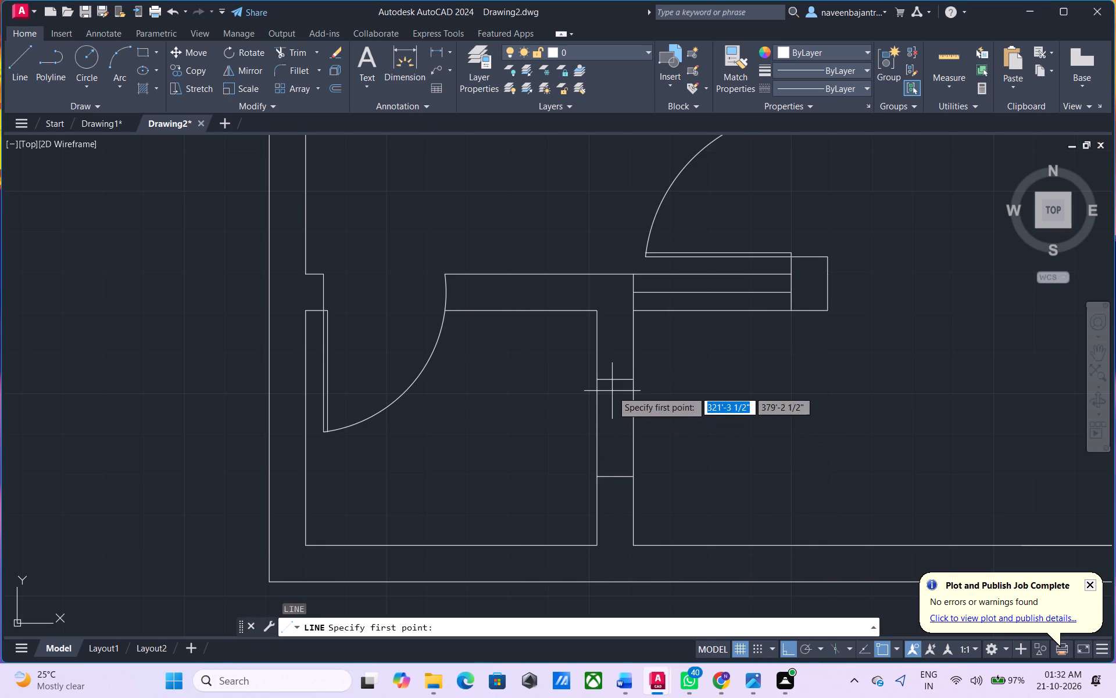
{"action": "left_click", "coordinate": [613, 381]}
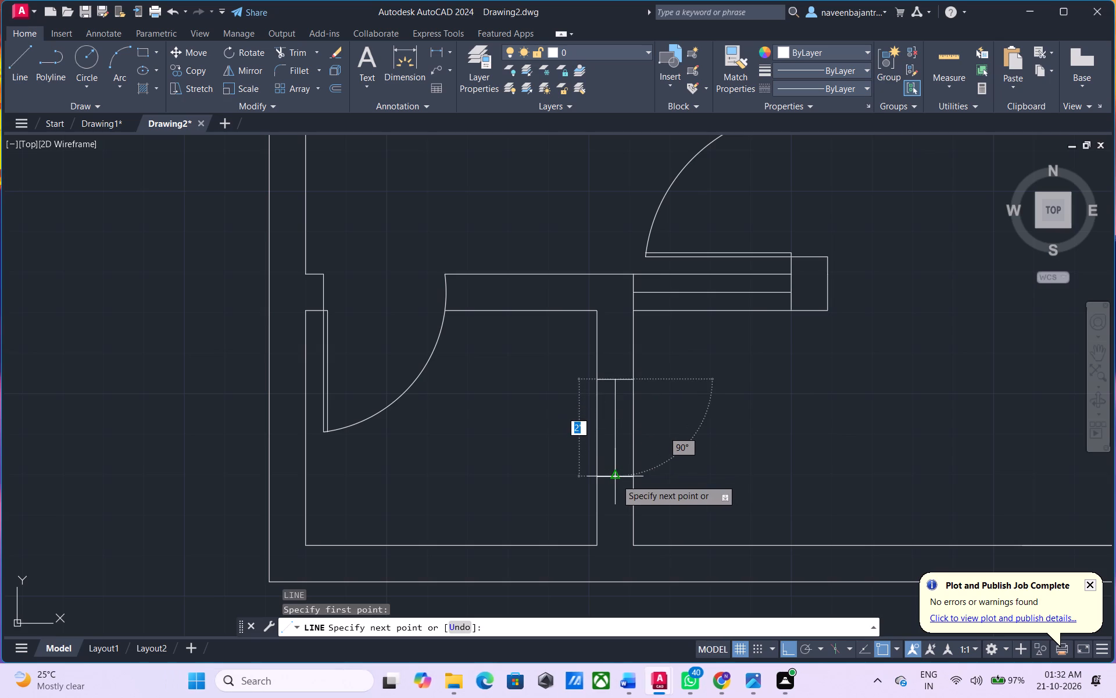
{"action": "left_click", "coordinate": [616, 479]}
{"action": "key", "text": "Escape"}
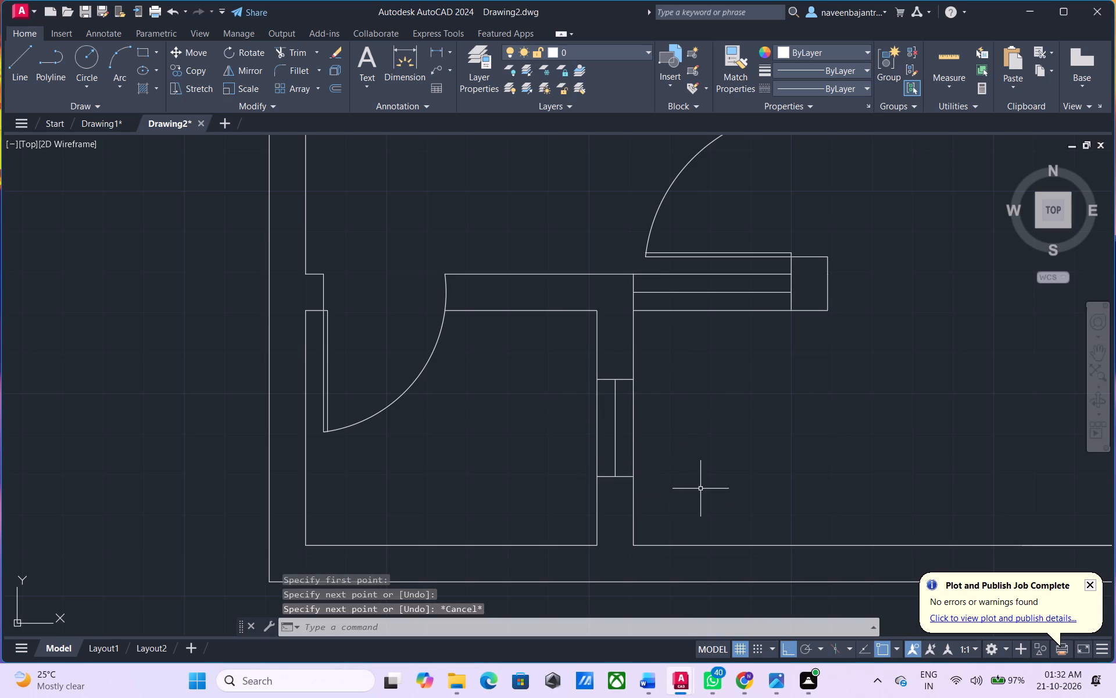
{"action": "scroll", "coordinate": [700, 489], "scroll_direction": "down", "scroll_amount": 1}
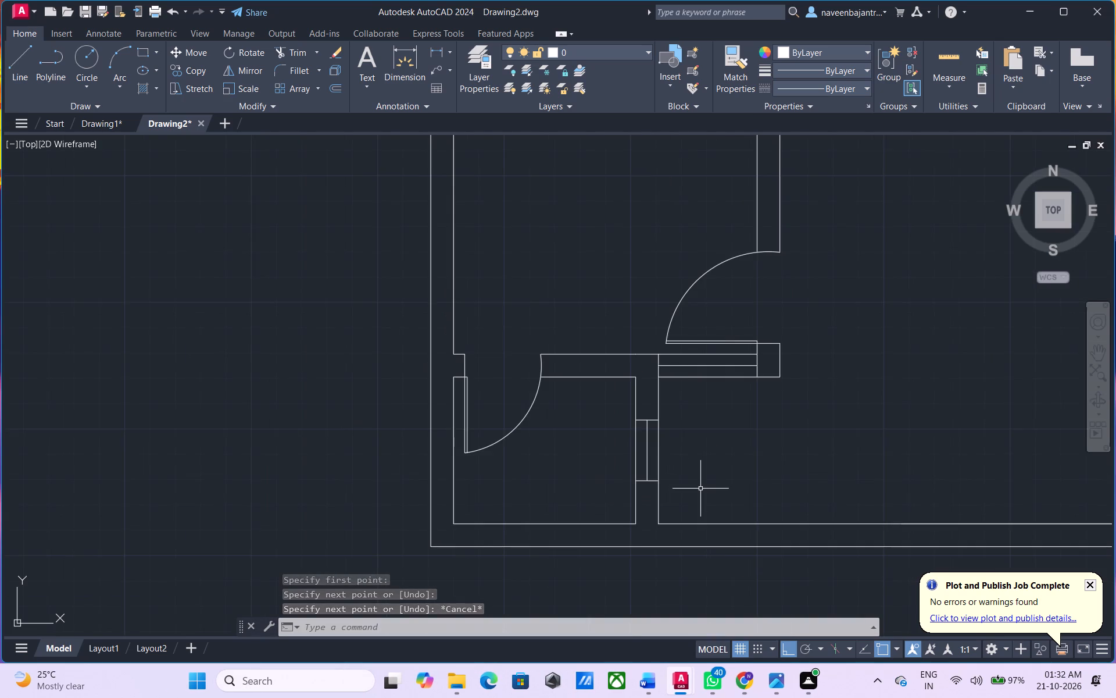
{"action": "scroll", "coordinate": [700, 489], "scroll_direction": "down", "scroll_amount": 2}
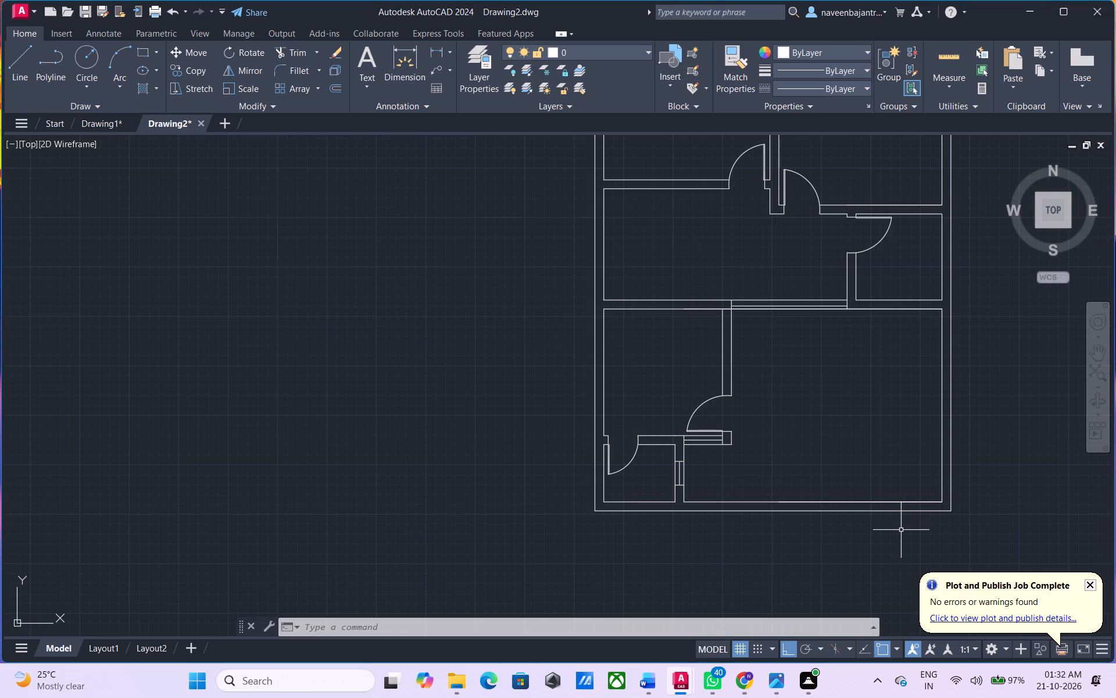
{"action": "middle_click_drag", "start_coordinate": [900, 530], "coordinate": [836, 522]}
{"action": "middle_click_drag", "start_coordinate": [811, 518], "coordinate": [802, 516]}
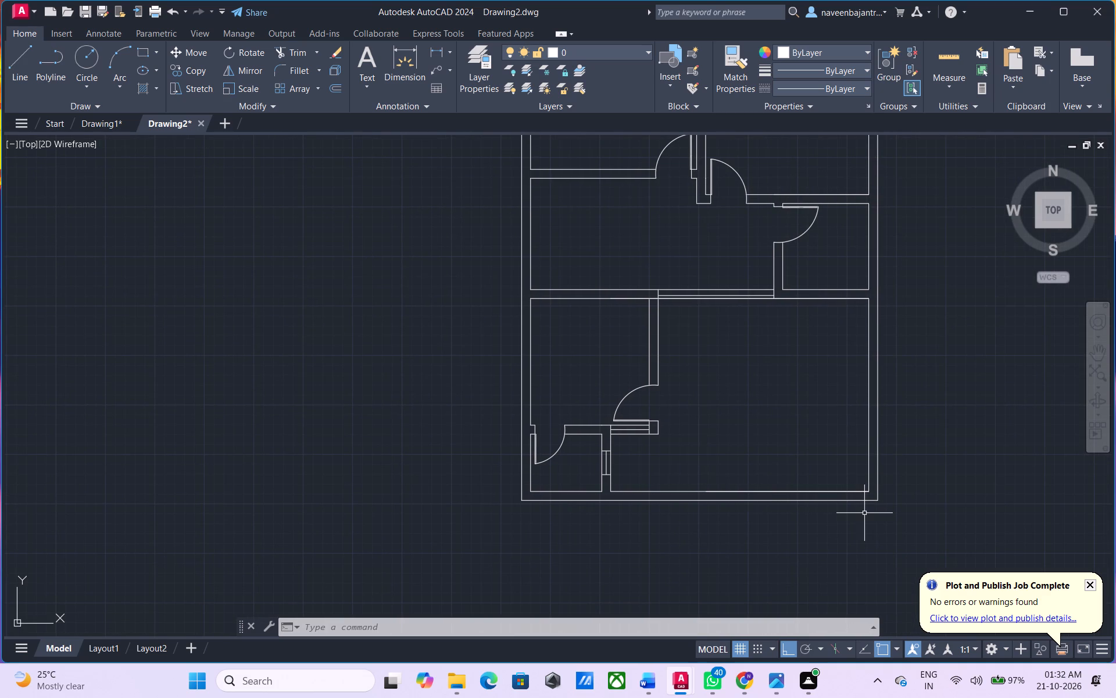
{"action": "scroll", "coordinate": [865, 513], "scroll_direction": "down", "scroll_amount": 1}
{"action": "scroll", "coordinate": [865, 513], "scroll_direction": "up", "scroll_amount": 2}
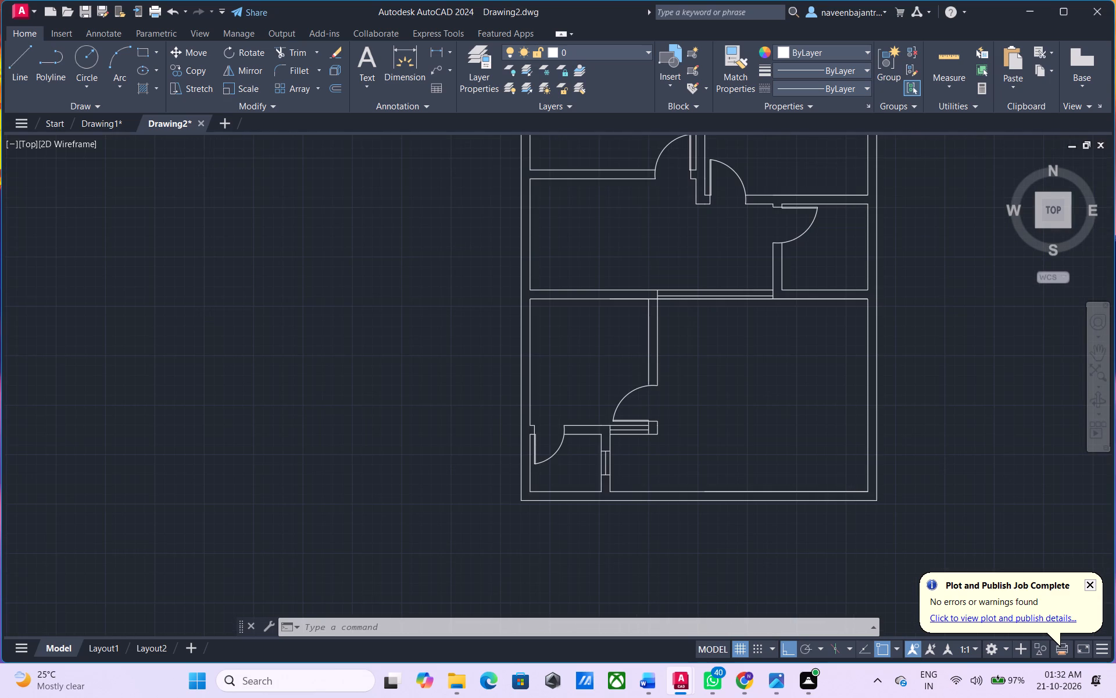
Draw two vertical lines across the large lower-right room's bottom wall, one near its right corner and one just right of the wall's middle.
{"action": "key", "text": "Escape"}
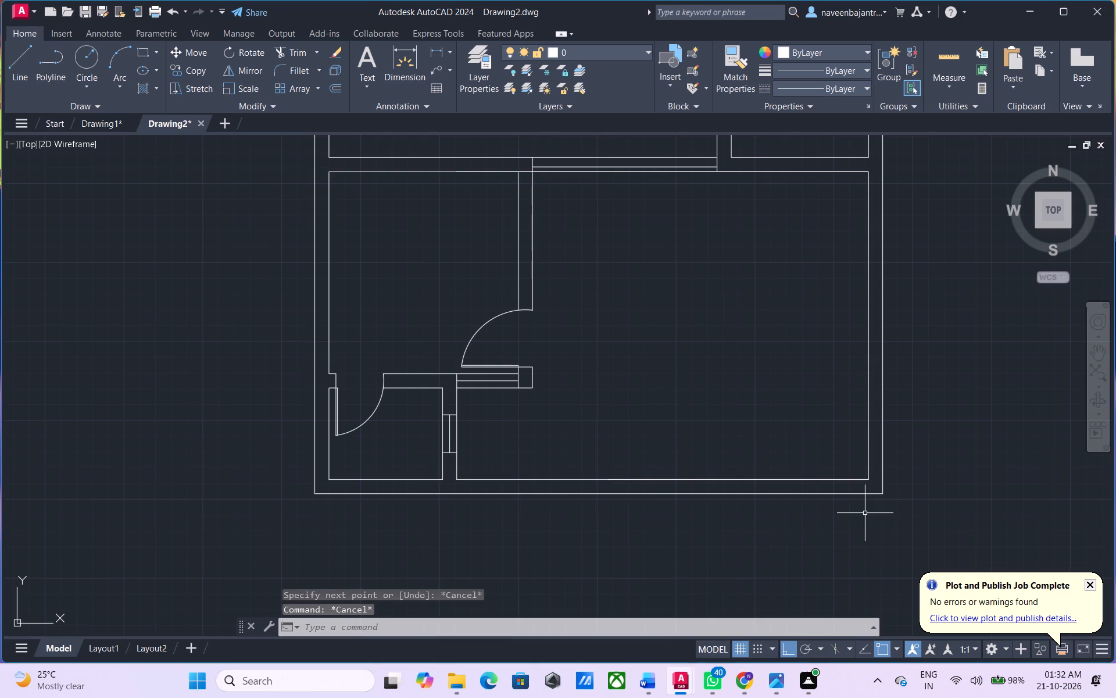
{"action": "type", "text": "L"}
{"action": "key", "text": "space"}
{"action": "left_click", "coordinate": [852, 465]}
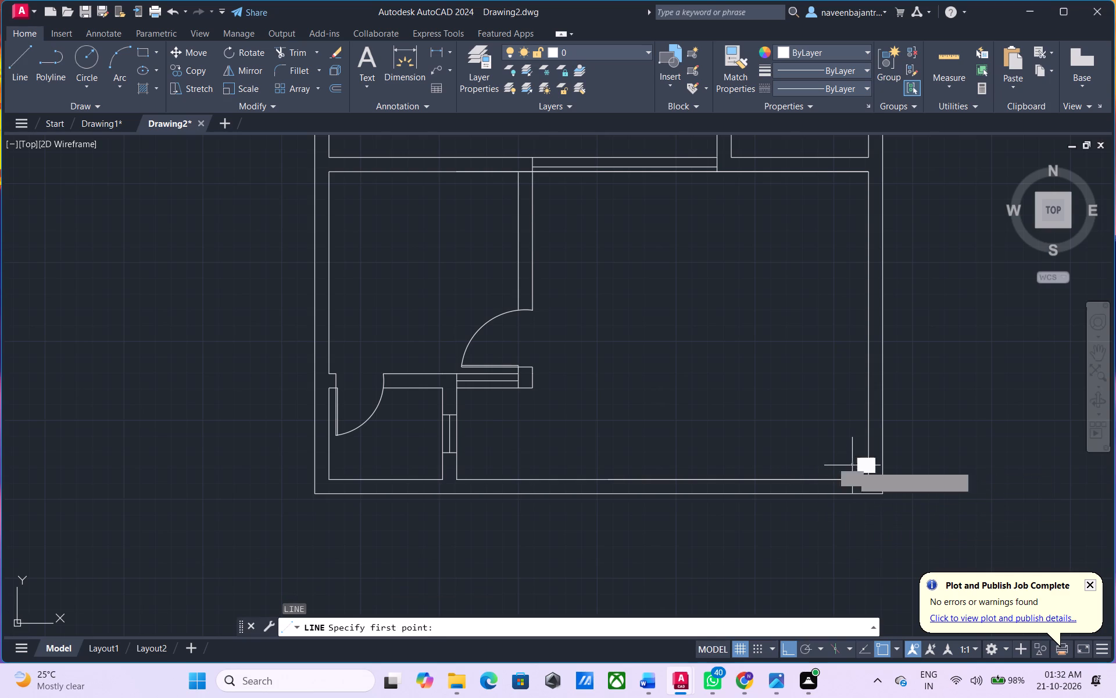
{"action": "left_click", "coordinate": [859, 514]}
{"action": "key", "text": "Escape"}
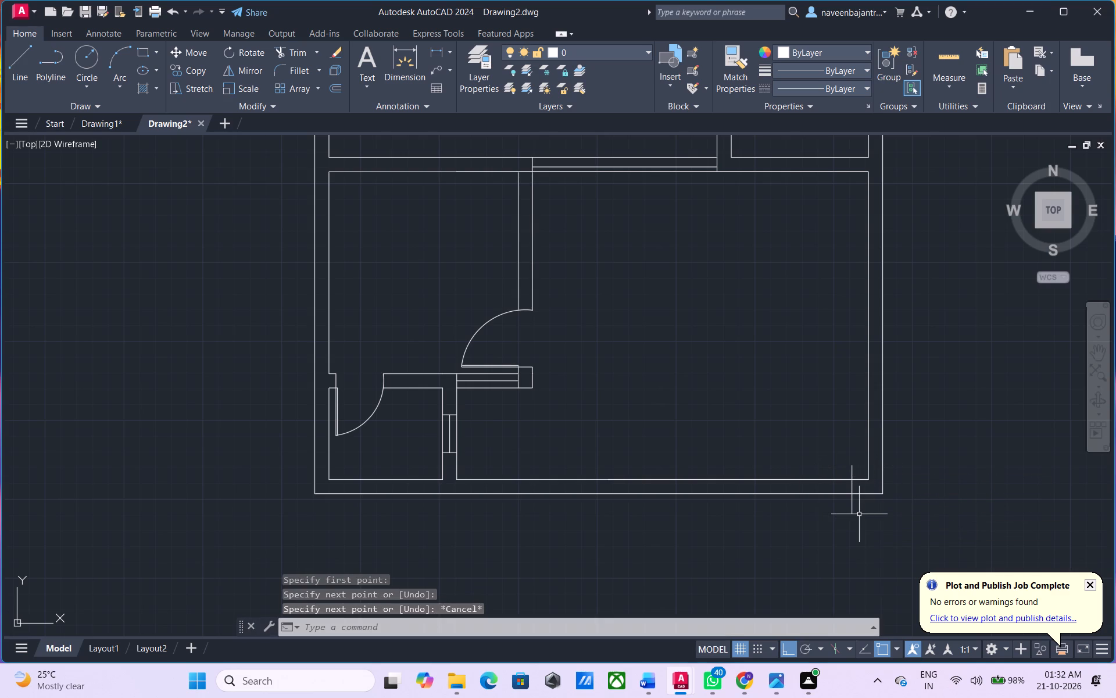
{"action": "key", "text": "l"}
{"action": "key", "text": "space"}
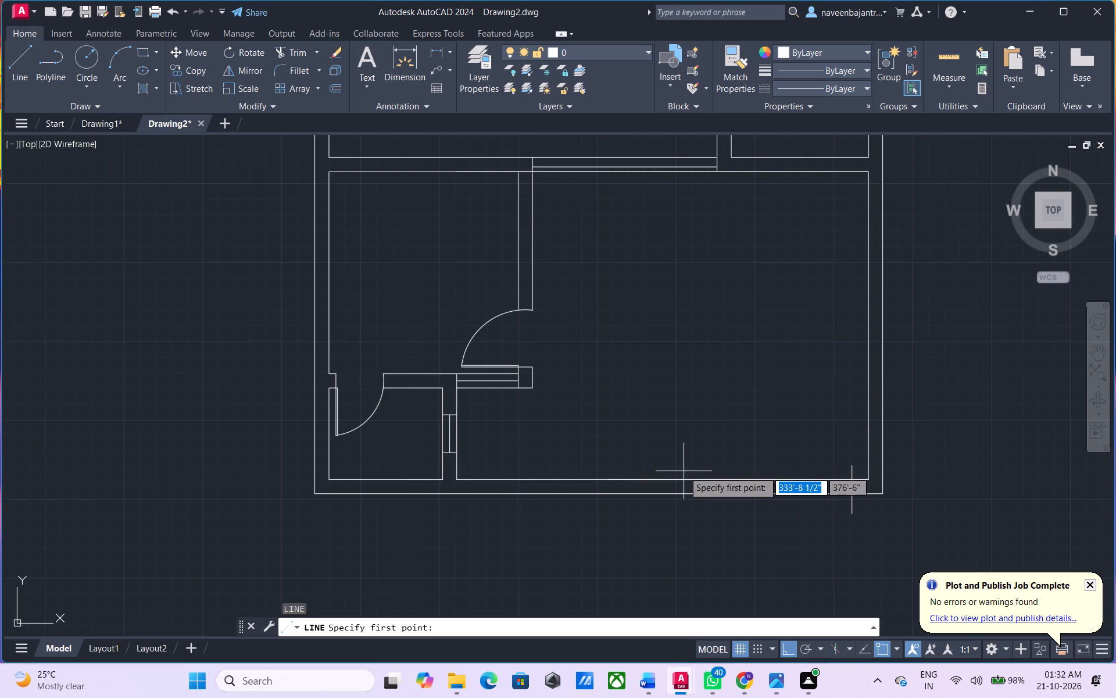
{"action": "left_click", "coordinate": [684, 471]}
{"action": "left_click", "coordinate": [685, 512]}
{"action": "key", "text": "Escape"}
Trim both cross lines to the wall faces and remove the bottom wall's two lines between them, leaving an opening with closed wall ends.
{"action": "type", "text": "TR"}
{"action": "key", "text": "space"}
{"action": "left_click", "coordinate": [685, 512]}
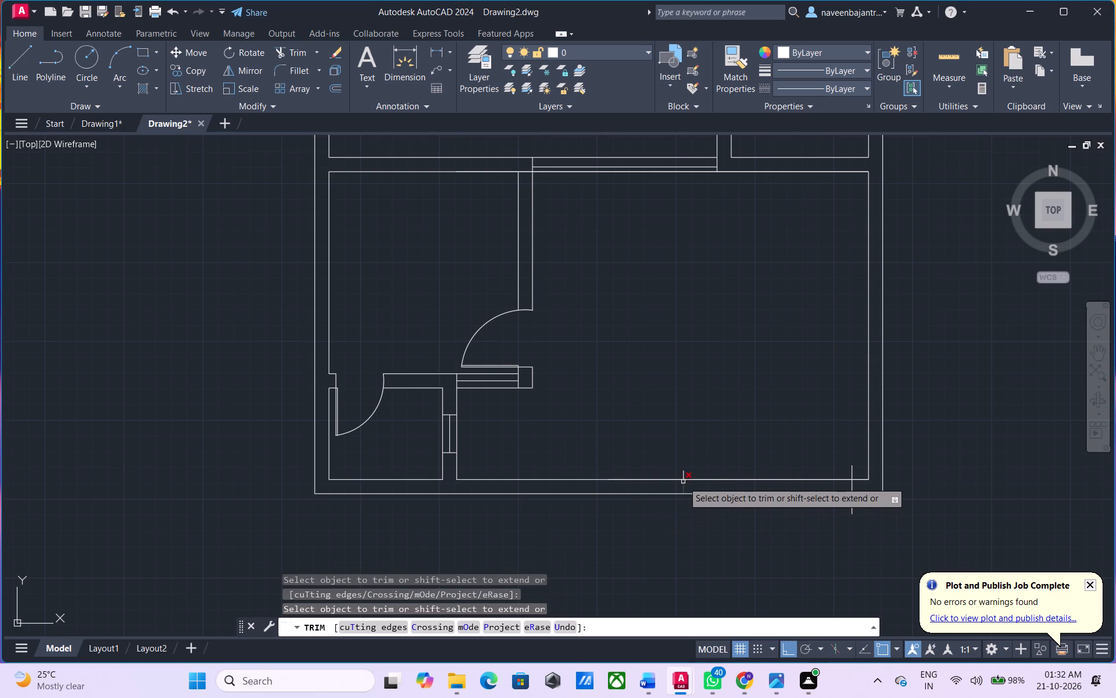
{"action": "left_click", "coordinate": [683, 476]}
{"action": "left_click", "coordinate": [724, 479]}
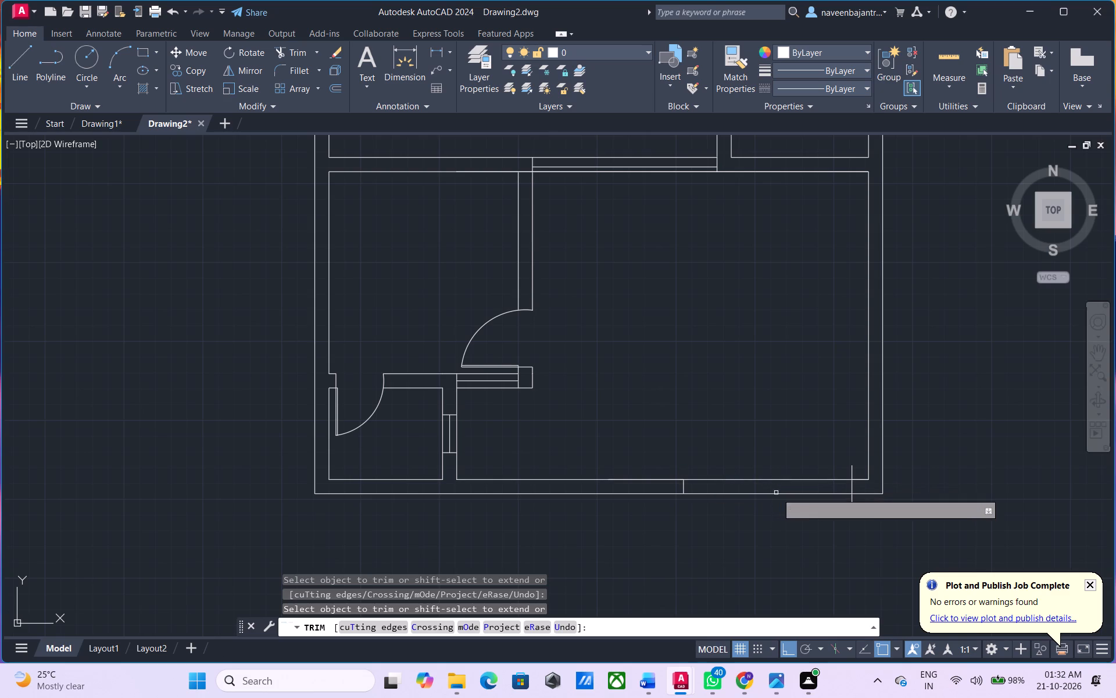
{"action": "left_click", "coordinate": [777, 493]}
{"action": "left_click", "coordinate": [792, 480]}
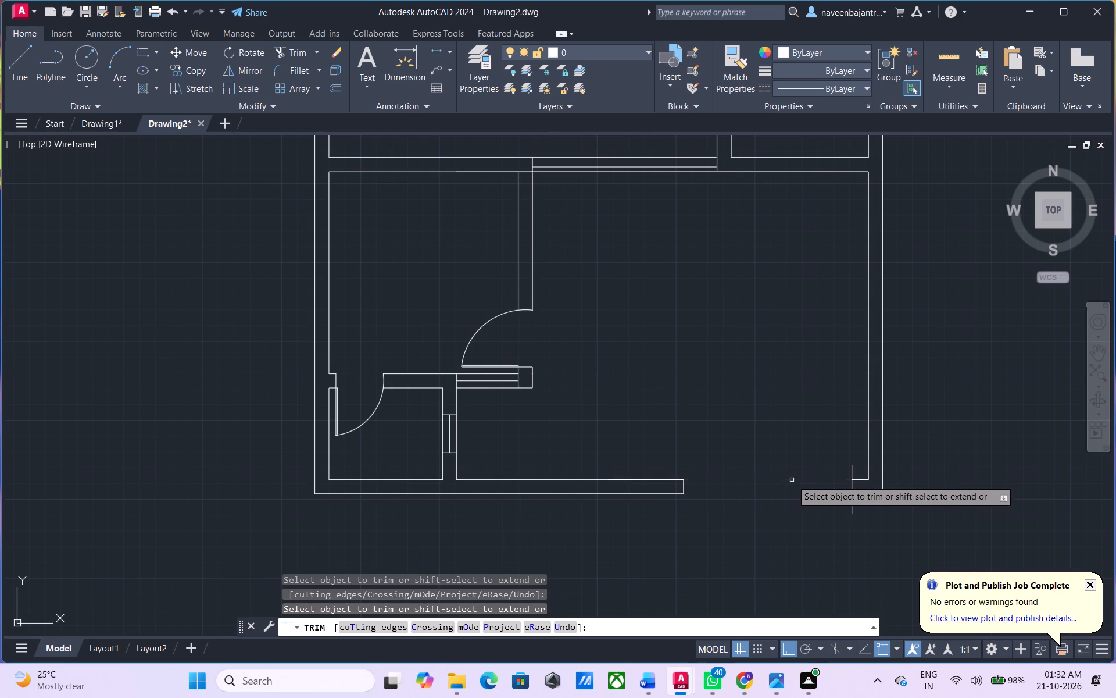
{"action": "left_click", "coordinate": [851, 507]}
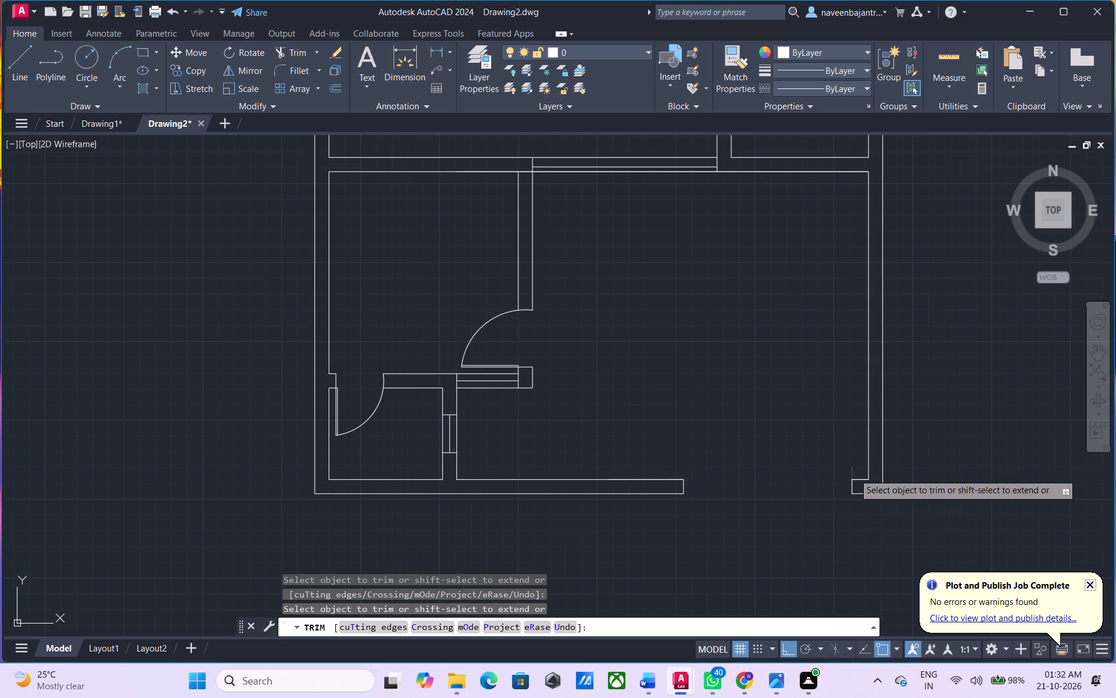
{"action": "left_click", "coordinate": [854, 473]}
{"action": "key", "text": "Escape"}
Open the list of loadable linetypes in acadiso.lin and look through the available line patterns, including the hidden ones.
{"action": "scroll", "coordinate": [823, 496], "scroll_direction": "down", "scroll_amount": 1}
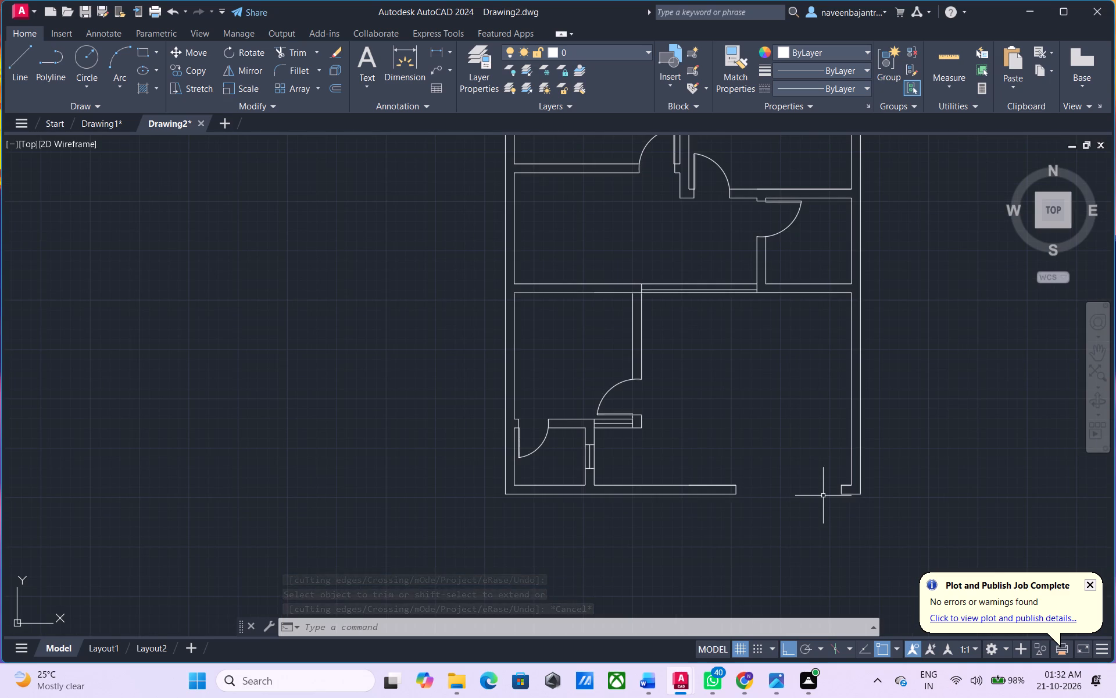
{"action": "scroll", "coordinate": [788, 372], "scroll_direction": "down", "scroll_amount": 1}
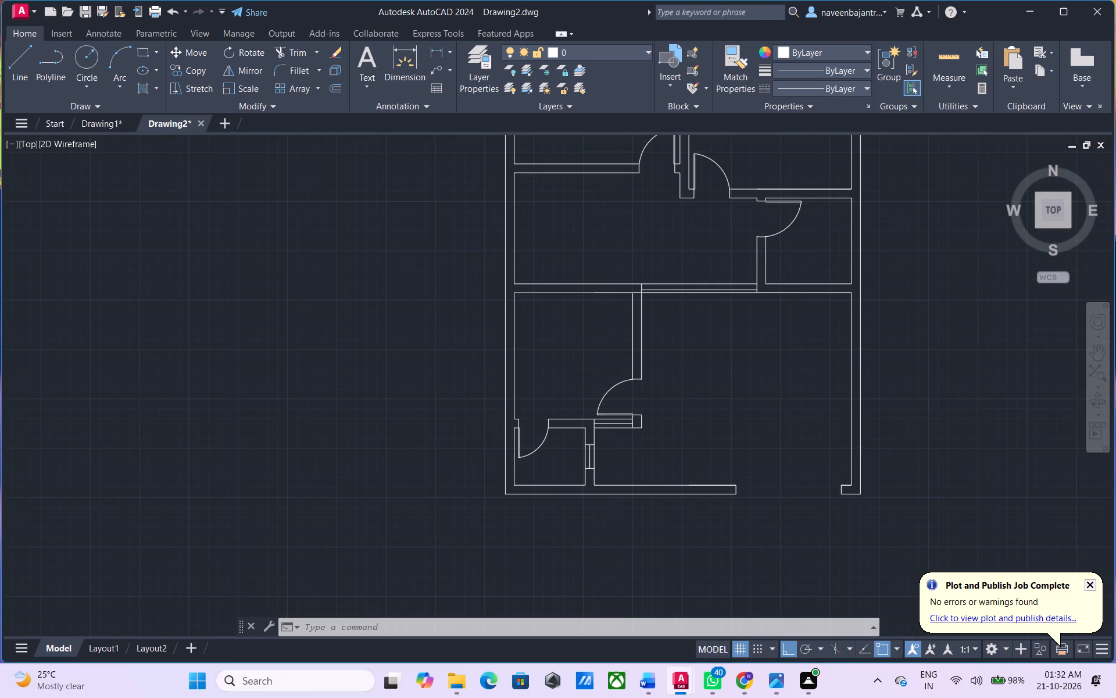
{"action": "middle_click_drag", "start_coordinate": [775, 400], "coordinate": [775, 400]}
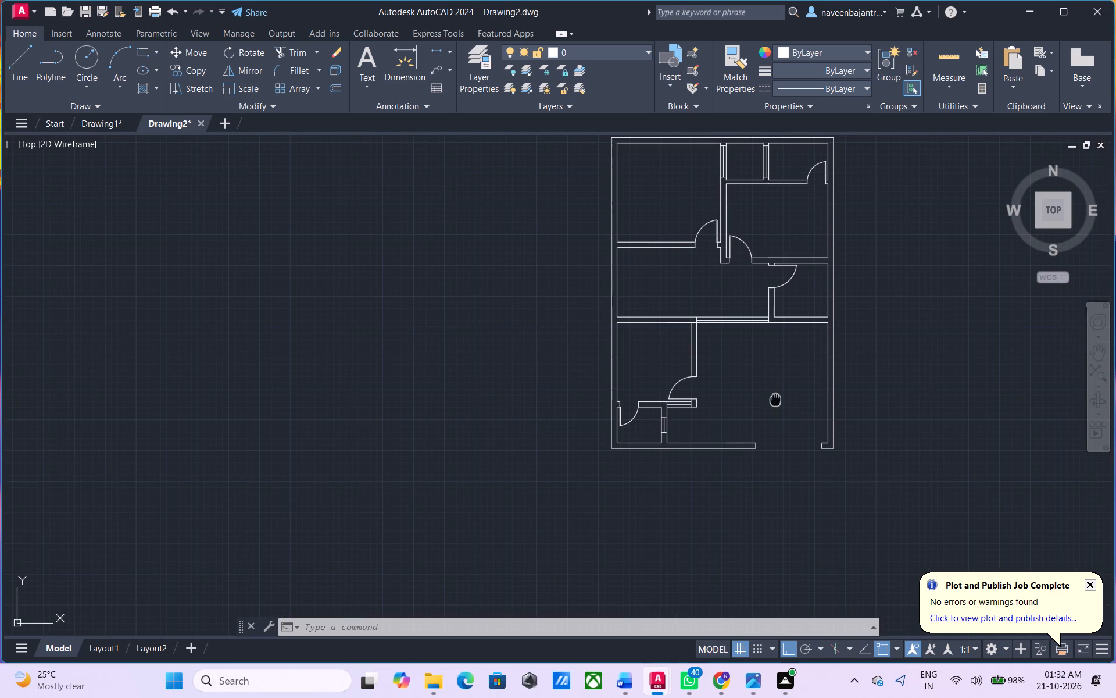
{"action": "middle_click_drag", "start_coordinate": [775, 400], "coordinate": [720, 480]}
{"action": "scroll", "coordinate": [720, 480], "scroll_direction": "up", "scroll_amount": 1}
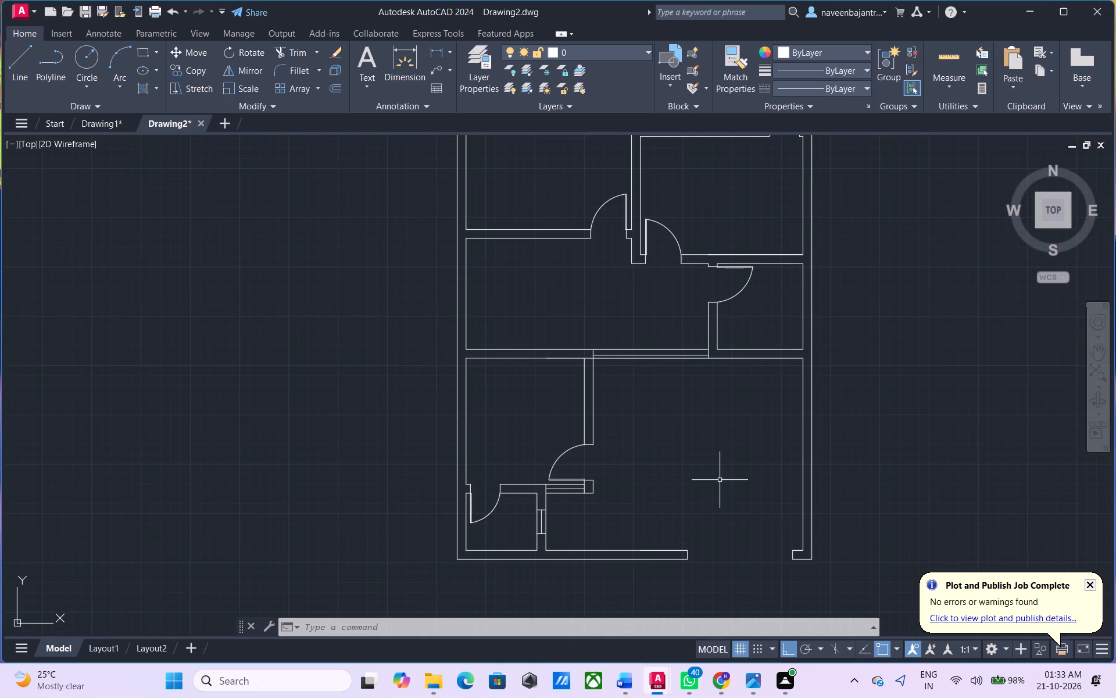
{"action": "left_click", "coordinate": [834, 84]}
{"action": "left_click", "coordinate": [812, 153]}
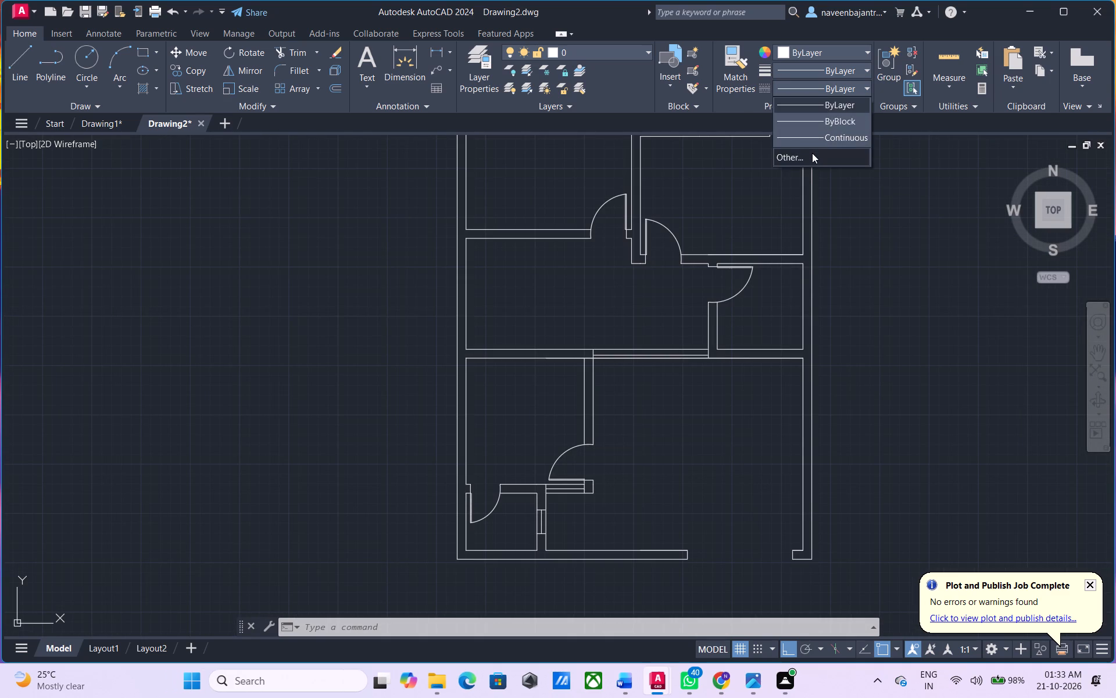
{"action": "left_click", "coordinate": [698, 215]}
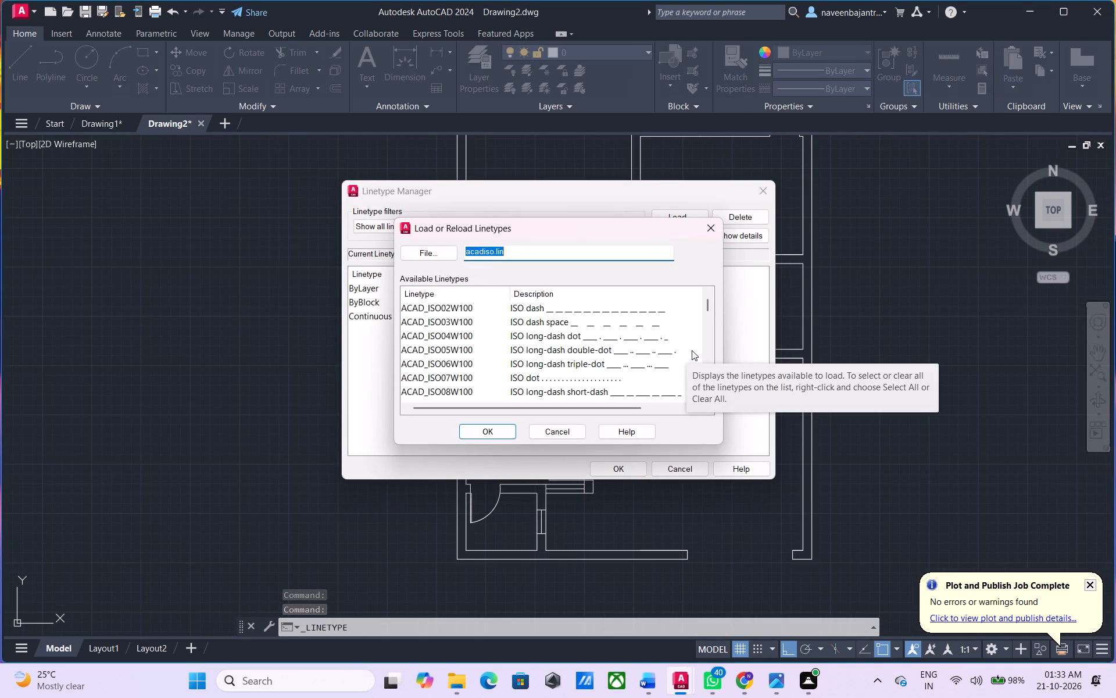
{"action": "scroll", "coordinate": [692, 350], "scroll_direction": "down", "scroll_amount": 1}
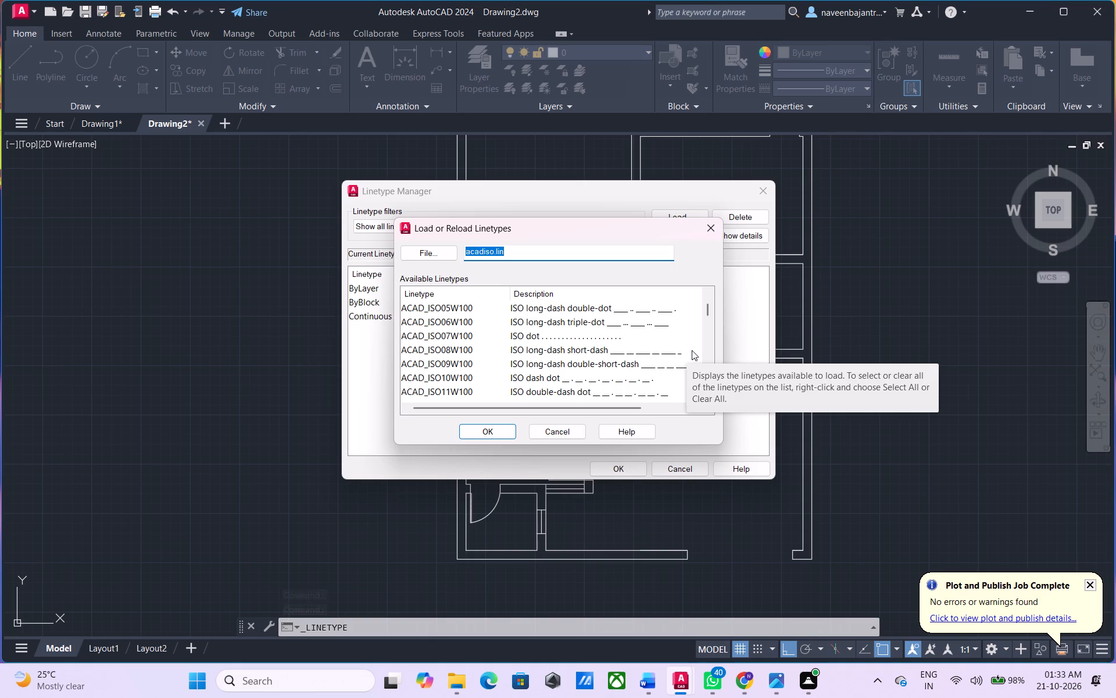
{"action": "scroll", "coordinate": [692, 350], "scroll_direction": "down", "scroll_amount": 1}
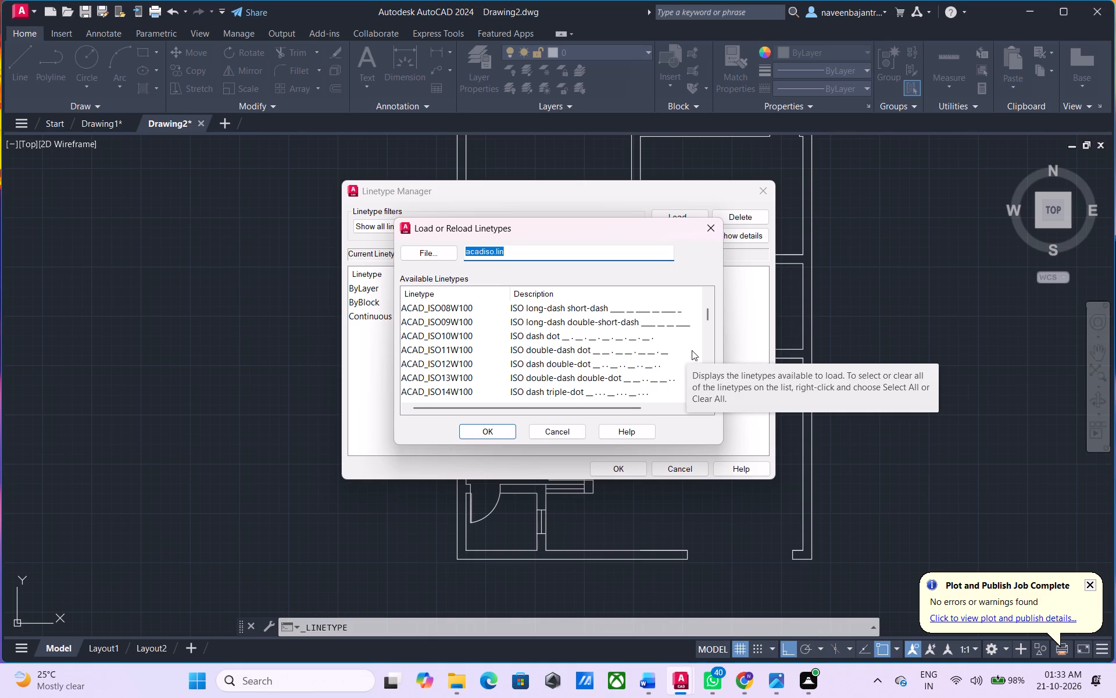
{"action": "scroll", "coordinate": [692, 350], "scroll_direction": "down", "scroll_amount": 1}
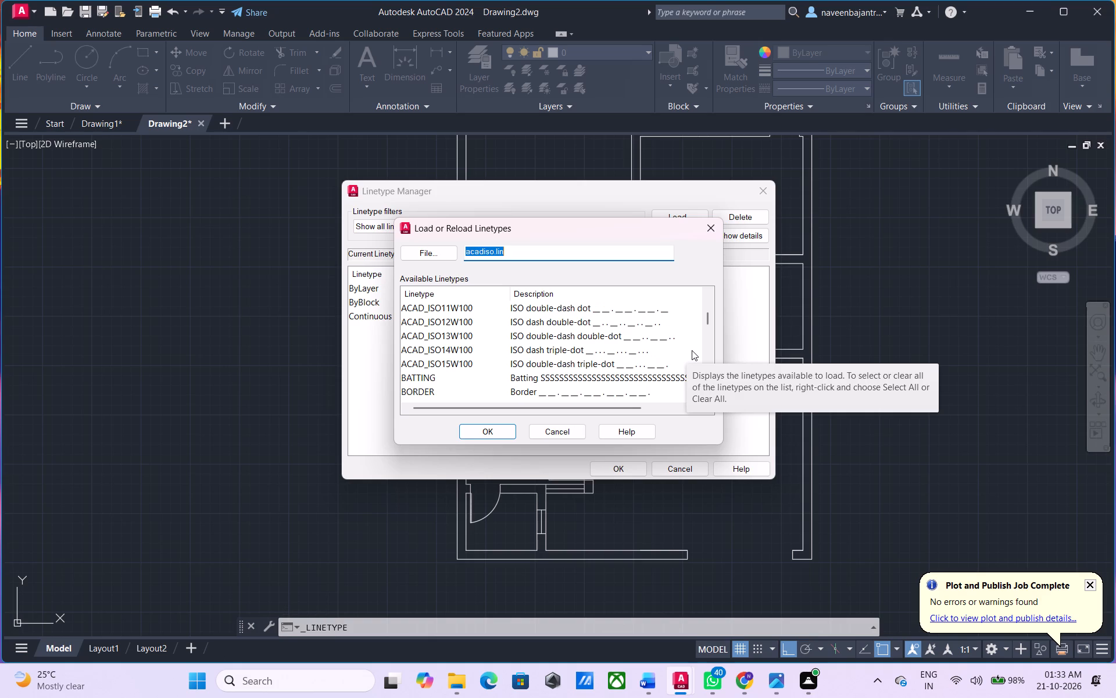
{"action": "scroll", "coordinate": [692, 350], "scroll_direction": "down", "scroll_amount": 1}
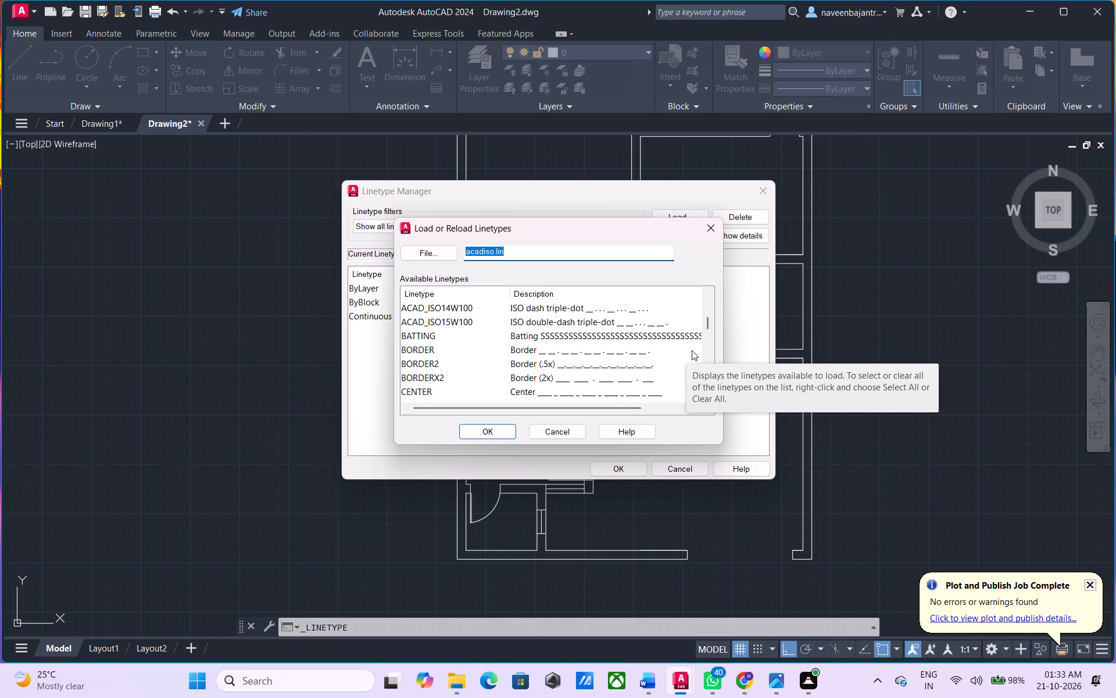
{"action": "scroll", "coordinate": [692, 350], "scroll_direction": "down", "scroll_amount": 1}
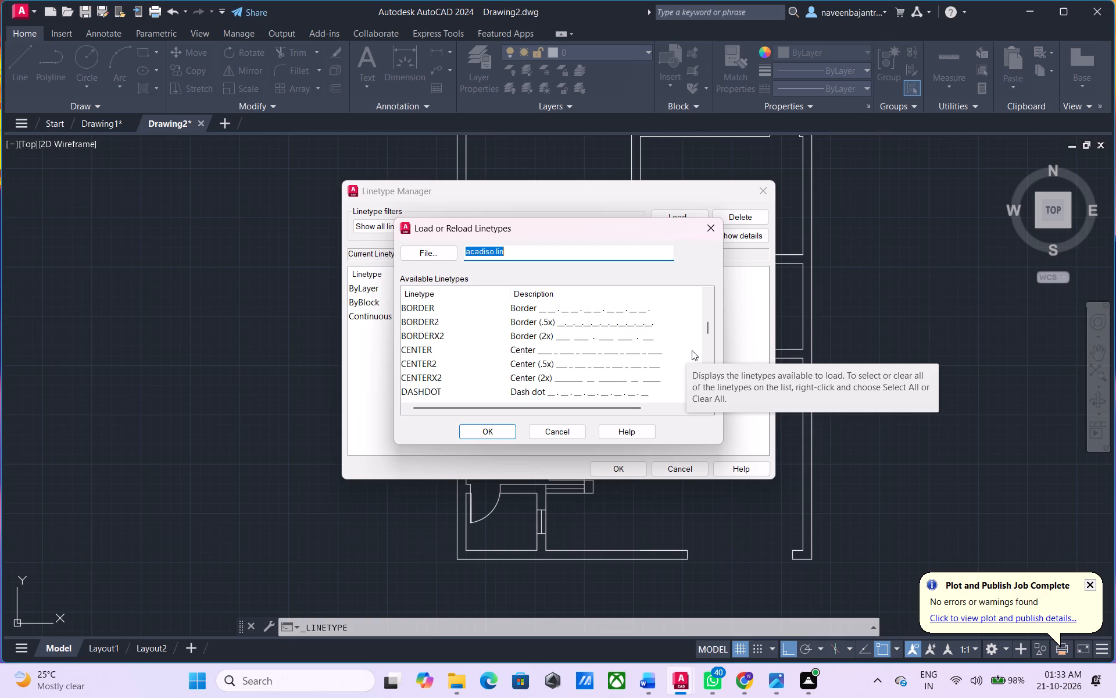
{"action": "scroll", "coordinate": [692, 350], "scroll_direction": "down", "scroll_amount": 2}
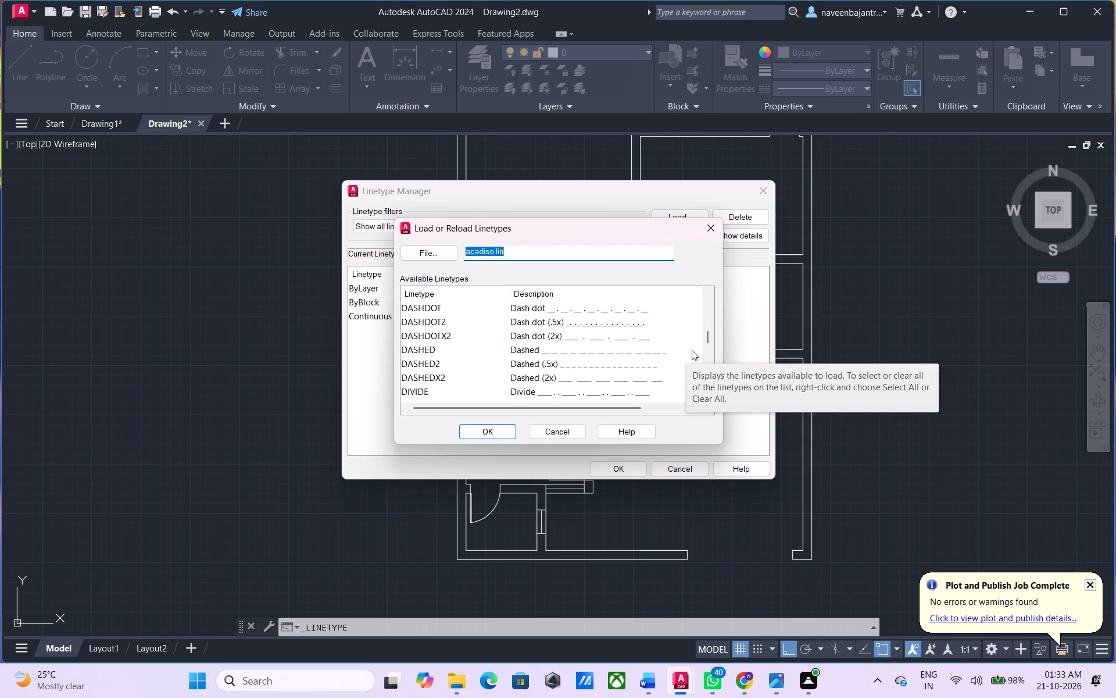
{"action": "scroll", "coordinate": [692, 350], "scroll_direction": "down", "scroll_amount": 1}
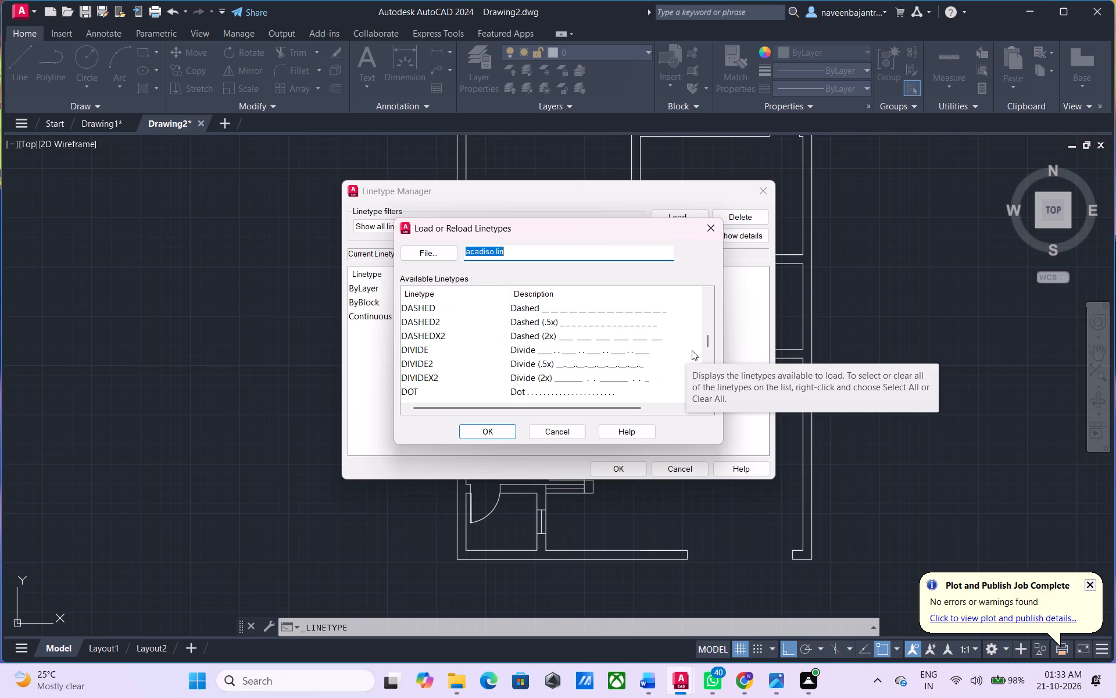
{"action": "scroll", "coordinate": [692, 350], "scroll_direction": "down", "scroll_amount": 1}
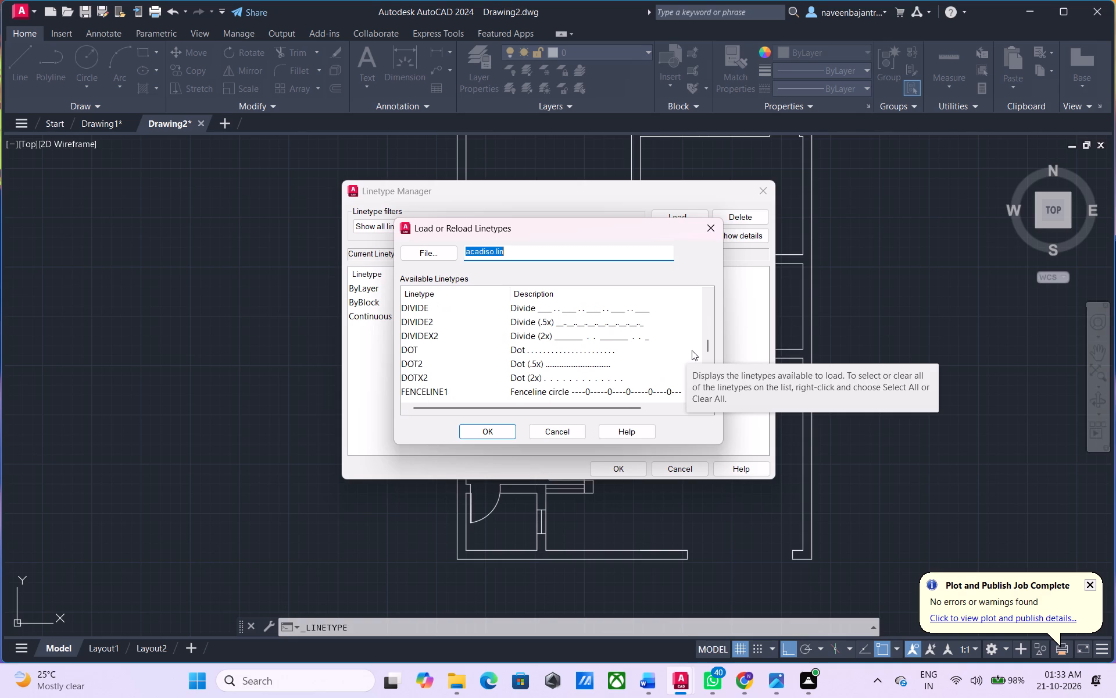
{"action": "scroll", "coordinate": [692, 350], "scroll_direction": "down", "scroll_amount": 1}
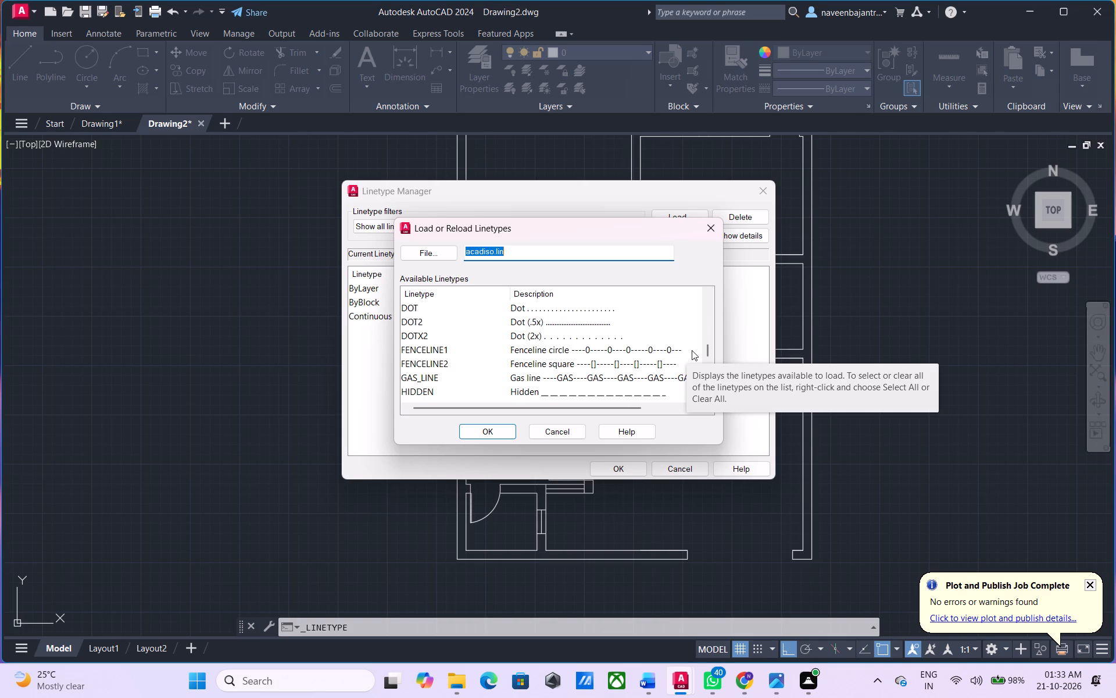
{"action": "scroll", "coordinate": [692, 350], "scroll_direction": "down", "scroll_amount": 1}
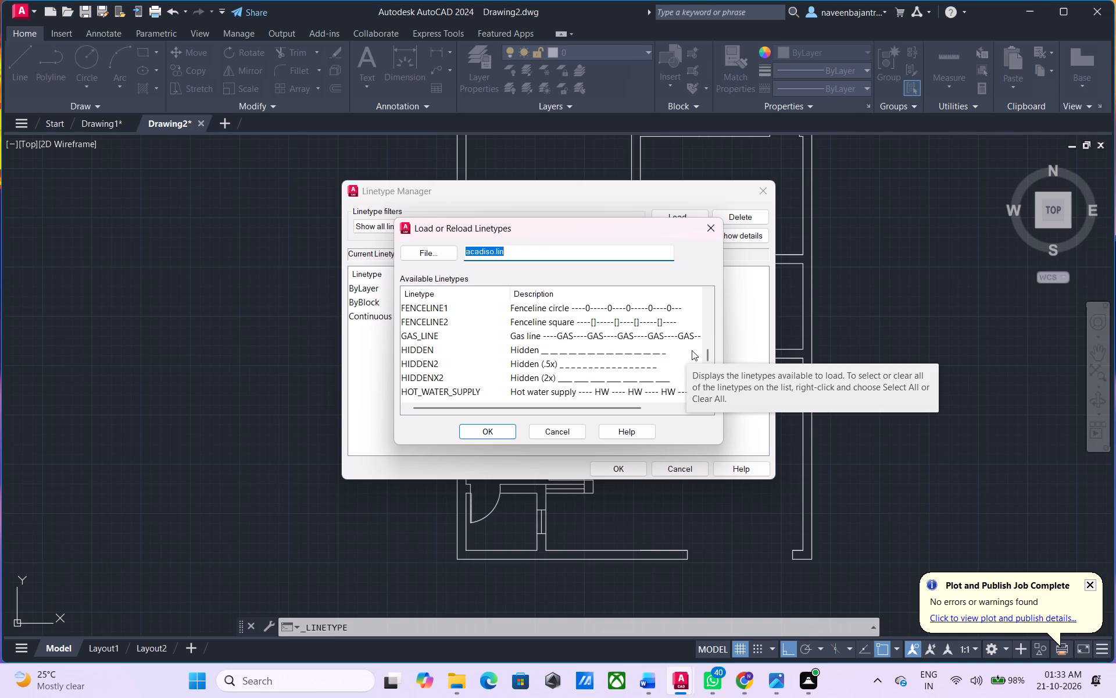
{"action": "scroll", "coordinate": [692, 350], "scroll_direction": "down", "scroll_amount": 1}
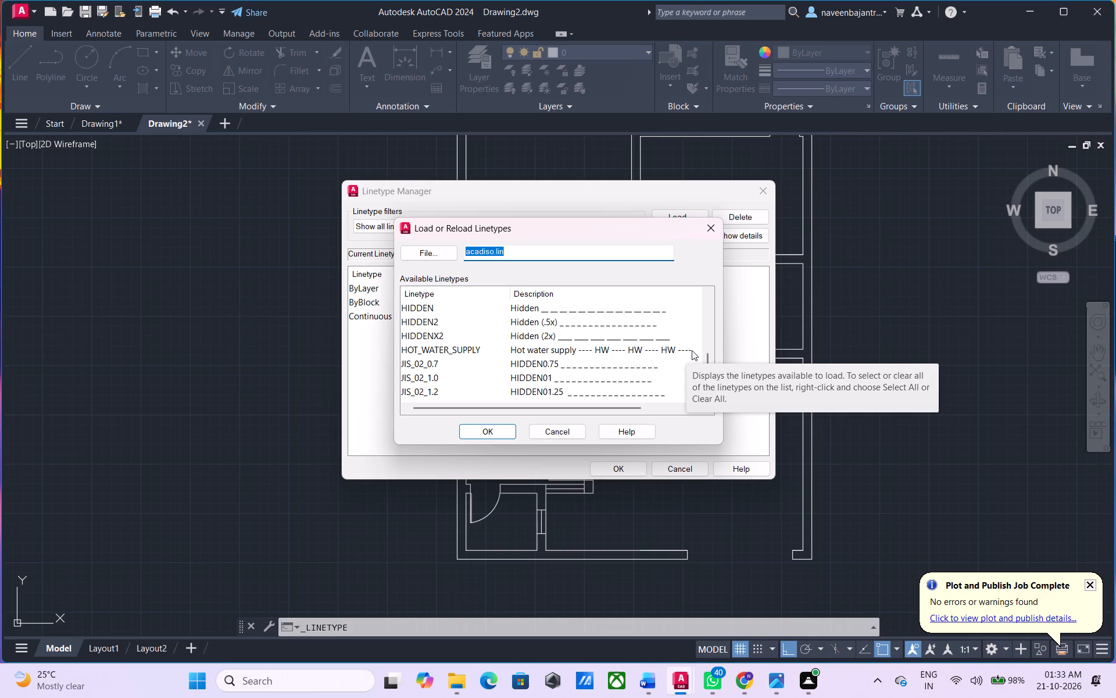
{"action": "scroll", "coordinate": [692, 350], "scroll_direction": "down", "scroll_amount": 1}
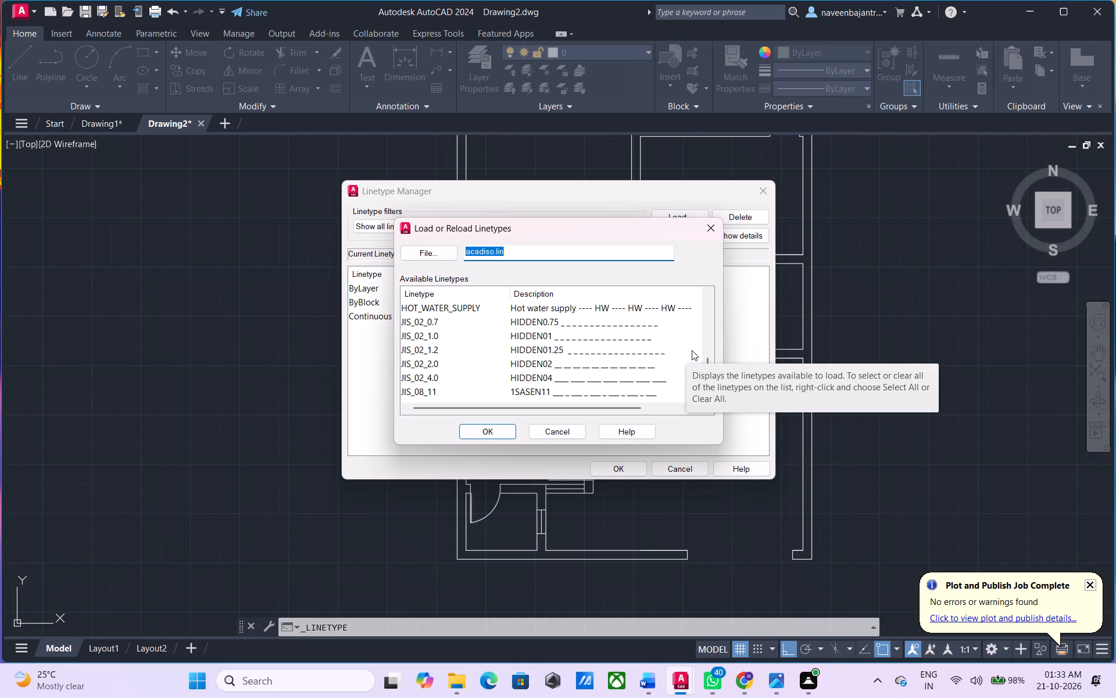
{"action": "scroll", "coordinate": [692, 350], "scroll_direction": "down", "scroll_amount": 1}
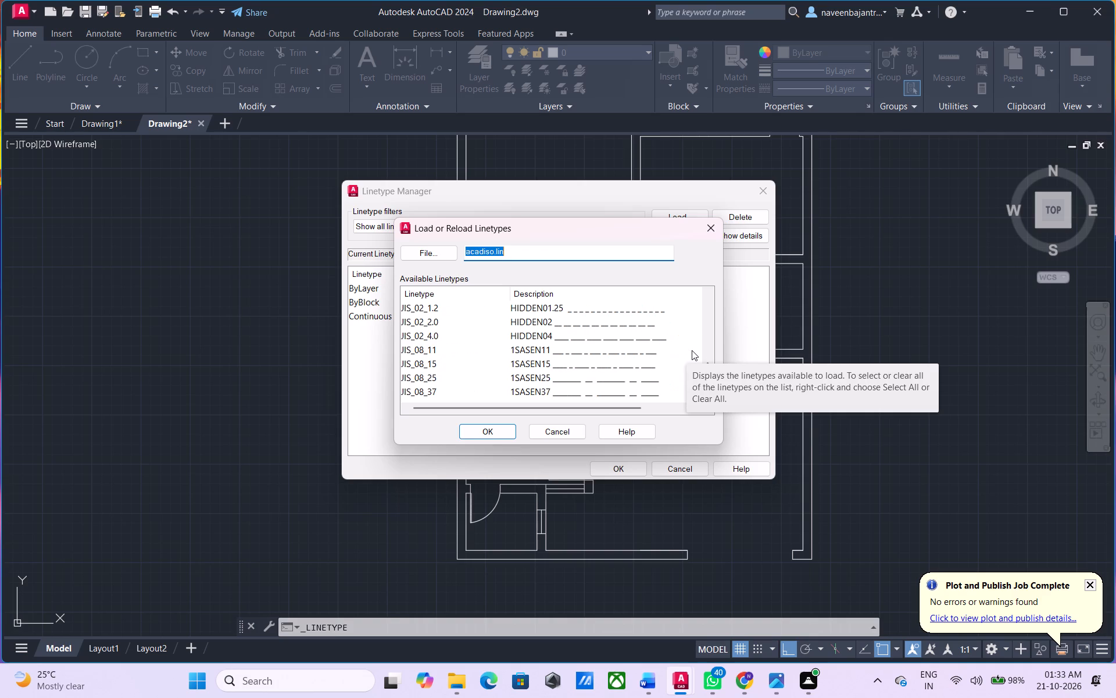
{"action": "scroll", "coordinate": [692, 350], "scroll_direction": "down", "scroll_amount": 1}
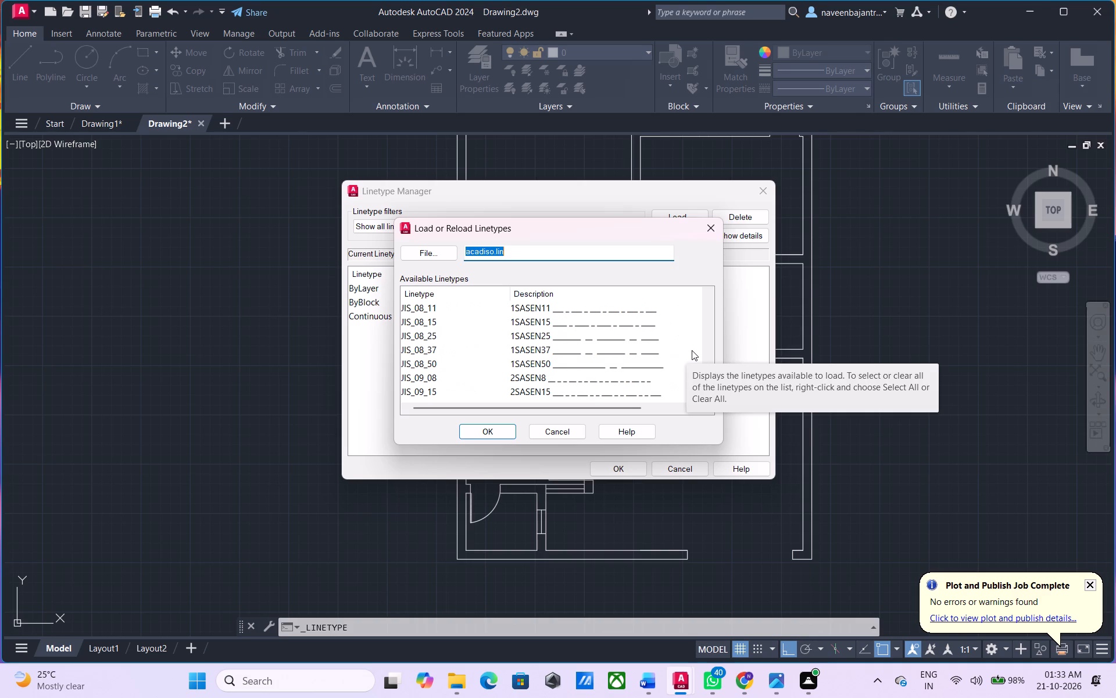
{"action": "scroll", "coordinate": [692, 350], "scroll_direction": "down", "scroll_amount": 5}
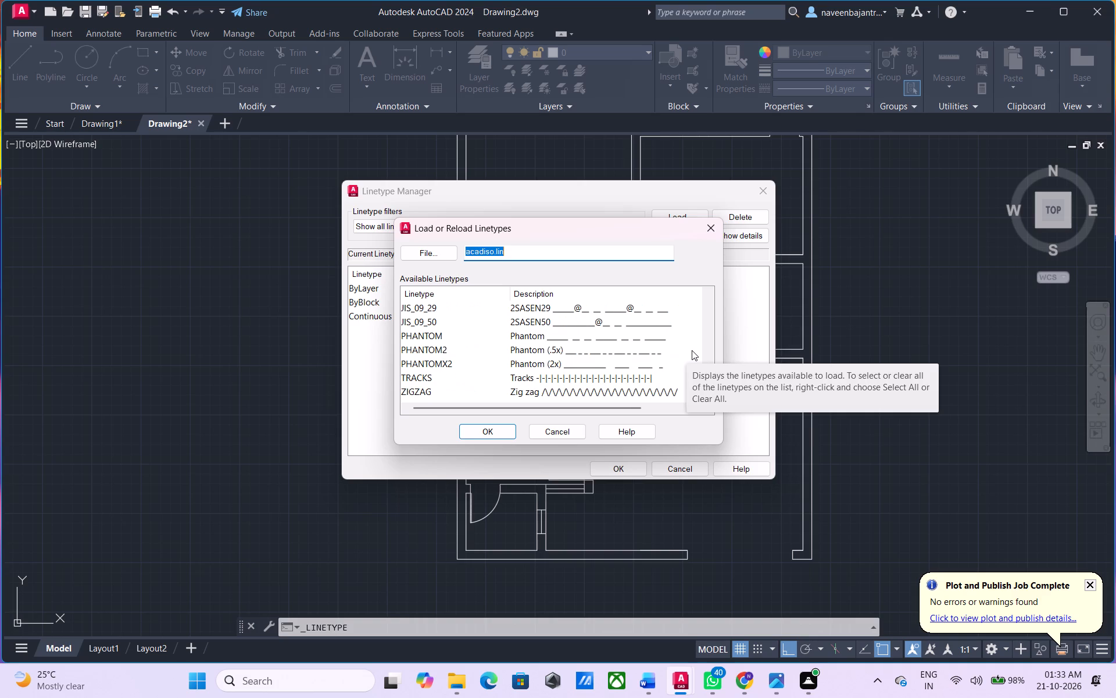
{"action": "scroll", "coordinate": [692, 350], "scroll_direction": "up", "scroll_amount": 1}
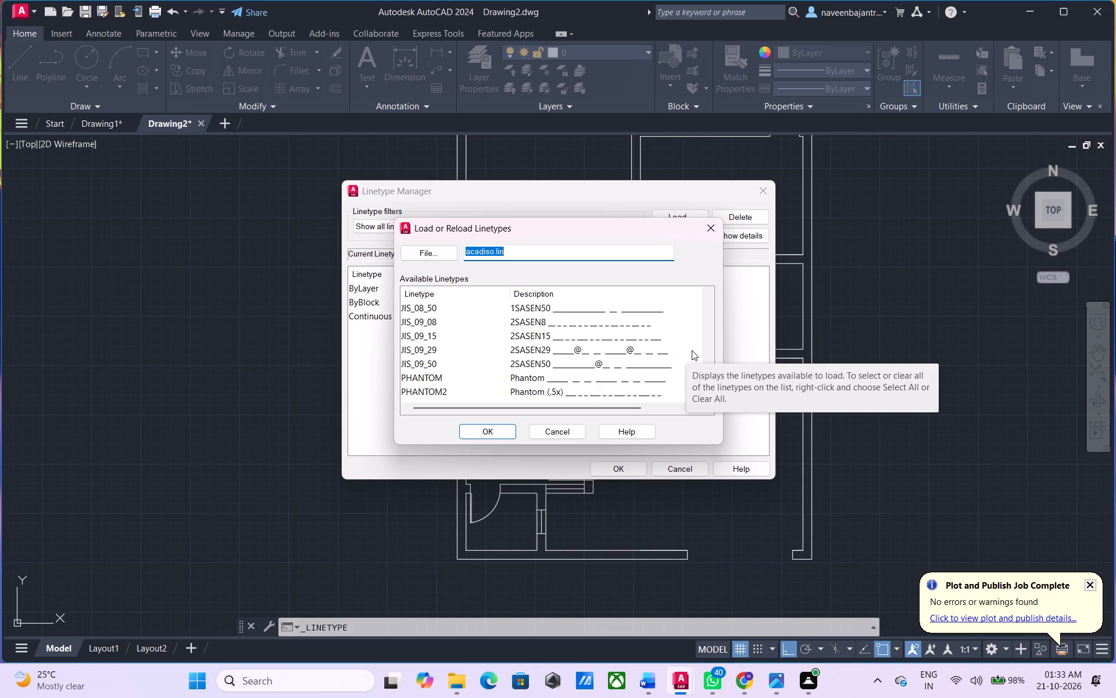
{"action": "scroll", "coordinate": [692, 350], "scroll_direction": "up", "scroll_amount": 1}
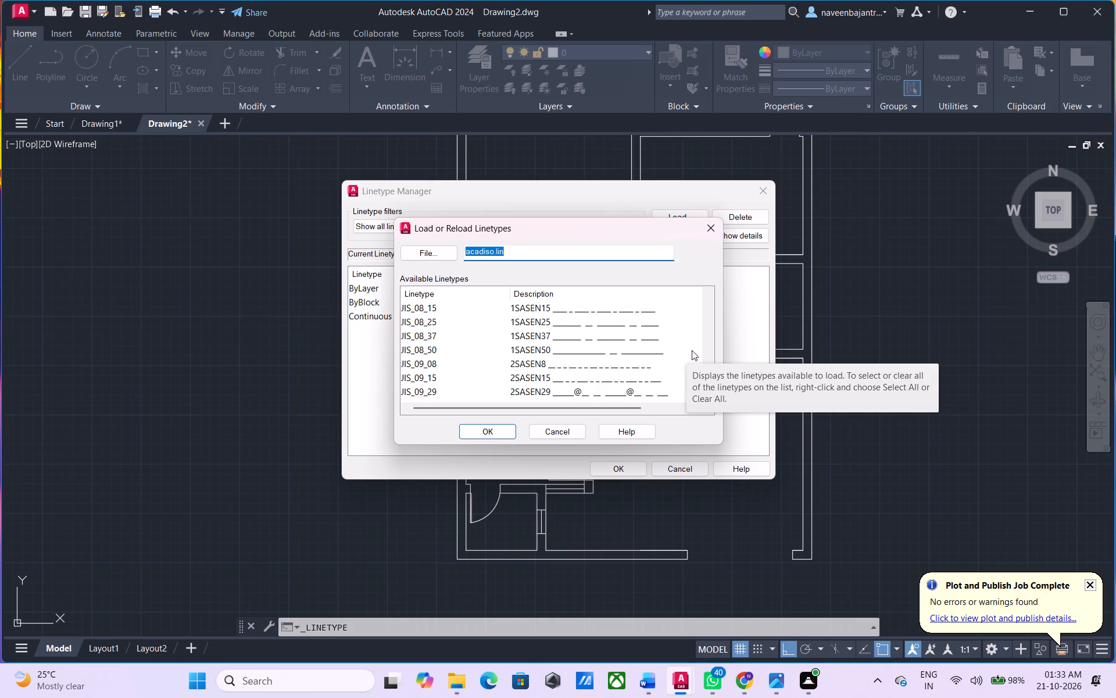
{"action": "scroll", "coordinate": [692, 350], "scroll_direction": "up", "scroll_amount": 1}
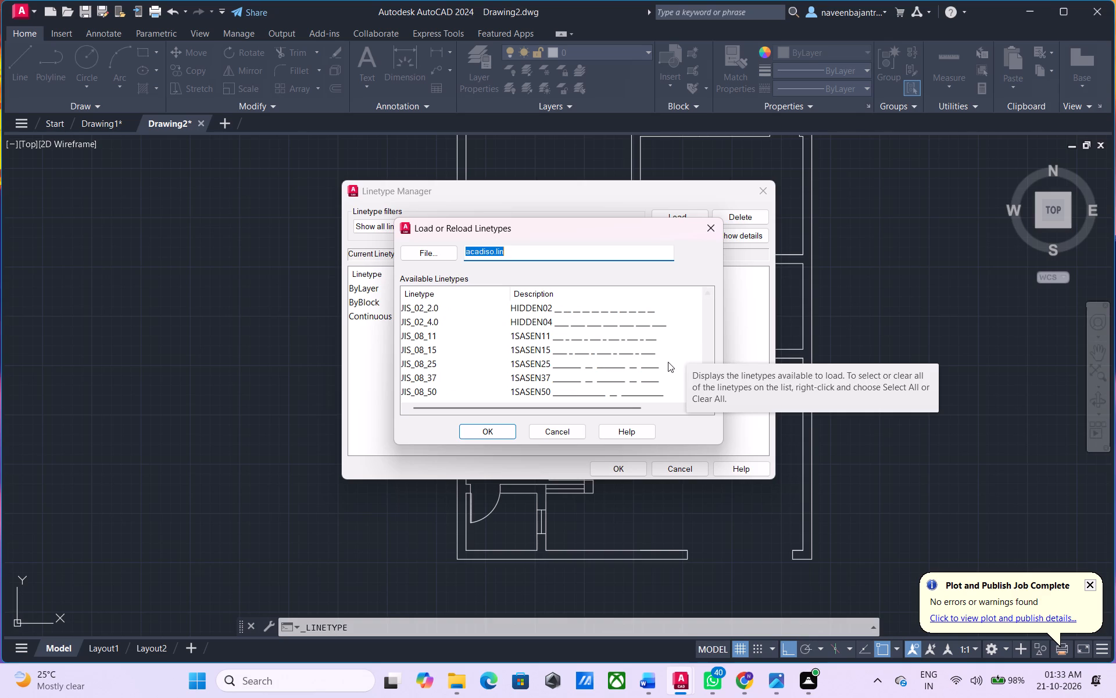
{"action": "scroll", "coordinate": [668, 362], "scroll_direction": "up", "scroll_amount": 1}
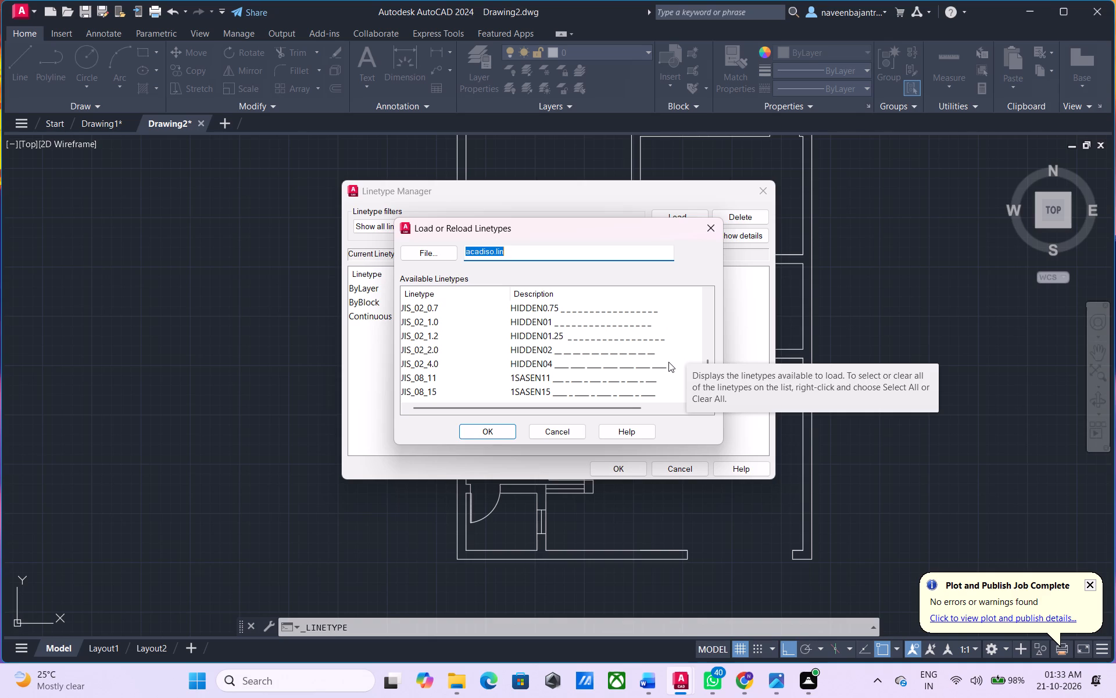
{"action": "scroll", "coordinate": [668, 362], "scroll_direction": "up", "scroll_amount": 1}
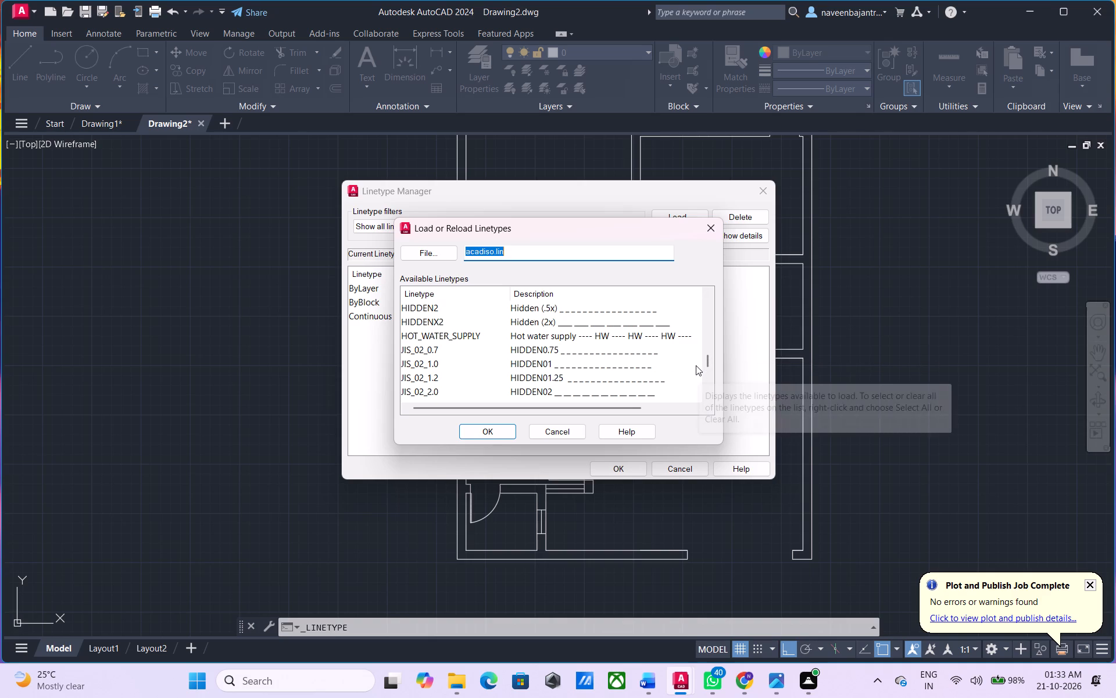
Look through the ISO, border, center, dashed, dot and hidden linetypes in acadiso.lin, and leave the linetype manager without loading any.
{"action": "scroll", "coordinate": [696, 365], "scroll_direction": "up", "scroll_amount": 1}
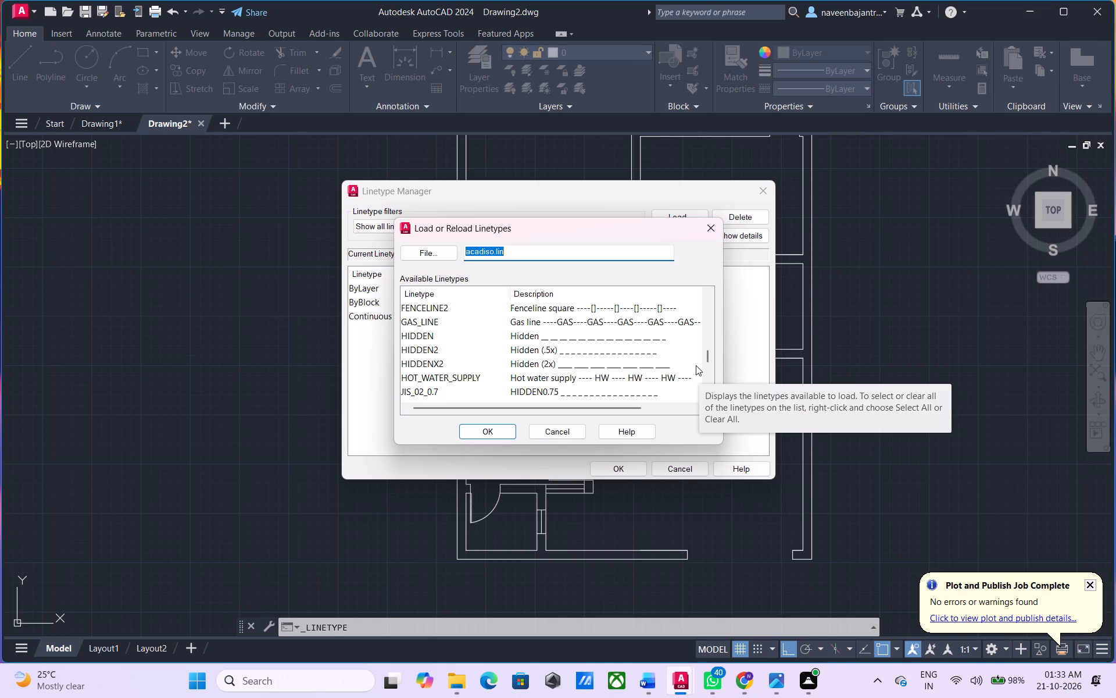
{"action": "scroll", "coordinate": [696, 365], "scroll_direction": "up", "scroll_amount": 1}
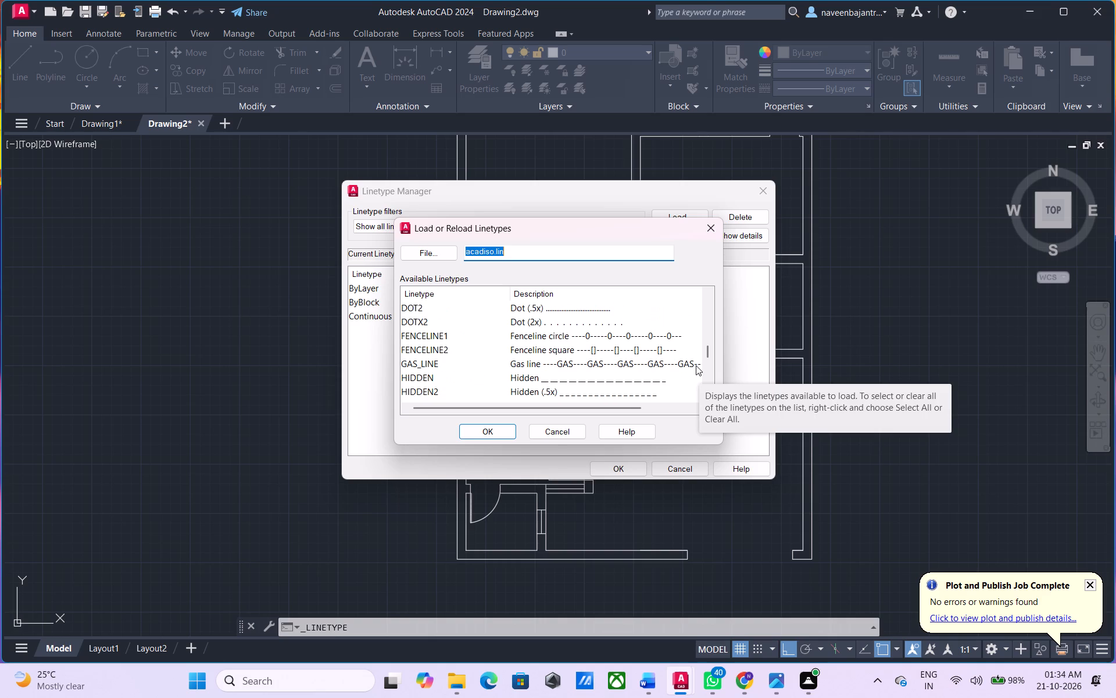
{"action": "scroll", "coordinate": [696, 365], "scroll_direction": "up", "scroll_amount": 1}
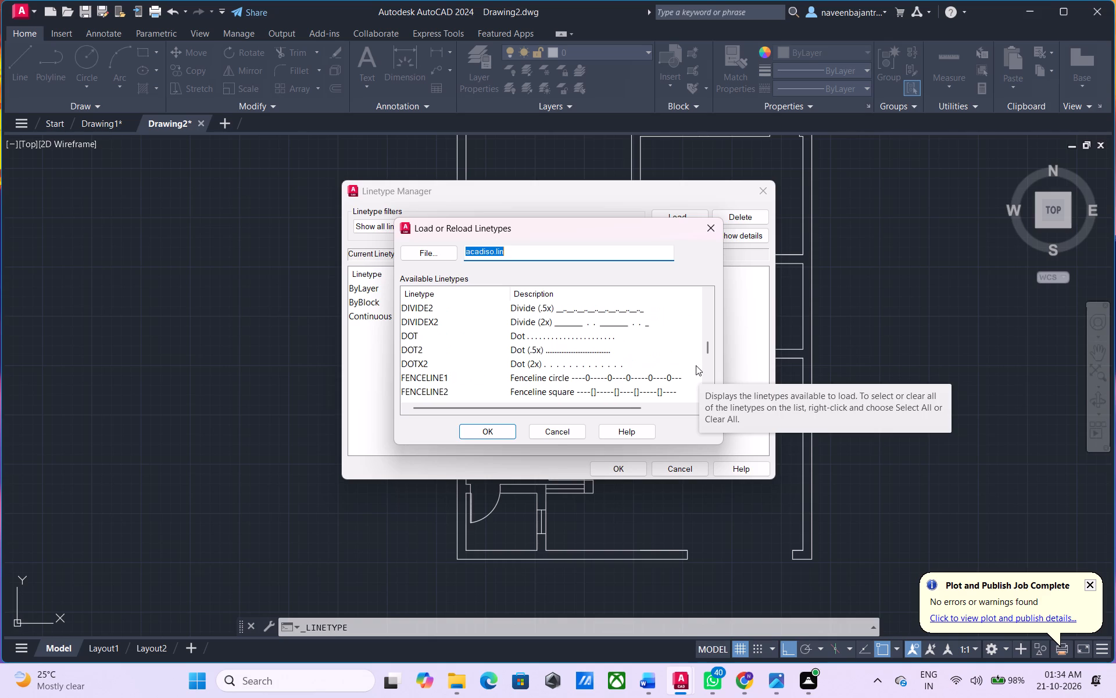
{"action": "scroll", "coordinate": [696, 365], "scroll_direction": "up", "scroll_amount": 1}
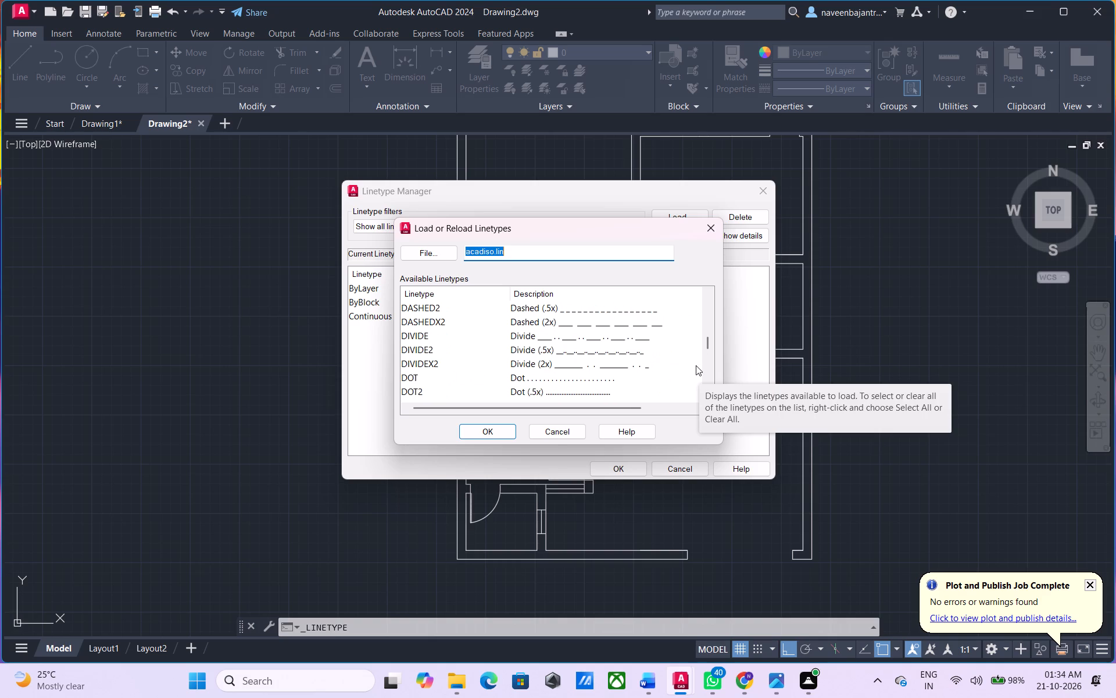
{"action": "scroll", "coordinate": [696, 365], "scroll_direction": "up", "scroll_amount": 1}
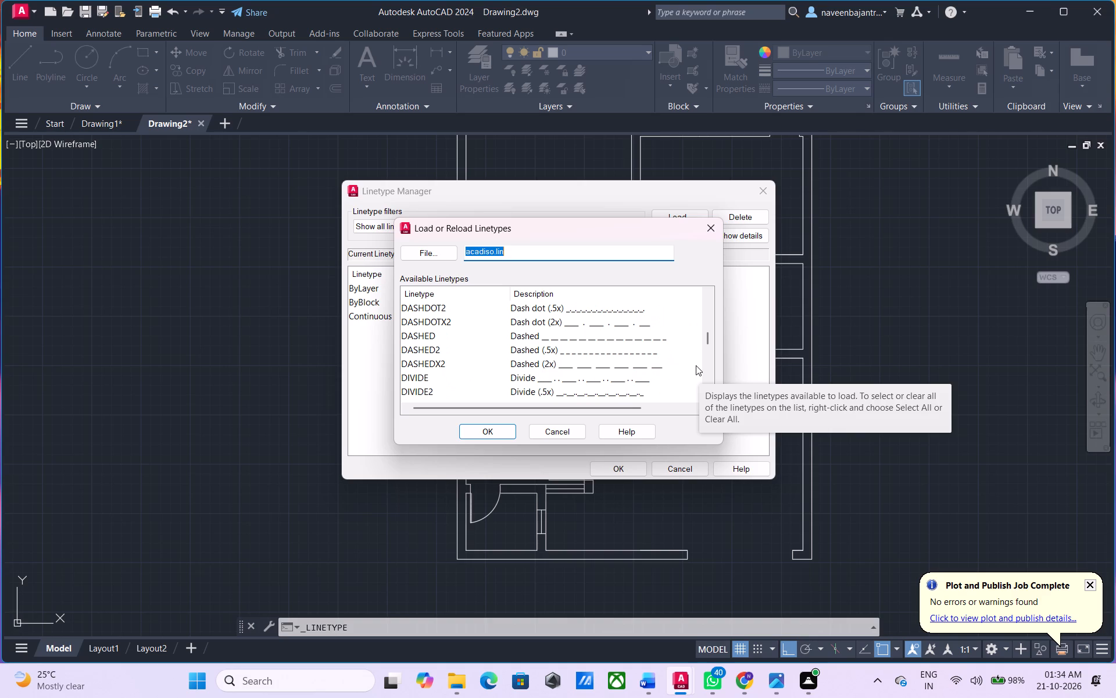
{"action": "scroll", "coordinate": [696, 365], "scroll_direction": "up", "scroll_amount": 1}
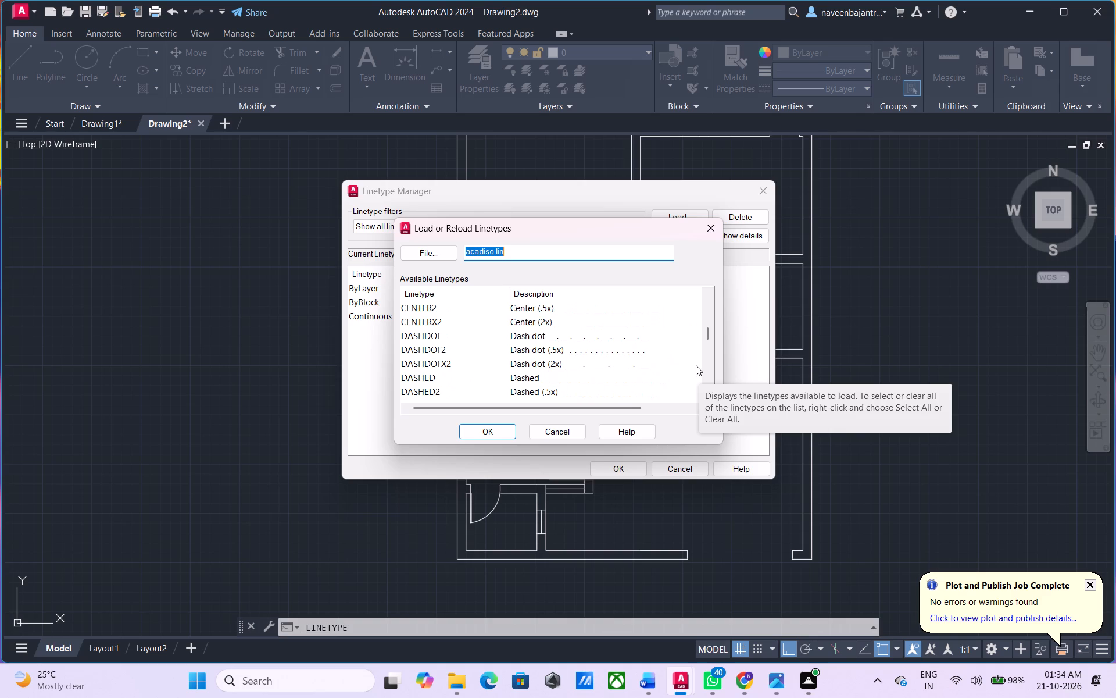
{"action": "scroll", "coordinate": [696, 365], "scroll_direction": "up", "scroll_amount": 1}
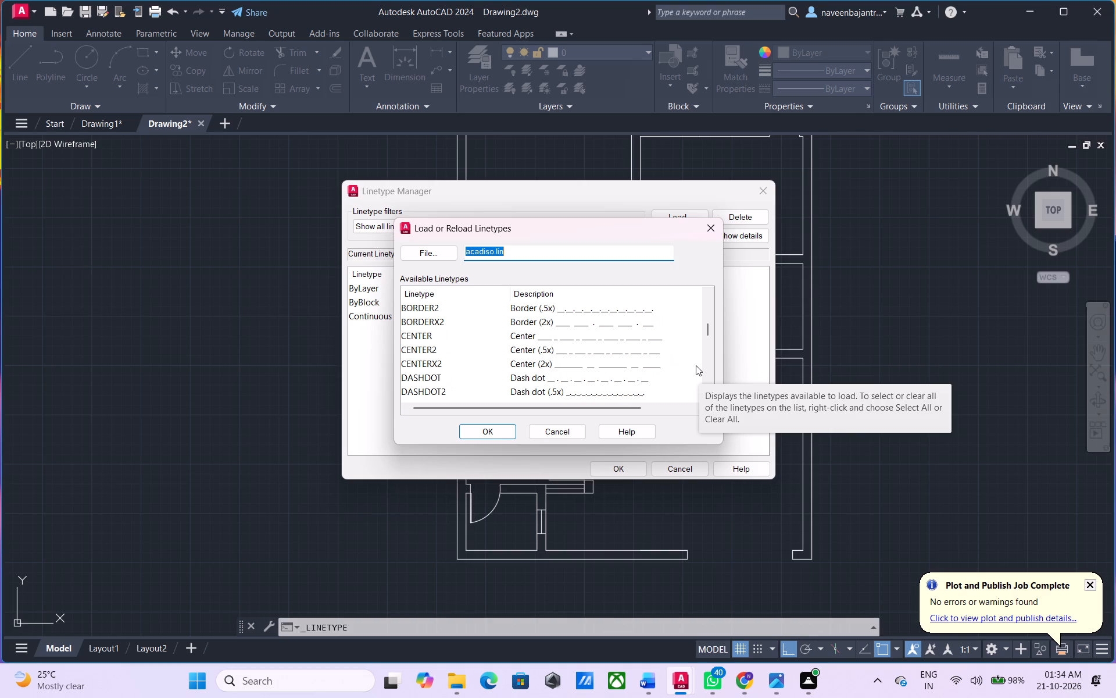
{"action": "scroll", "coordinate": [696, 365], "scroll_direction": "up", "scroll_amount": 1}
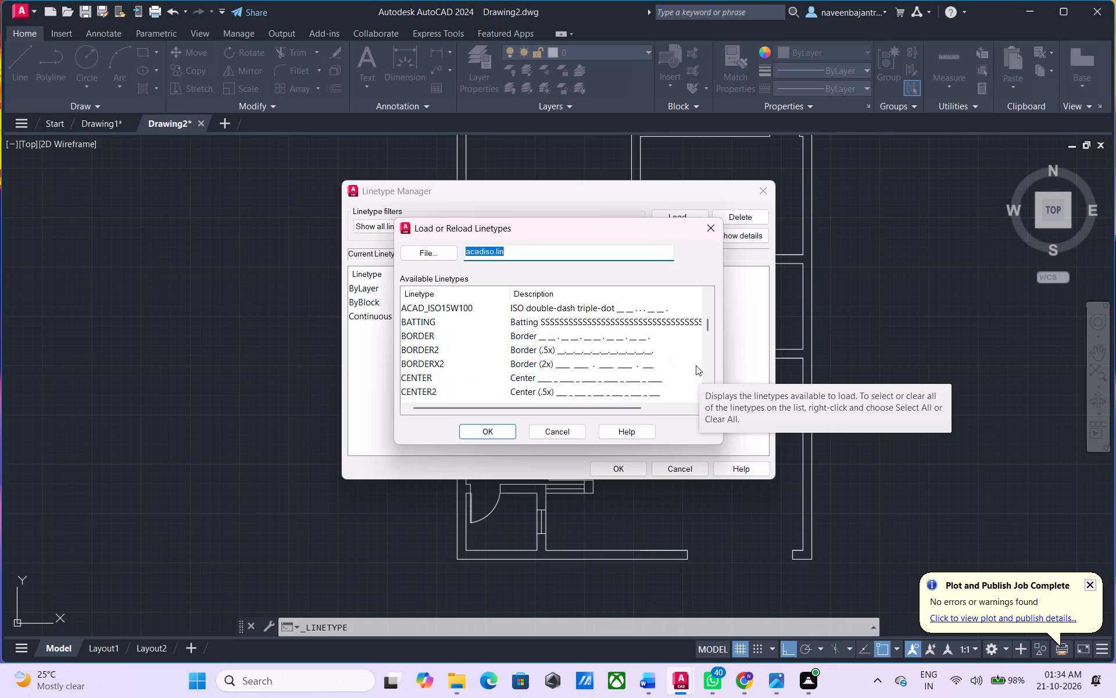
{"action": "scroll", "coordinate": [696, 365], "scroll_direction": "up", "scroll_amount": 1}
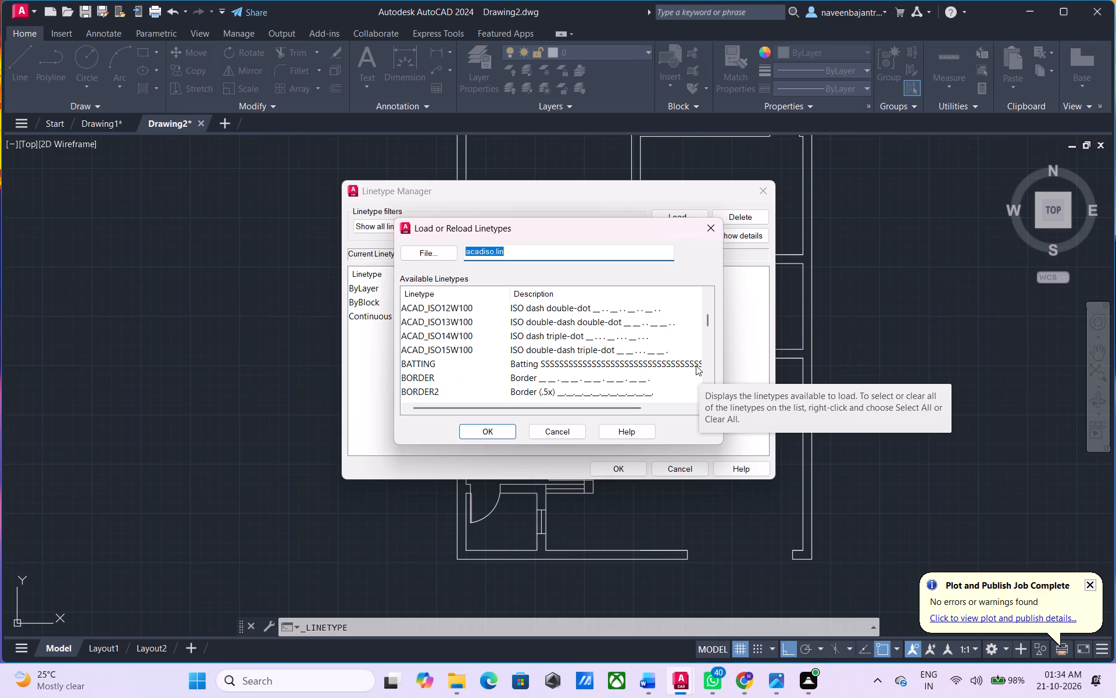
{"action": "scroll", "coordinate": [696, 365], "scroll_direction": "up", "scroll_amount": 1}
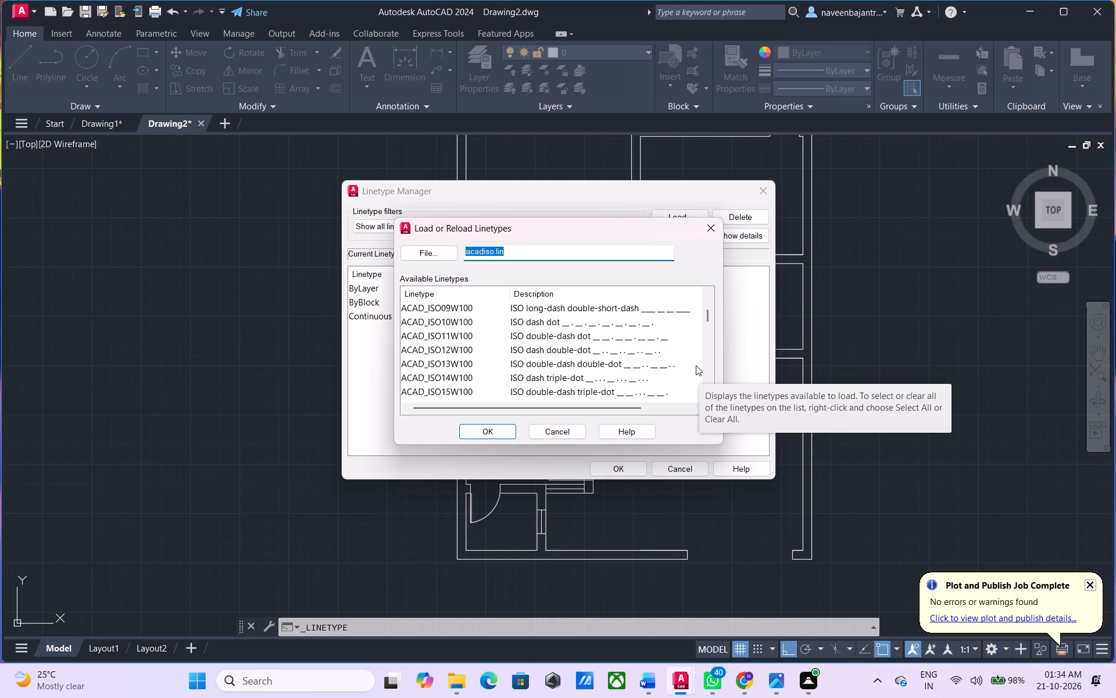
{"action": "scroll", "coordinate": [696, 365], "scroll_direction": "up", "scroll_amount": 1}
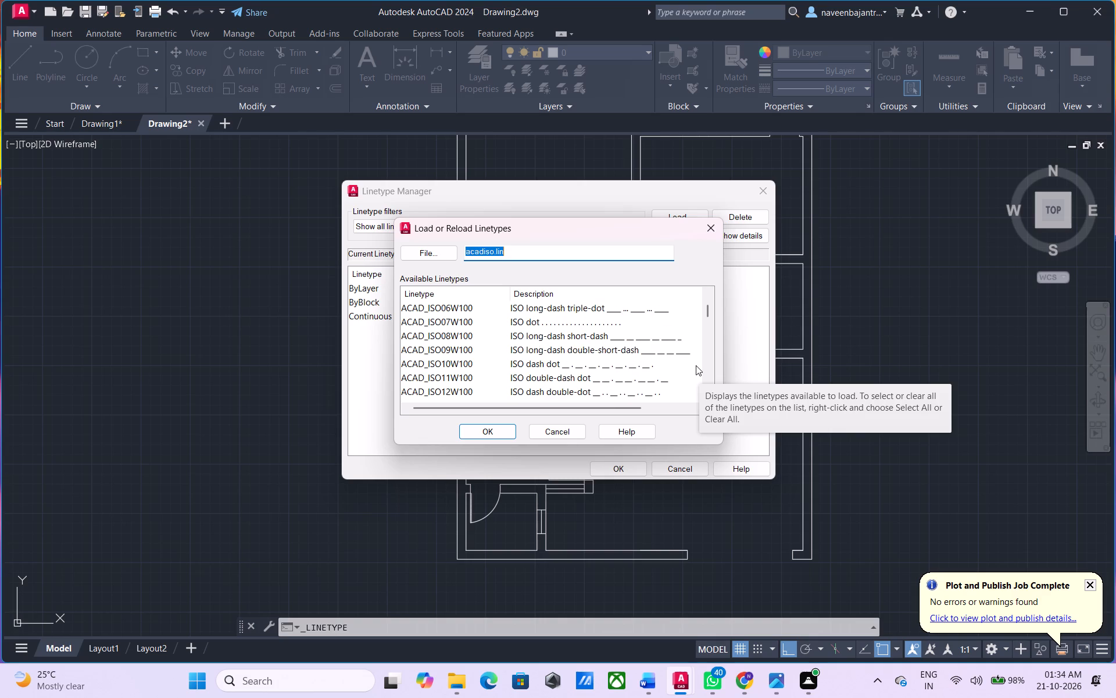
{"action": "scroll", "coordinate": [696, 365], "scroll_direction": "up", "scroll_amount": 4}
{"action": "scroll", "coordinate": [696, 365], "scroll_direction": "down", "scroll_amount": 1}
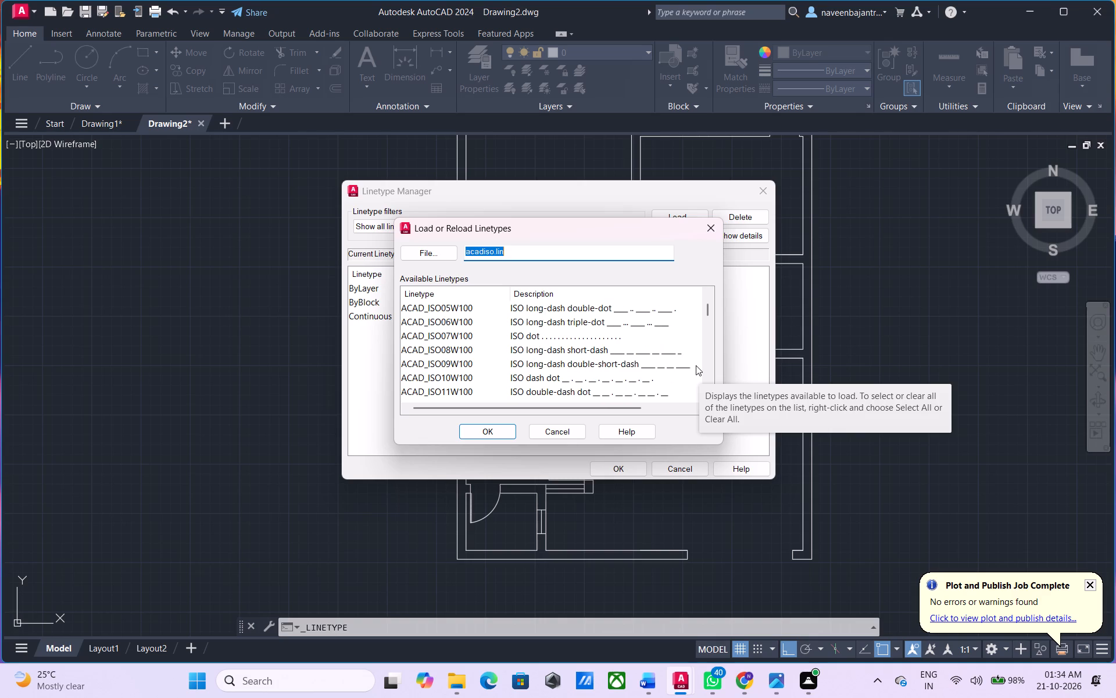
{"action": "scroll", "coordinate": [696, 365], "scroll_direction": "down", "scroll_amount": 1}
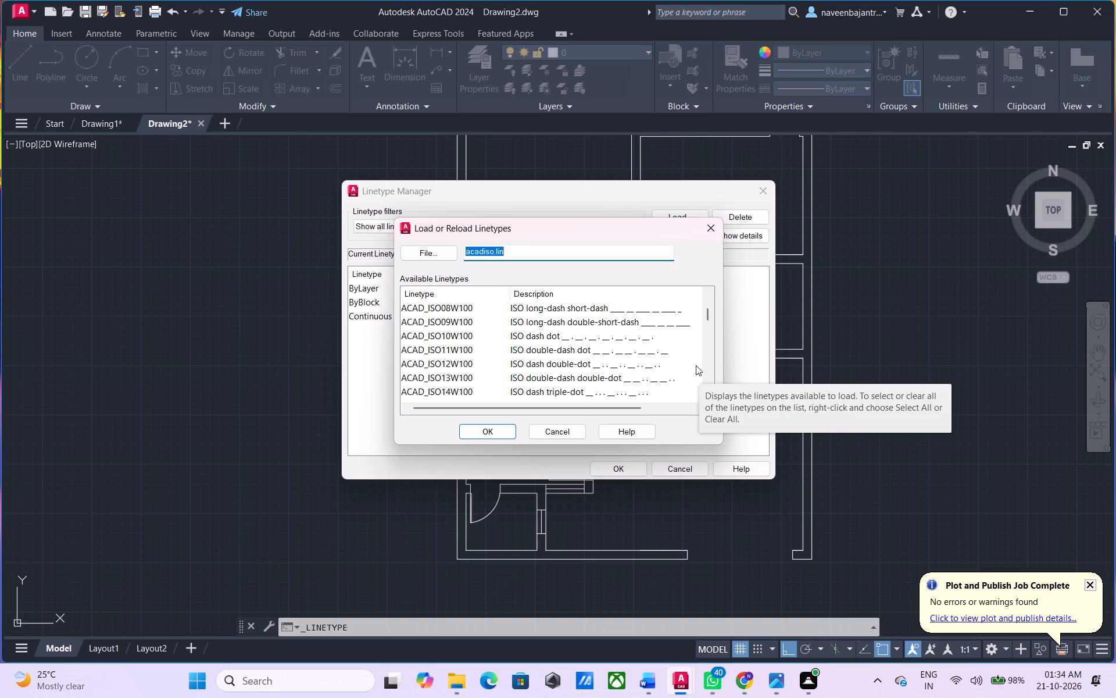
{"action": "scroll", "coordinate": [696, 365], "scroll_direction": "down", "scroll_amount": 2}
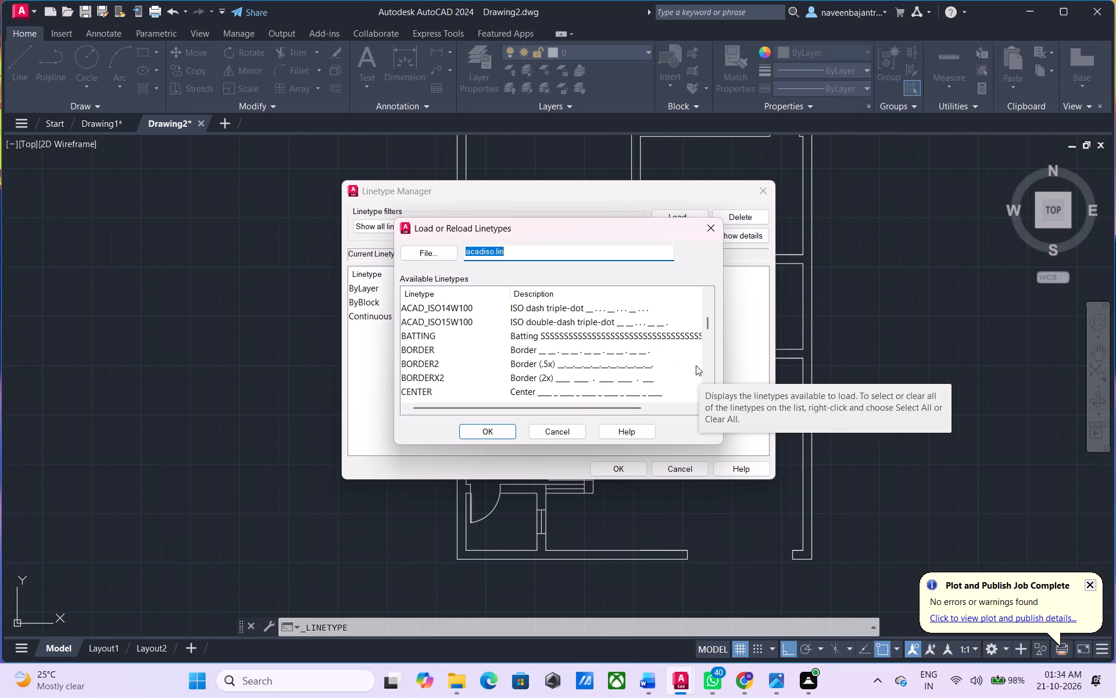
{"action": "scroll", "coordinate": [696, 365], "scroll_direction": "down", "scroll_amount": 1}
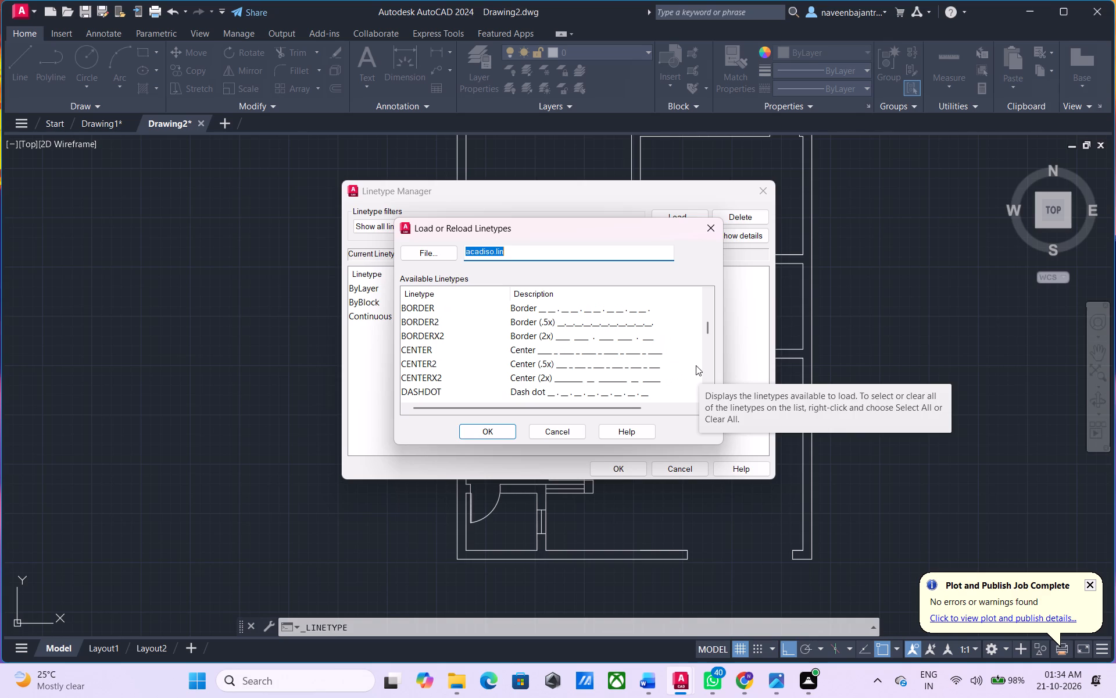
{"action": "scroll", "coordinate": [696, 365], "scroll_direction": "down", "scroll_amount": 1}
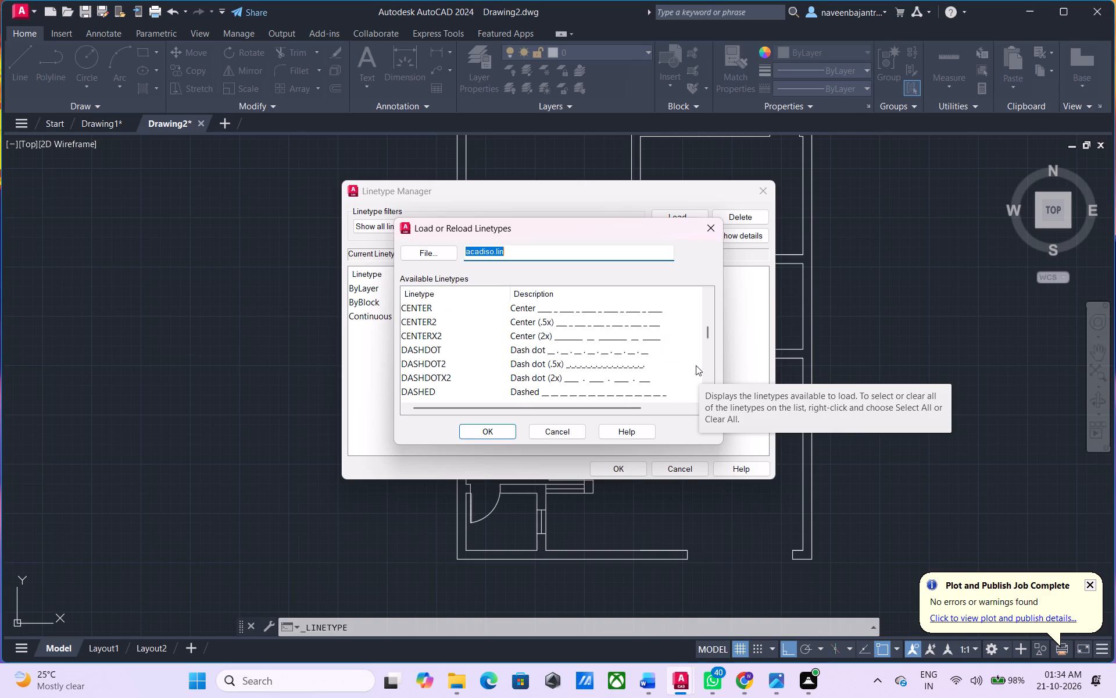
{"action": "scroll", "coordinate": [696, 365], "scroll_direction": "down", "scroll_amount": 1}
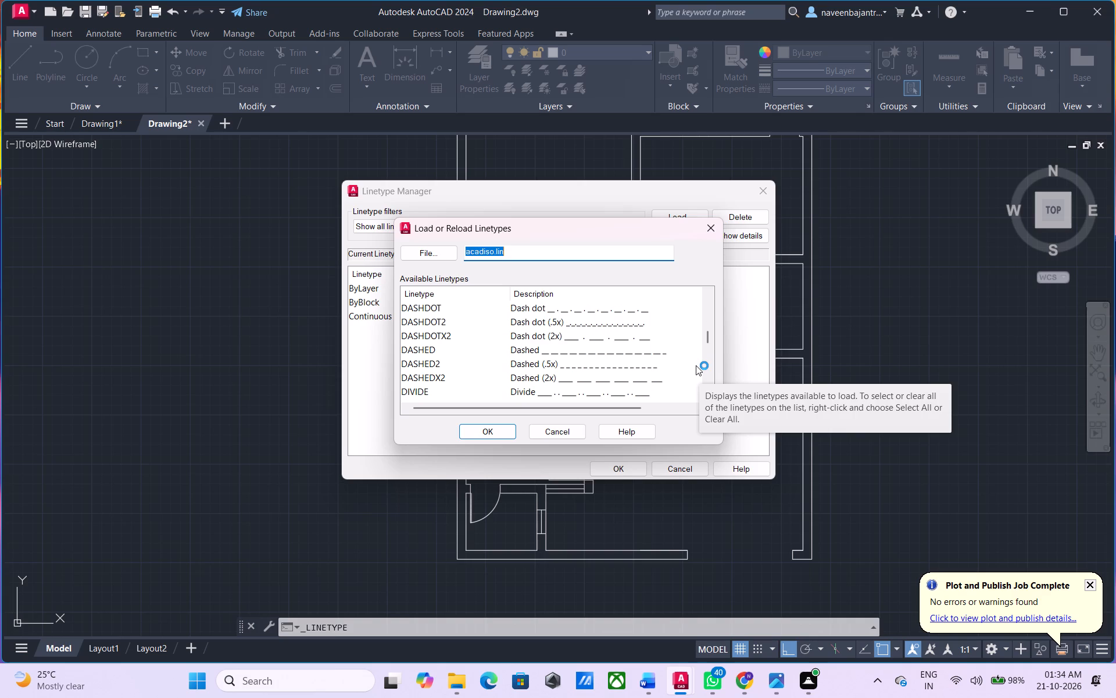
{"action": "scroll", "coordinate": [696, 365], "scroll_direction": "down", "scroll_amount": 1}
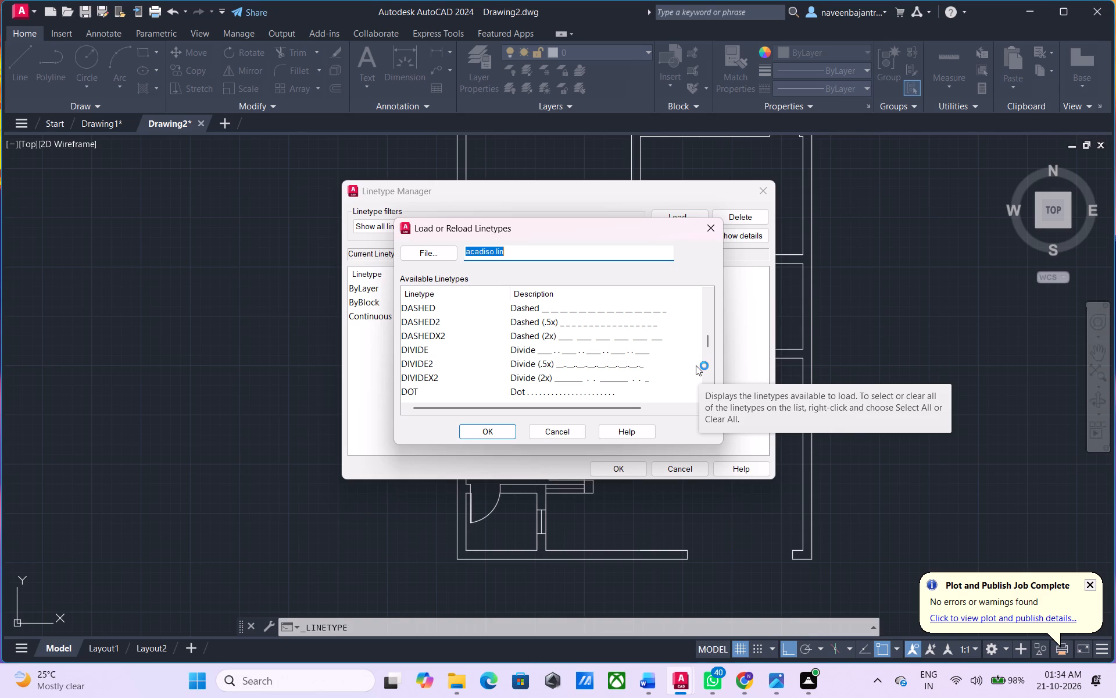
{"action": "scroll", "coordinate": [696, 365], "scroll_direction": "down", "scroll_amount": 2}
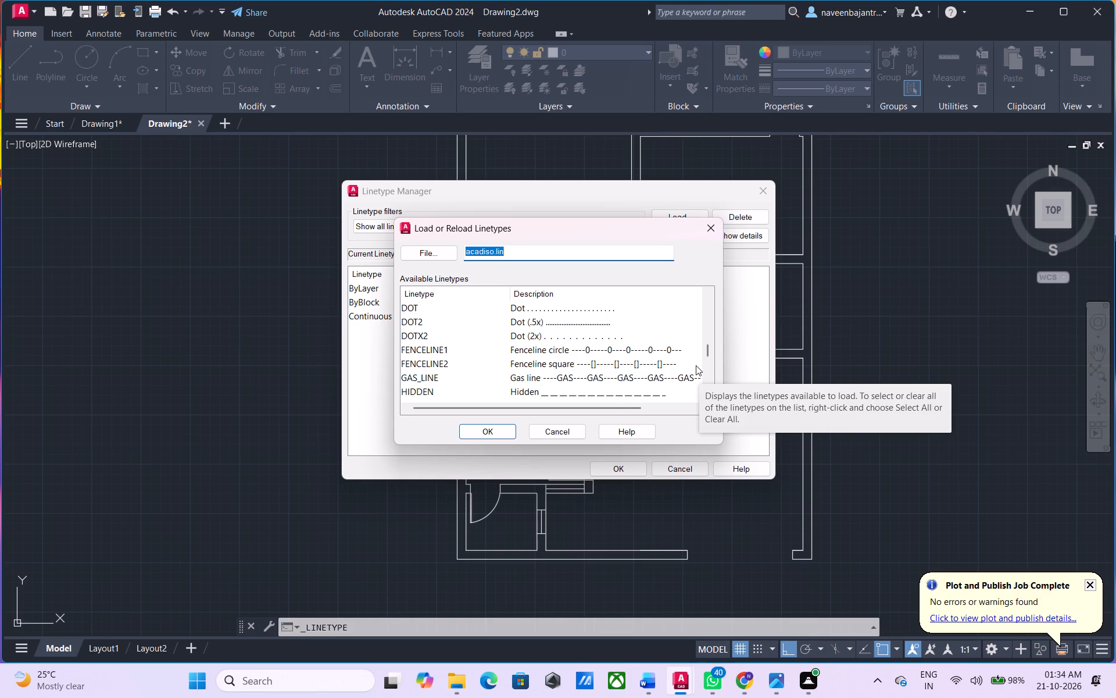
{"action": "scroll", "coordinate": [696, 365], "scroll_direction": "down", "scroll_amount": 2}
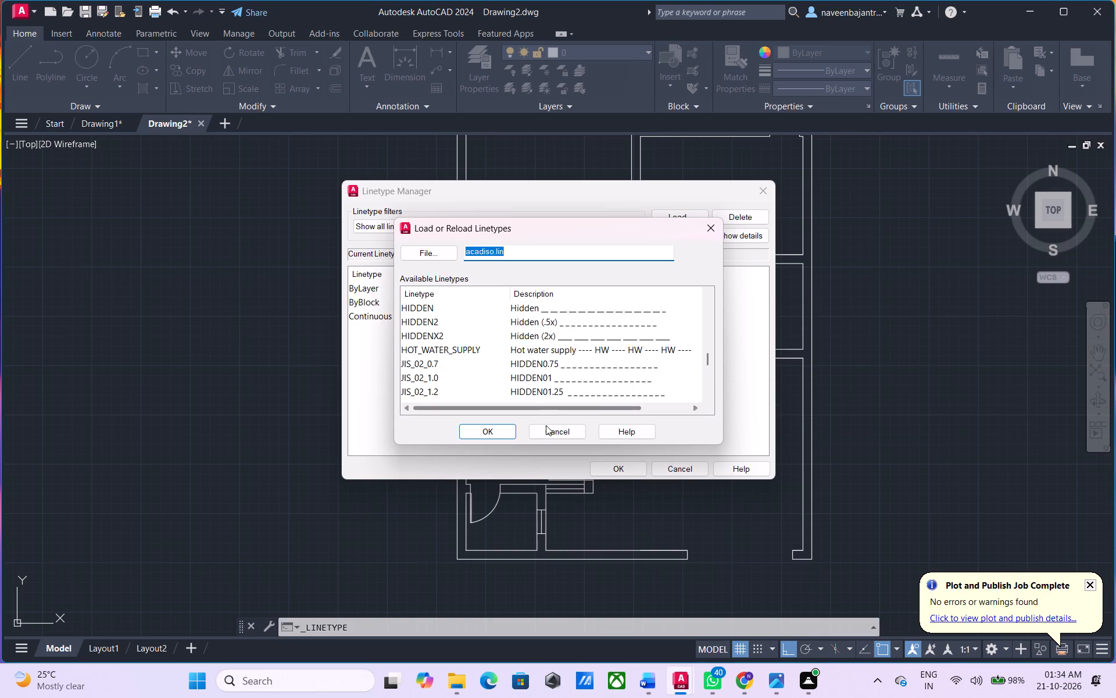
{"action": "left_click", "coordinate": [546, 428]}
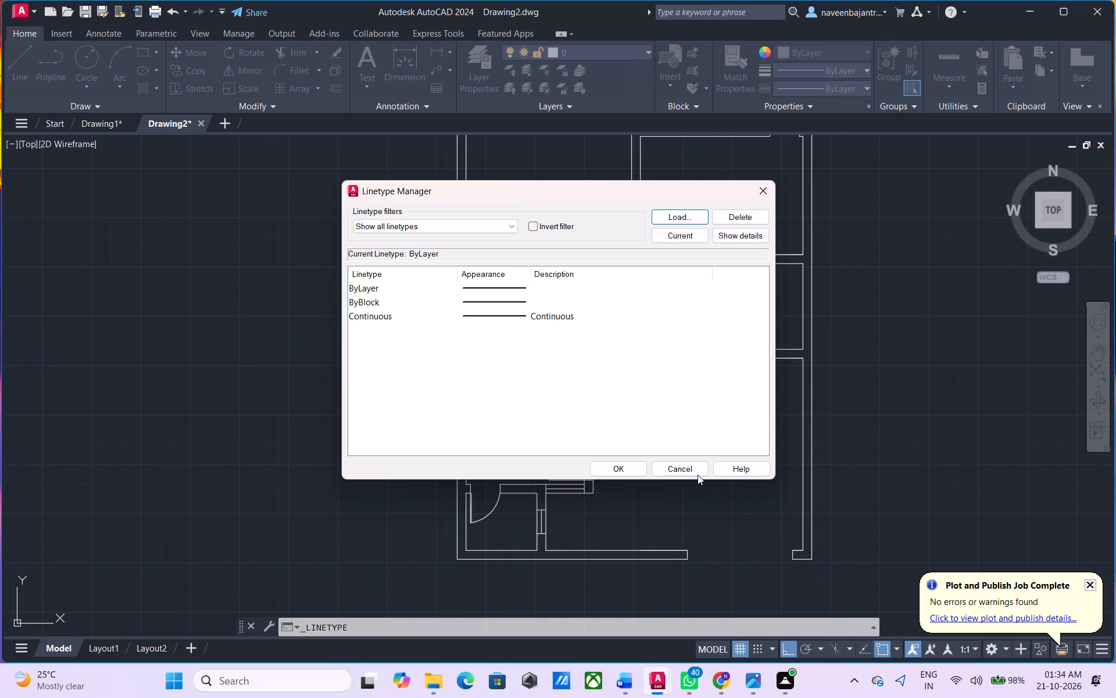
{"action": "left_click", "coordinate": [697, 474]}
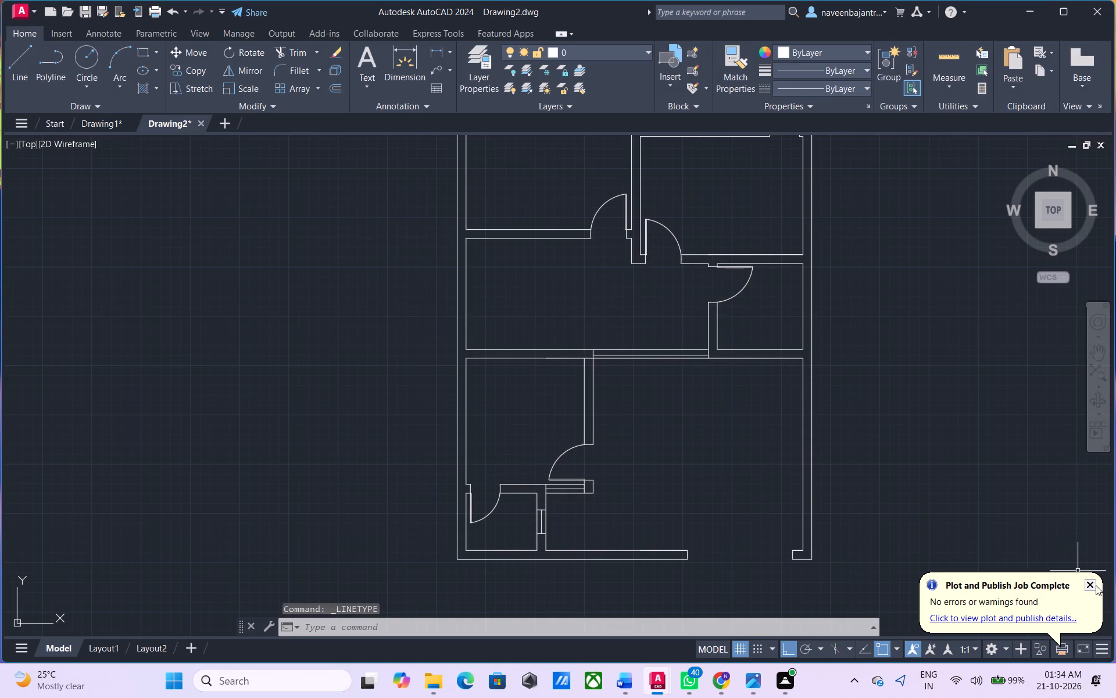
{"action": "left_click", "coordinate": [1093, 585]}
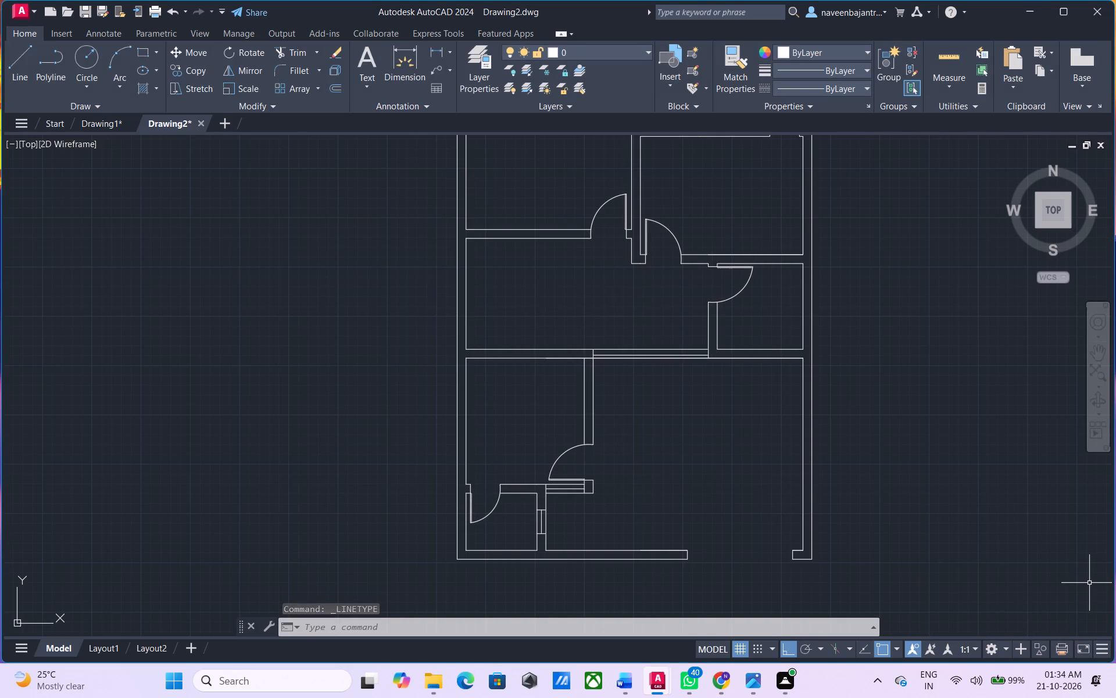
Hatch the outer walls and the connected interior partition walls of the whole floor plan with a solid black (0,0,0) fill.
{"action": "scroll", "coordinate": [1081, 569], "scroll_direction": "down", "scroll_amount": 1}
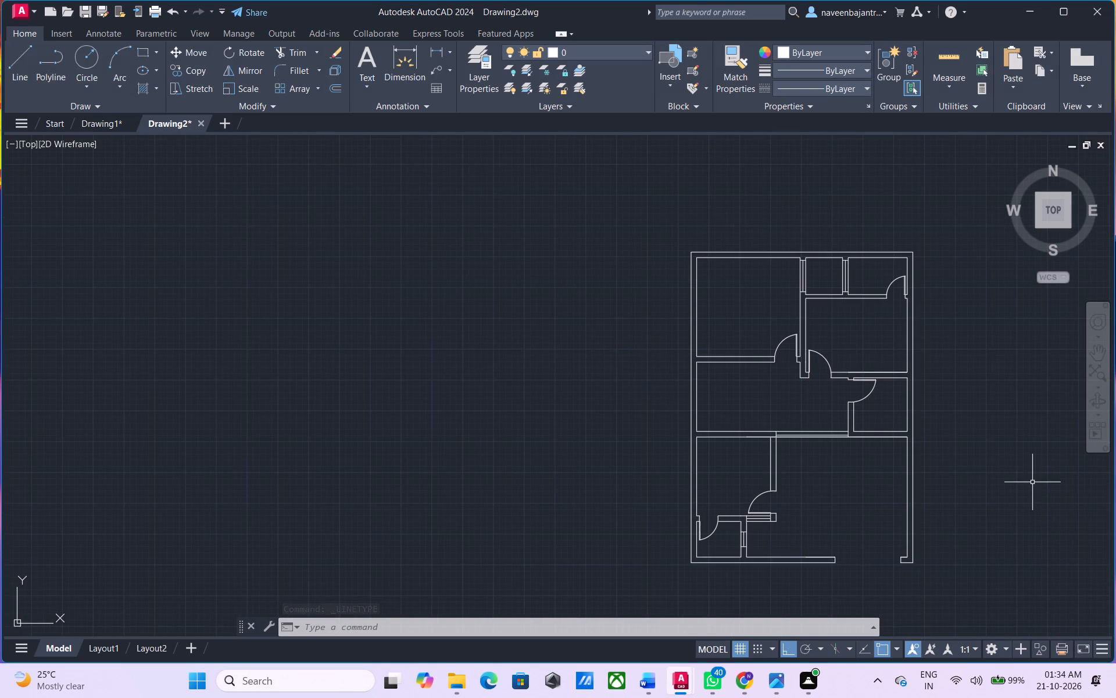
{"action": "middle_click_drag", "start_coordinate": [1032, 482], "coordinate": [811, 482]}
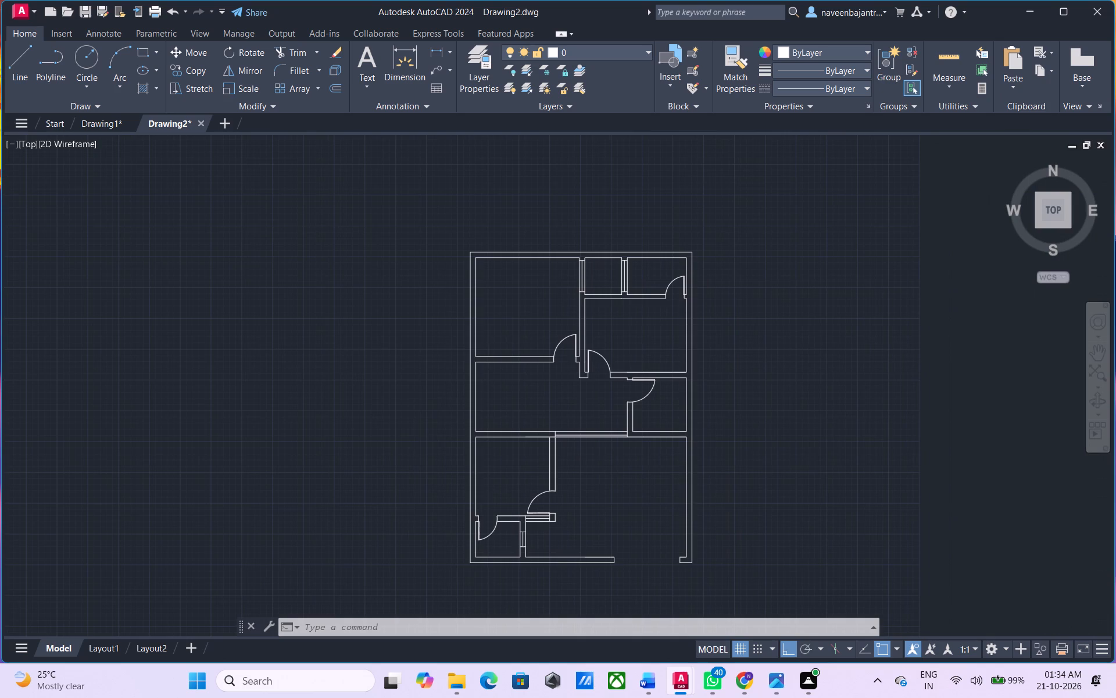
{"action": "left_click", "coordinate": [144, 88]}
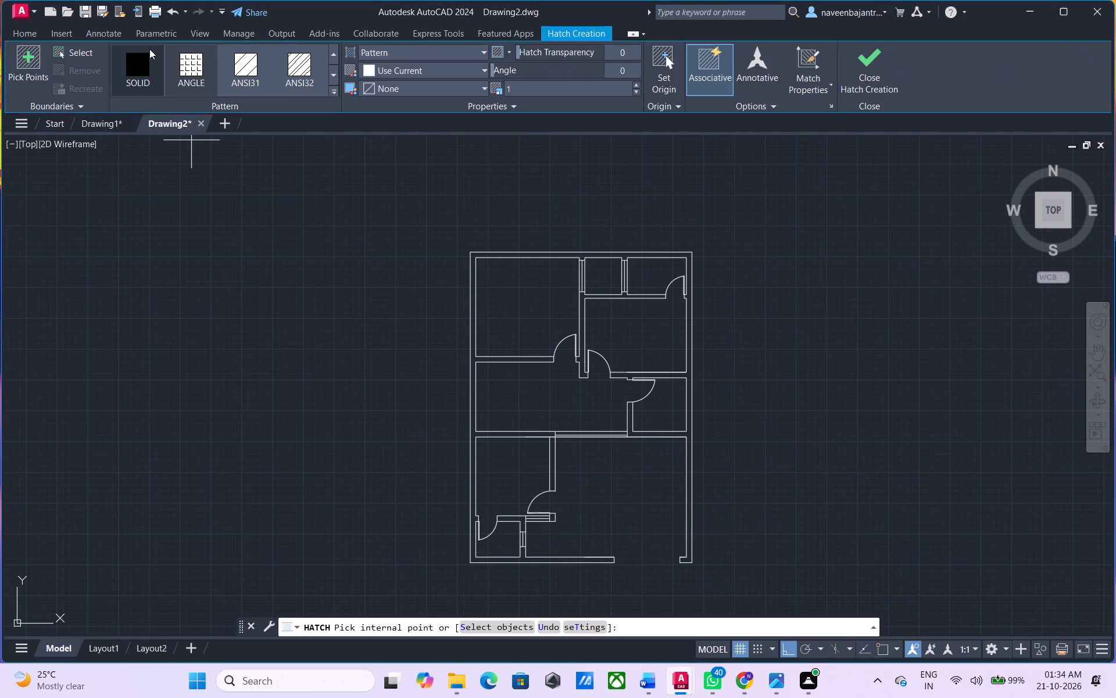
{"action": "left_click", "coordinate": [146, 60]}
{"action": "left_click", "coordinate": [367, 71]}
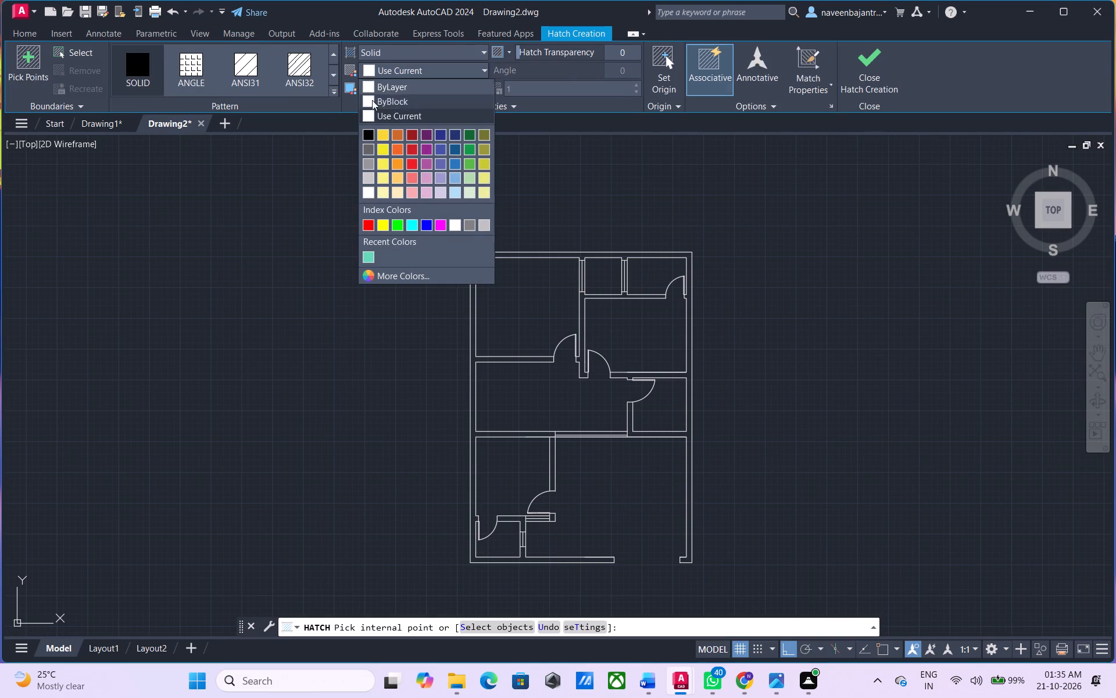
{"action": "left_click", "coordinate": [369, 133]}
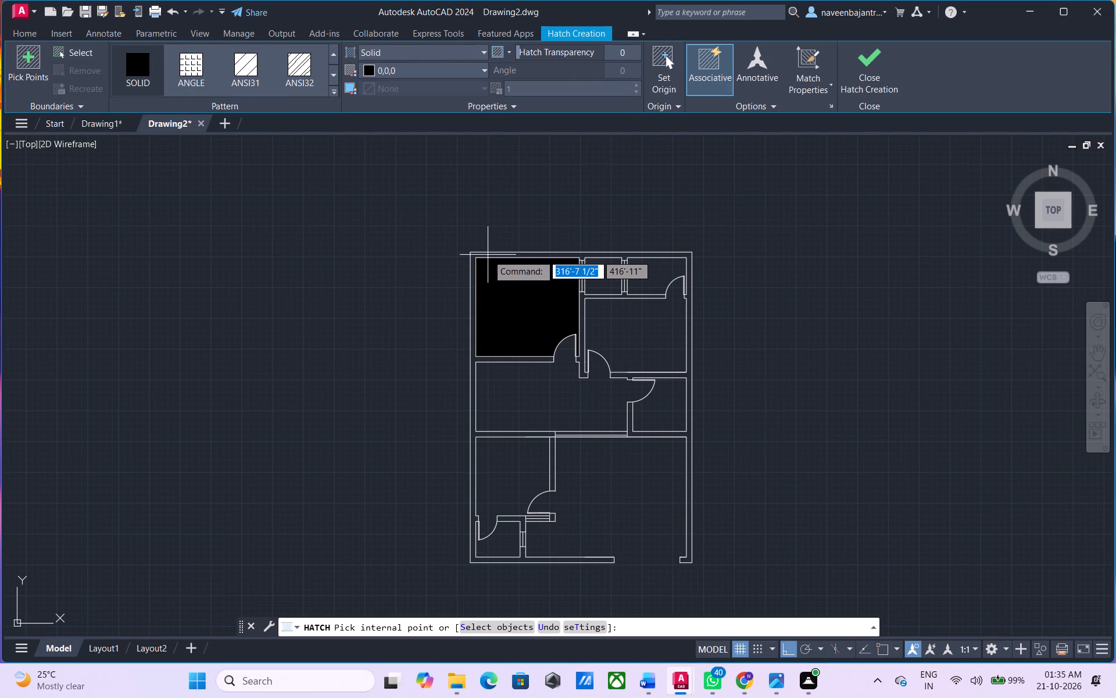
{"action": "left_click", "coordinate": [488, 255]}
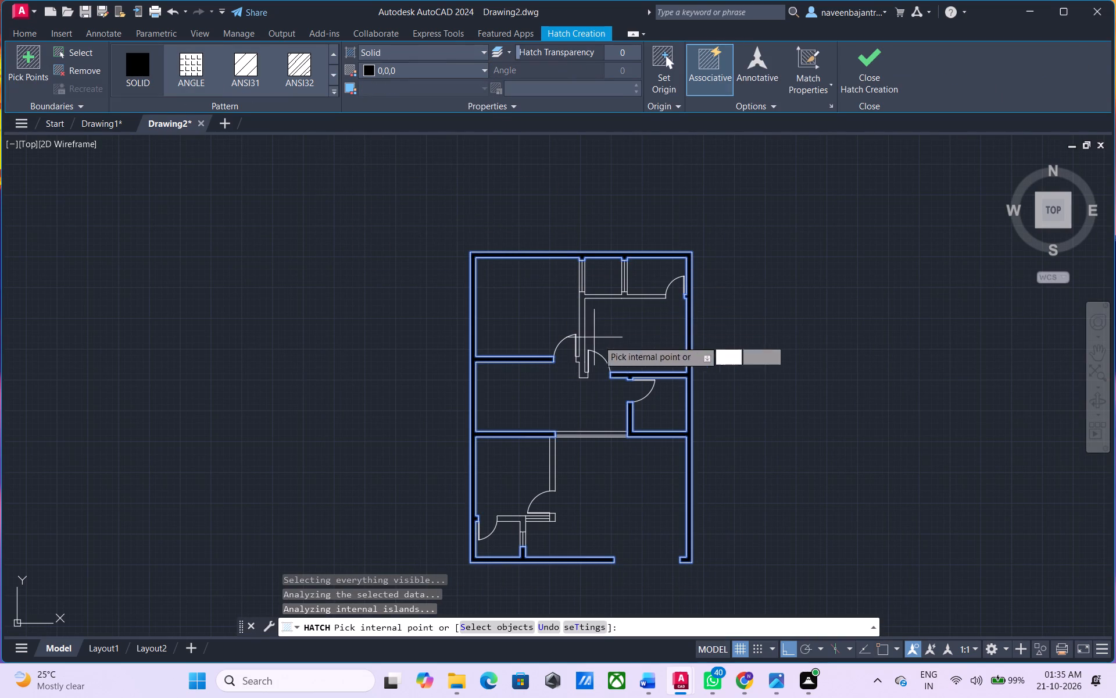
{"action": "left_click", "coordinate": [519, 519]}
{"action": "left_click", "coordinate": [552, 478]}
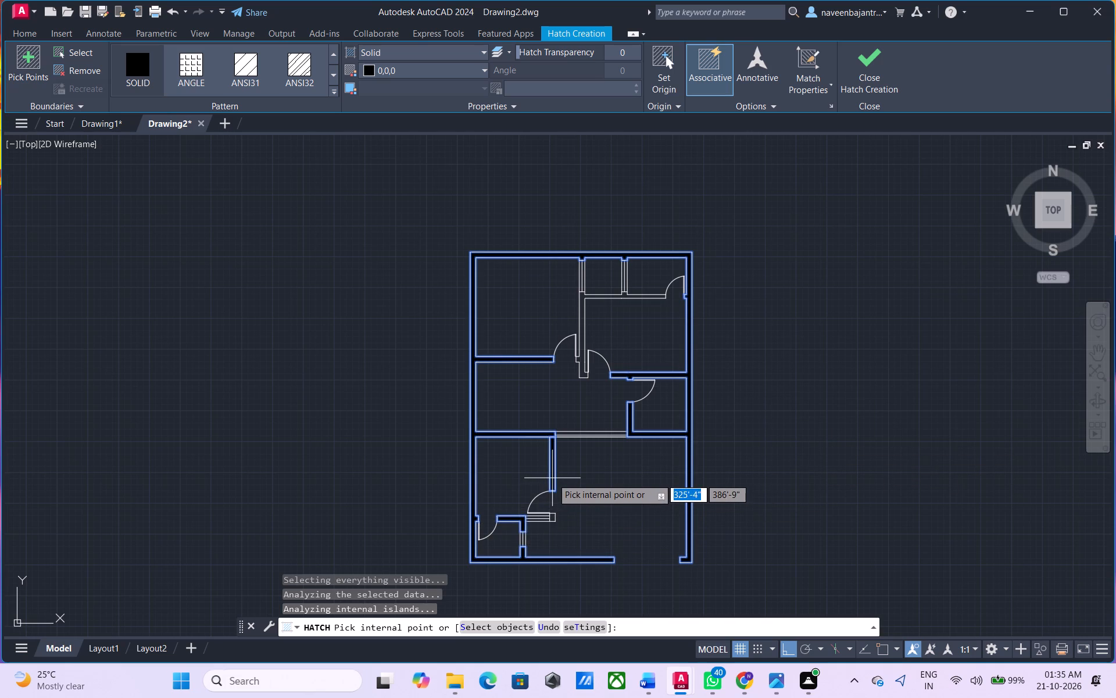
{"action": "left_click", "coordinate": [582, 362]}
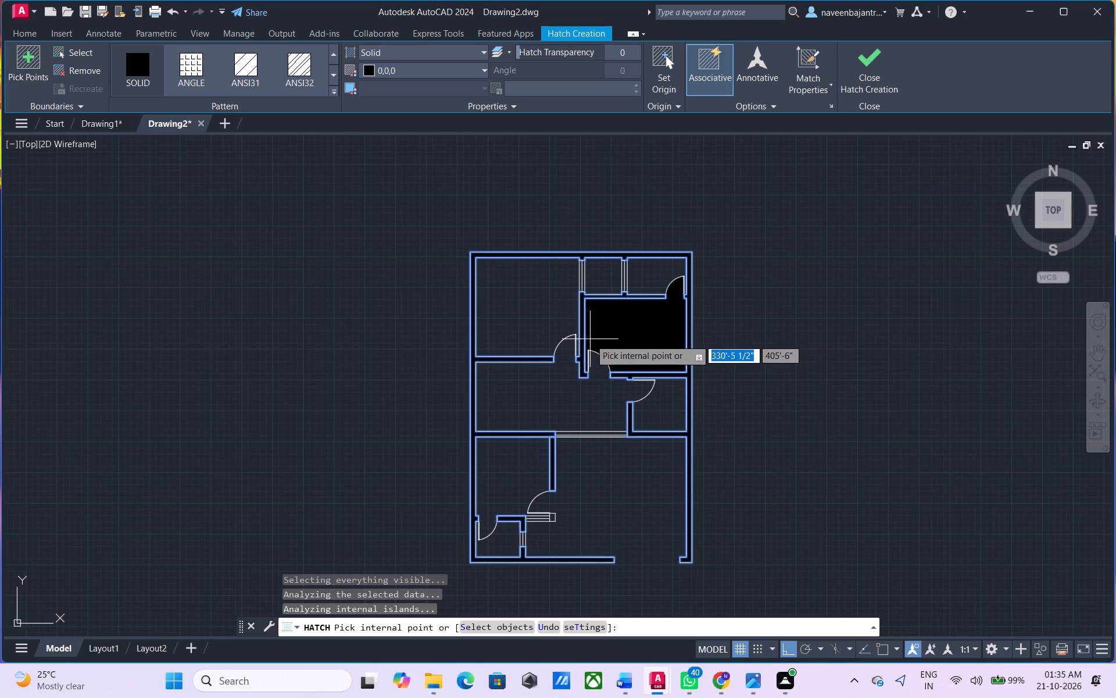
{"action": "key", "text": "Escape"}
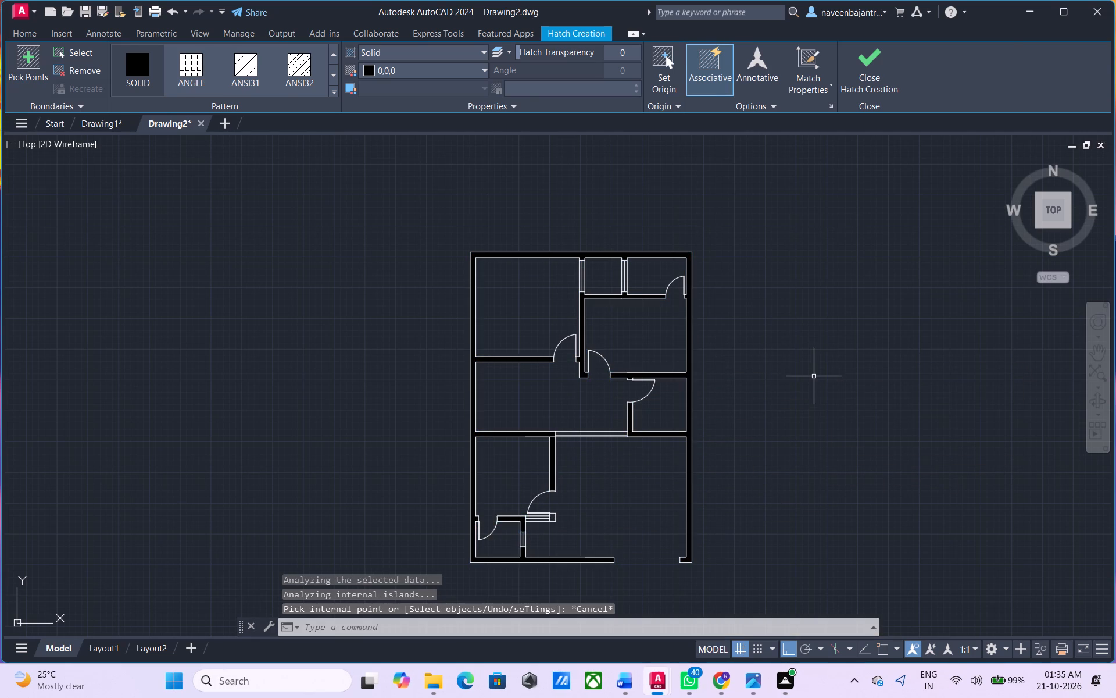
Hatch the small wall stub at the end of the window beside the lower interior door with the solid black (0,0,0) fill.
{"action": "scroll", "coordinate": [589, 543], "scroll_direction": "up", "scroll_amount": 2}
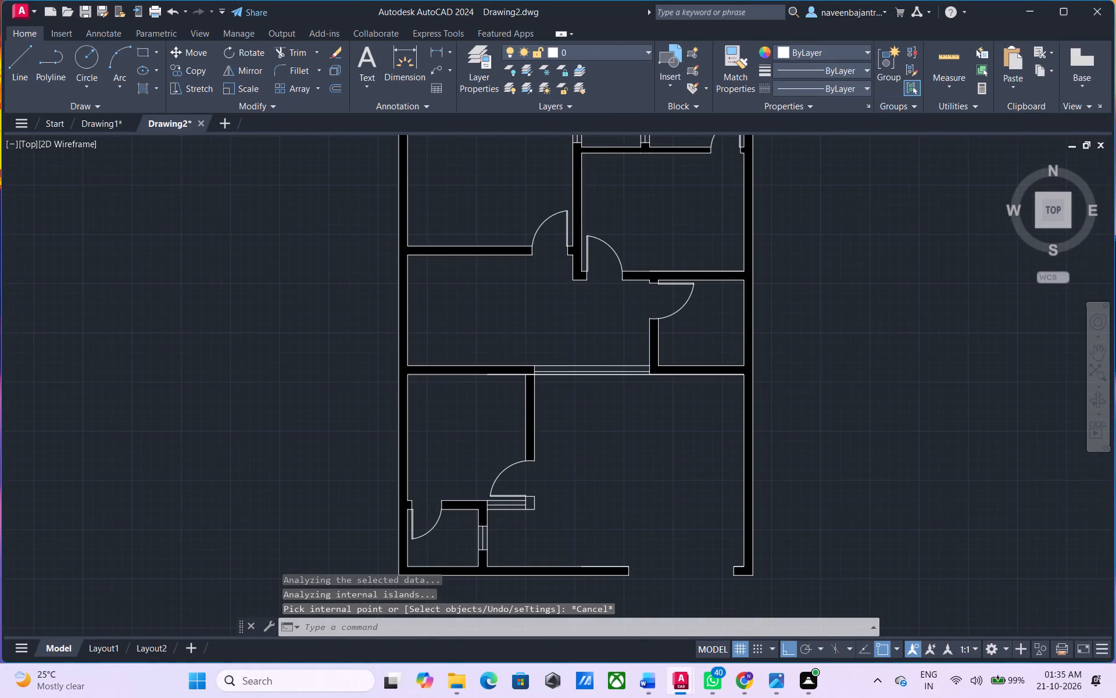
{"action": "key", "text": "Escape"}
{"action": "left_click", "coordinate": [147, 85]}
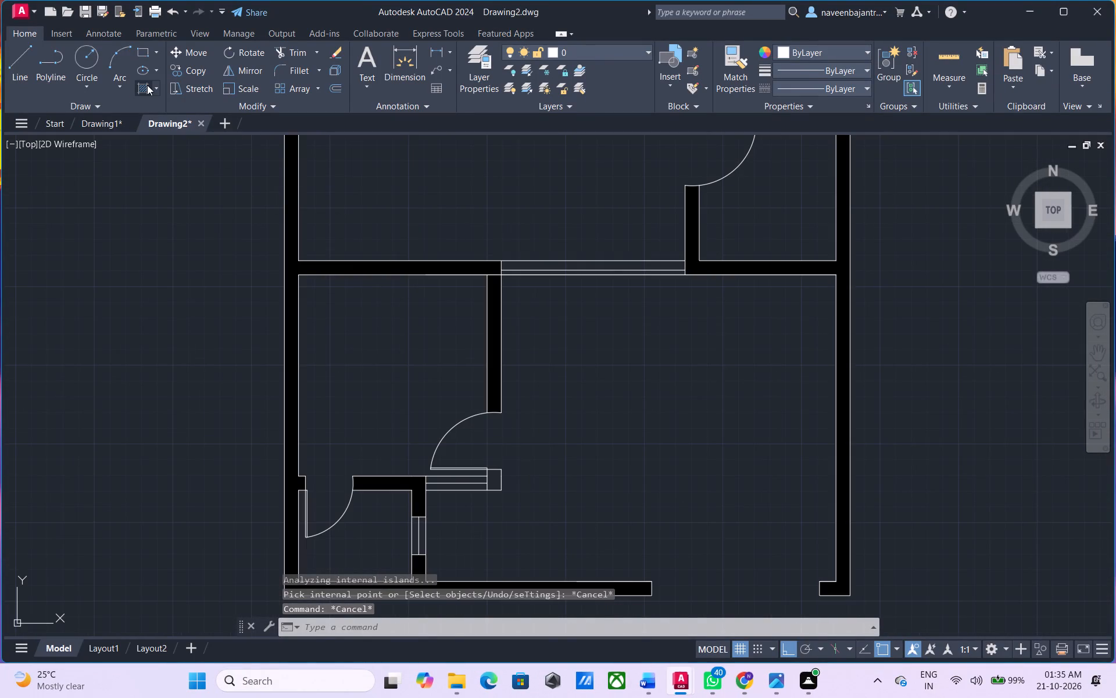
{"action": "left_click", "coordinate": [142, 72]}
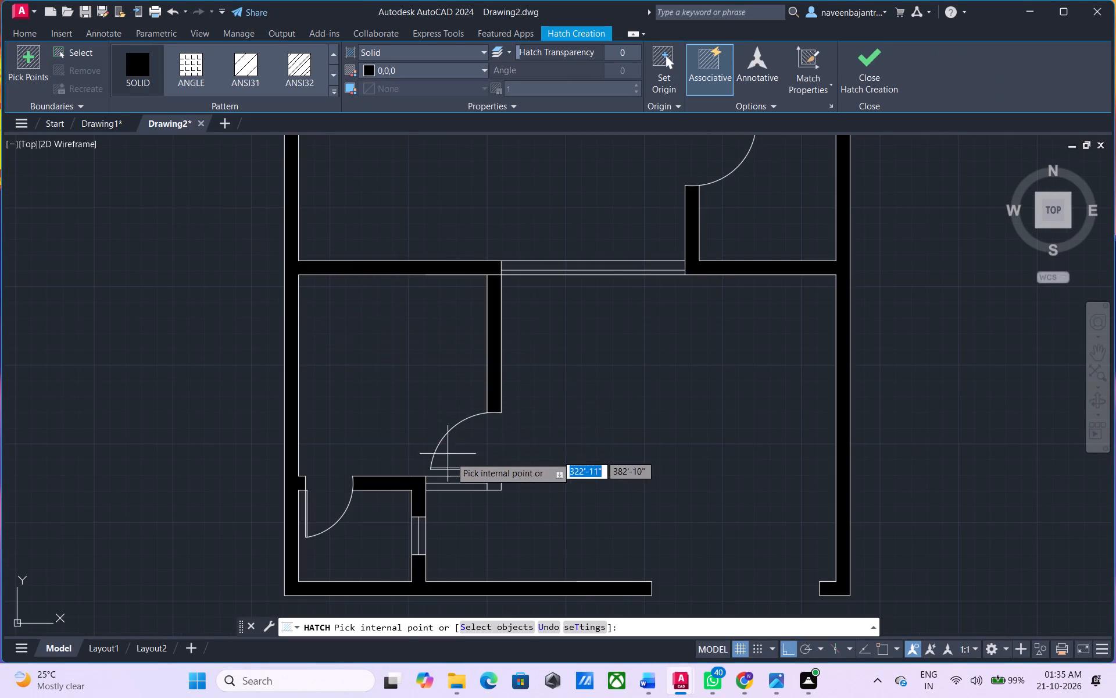
{"action": "left_click", "coordinate": [493, 480]}
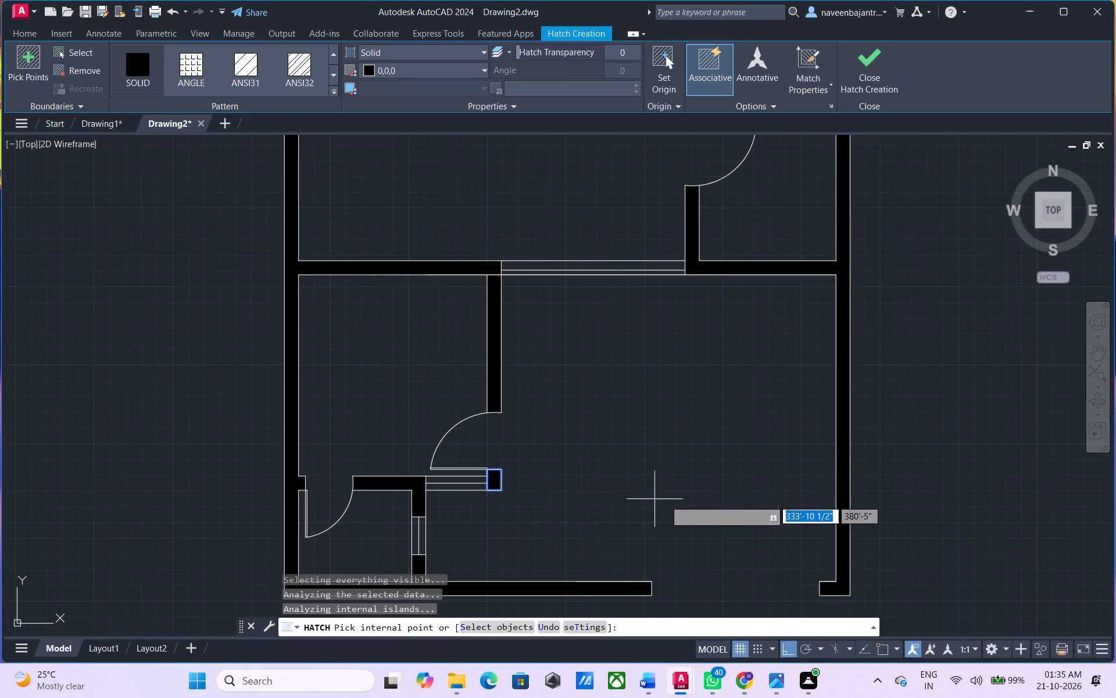
{"action": "scroll", "coordinate": [688, 502], "scroll_direction": "down", "scroll_amount": 2}
{"action": "key", "text": "Escape"}
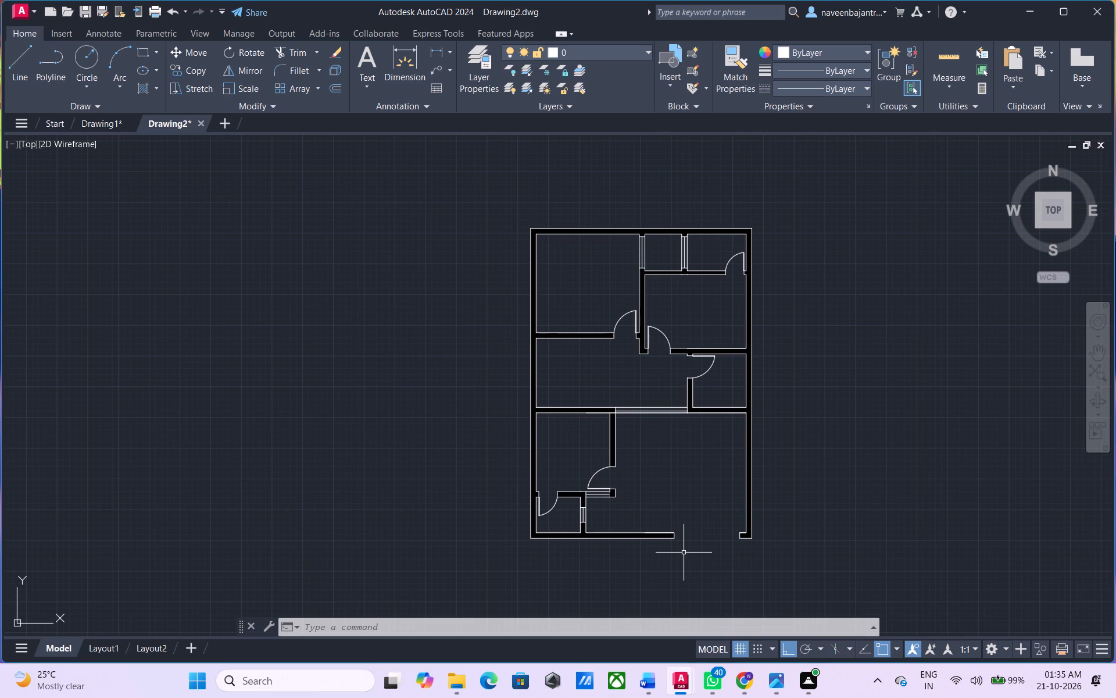
Inspect the hatched walls around the bottom opening and the lower rooms for any unfilled wall sections.
{"action": "scroll", "coordinate": [683, 553], "scroll_direction": "up", "scroll_amount": 4}
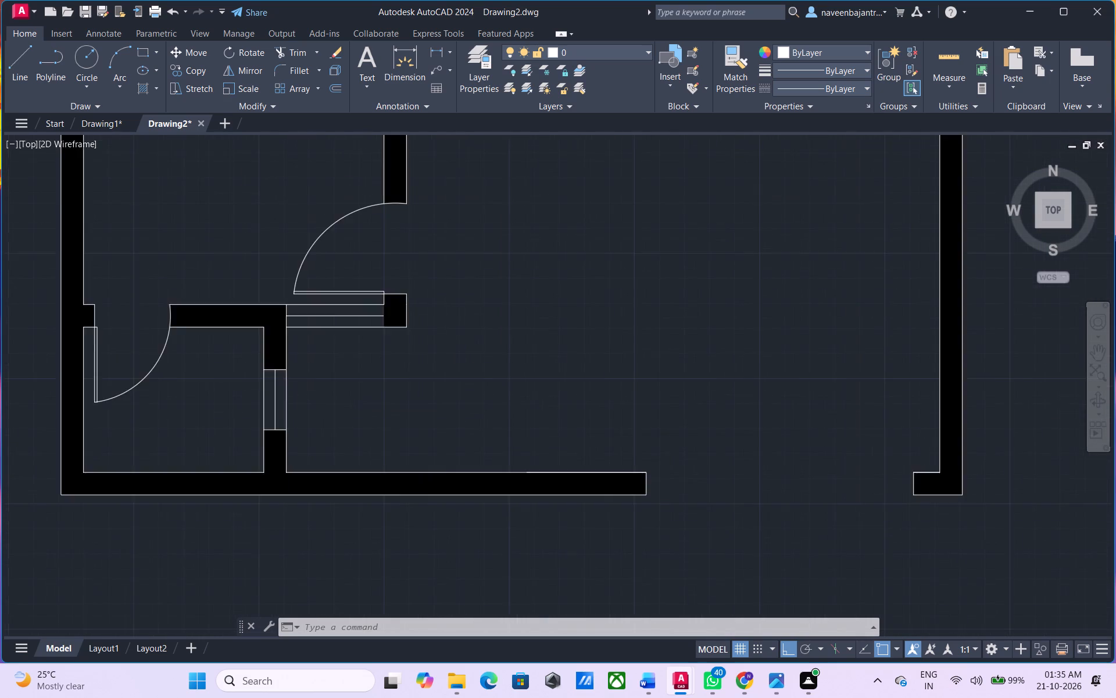
{"action": "scroll", "coordinate": [683, 553], "scroll_direction": "down", "scroll_amount": 3}
{"action": "middle_click_drag", "start_coordinate": [700, 505], "coordinate": [696, 525]}
{"action": "scroll", "coordinate": [696, 525], "scroll_direction": "down", "scroll_amount": 1}
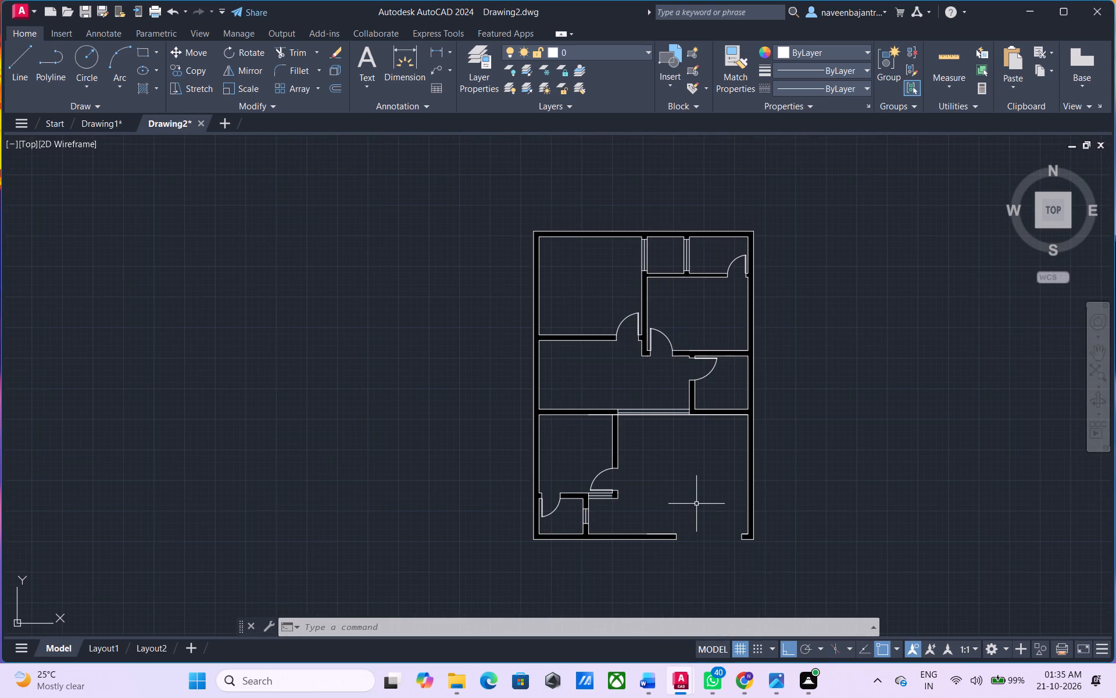
{"action": "middle_click_drag", "start_coordinate": [682, 504], "coordinate": [639, 505]}
{"action": "scroll", "coordinate": [639, 505], "scroll_direction": "up", "scroll_amount": 1}
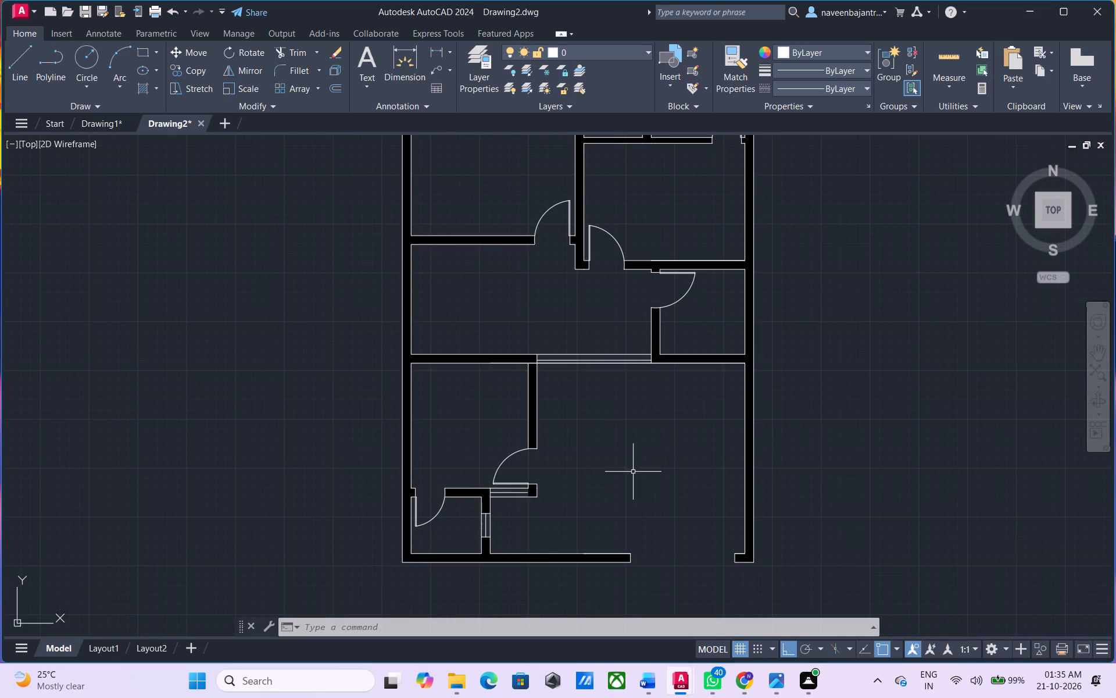
{"action": "middle_click_drag", "start_coordinate": [633, 468], "coordinate": [631, 513]}
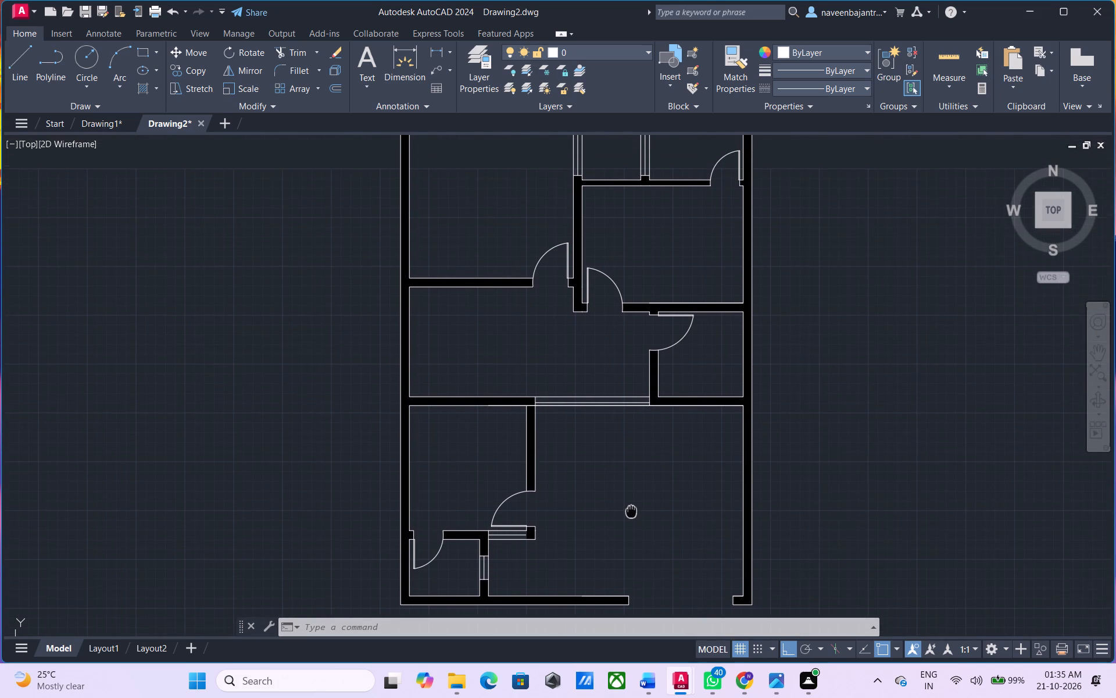
{"action": "middle_click_drag", "start_coordinate": [631, 513], "coordinate": [631, 514]}
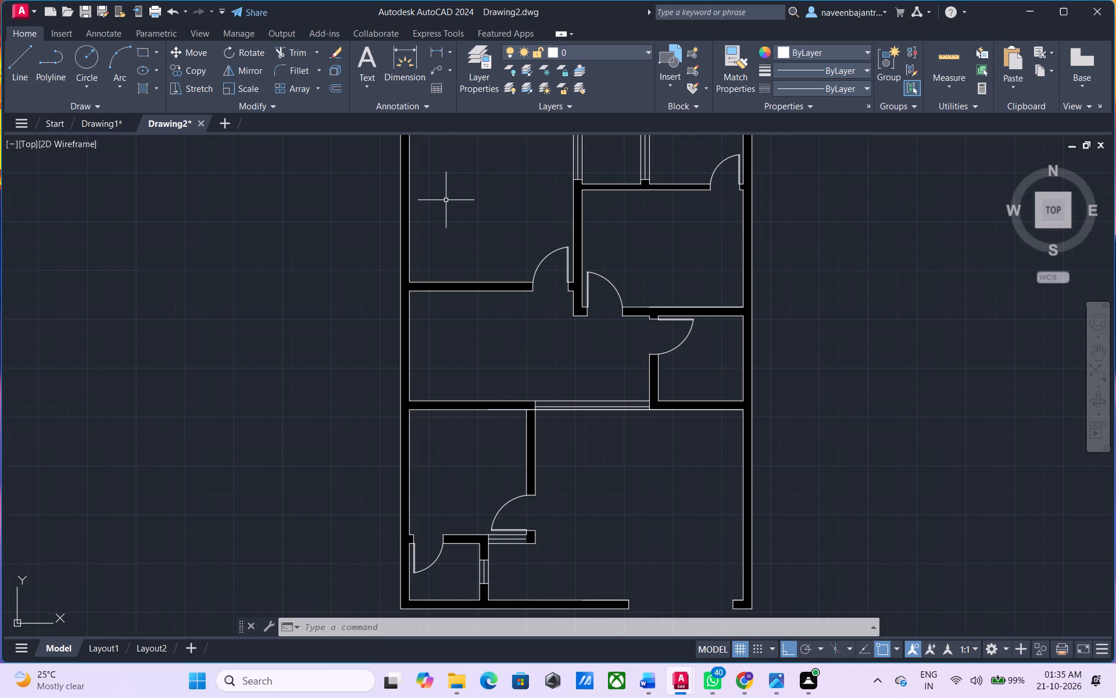
Open DesignCenter and look through the folders and sample drawings listed after Home - Space Planner.dwg for other block sources.
{"action": "type", "text": "DC"}
{"action": "key", "text": "space"}
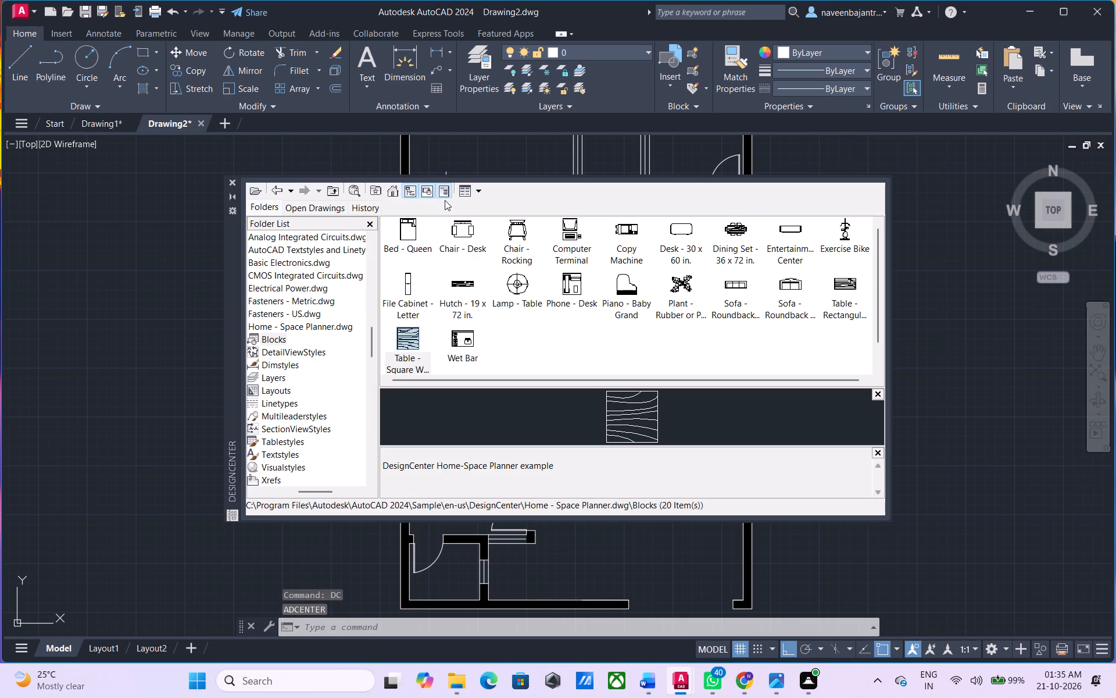
{"action": "left_click", "coordinate": [312, 488]}
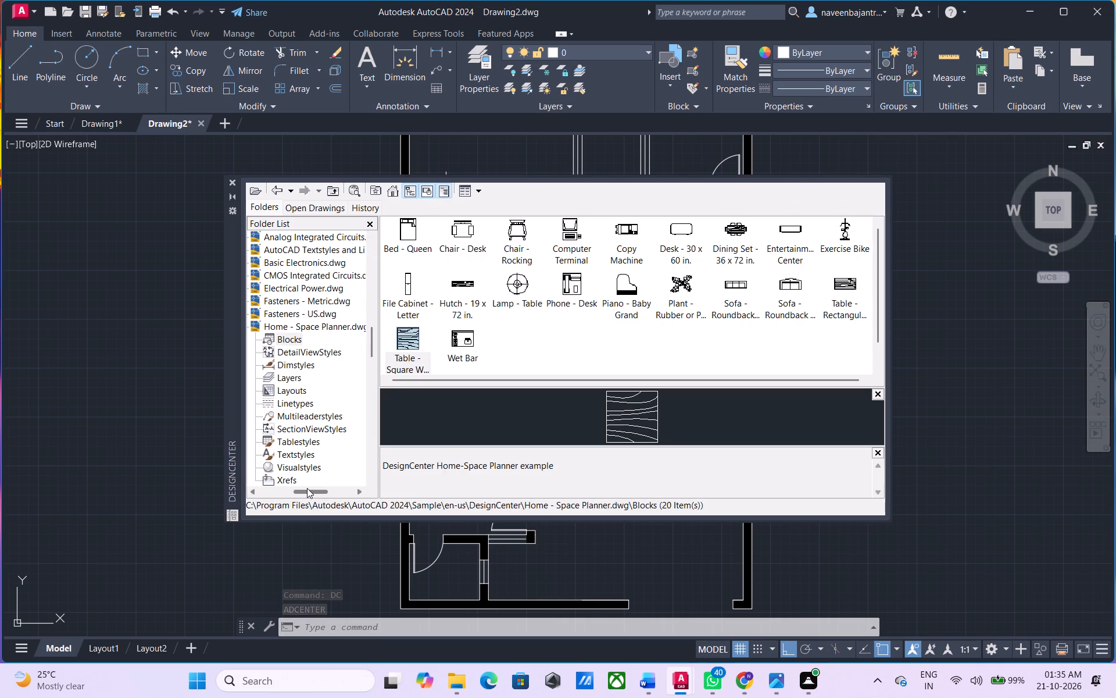
{"action": "scroll", "coordinate": [308, 448], "scroll_direction": "down", "scroll_amount": 1}
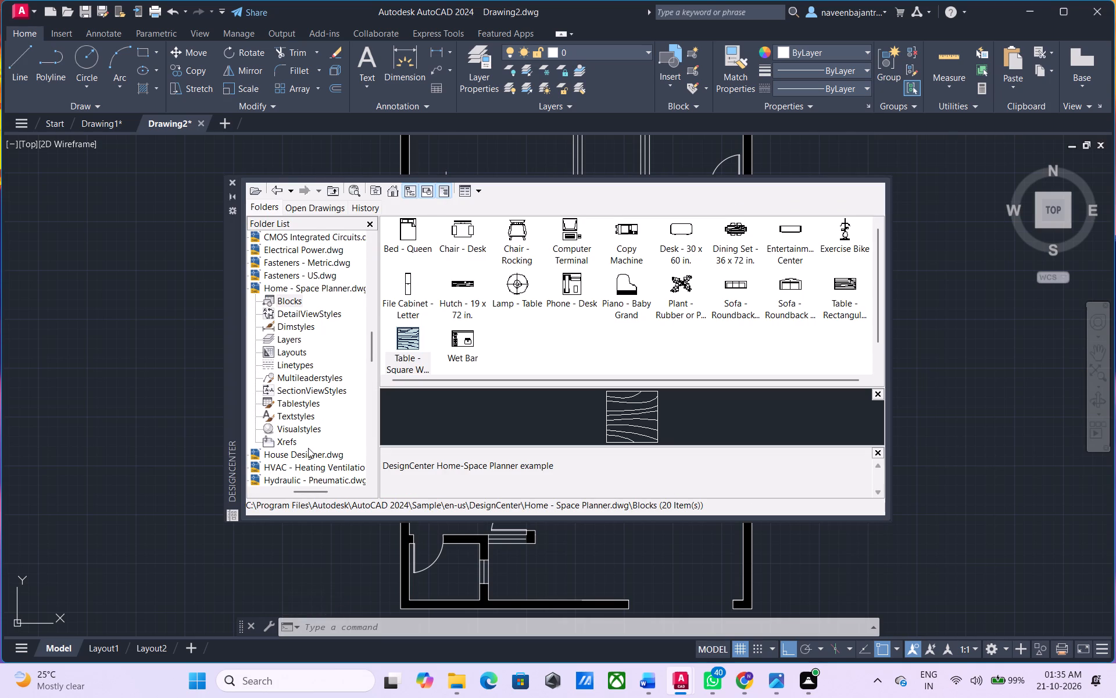
{"action": "scroll", "coordinate": [308, 448], "scroll_direction": "down", "scroll_amount": 1}
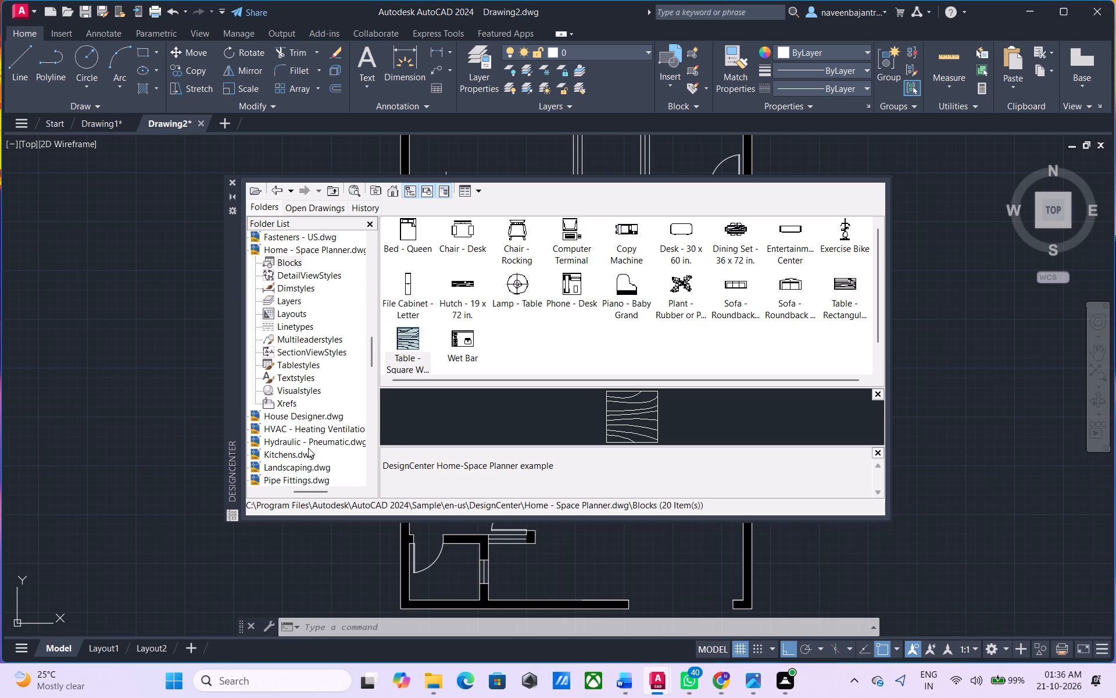
{"action": "scroll", "coordinate": [308, 448], "scroll_direction": "down", "scroll_amount": 1}
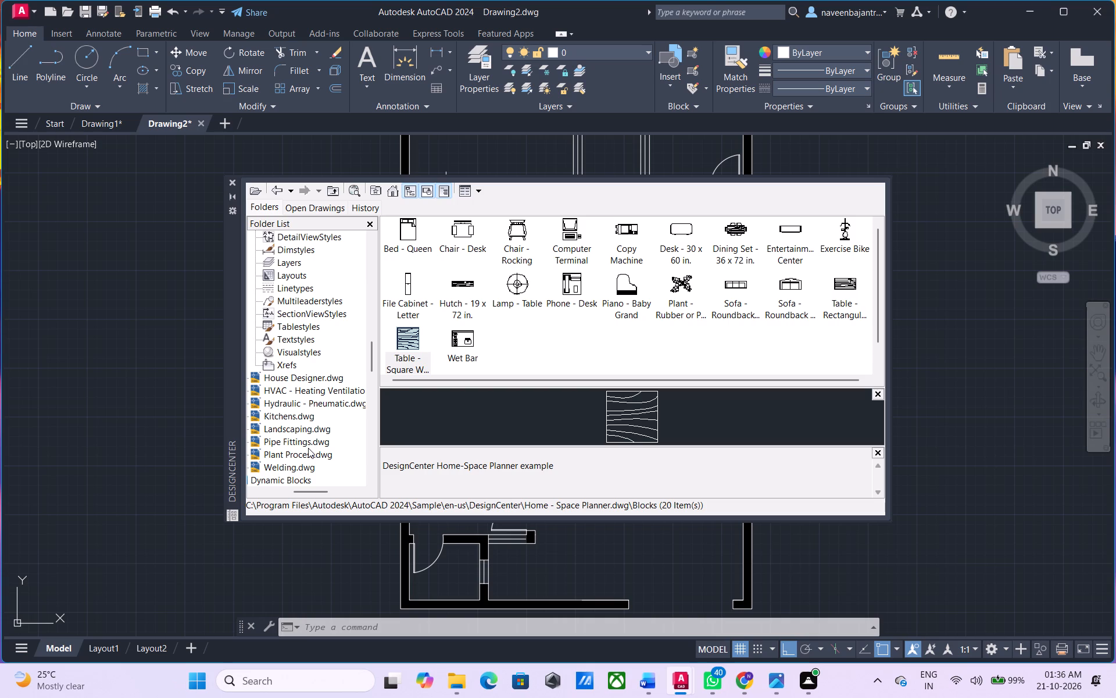
{"action": "scroll", "coordinate": [308, 448], "scroll_direction": "down", "scroll_amount": 1}
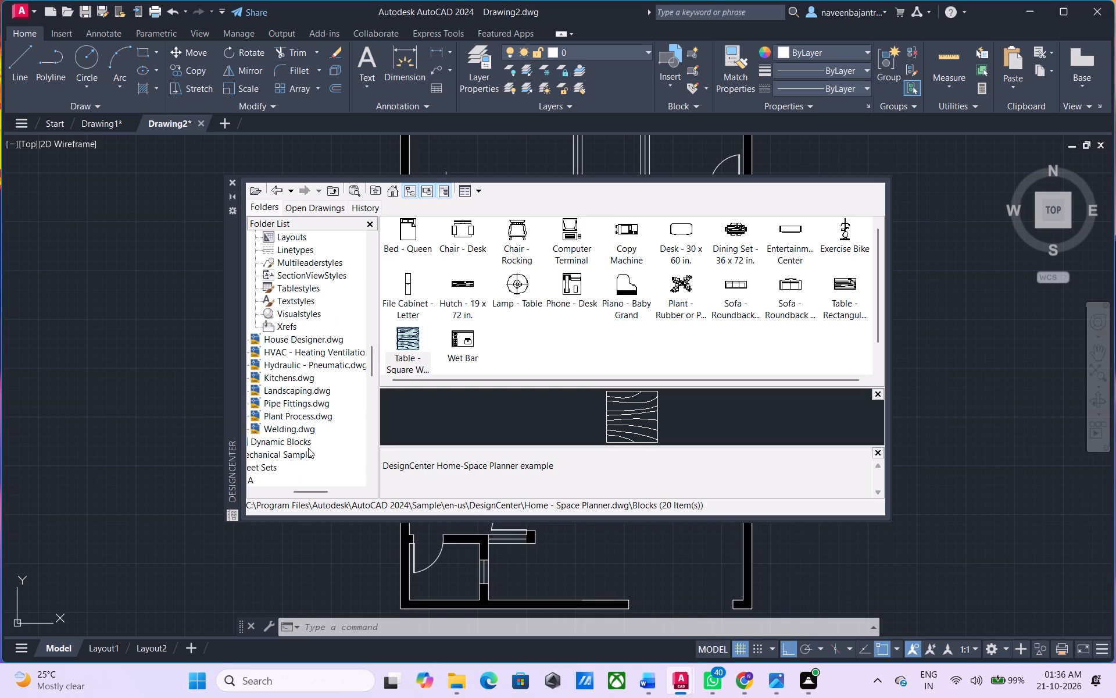
{"action": "left_click_drag", "start_coordinate": [307, 489], "coordinate": [295, 489]}
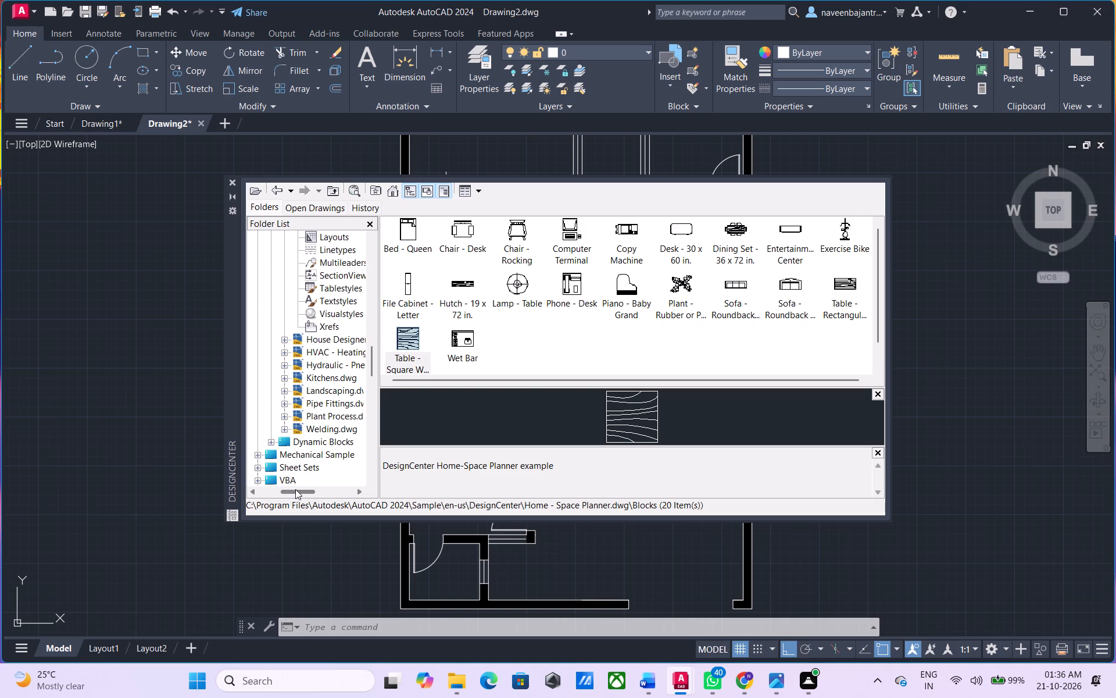
{"action": "left_click_drag", "start_coordinate": [295, 489], "coordinate": [297, 489]}
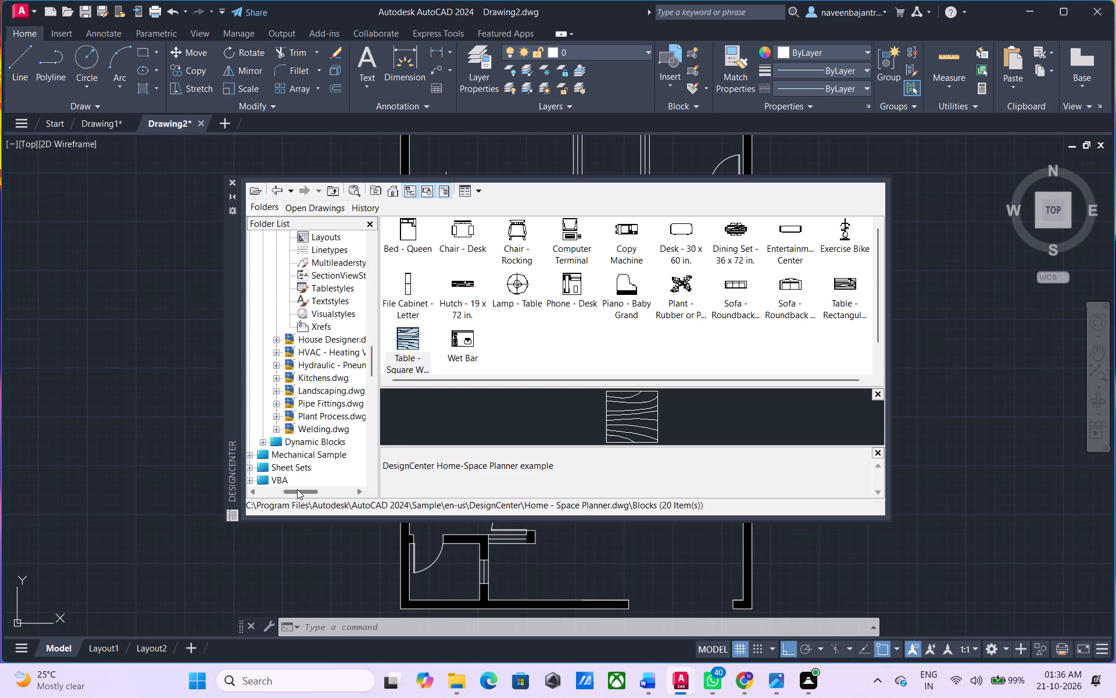
{"action": "scroll", "coordinate": [303, 409], "scroll_direction": "down", "scroll_amount": 2}
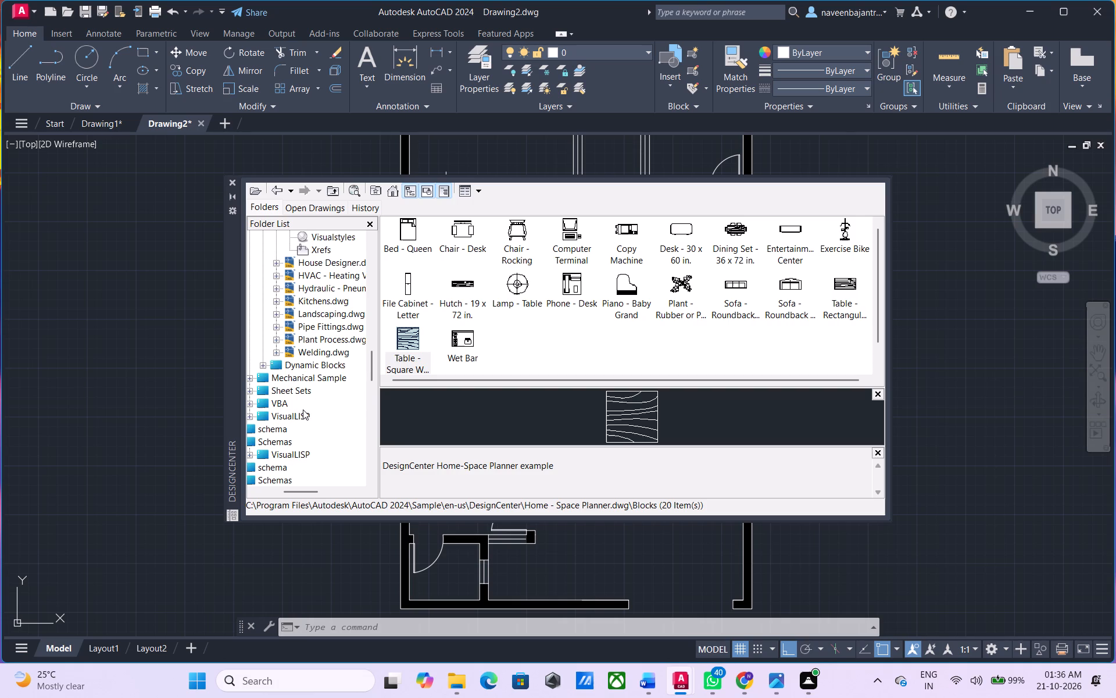
{"action": "left_click", "coordinate": [298, 487]}
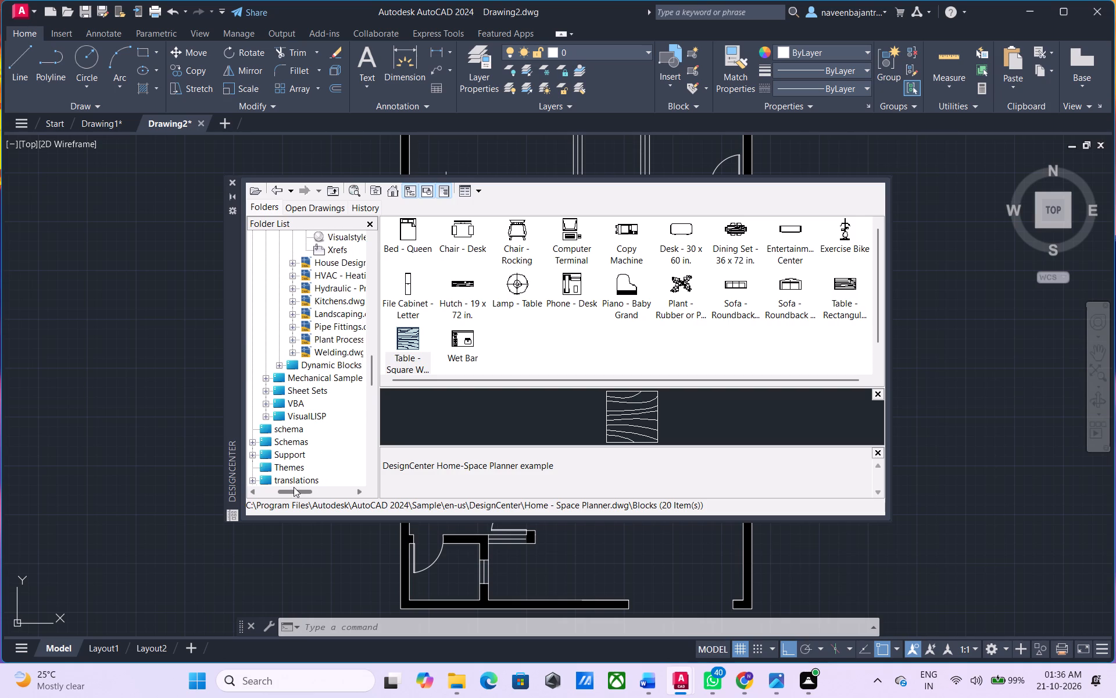
{"action": "scroll", "coordinate": [313, 401], "scroll_direction": "down", "scroll_amount": 1}
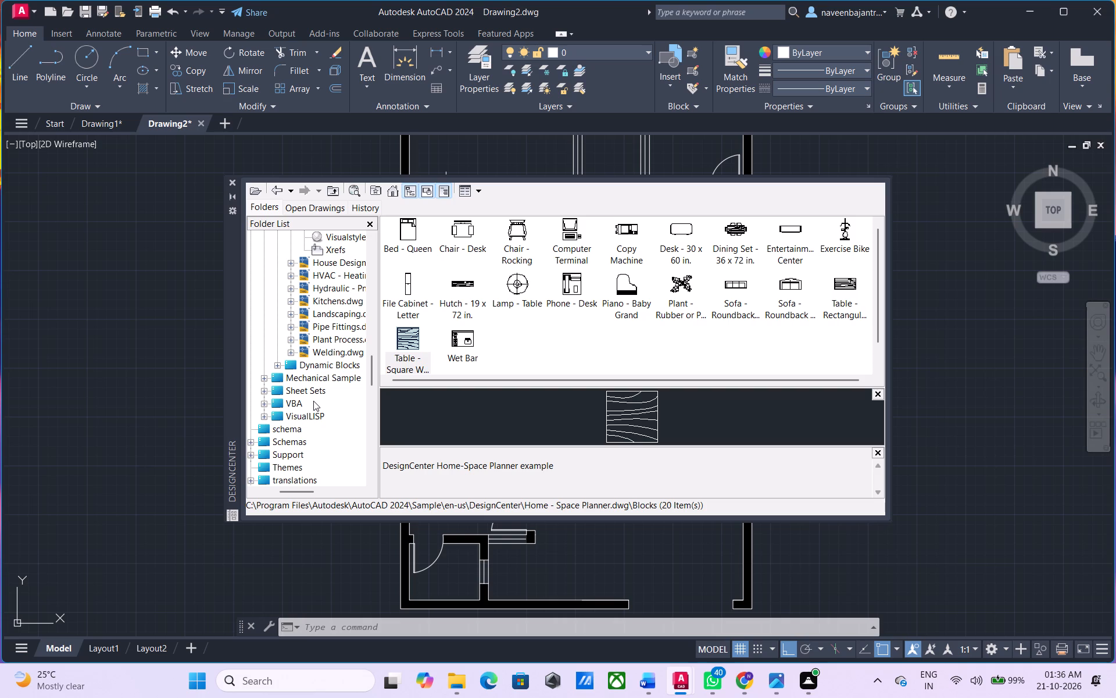
{"action": "scroll", "coordinate": [313, 401], "scroll_direction": "down", "scroll_amount": 1}
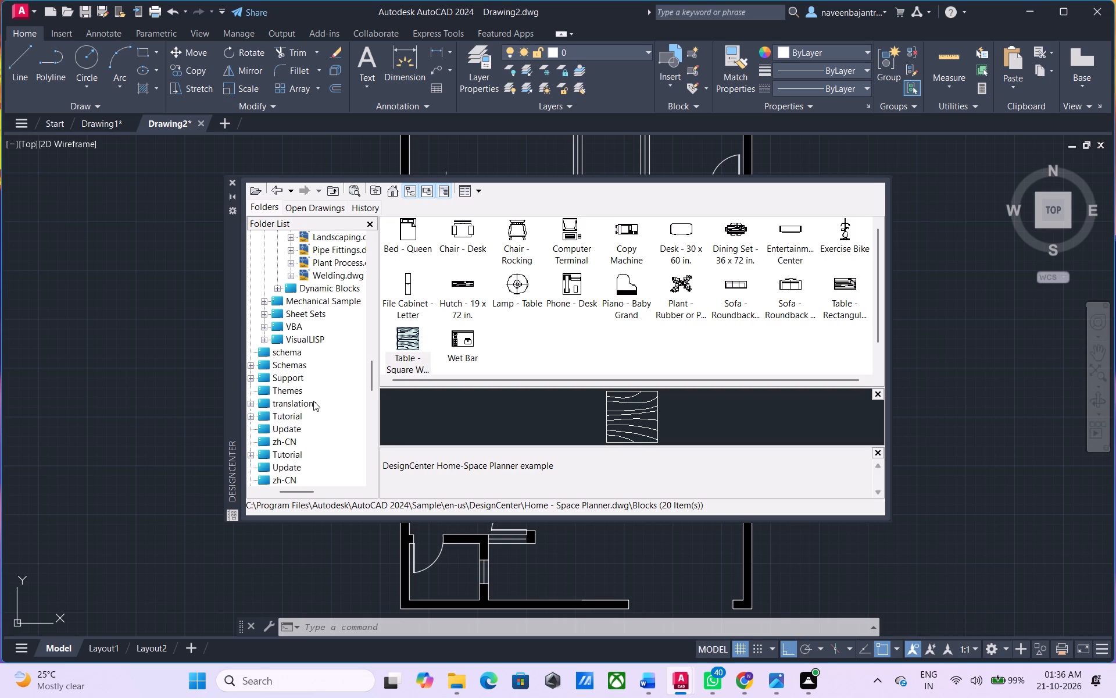
{"action": "scroll", "coordinate": [313, 401], "scroll_direction": "down", "scroll_amount": 1}
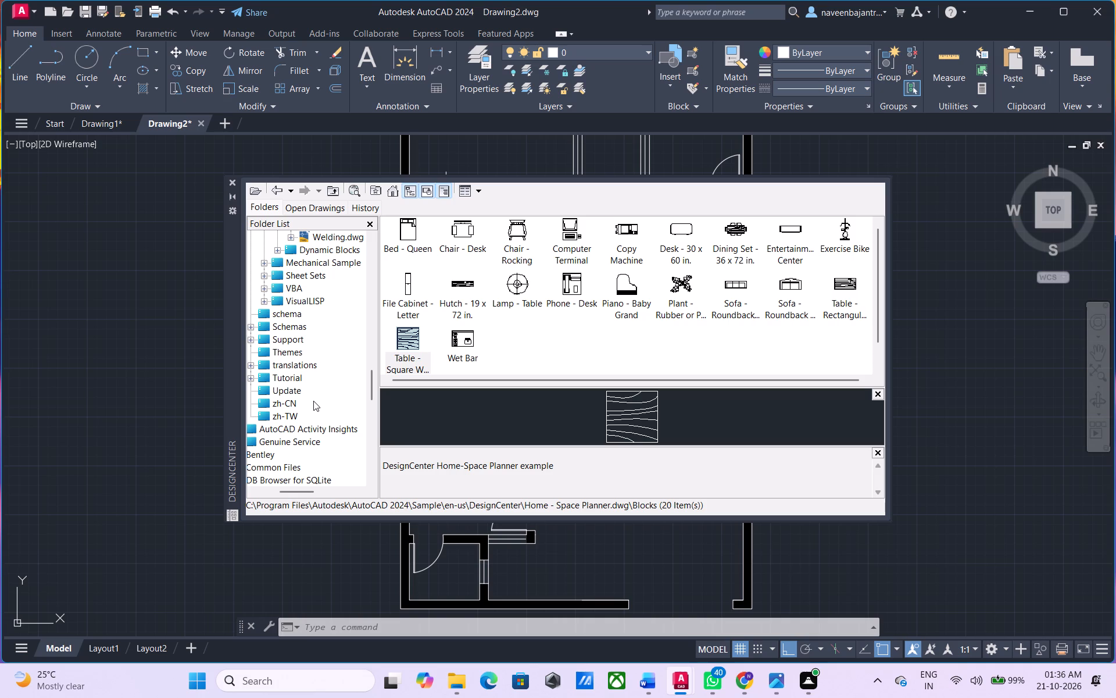
{"action": "scroll", "coordinate": [307, 401], "scroll_direction": "down", "scroll_amount": 1}
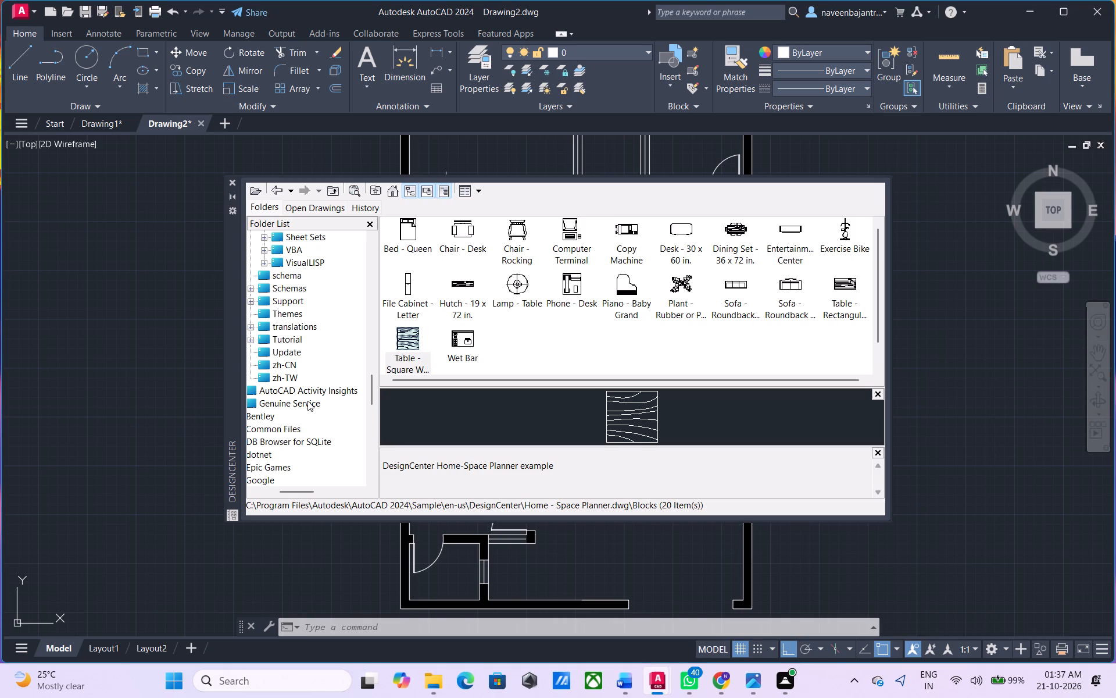
{"action": "scroll", "coordinate": [307, 401], "scroll_direction": "down", "scroll_amount": 1}
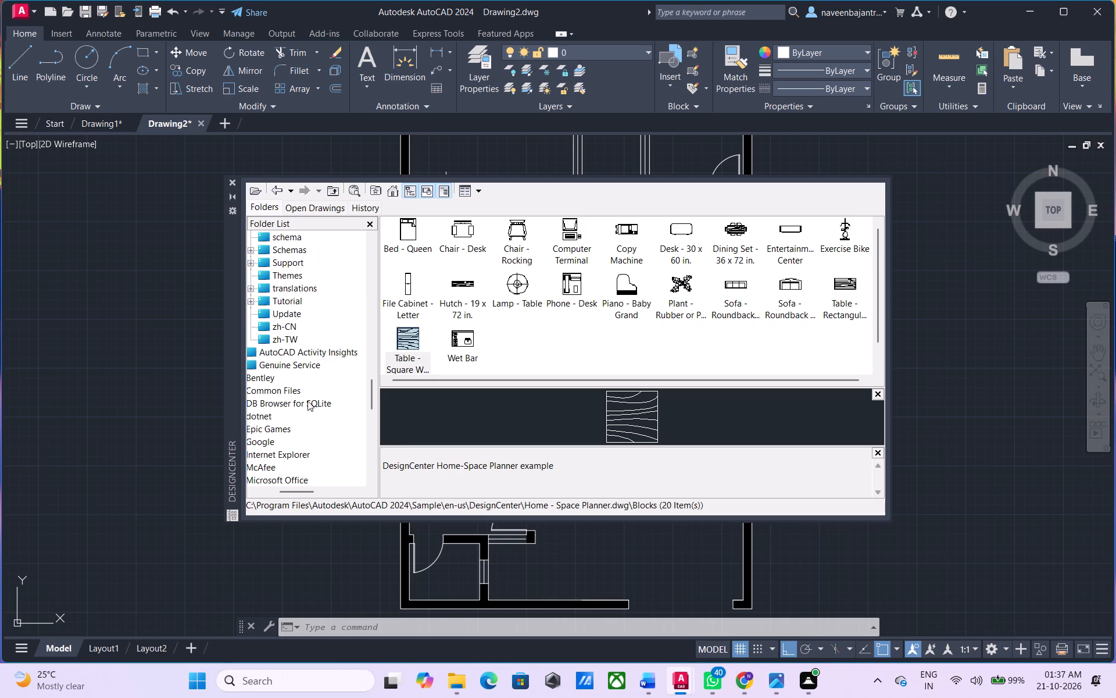
Look back through the sample drawings in the DesignCenter folder, from Welding.dwg up to Analog Integrated Circuits, for other block sources.
{"action": "scroll", "coordinate": [307, 401], "scroll_direction": "up", "scroll_amount": 1}
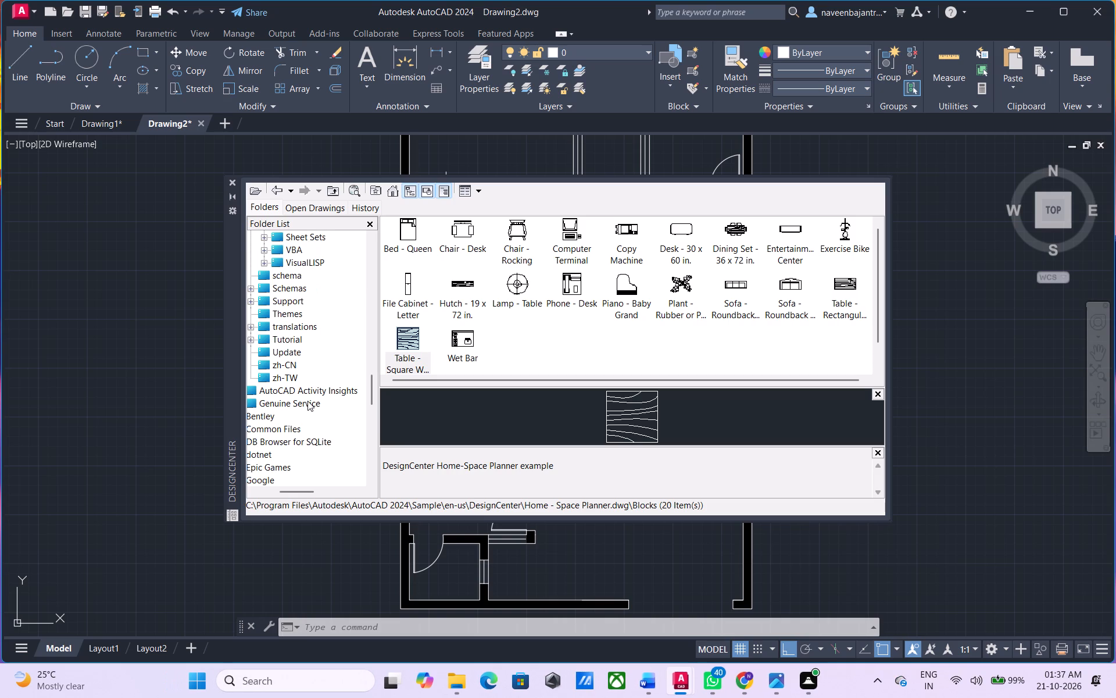
{"action": "scroll", "coordinate": [307, 401], "scroll_direction": "up", "scroll_amount": 1}
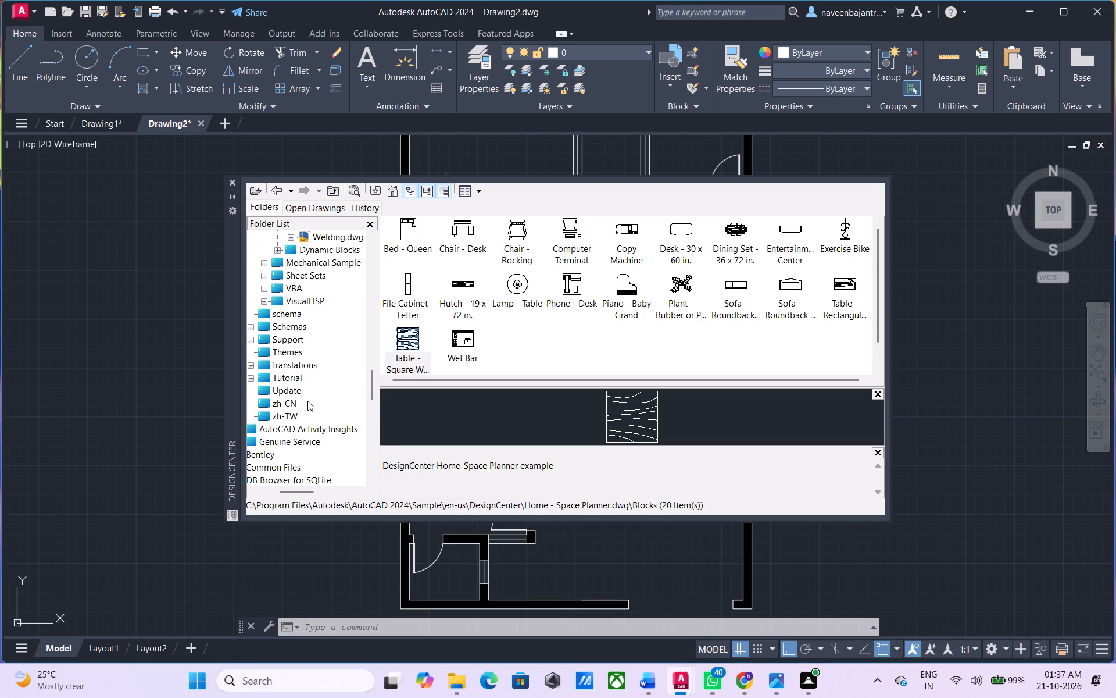
{"action": "scroll", "coordinate": [307, 401], "scroll_direction": "up", "scroll_amount": 2}
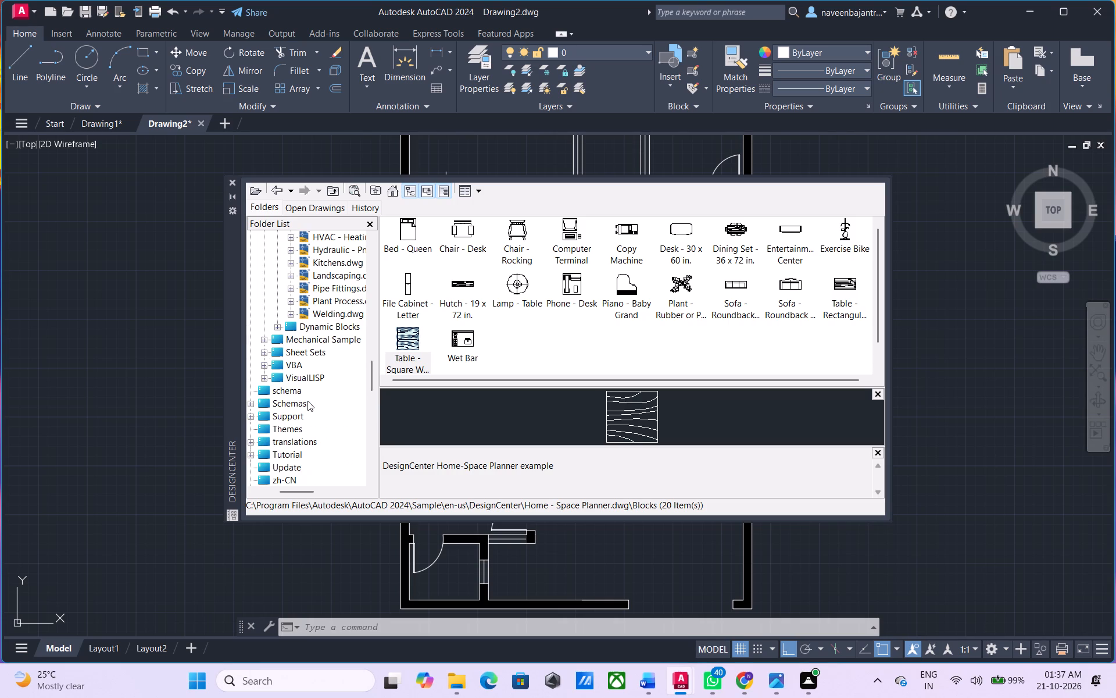
{"action": "scroll", "coordinate": [307, 401], "scroll_direction": "up", "scroll_amount": 1}
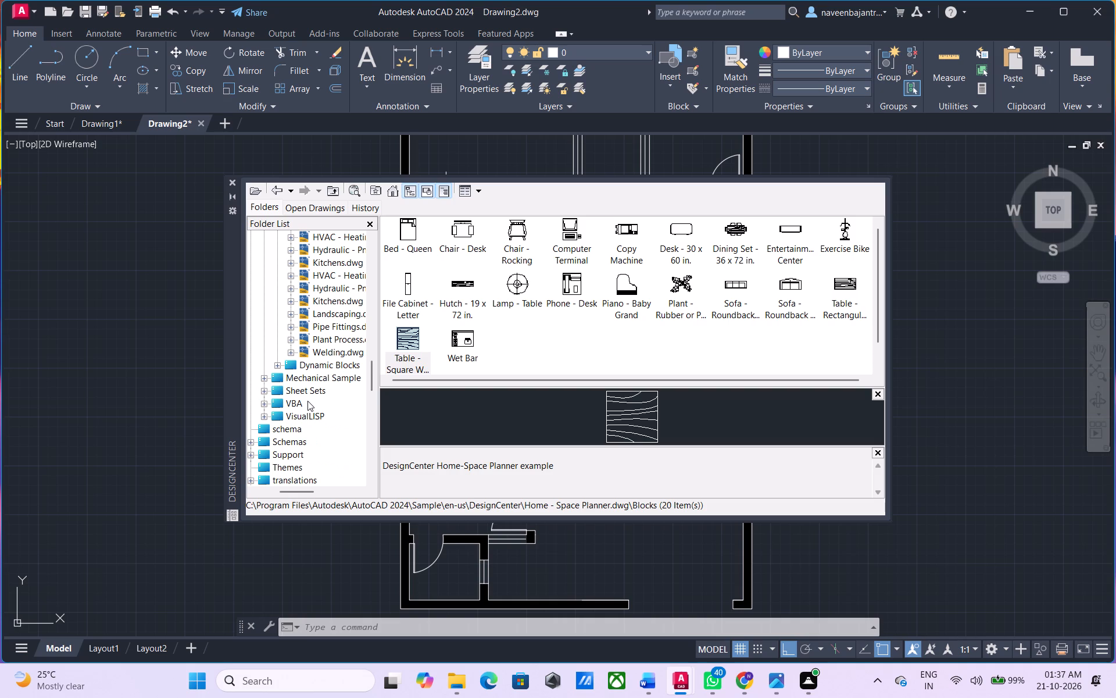
{"action": "scroll", "coordinate": [307, 401], "scroll_direction": "up", "scroll_amount": 1}
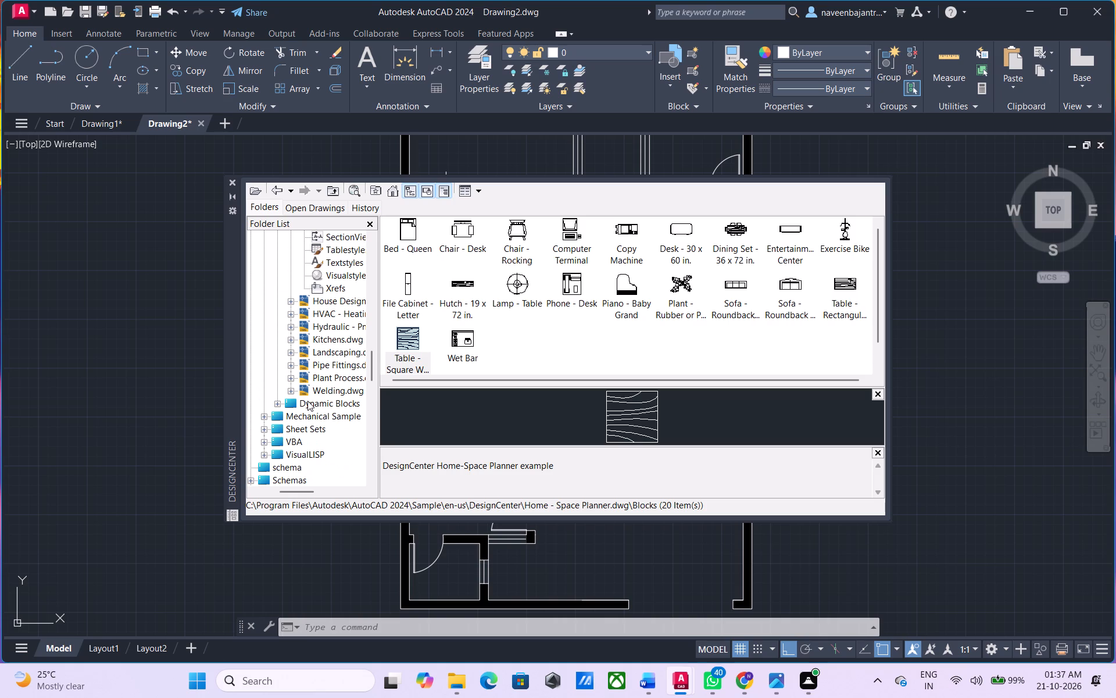
{"action": "scroll", "coordinate": [307, 401], "scroll_direction": "up", "scroll_amount": 1}
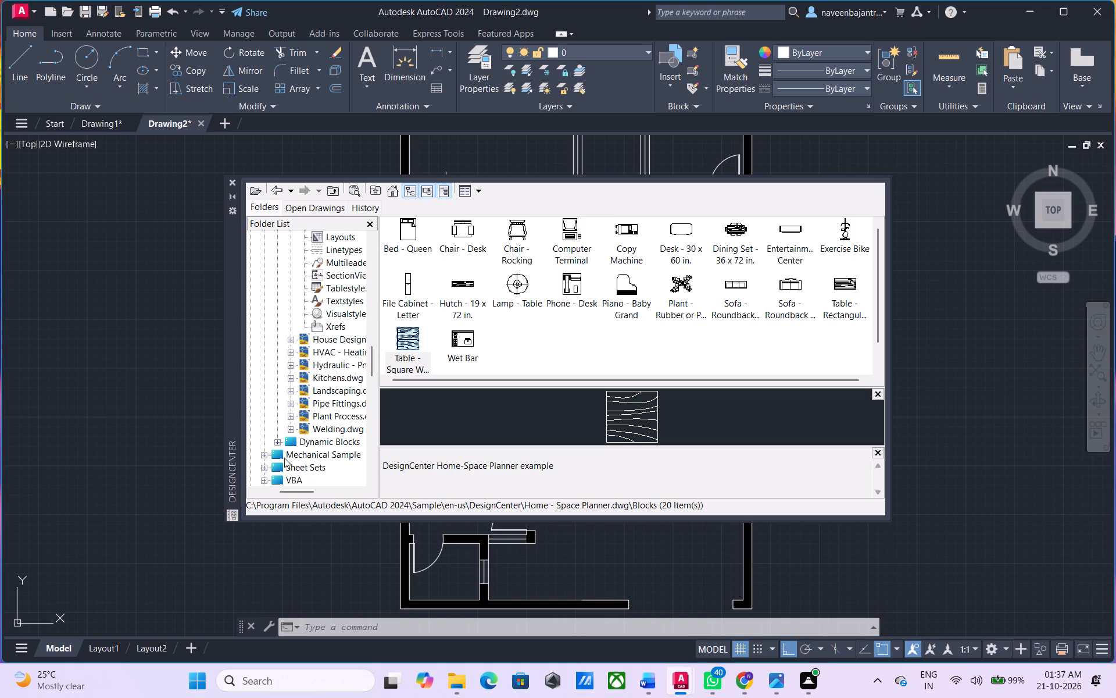
{"action": "left_click", "coordinate": [280, 489]}
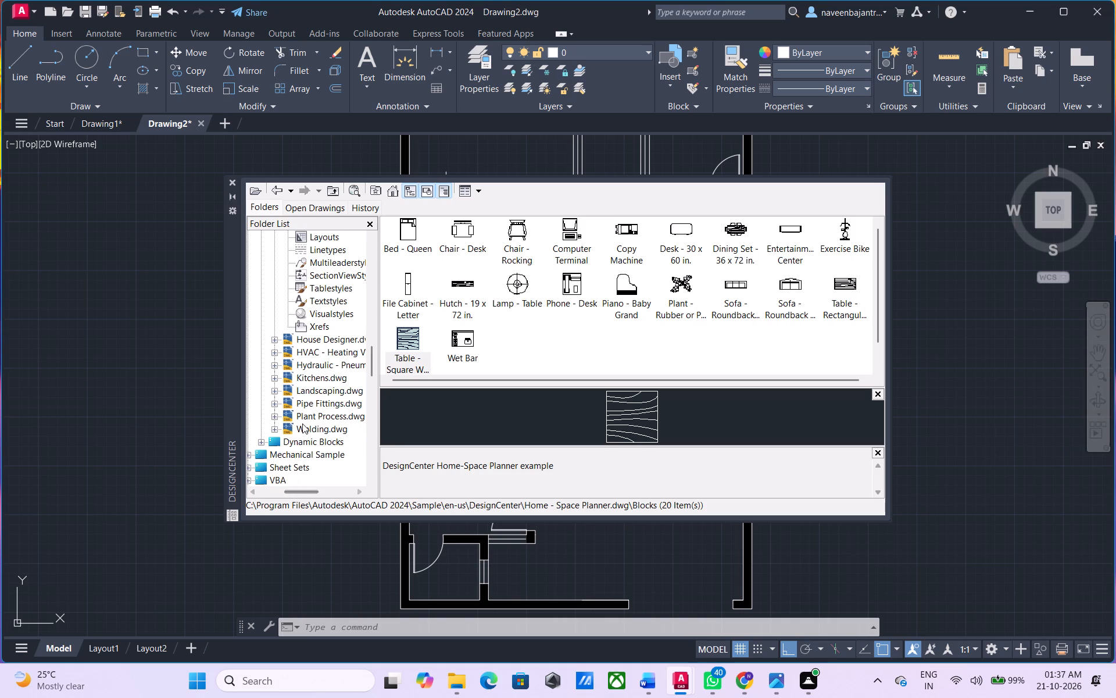
{"action": "scroll", "coordinate": [302, 423], "scroll_direction": "up", "scroll_amount": 1}
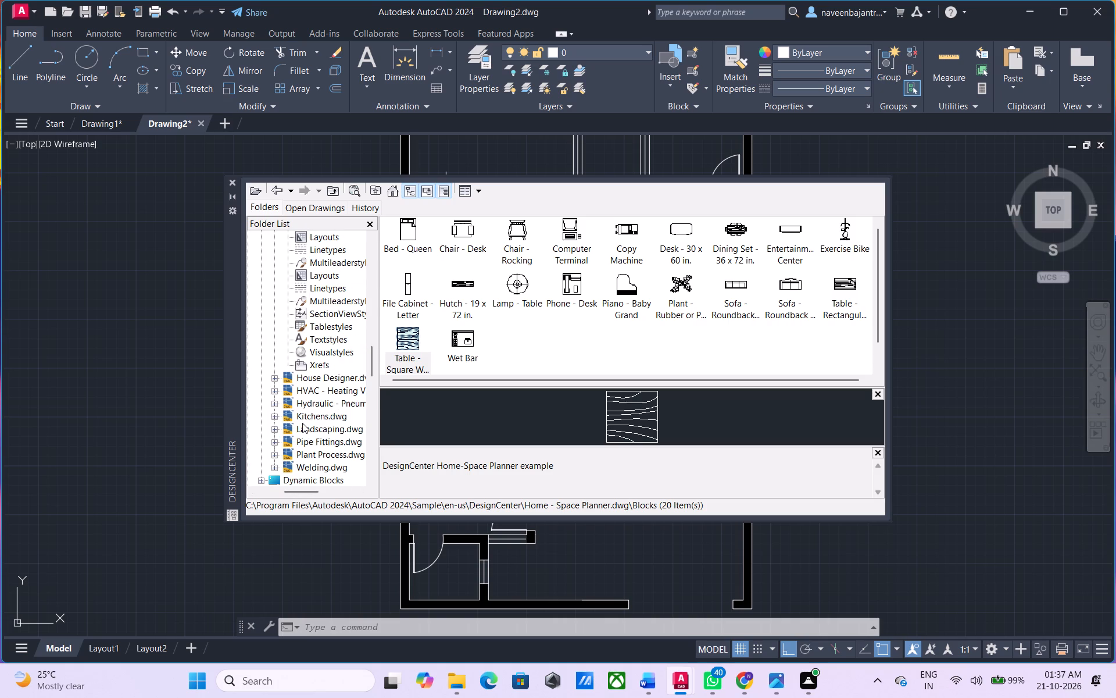
{"action": "left_click", "coordinate": [290, 493]}
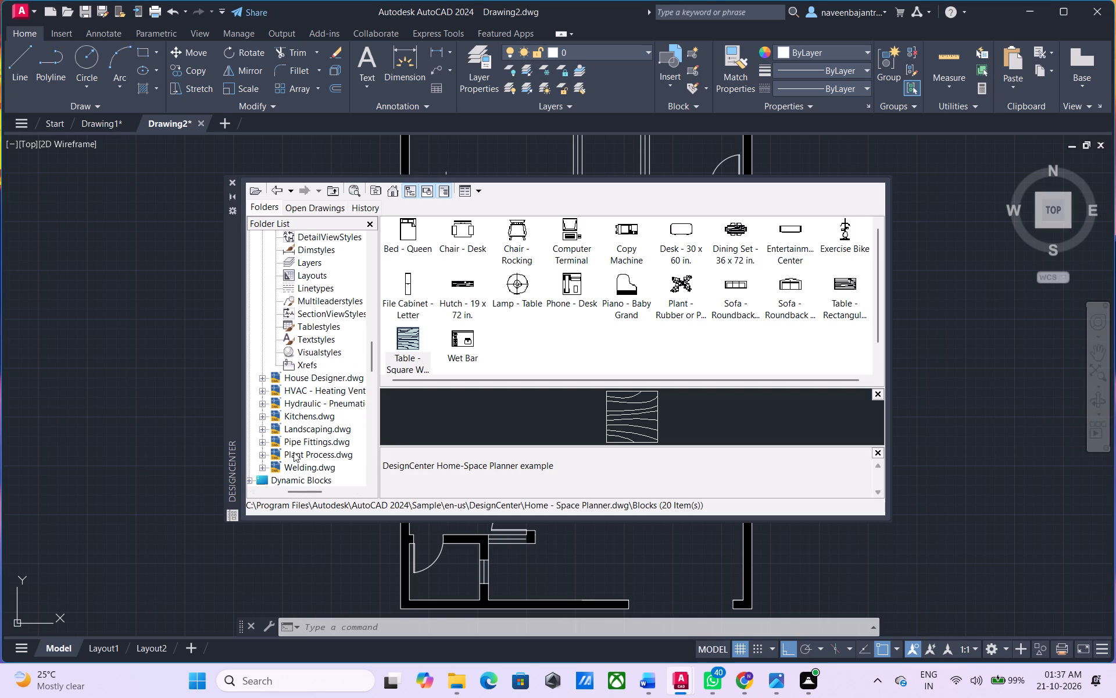
{"action": "scroll", "coordinate": [313, 435], "scroll_direction": "up", "scroll_amount": 1}
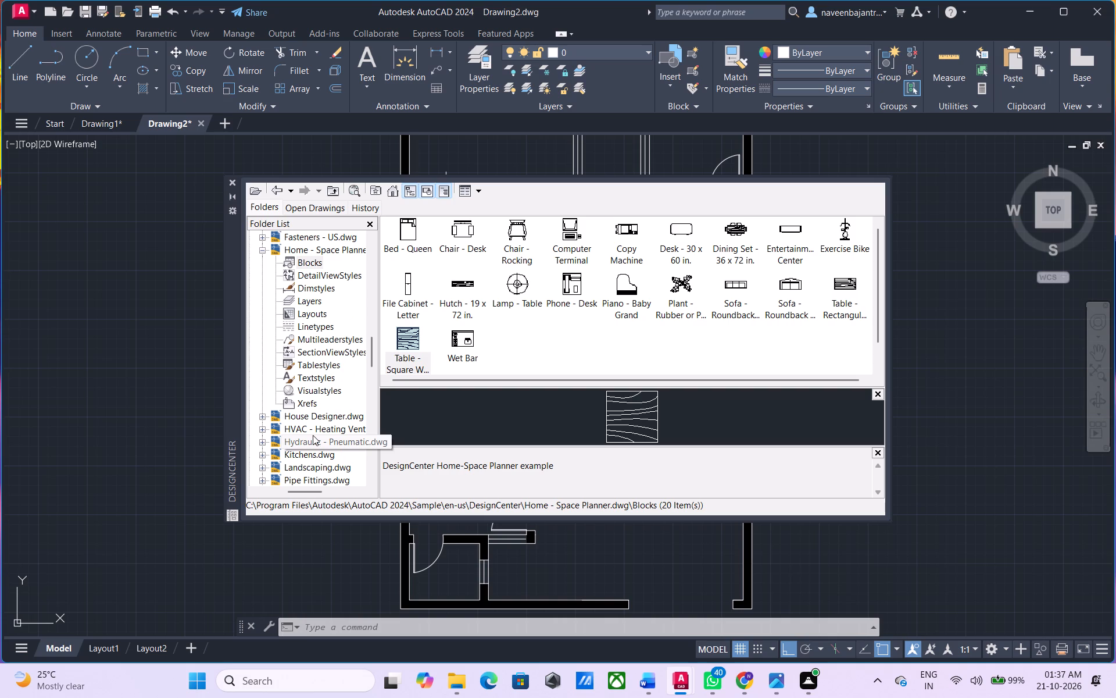
{"action": "scroll", "coordinate": [313, 435], "scroll_direction": "up", "scroll_amount": 1}
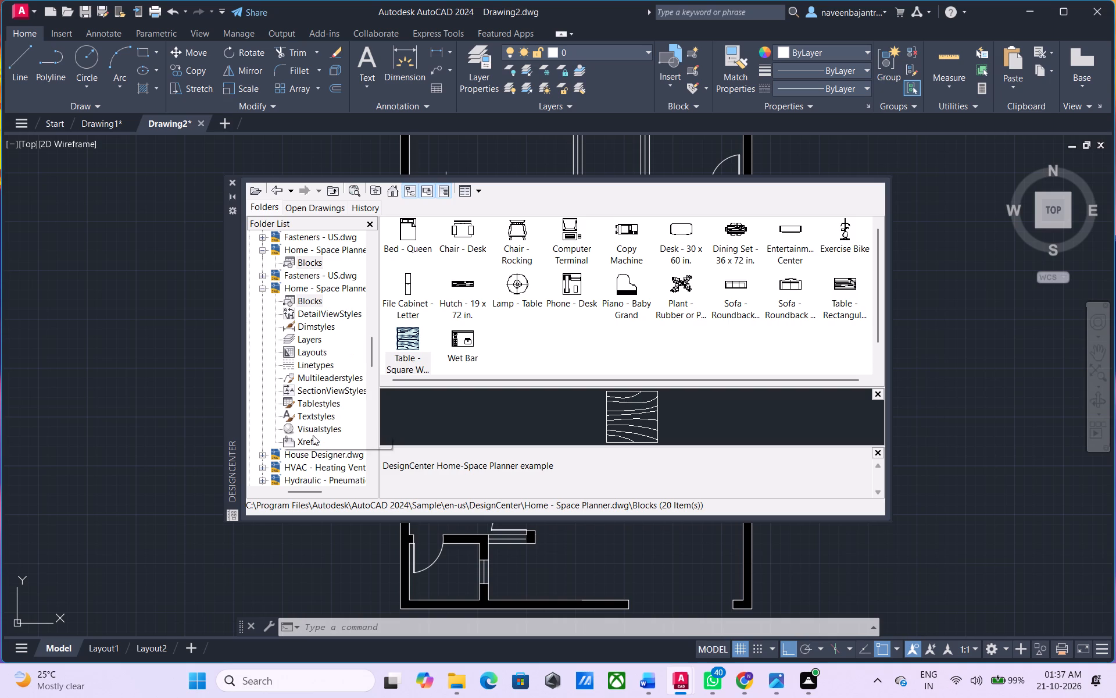
{"action": "scroll", "coordinate": [313, 435], "scroll_direction": "up", "scroll_amount": 1}
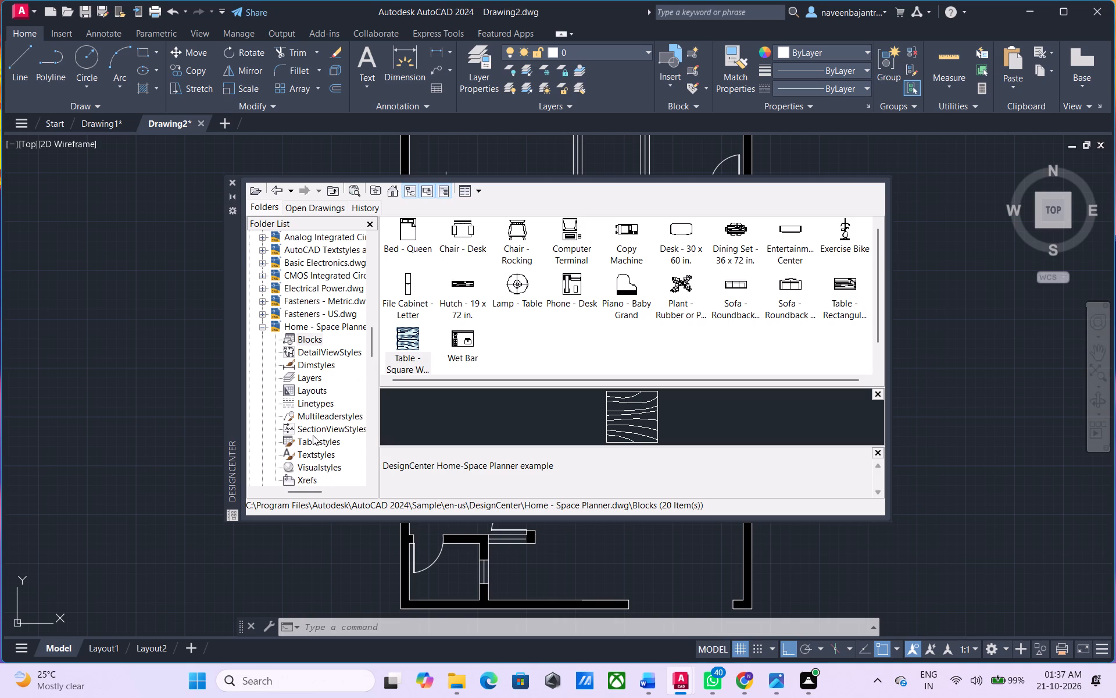
{"action": "scroll", "coordinate": [313, 435], "scroll_direction": "up", "scroll_amount": 1}
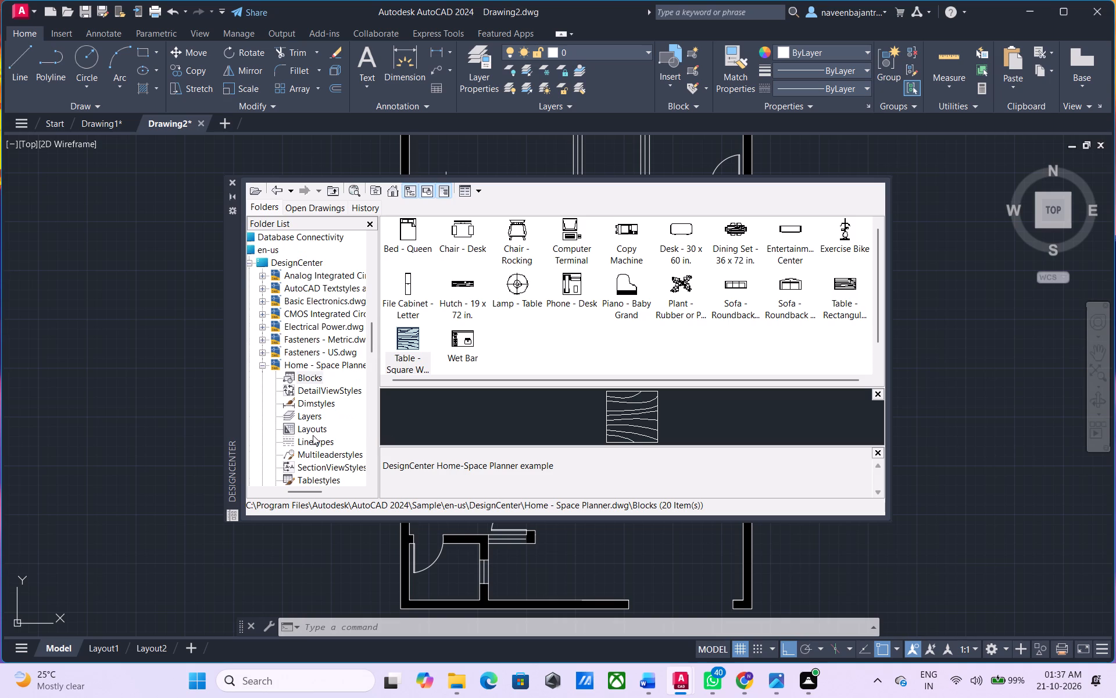
{"action": "scroll", "coordinate": [313, 435], "scroll_direction": "up", "scroll_amount": 1}
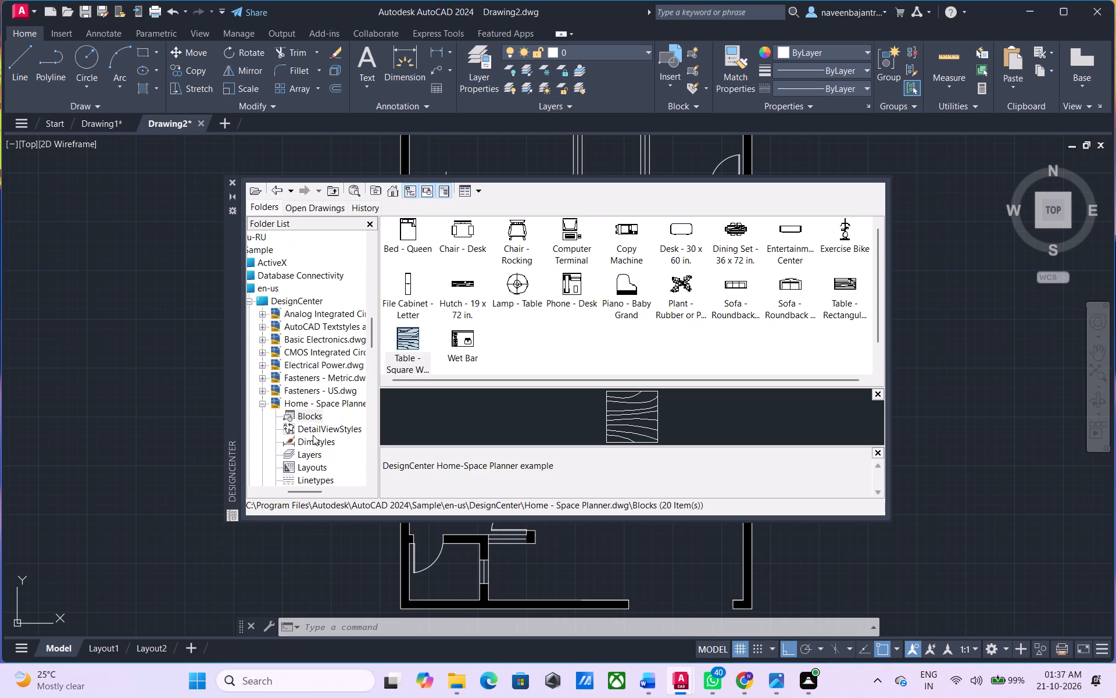
{"action": "scroll", "coordinate": [313, 435], "scroll_direction": "up", "scroll_amount": 1}
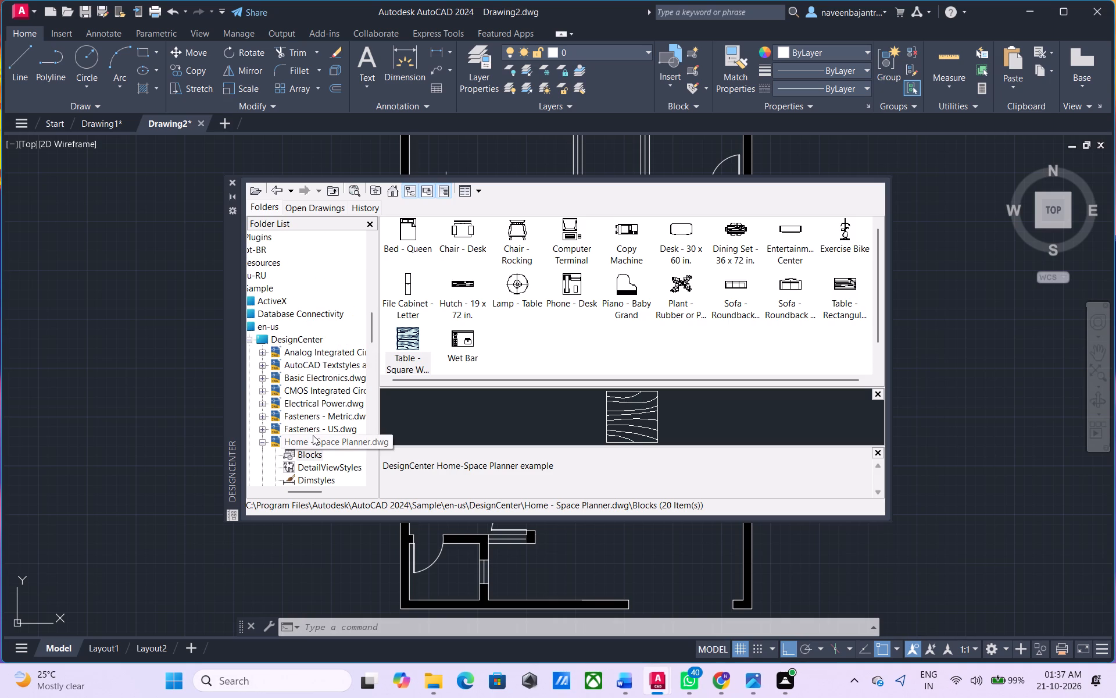
{"action": "scroll", "coordinate": [313, 435], "scroll_direction": "up", "scroll_amount": 1}
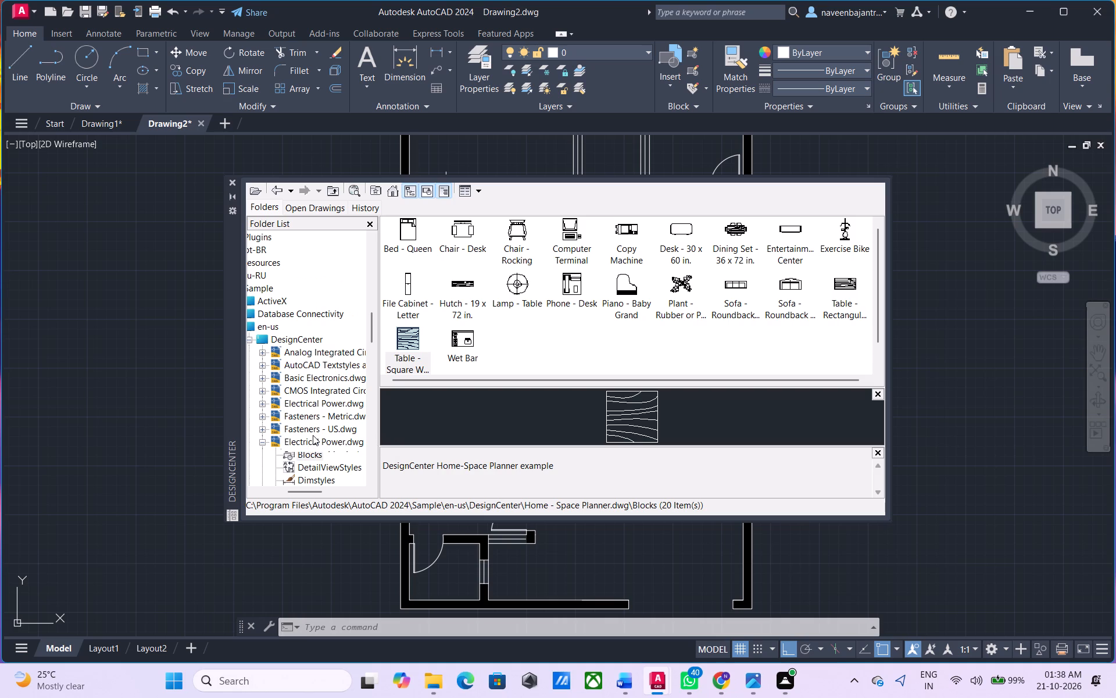
{"action": "scroll", "coordinate": [313, 435], "scroll_direction": "up", "scroll_amount": 1}
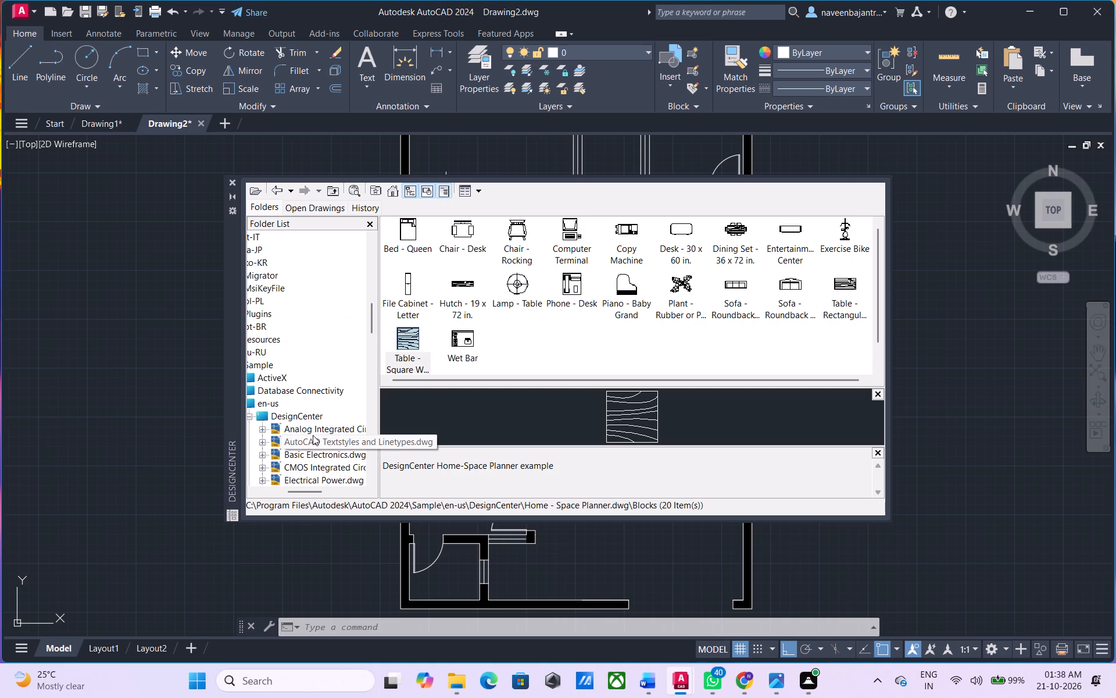
{"action": "scroll", "coordinate": [313, 435], "scroll_direction": "up", "scroll_amount": 1}
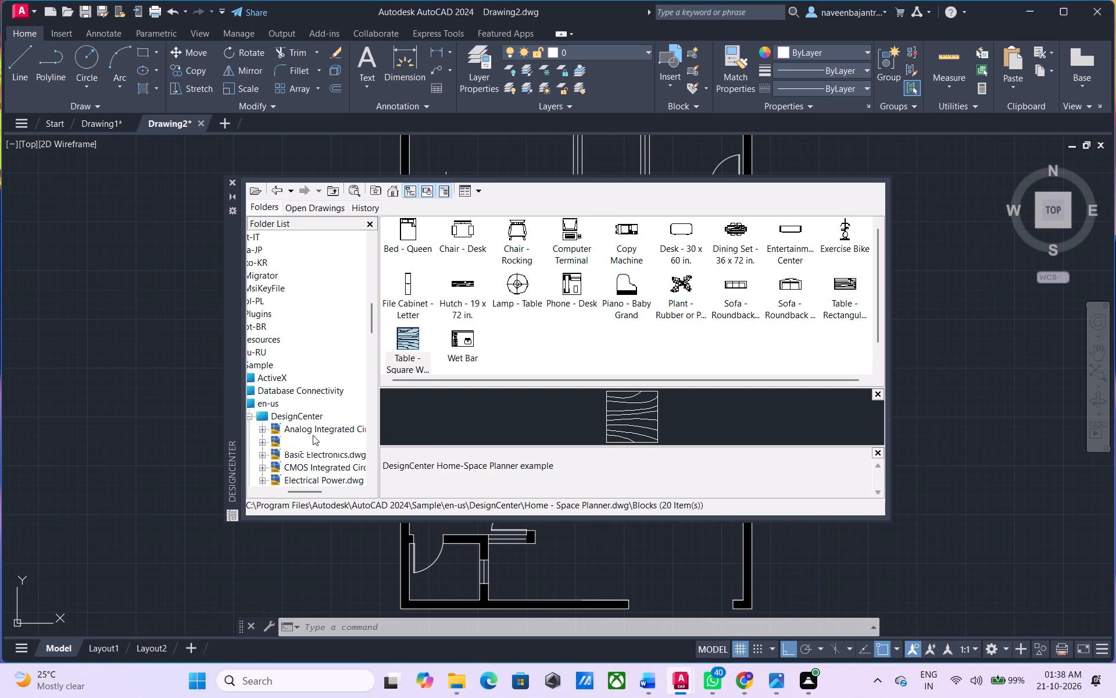
{"action": "scroll", "coordinate": [313, 435], "scroll_direction": "up", "scroll_amount": 1}
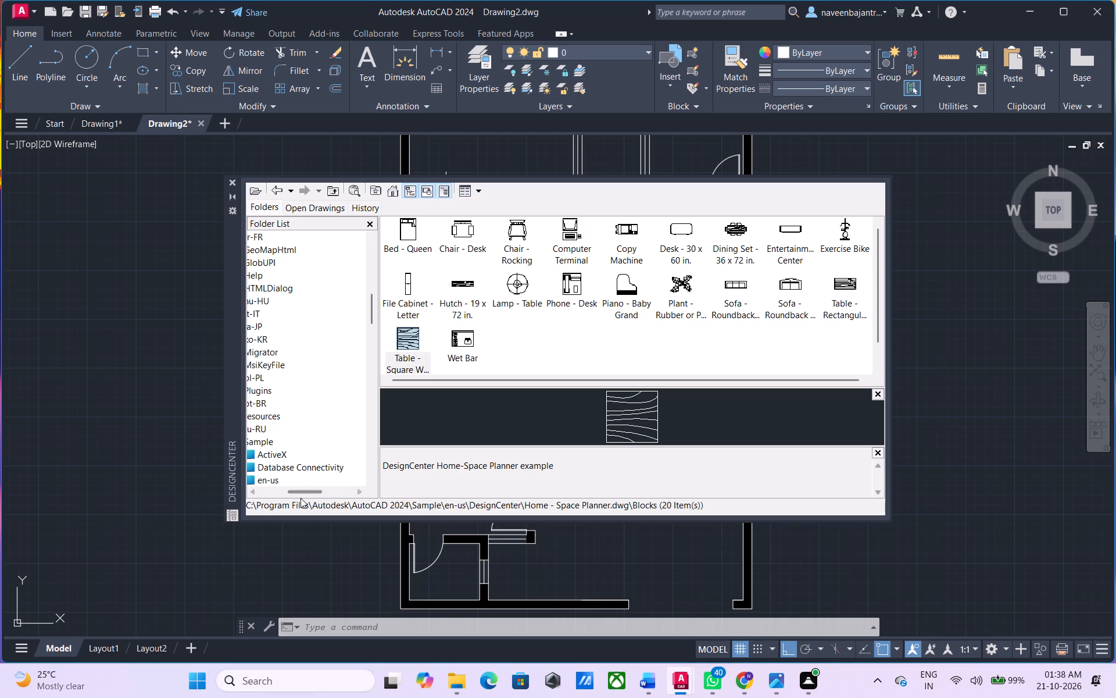
Look back up the DesignCenter folder tree from the Sample folder to the C: drive for other block sources.
{"action": "left_click_drag", "start_coordinate": [299, 494], "coordinate": [289, 494]}
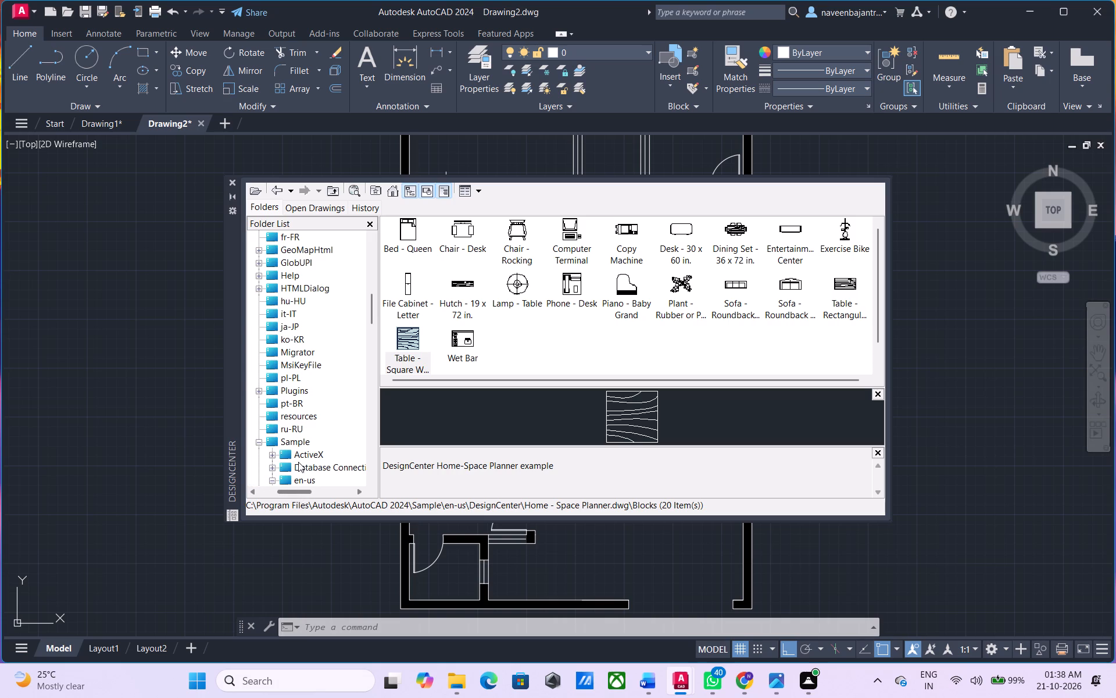
{"action": "scroll", "coordinate": [327, 429], "scroll_direction": "up", "scroll_amount": 2}
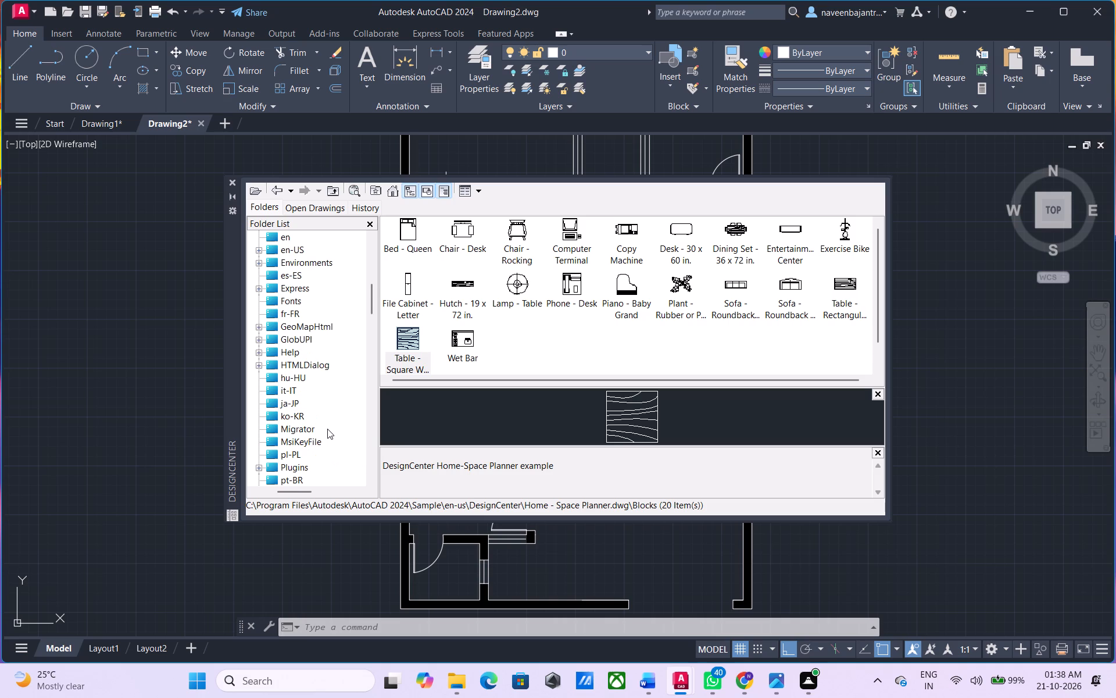
{"action": "scroll", "coordinate": [327, 429], "scroll_direction": "up", "scroll_amount": 1}
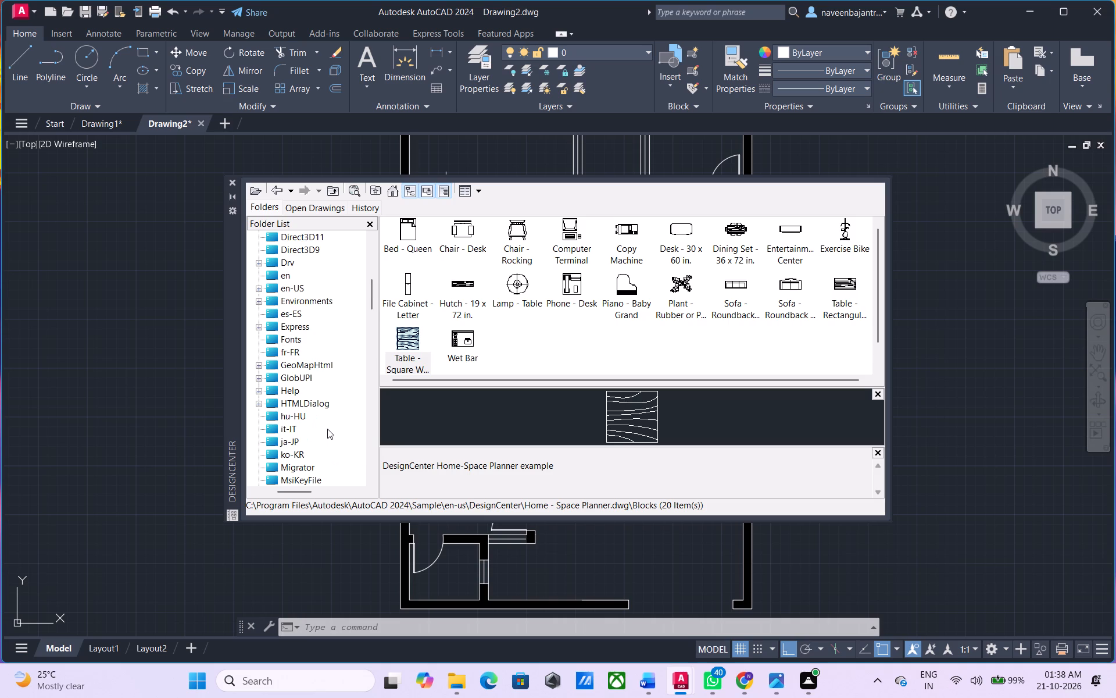
{"action": "scroll", "coordinate": [327, 429], "scroll_direction": "up", "scroll_amount": 1}
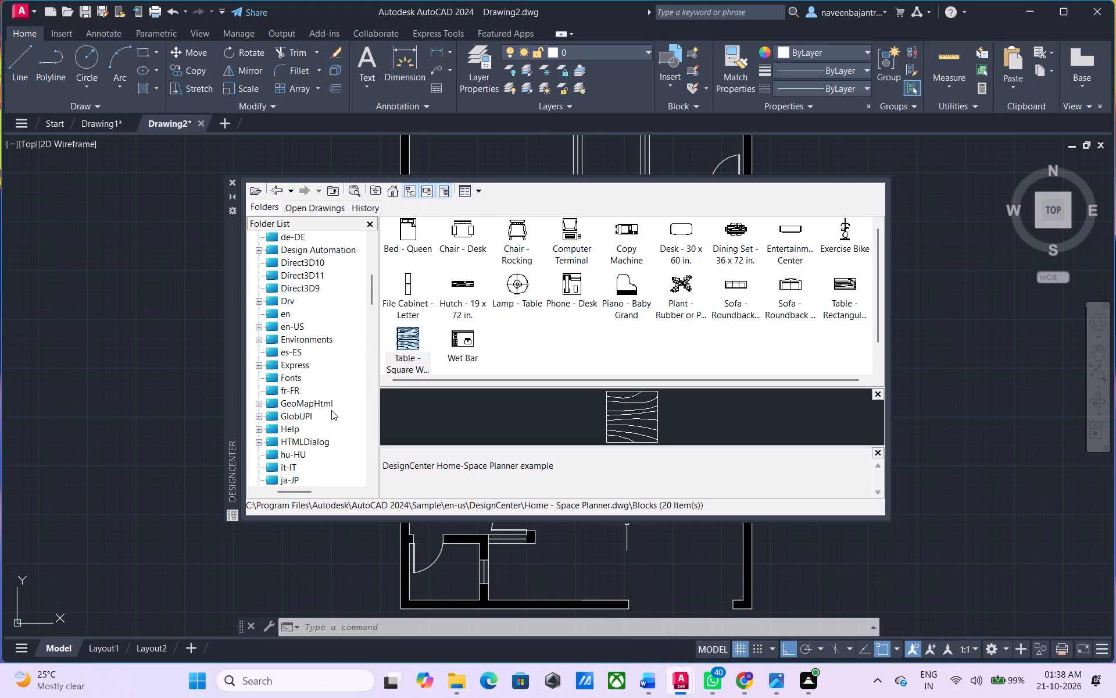
{"action": "scroll", "coordinate": [331, 410], "scroll_direction": "up", "scroll_amount": 1}
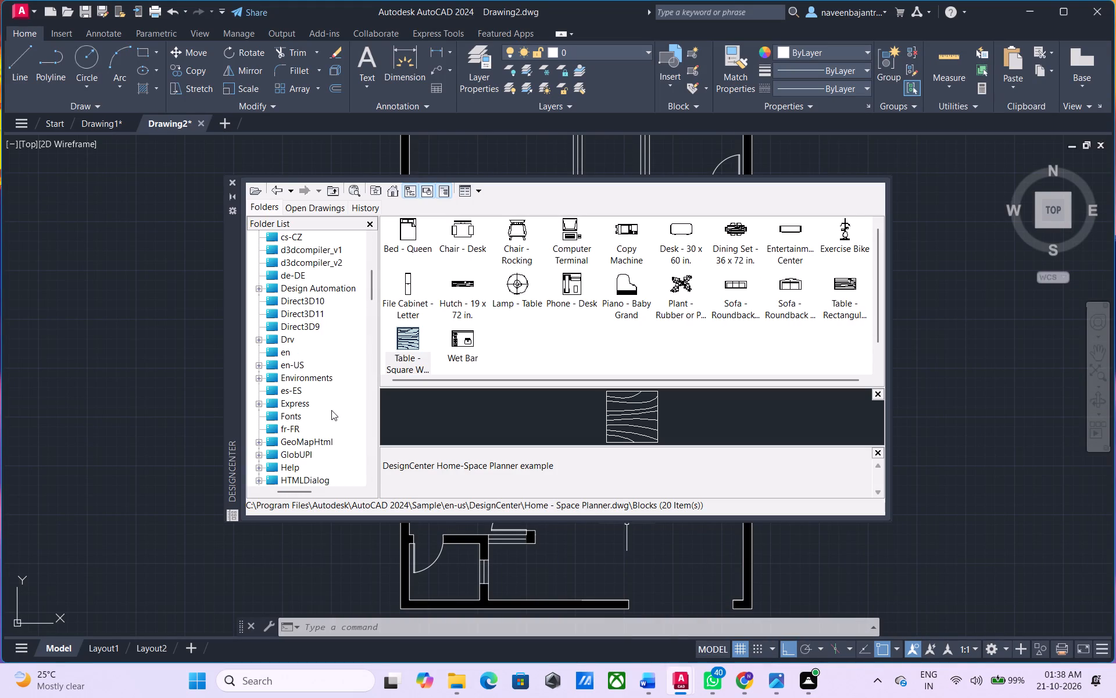
{"action": "scroll", "coordinate": [331, 410], "scroll_direction": "up", "scroll_amount": 1}
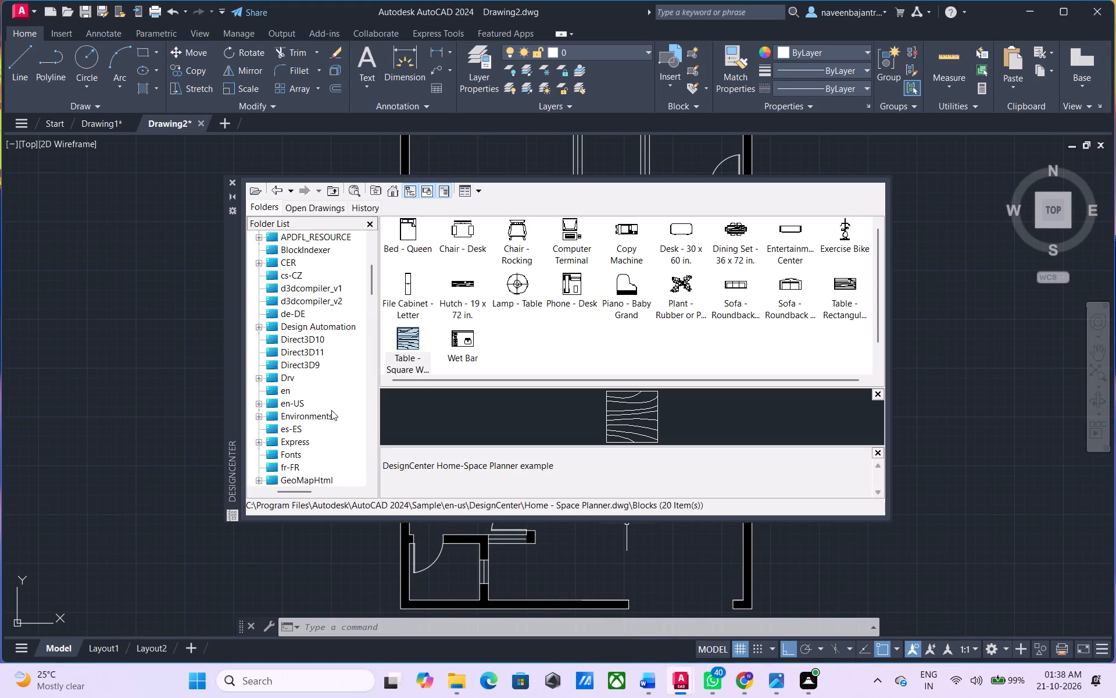
{"action": "scroll", "coordinate": [331, 410], "scroll_direction": "up", "scroll_amount": 1}
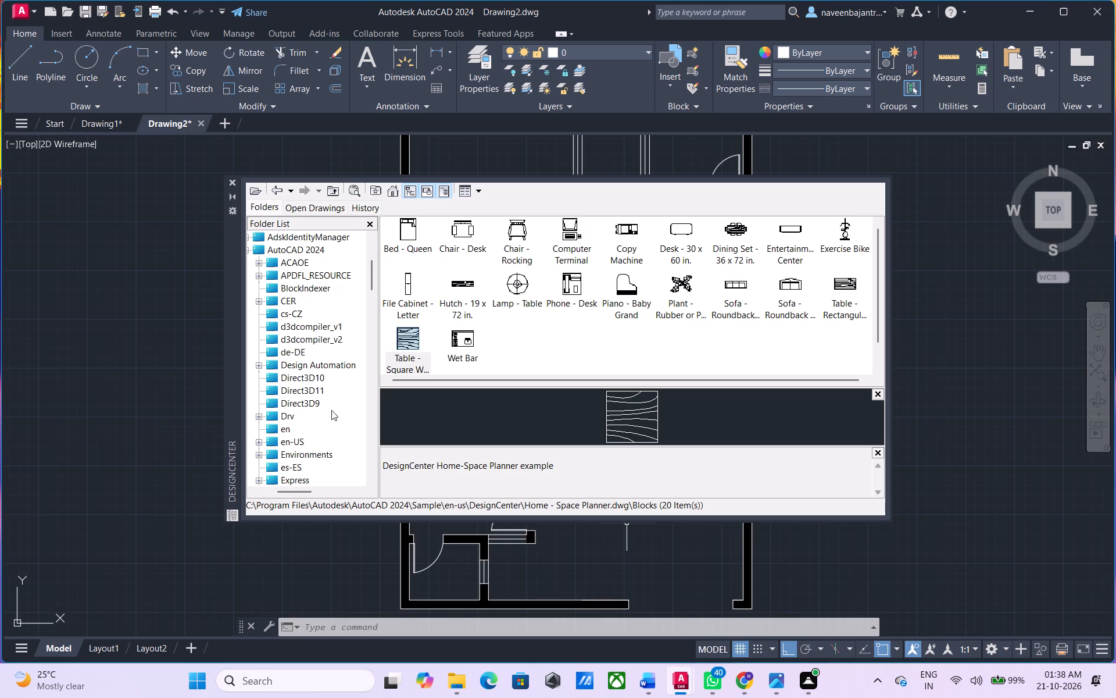
{"action": "scroll", "coordinate": [331, 410], "scroll_direction": "up", "scroll_amount": 4}
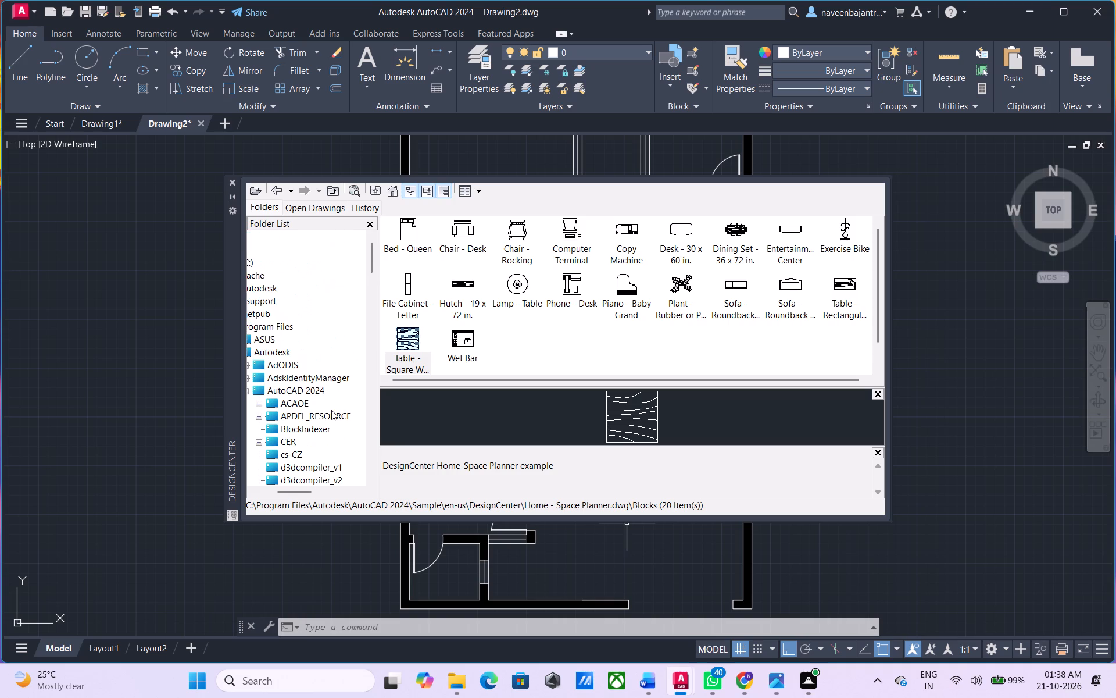
{"action": "scroll", "coordinate": [331, 410], "scroll_direction": "up", "scroll_amount": 4}
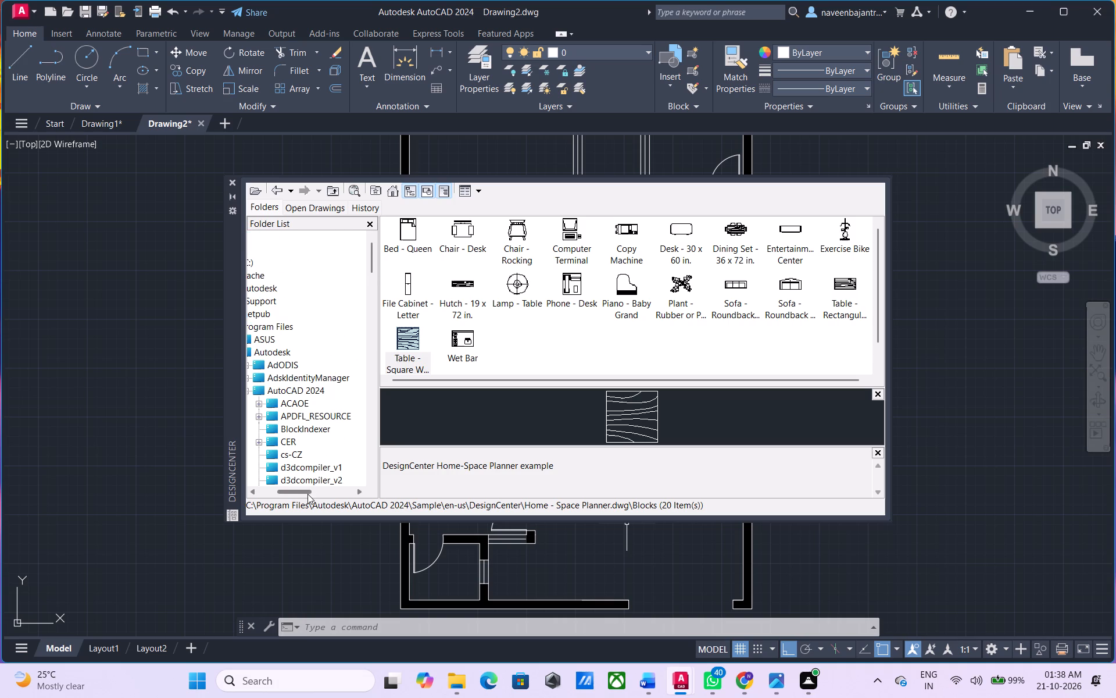
{"action": "left_click_drag", "start_coordinate": [306, 494], "coordinate": [283, 495]}
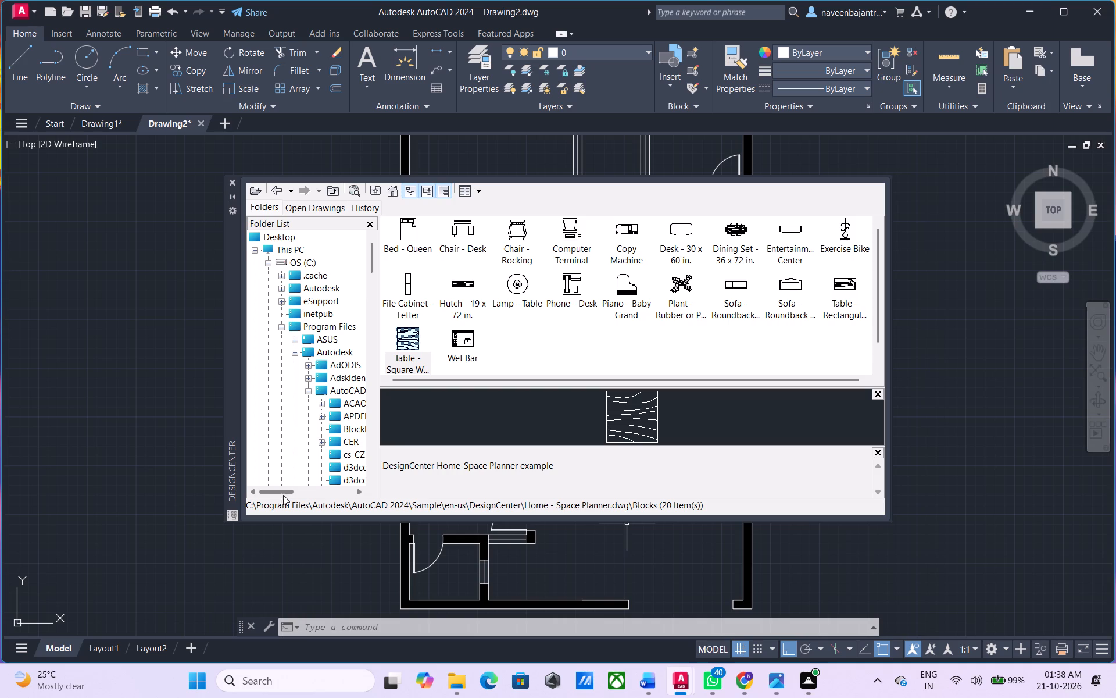
{"action": "left_click_drag", "start_coordinate": [283, 495], "coordinate": [294, 495]}
{"action": "left_click", "coordinate": [277, 494]}
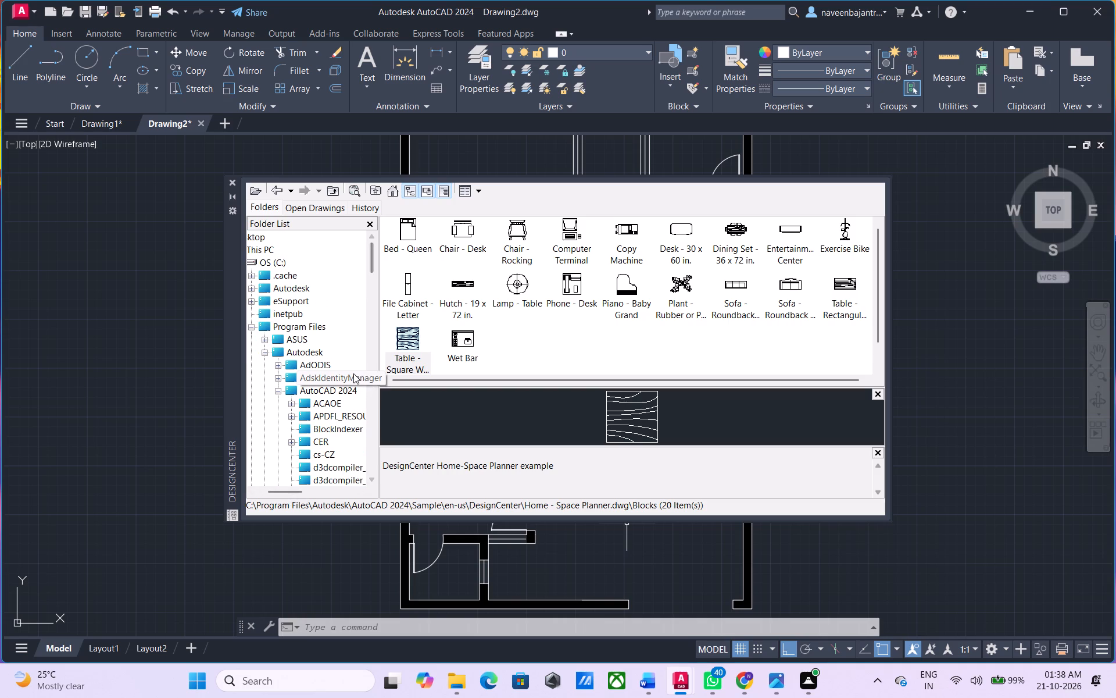
Look down through the AutoCAD 2024 program folders in the DesignCenter tree, from ACAOE to hu-HU, for other block sources.
{"action": "scroll", "coordinate": [352, 373], "scroll_direction": "down", "scroll_amount": 1}
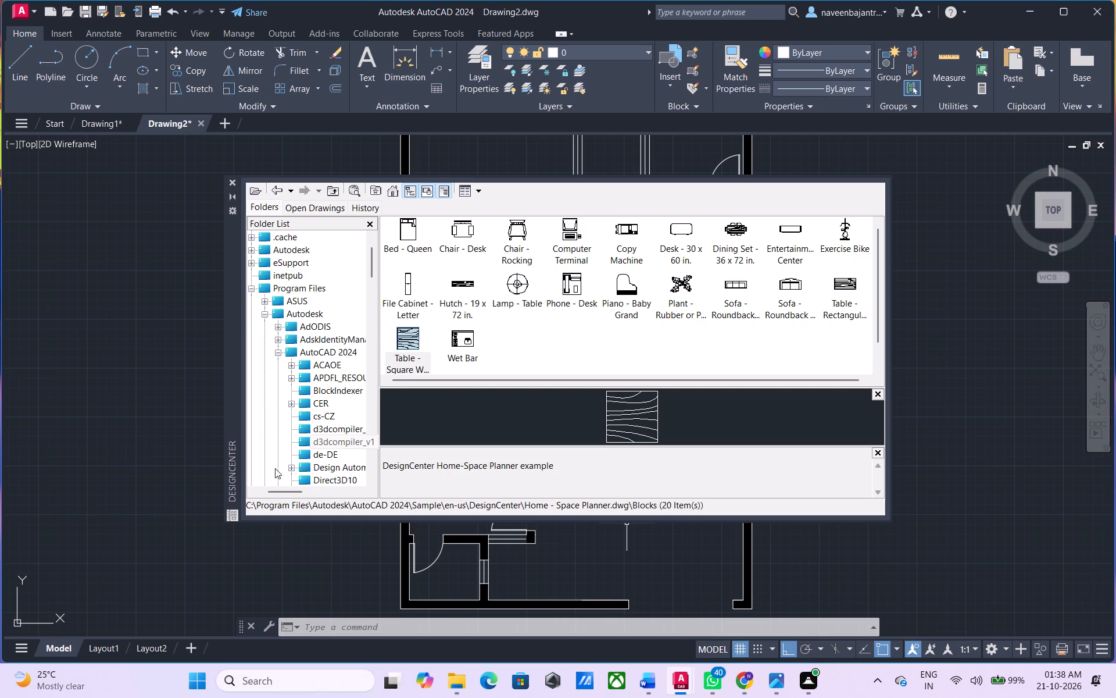
{"action": "left_click_drag", "start_coordinate": [277, 489], "coordinate": [287, 496]}
{"action": "scroll", "coordinate": [267, 376], "scroll_direction": "down", "scroll_amount": 1}
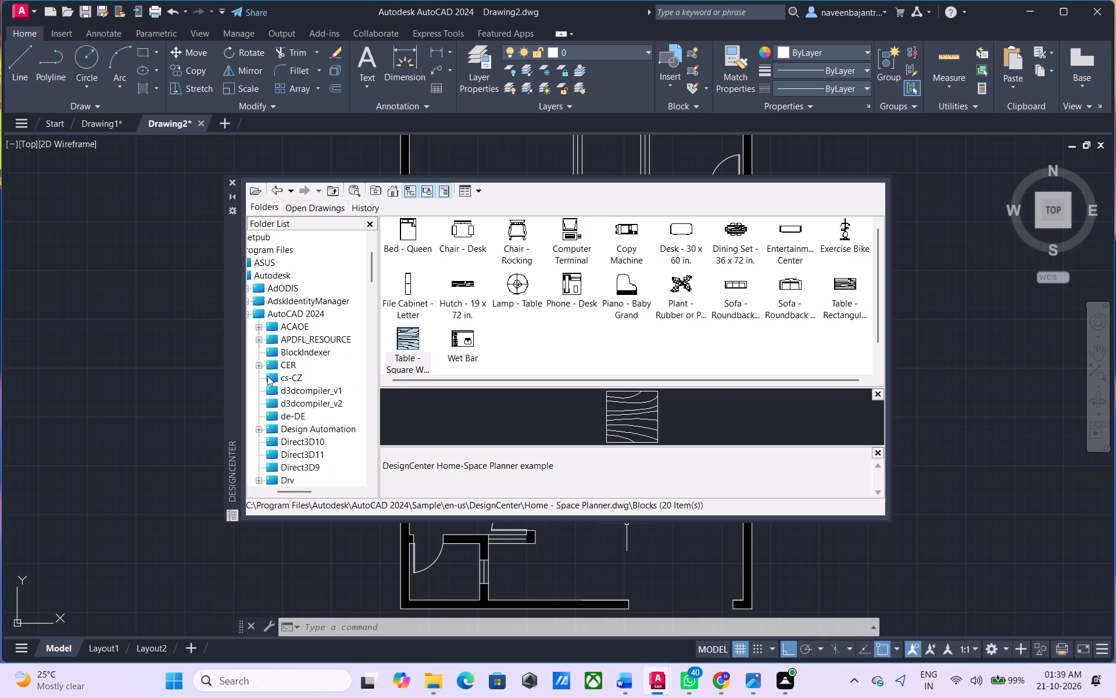
{"action": "scroll", "coordinate": [267, 376], "scroll_direction": "down", "scroll_amount": 1}
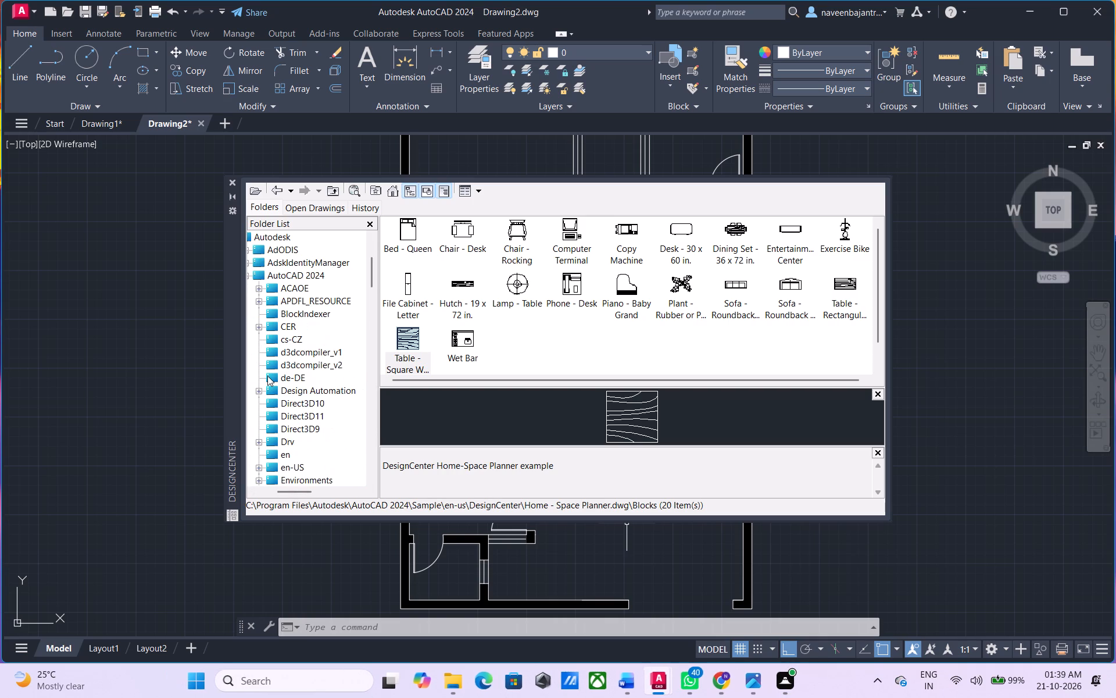
{"action": "scroll", "coordinate": [267, 376], "scroll_direction": "down", "scroll_amount": 1}
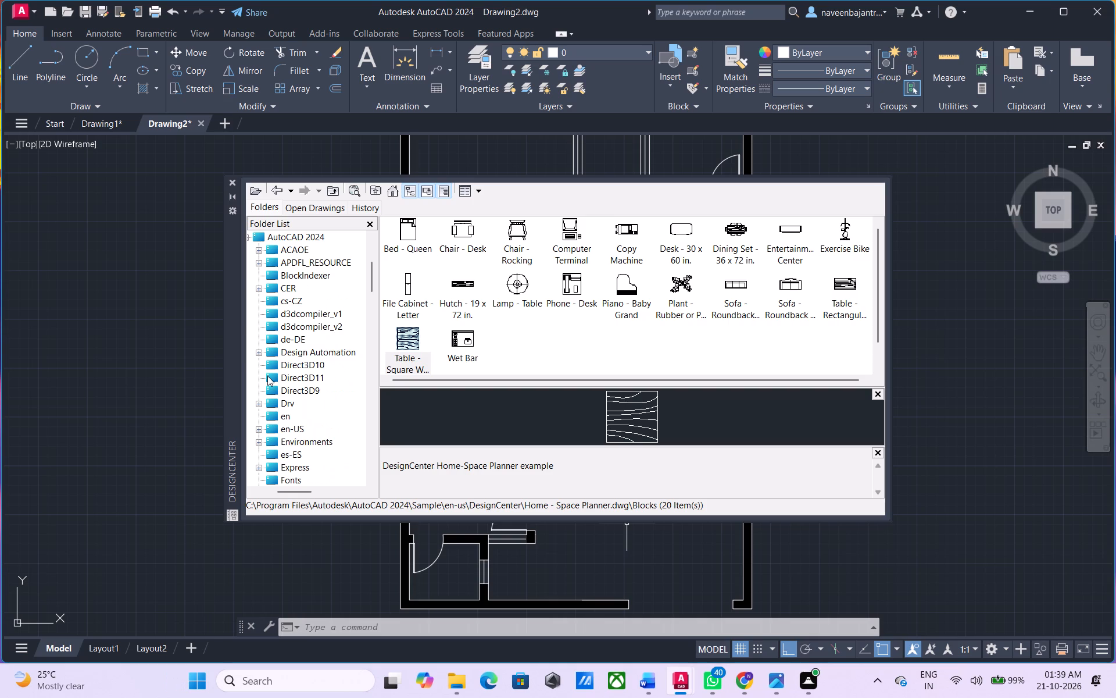
{"action": "scroll", "coordinate": [267, 376], "scroll_direction": "down", "scroll_amount": 1}
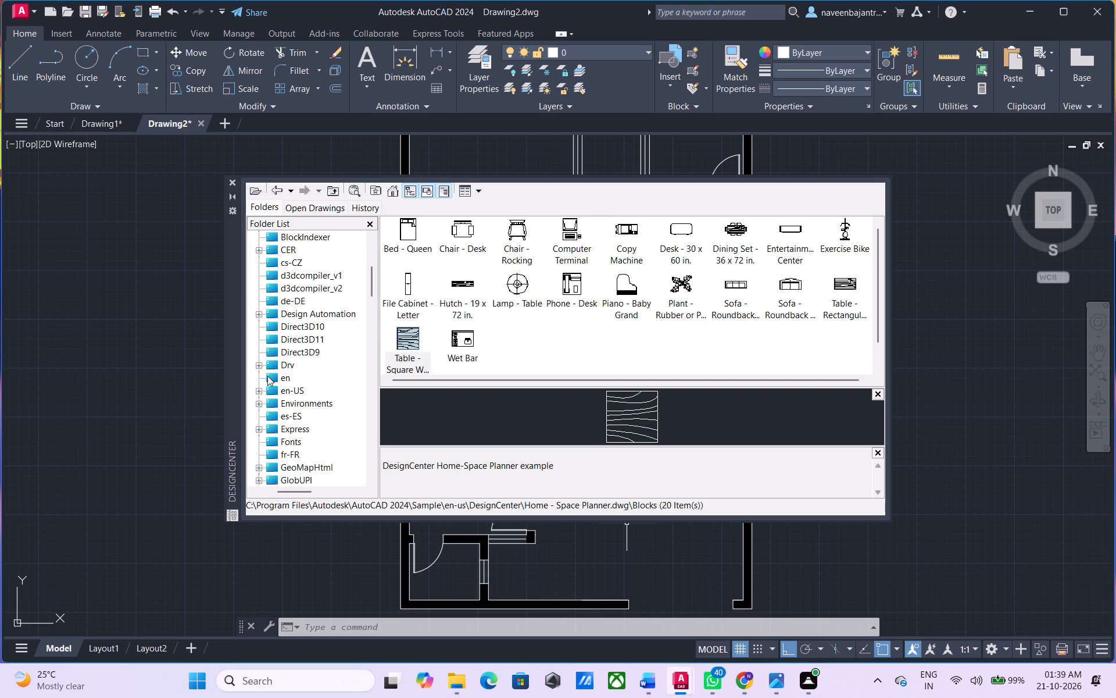
{"action": "scroll", "coordinate": [267, 376], "scroll_direction": "down", "scroll_amount": 1}
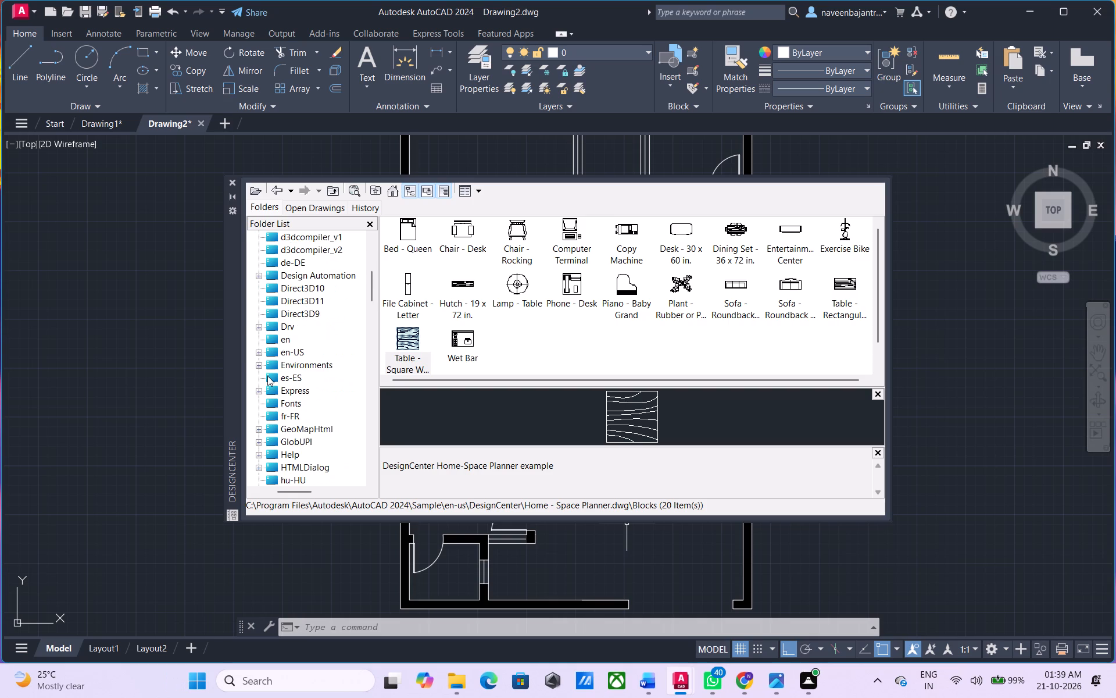
{"action": "scroll", "coordinate": [267, 376], "scroll_direction": "down", "scroll_amount": 1}
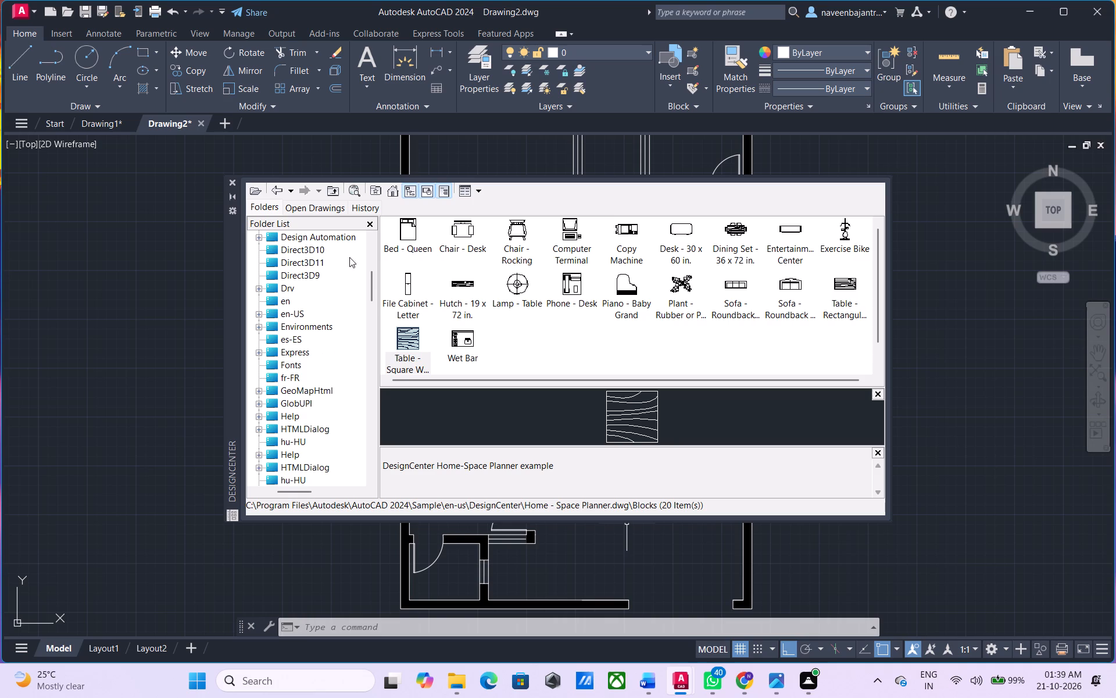
Preview the Home - Space Planner.dwg blocks one after another, from Bed - Queen to Exercise Bike.
{"action": "left_click", "coordinate": [413, 233]}
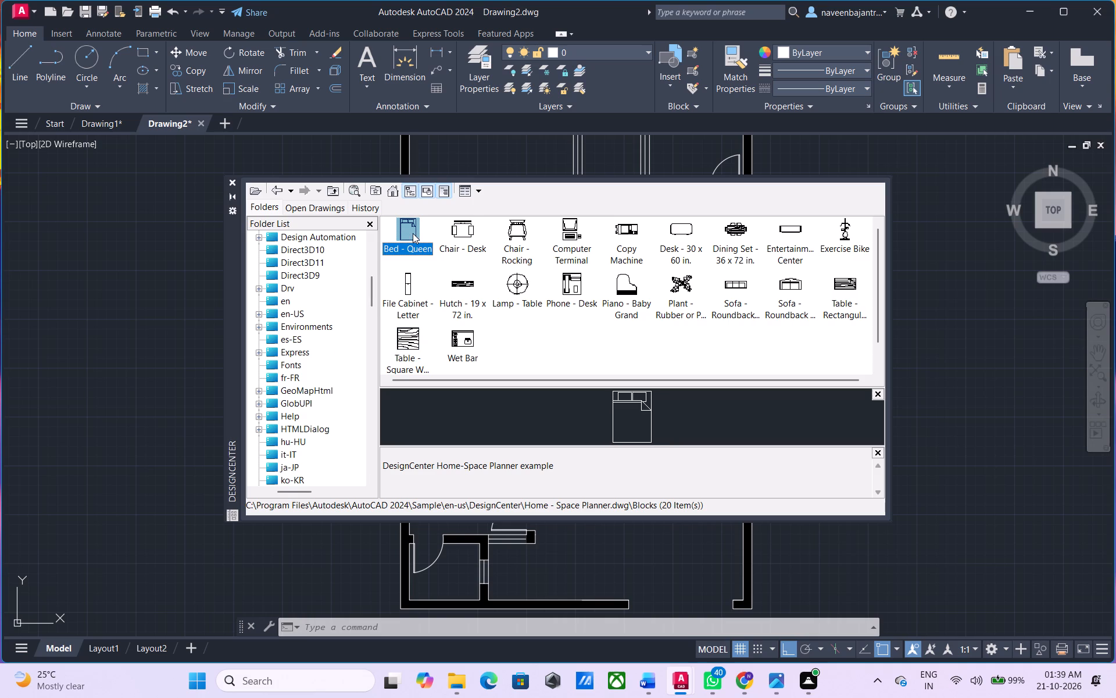
{"action": "key", "text": "Right"}
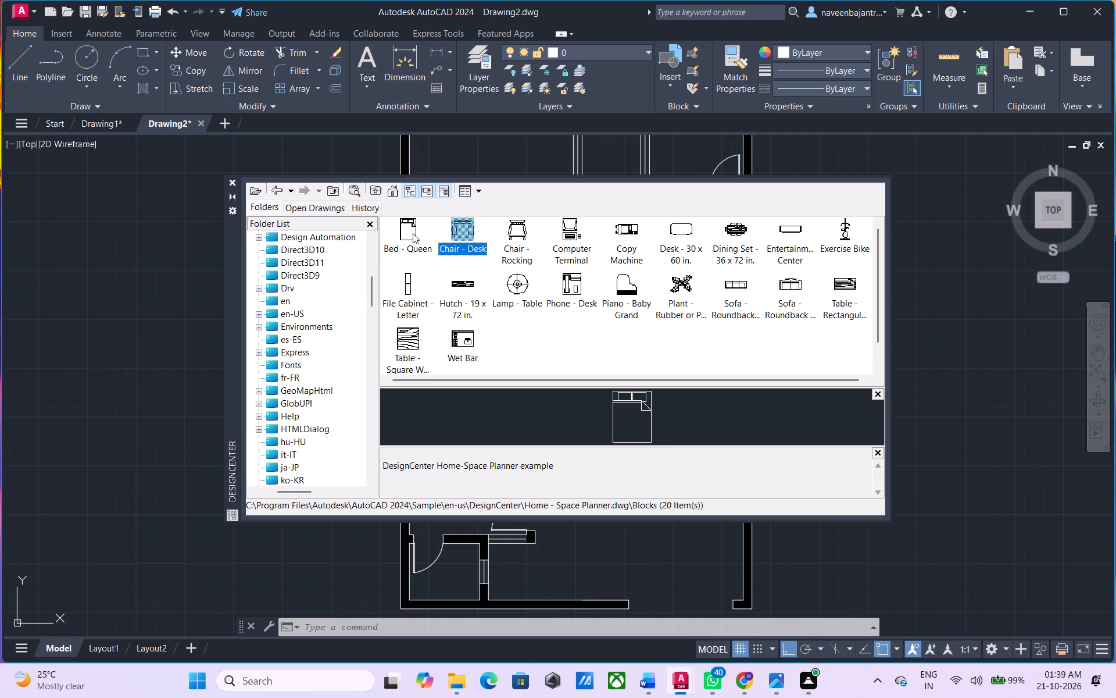
{"action": "key", "text": "Right"}
{"action": "key", "text": "Right"}
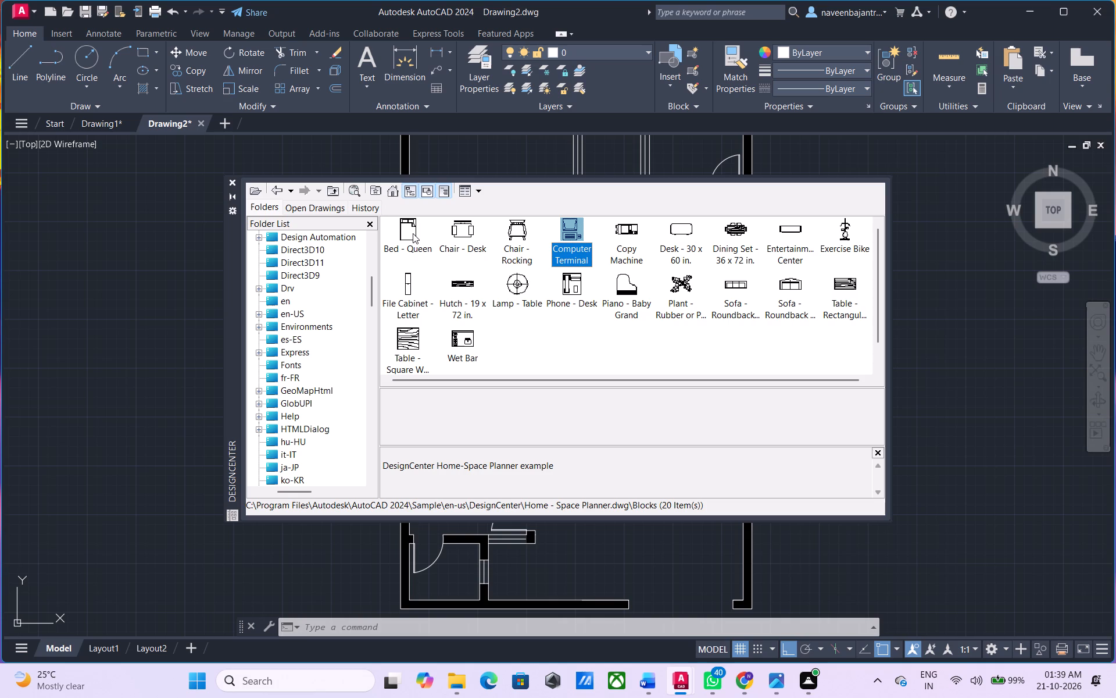
{"action": "key", "text": "Right"}
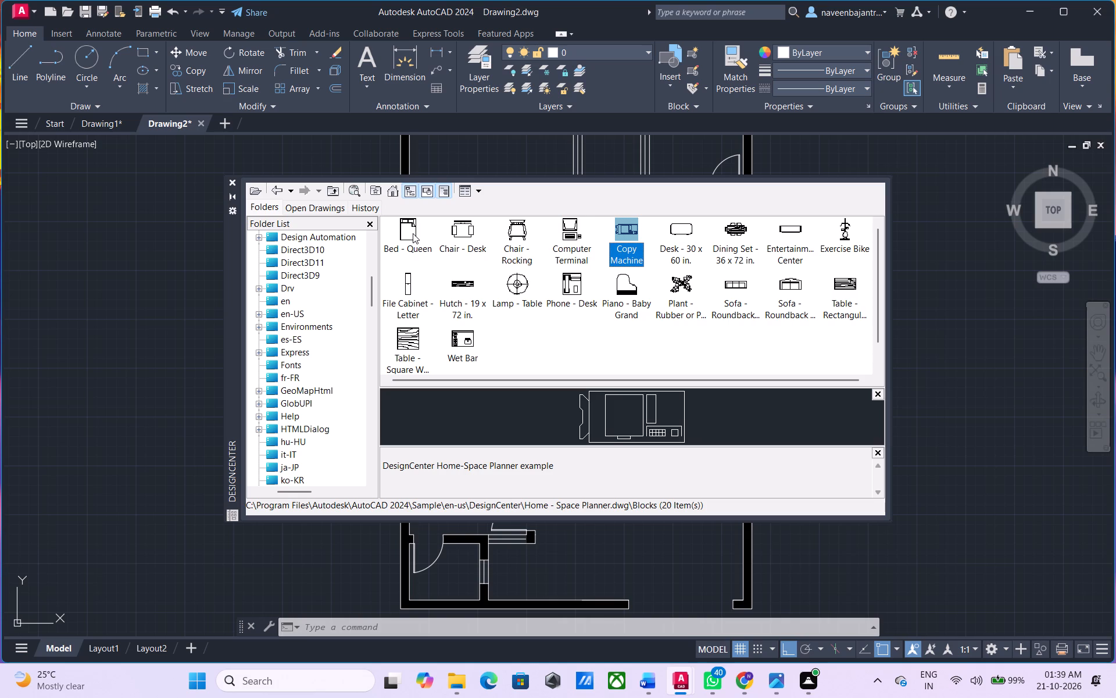
{"action": "key", "text": "Right"}
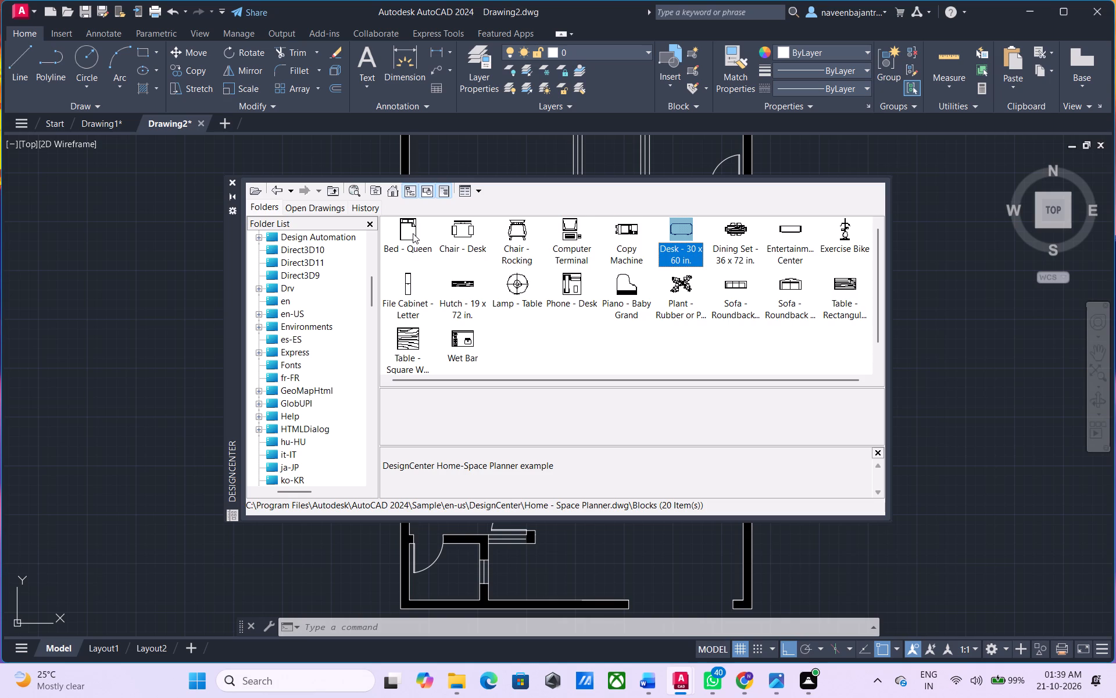
{"action": "key", "text": "Right"}
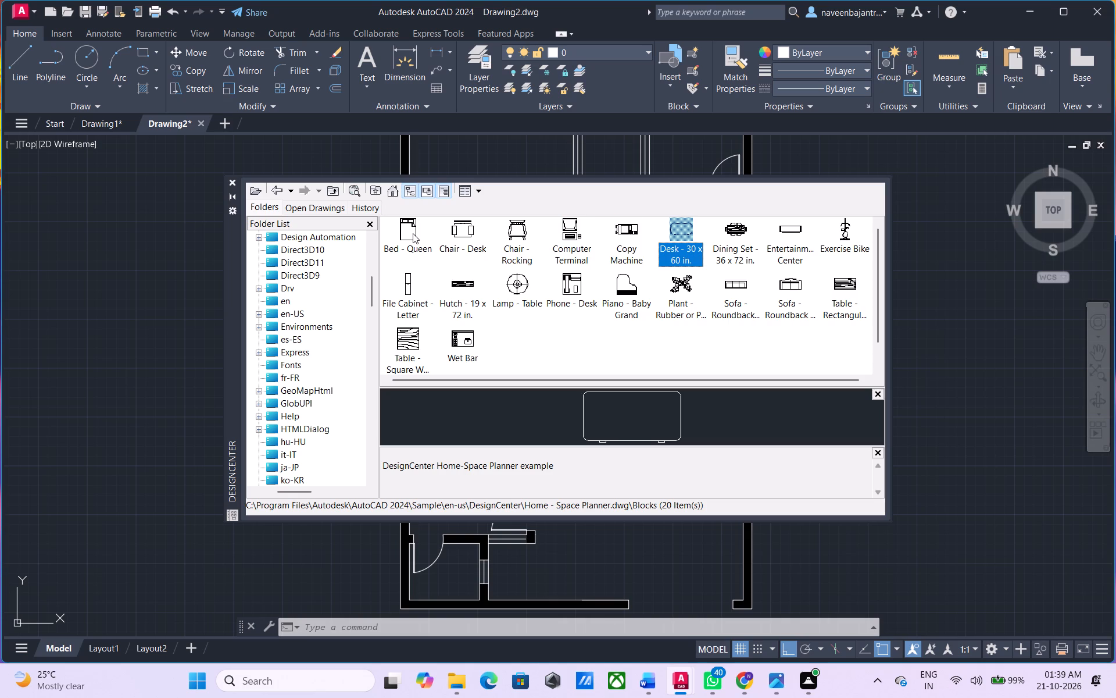
{"action": "key", "text": "Right"}
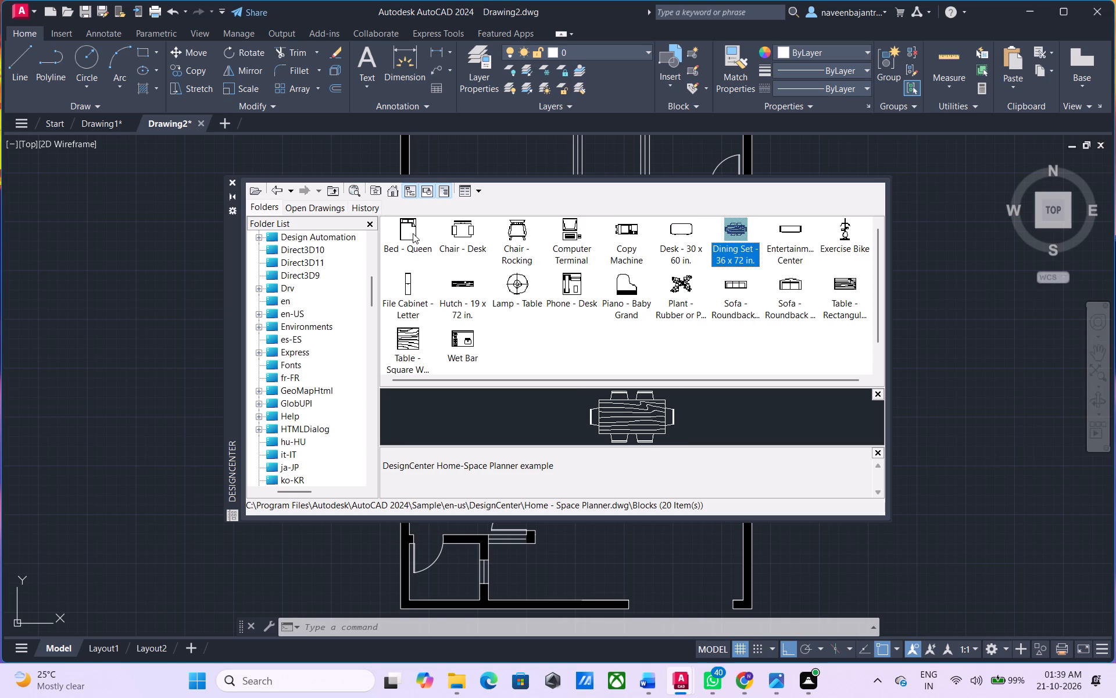
{"action": "key", "text": "Right"}
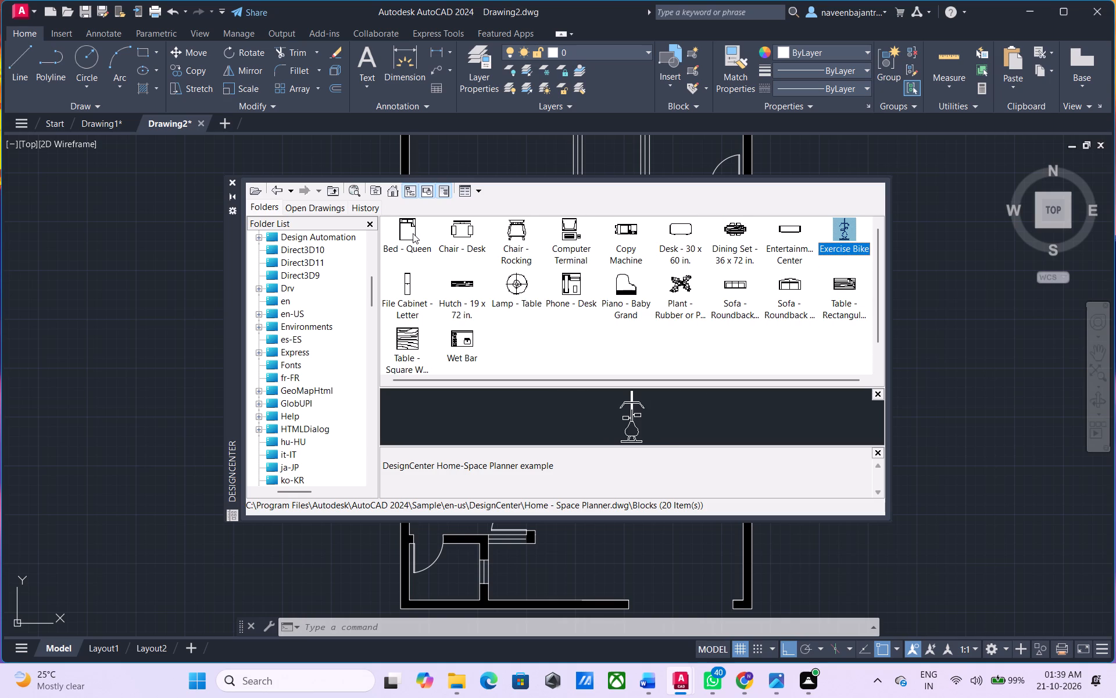
{"action": "key", "text": "Right"}
{"action": "key", "text": "Right"}
Preview the Home - Space Planner.dwg blocks in reverse order, from Entertainment Center back to Chair - Rocking.
{"action": "key", "text": "Left"}
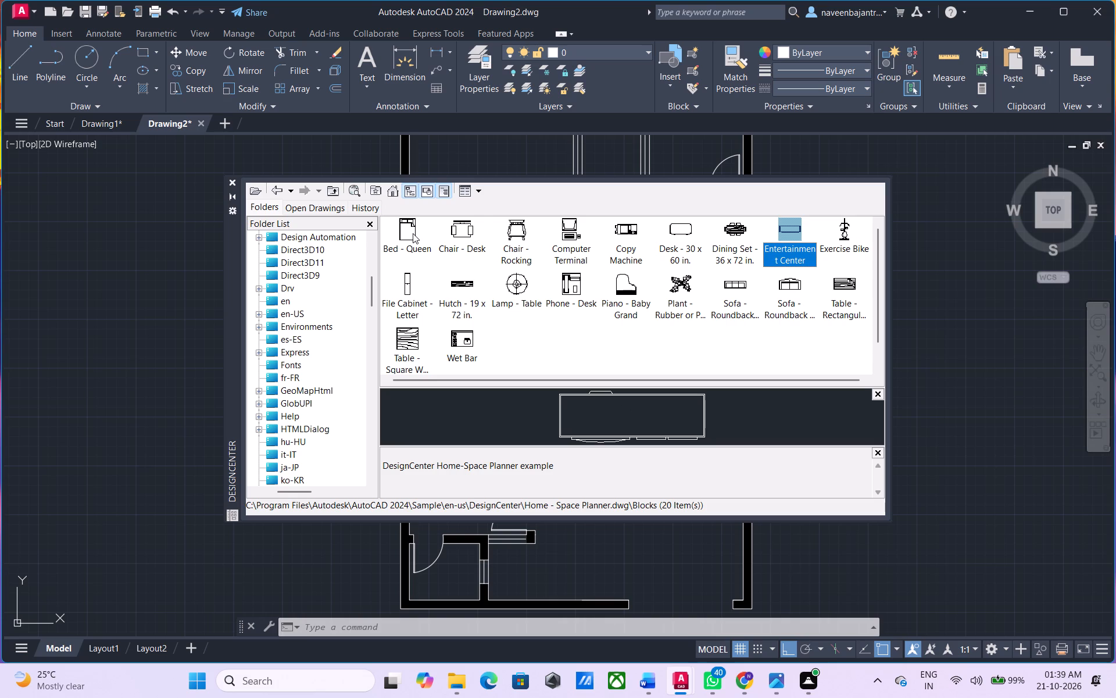
{"action": "key", "text": "Left"}
{"action": "key", "text": "Left"}
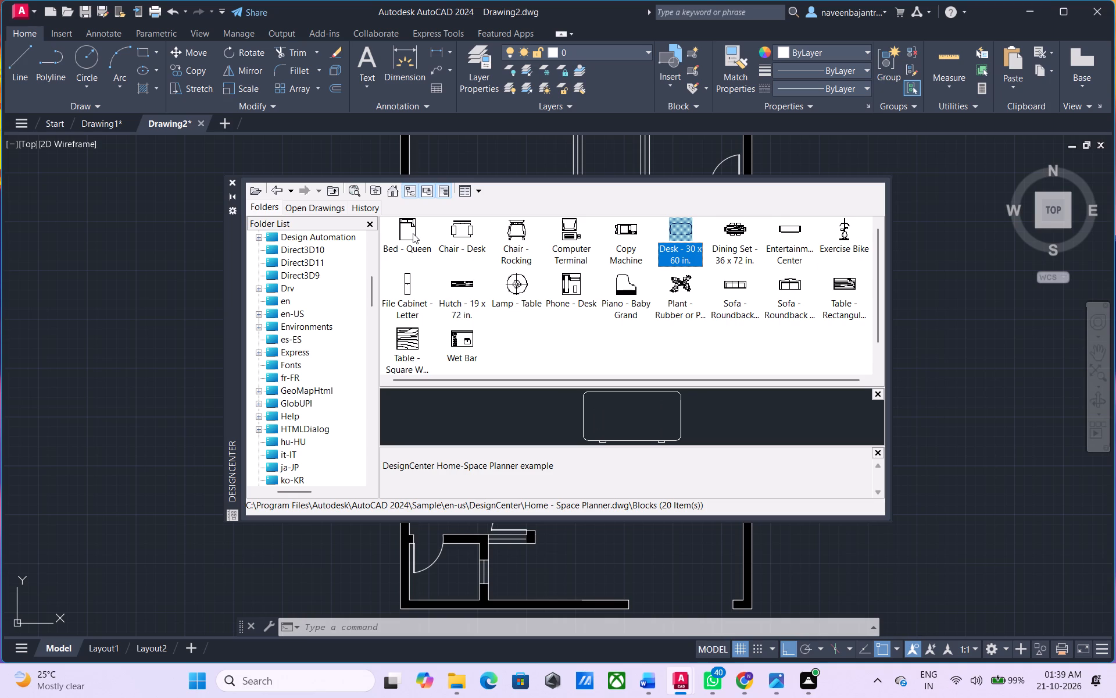
{"action": "key", "text": "Left"}
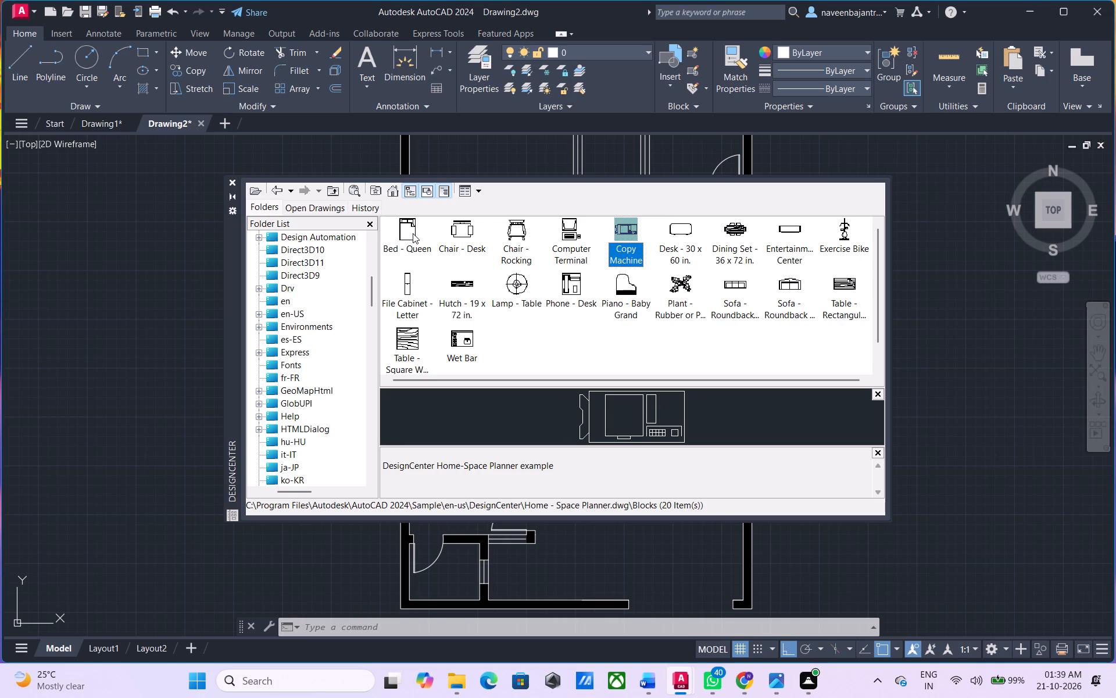
{"action": "key", "text": "Left"}
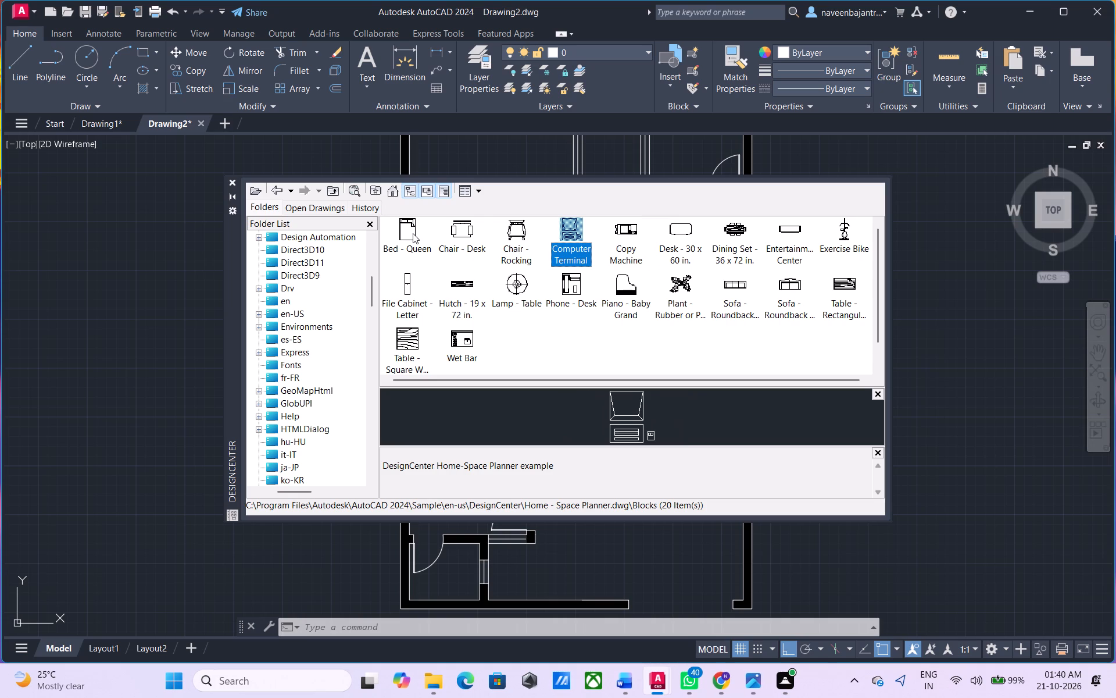
{"action": "key", "text": "Left"}
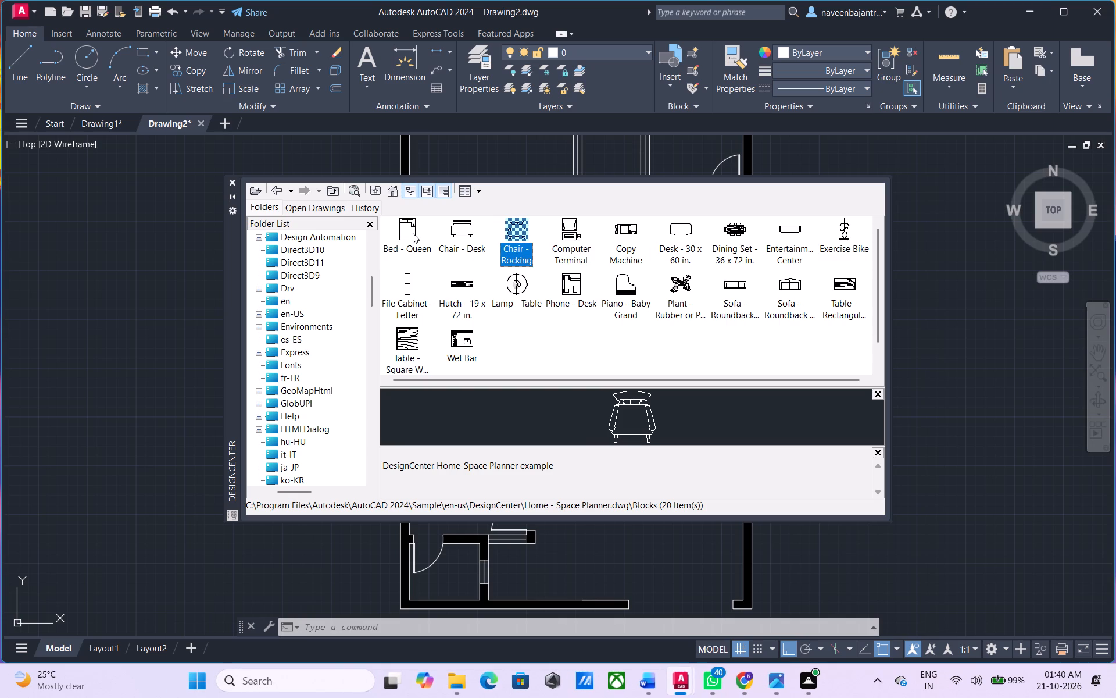
Preview the first-row Home - Space Planner.dwg blocks again, from Chair - Desk through Computer Terminal and Entertainment Center to Exercise Bike.
{"action": "key", "text": "Left"}
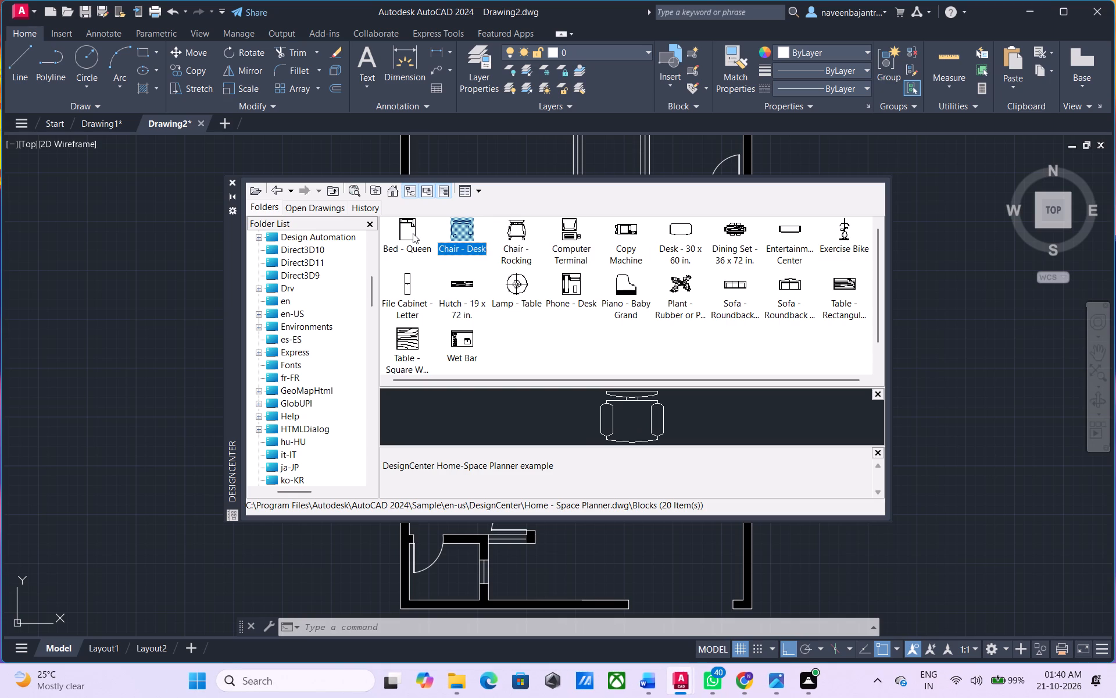
{"action": "key", "text": "Left"}
{"action": "key", "text": "Right"}
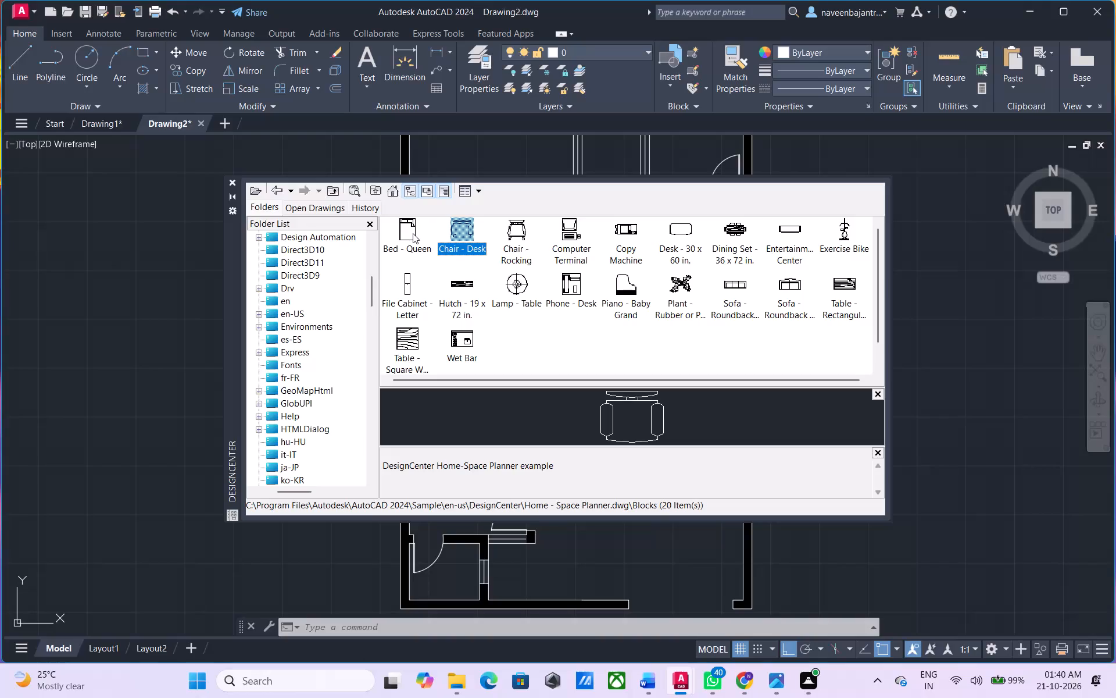
{"action": "key", "text": "Right"}
{"action": "key", "text": "Right"}
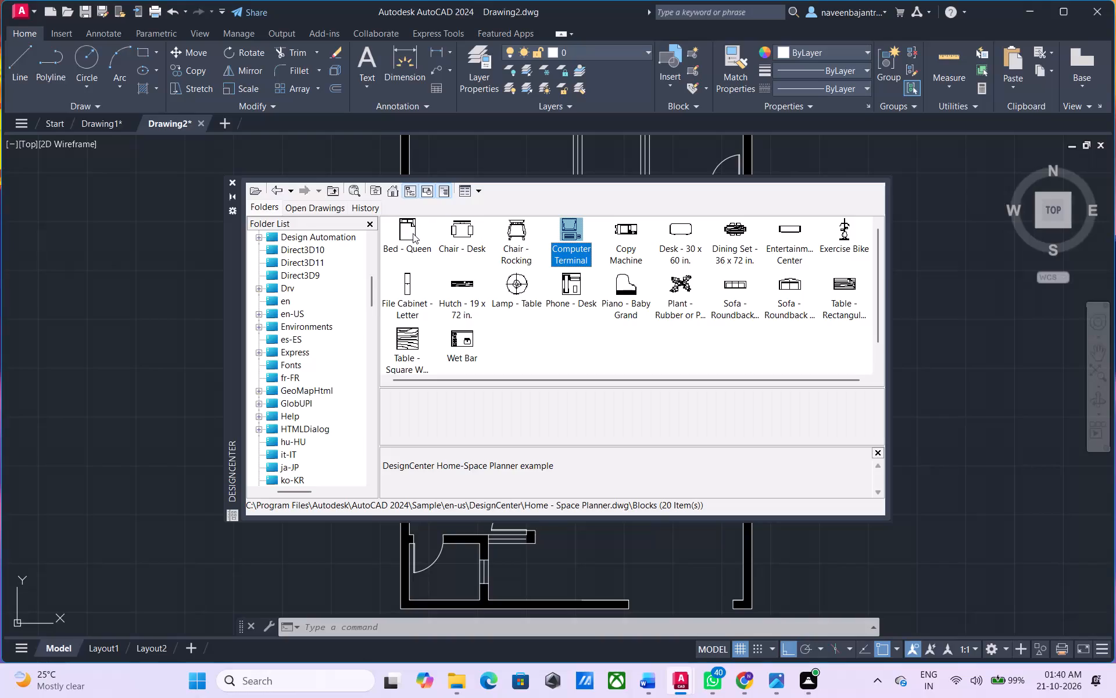
{"action": "key", "text": "Right"}
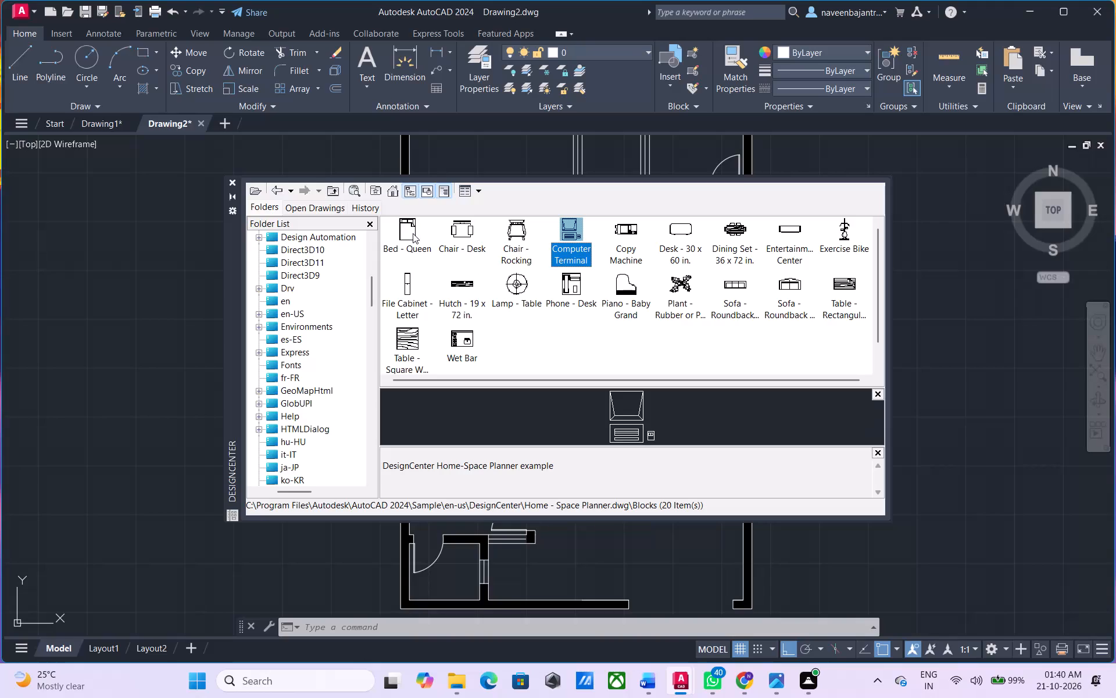
{"action": "key", "text": "Right"}
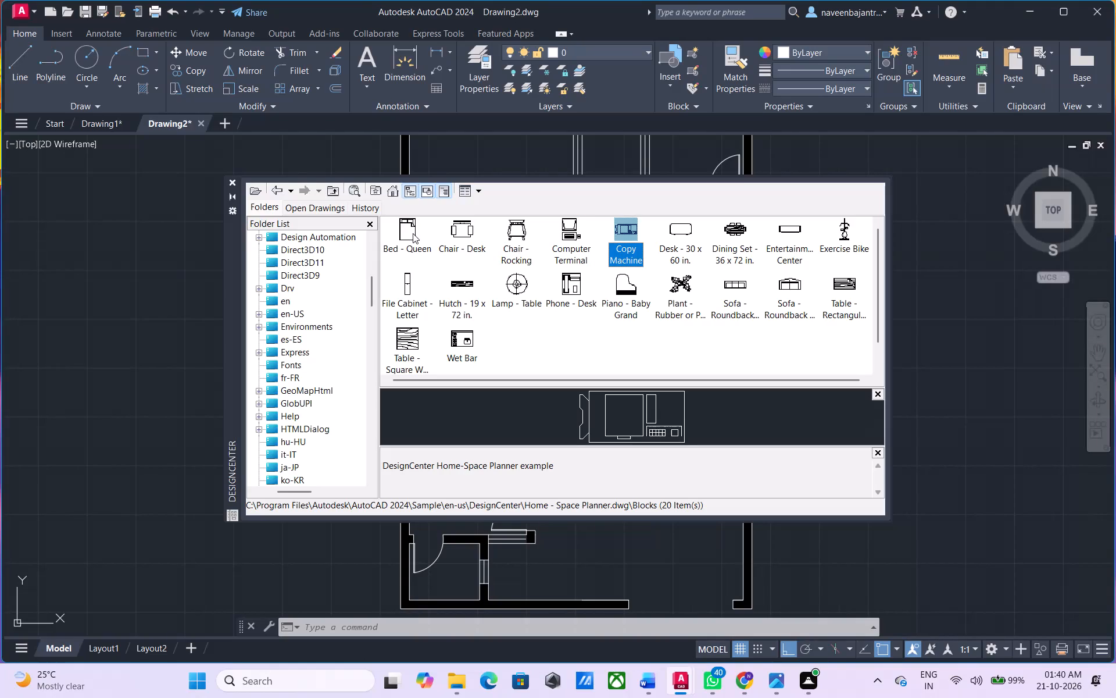
{"action": "key", "text": "Right"}
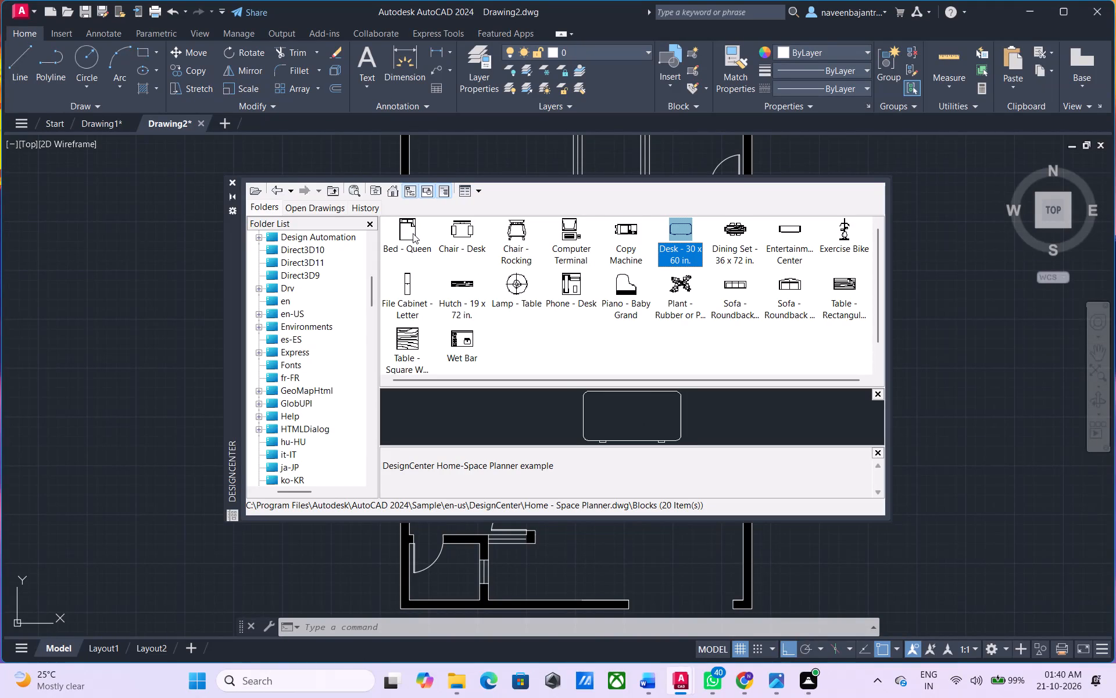
{"action": "key", "text": "Right"}
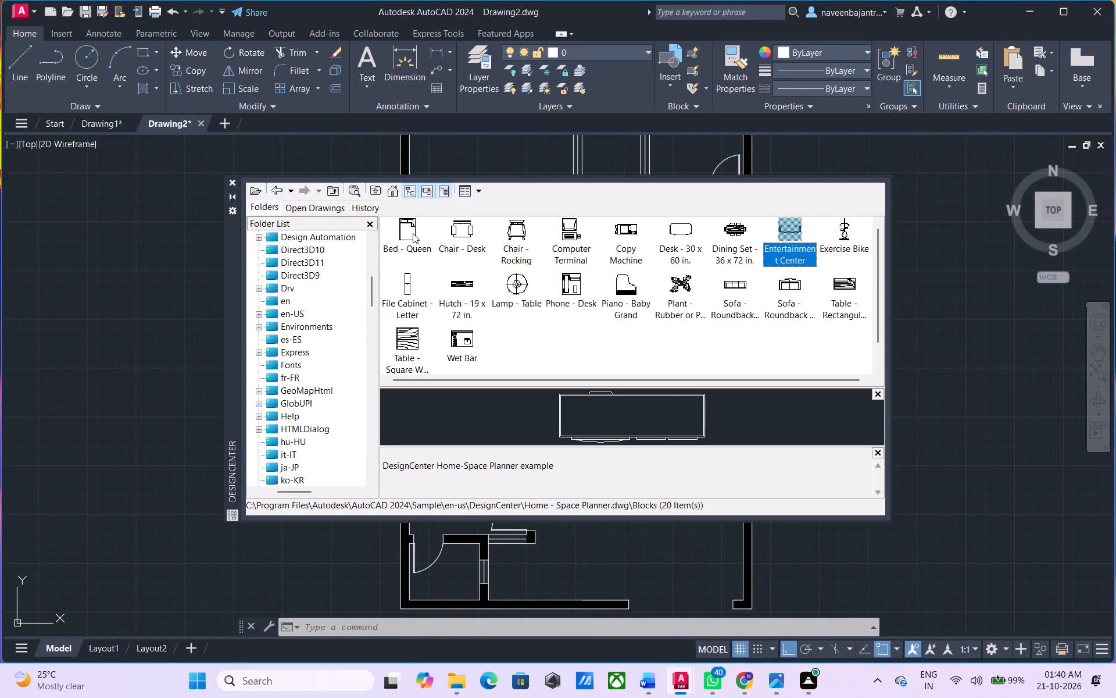
{"action": "key", "text": "Right"}
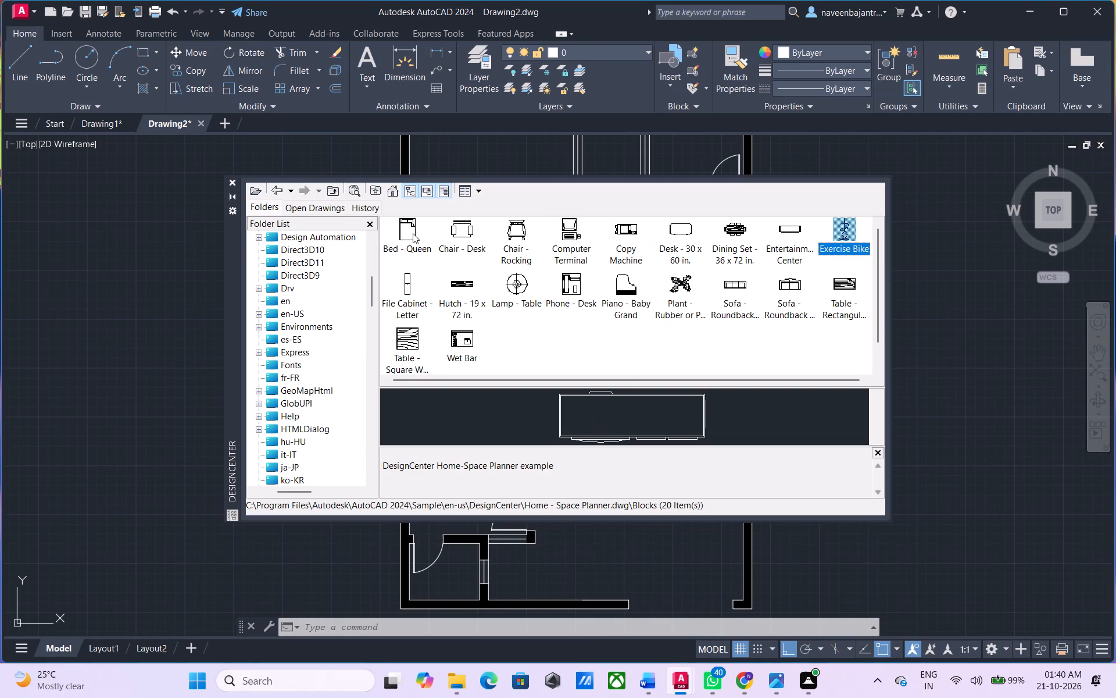
Preview the first-row furniture blocks in reverse order, from Entertainment Center back to Bed - Queen.
{"action": "key", "text": "Left"}
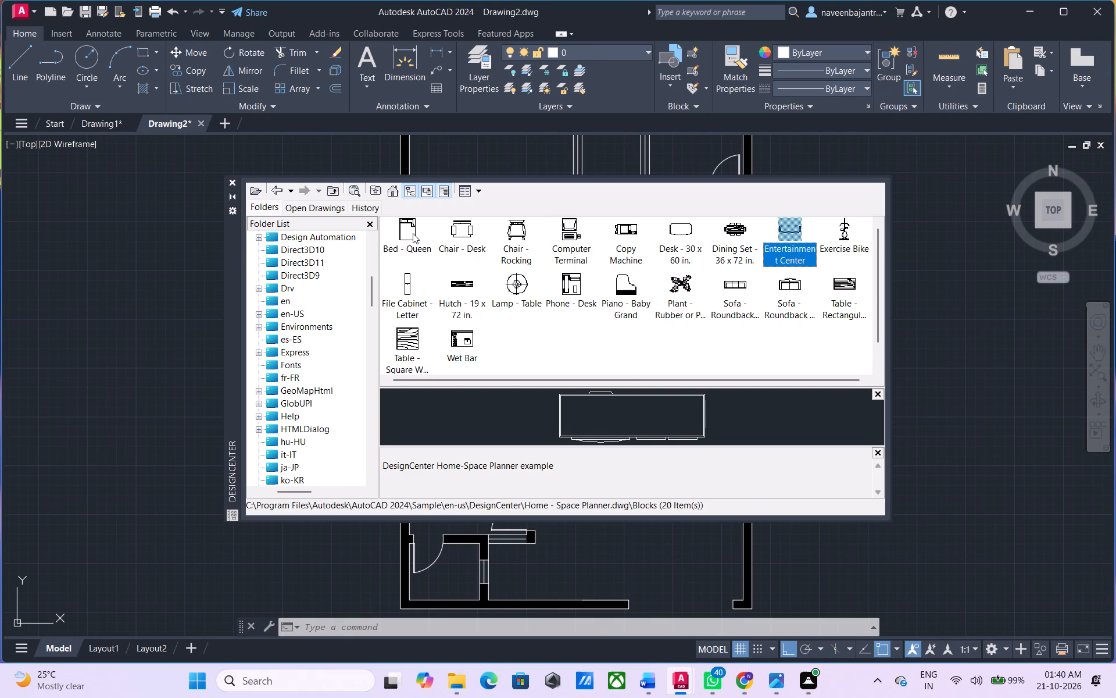
{"action": "key", "text": "Left"}
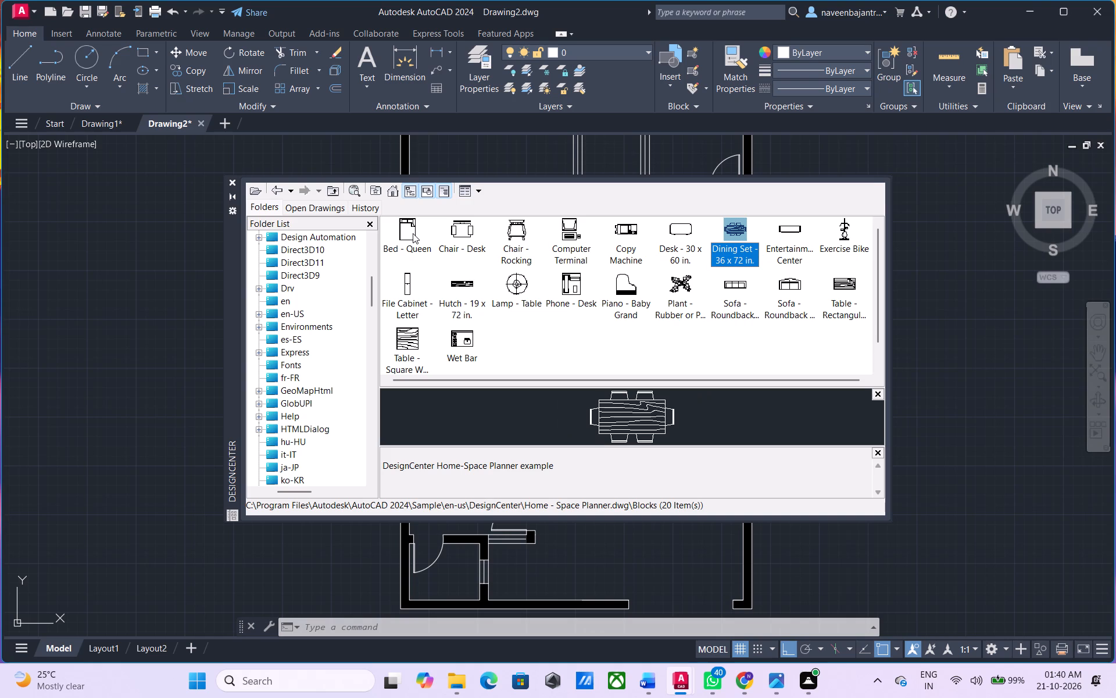
{"action": "key", "text": "Left"}
{"action": "key", "text": "Left"}
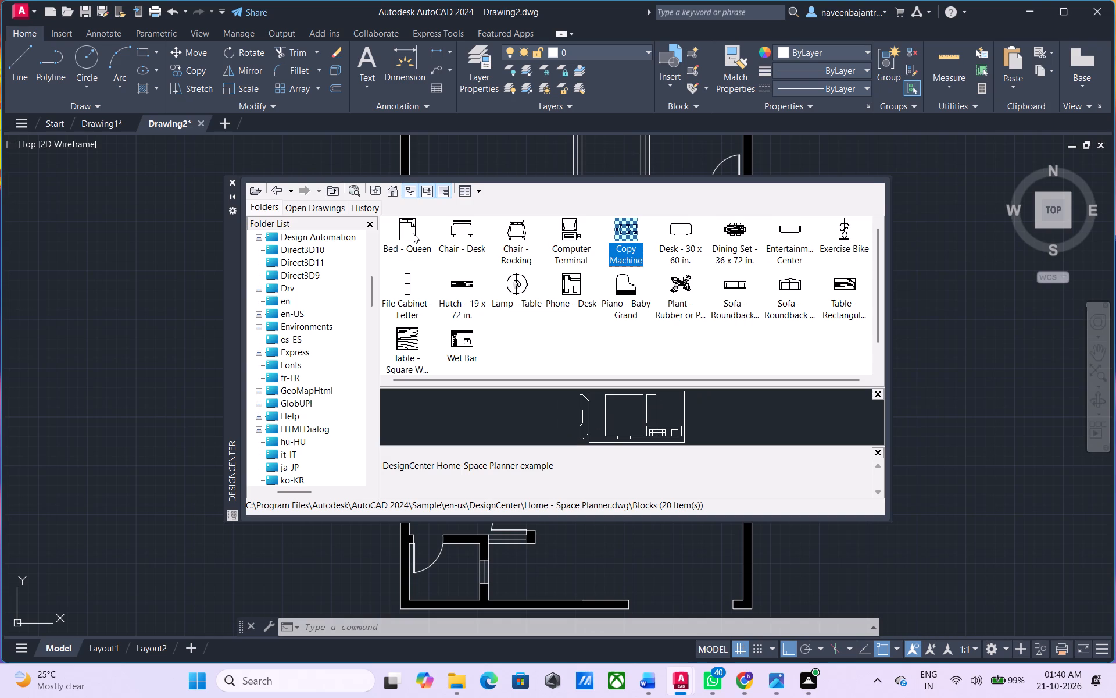
{"action": "key", "text": "Left"}
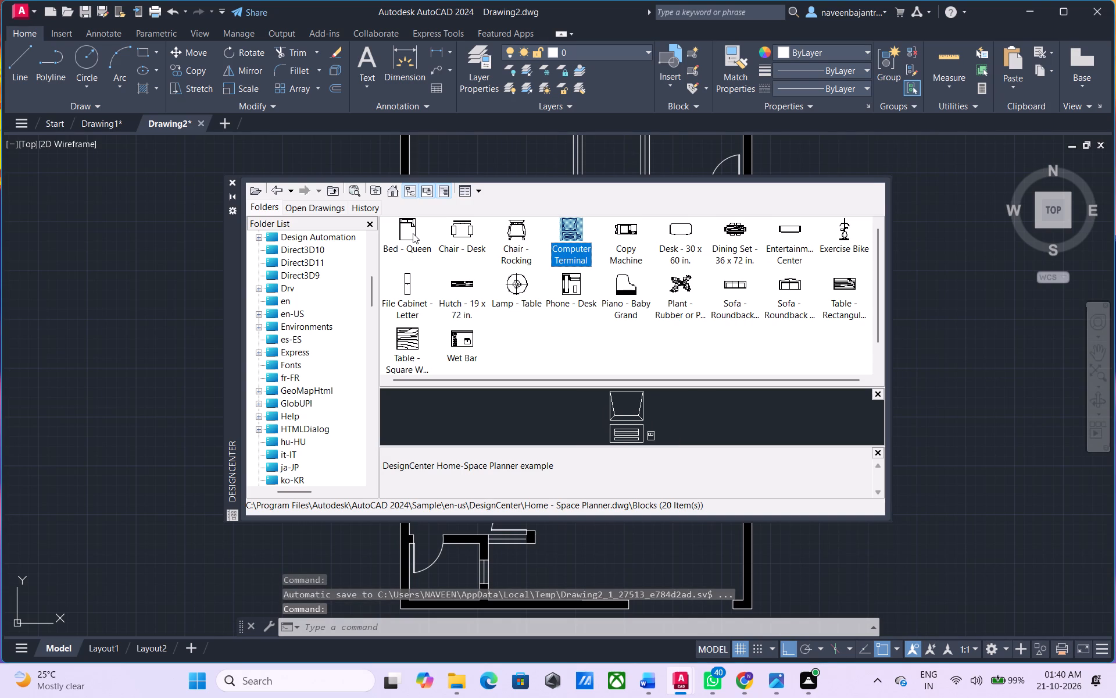
{"action": "key", "text": "Left"}
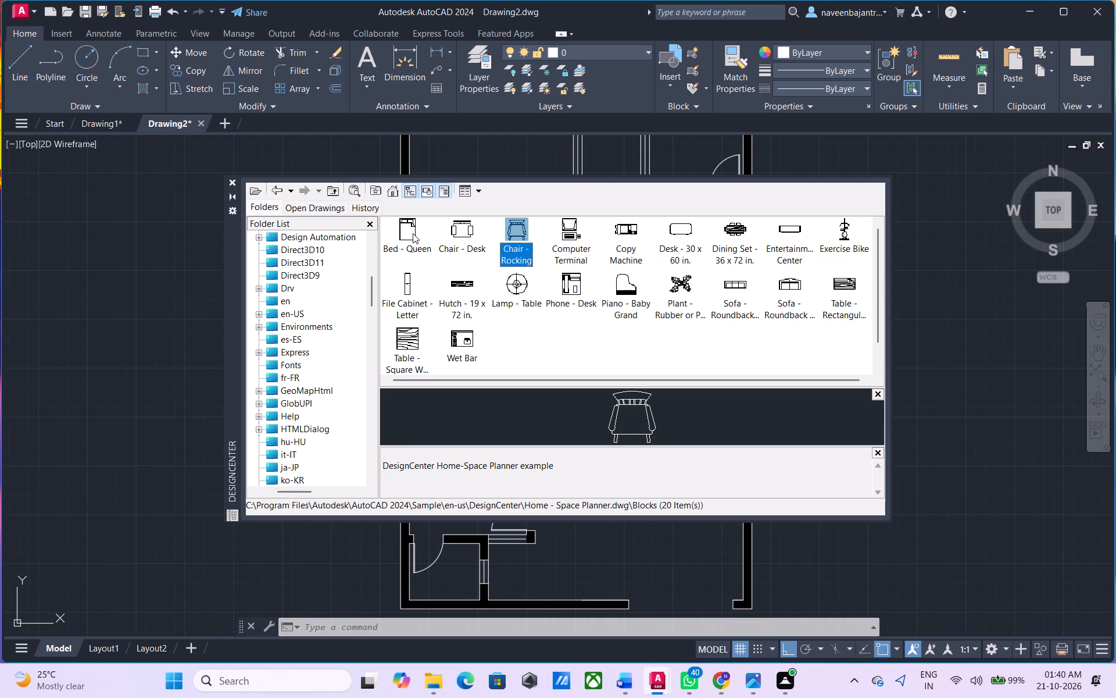
{"action": "key", "text": "Left"}
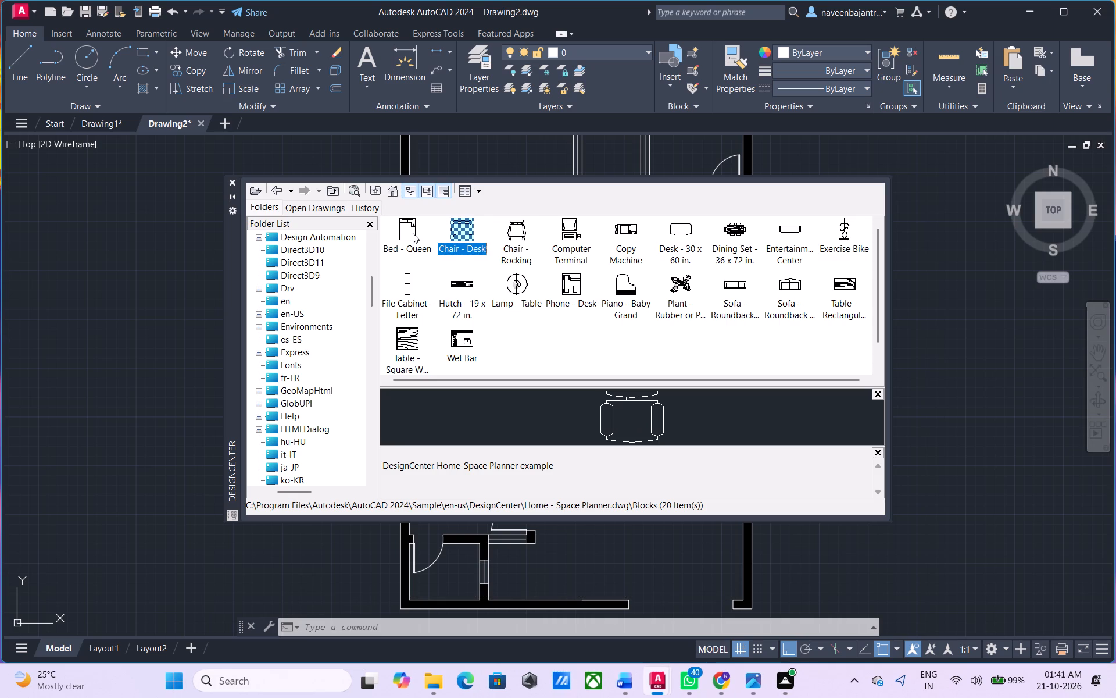
{"action": "key", "text": "Left"}
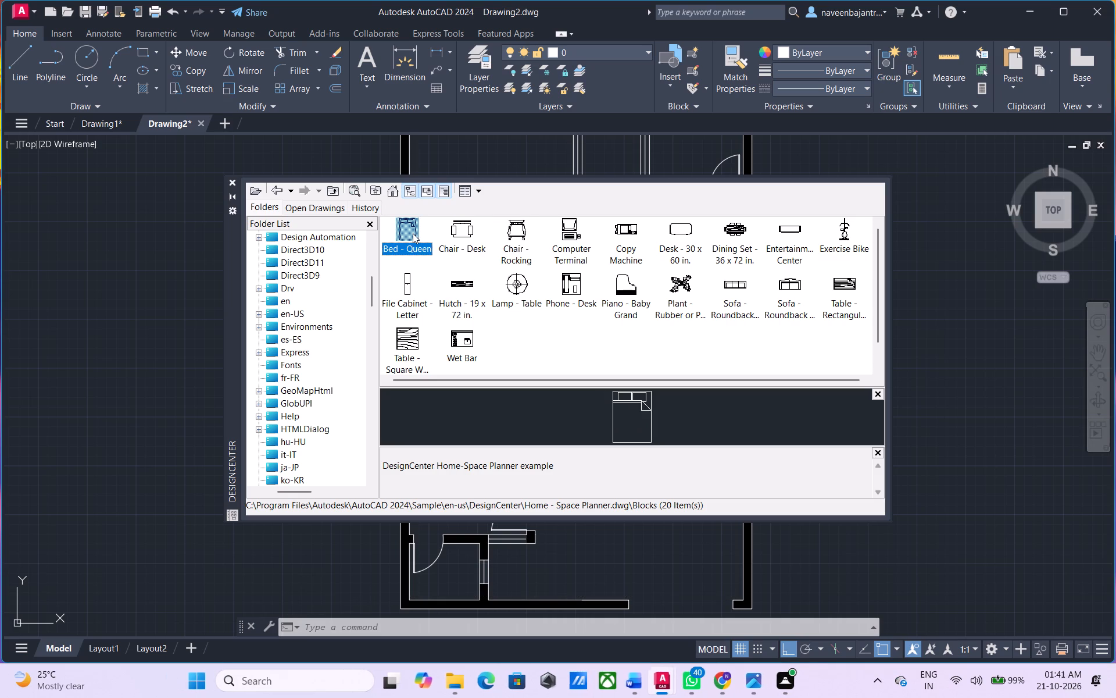
Preview the second-row furniture blocks one after another, from File Cabinet - Letter past the sofas to the rectangular table.
{"action": "key", "text": "Down"}
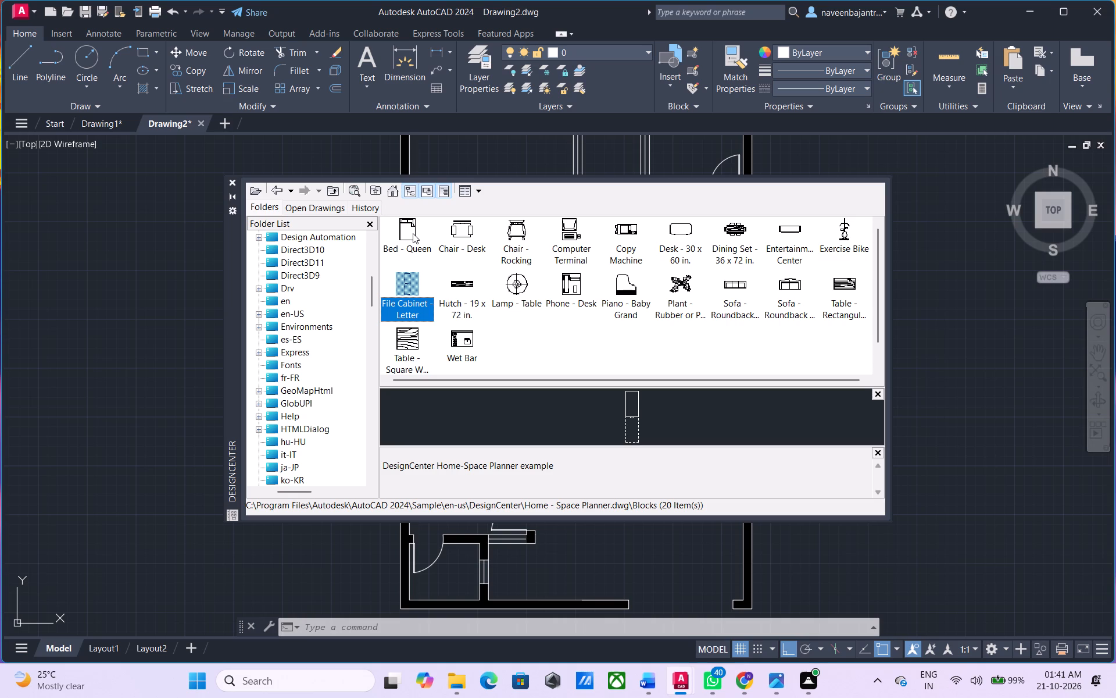
{"action": "key", "text": "Right"}
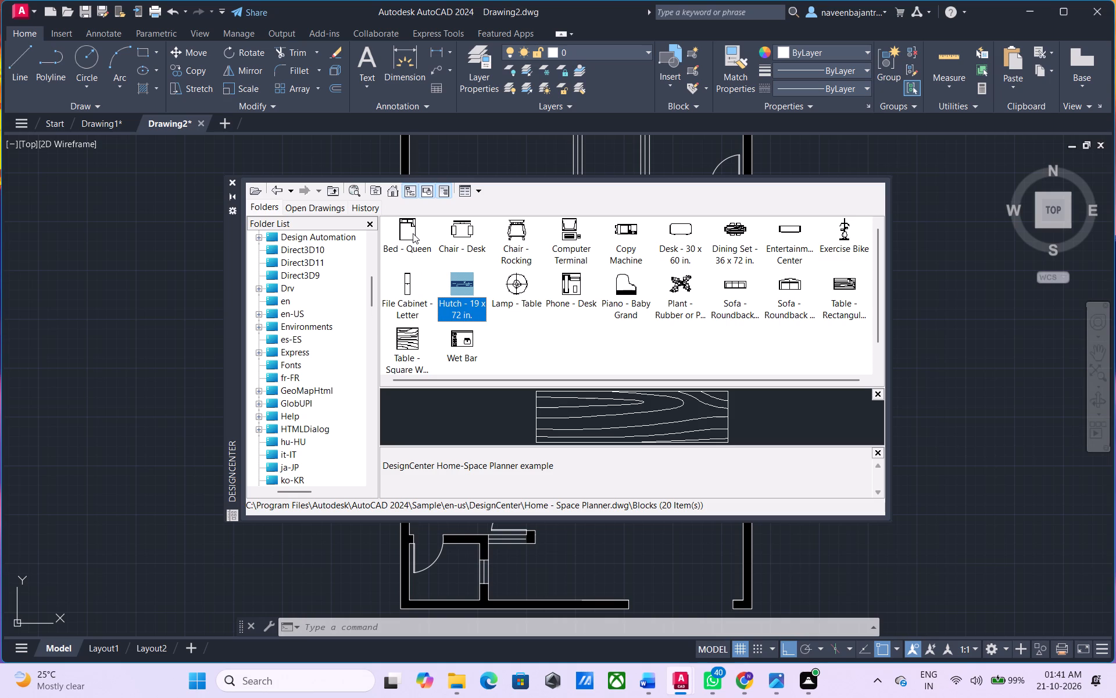
{"action": "key", "text": "Right"}
{"action": "key", "text": "Right"}
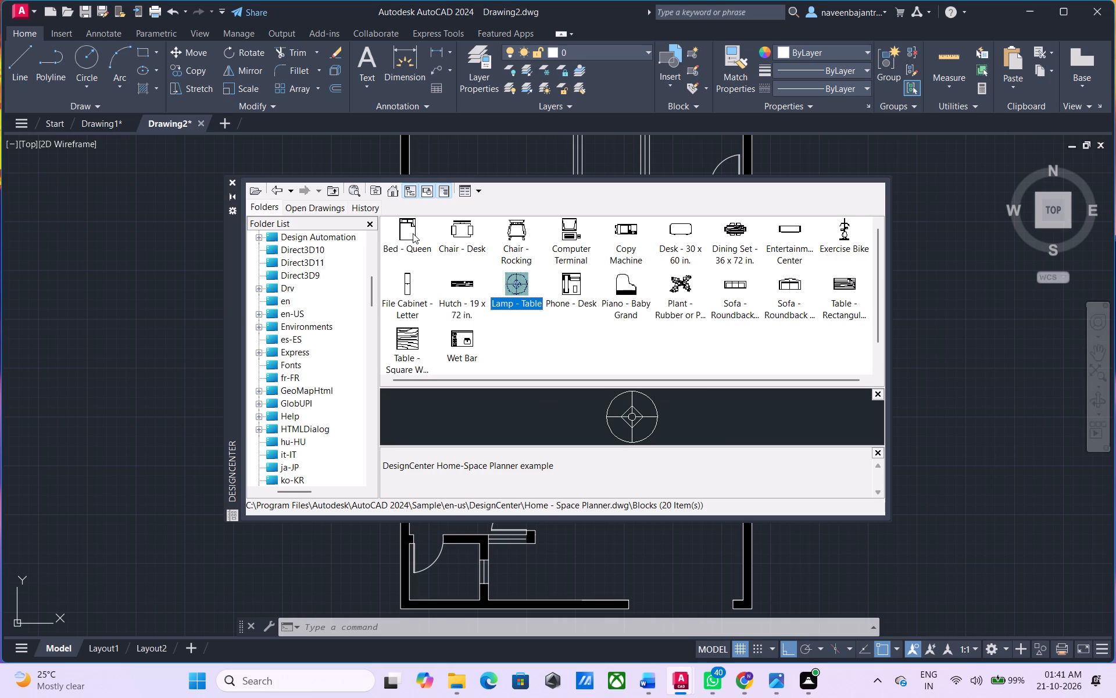
{"action": "key", "text": "Right"}
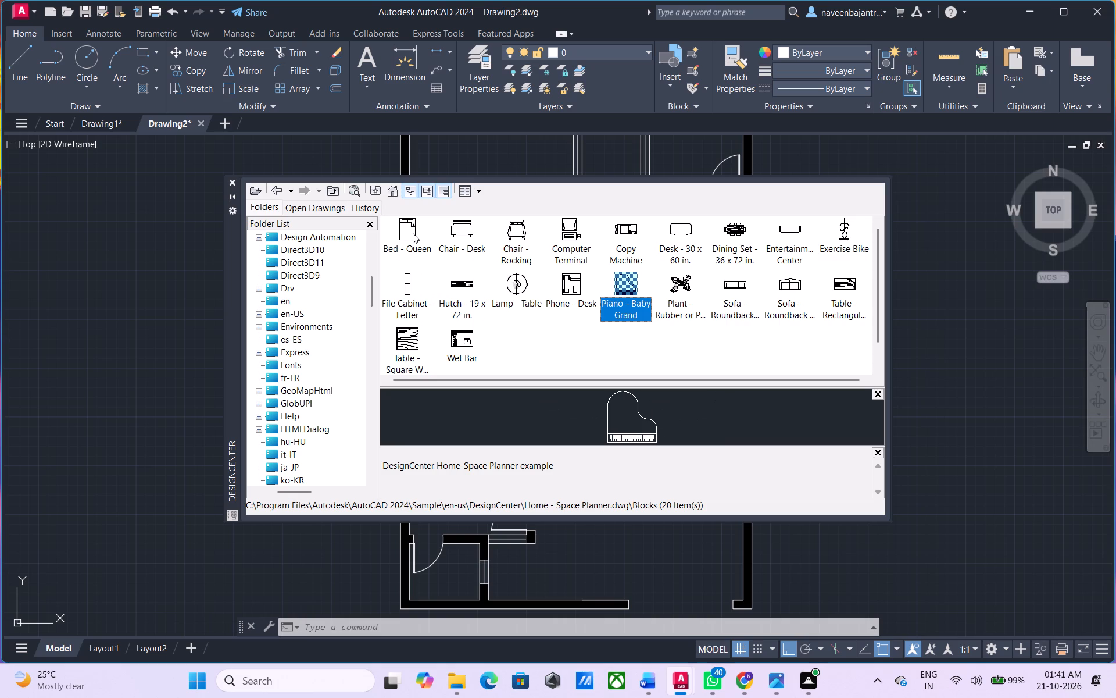
{"action": "key", "text": "Right"}
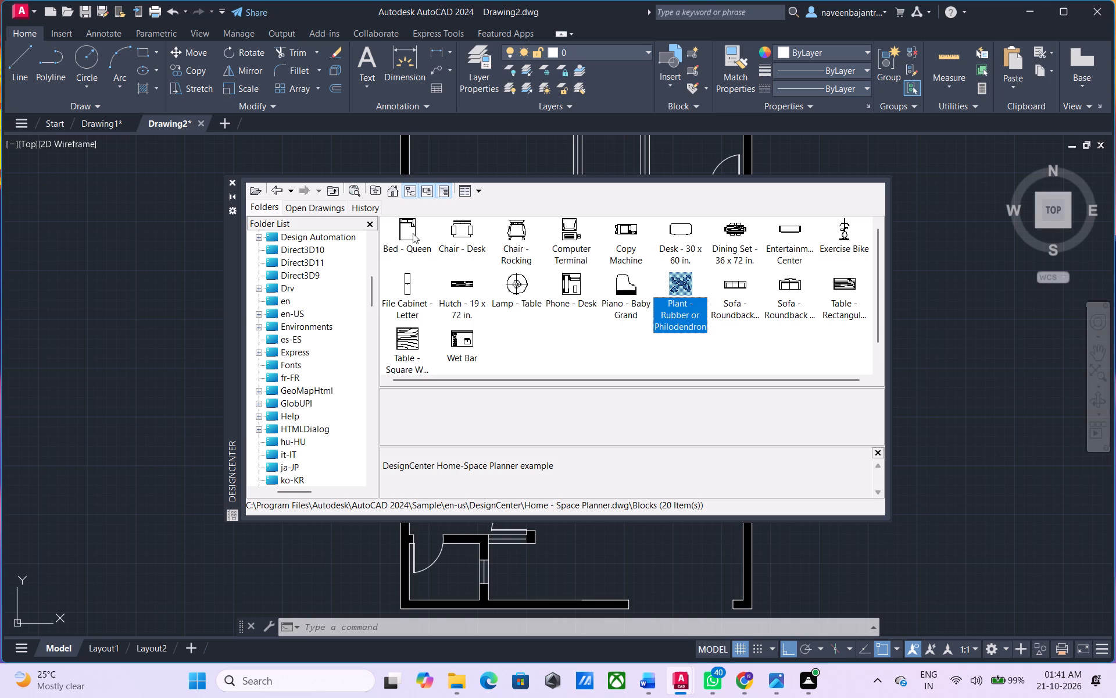
{"action": "key", "text": "Right"}
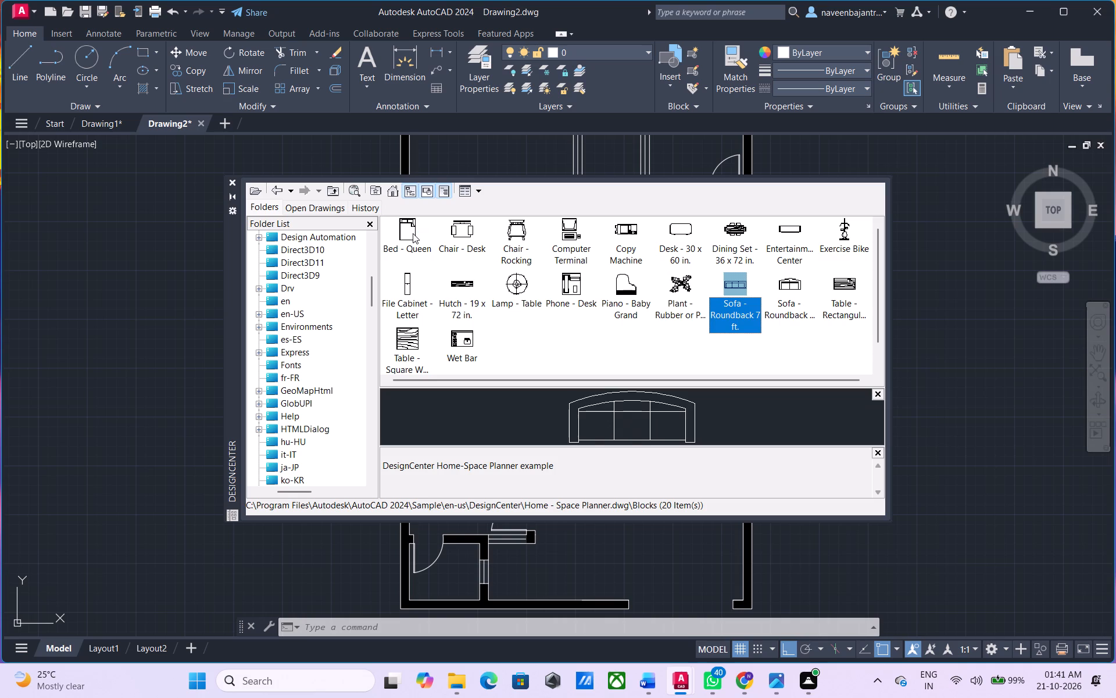
{"action": "key", "text": "Right"}
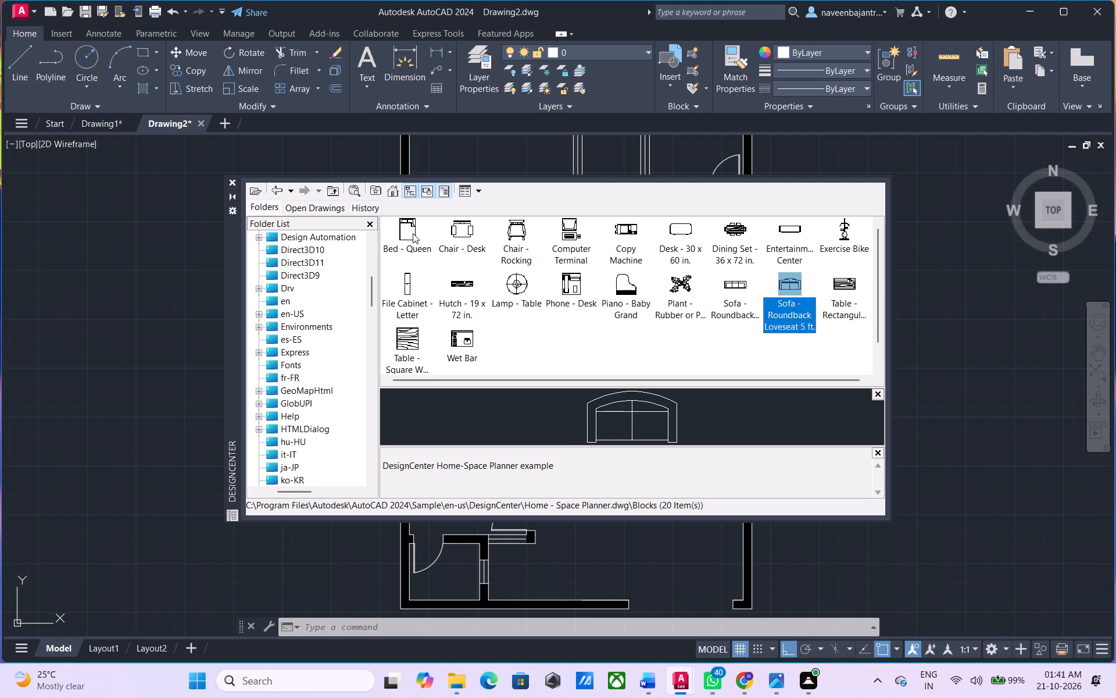
{"action": "key", "text": "Right"}
Preview the blocks from Exercise Bike back past Dining Set - 36 x 72 in. and Copy Machine to Chair - Rocking.
{"action": "key", "text": "Up"}
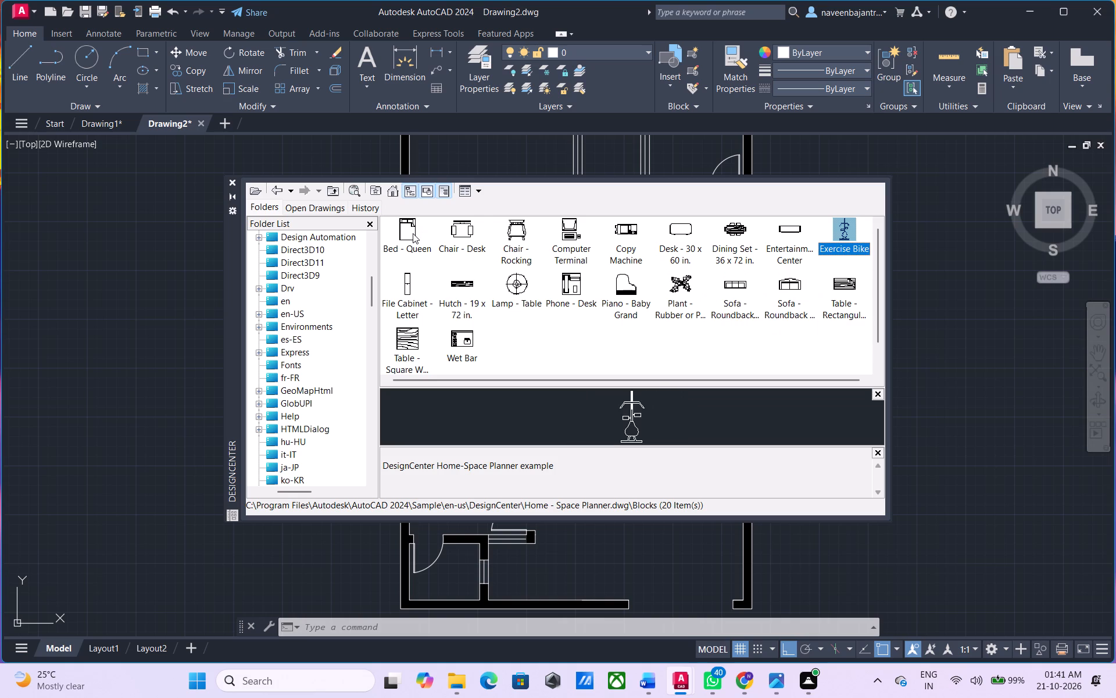
{"action": "key", "text": "Left"}
{"action": "key", "text": "Left"}
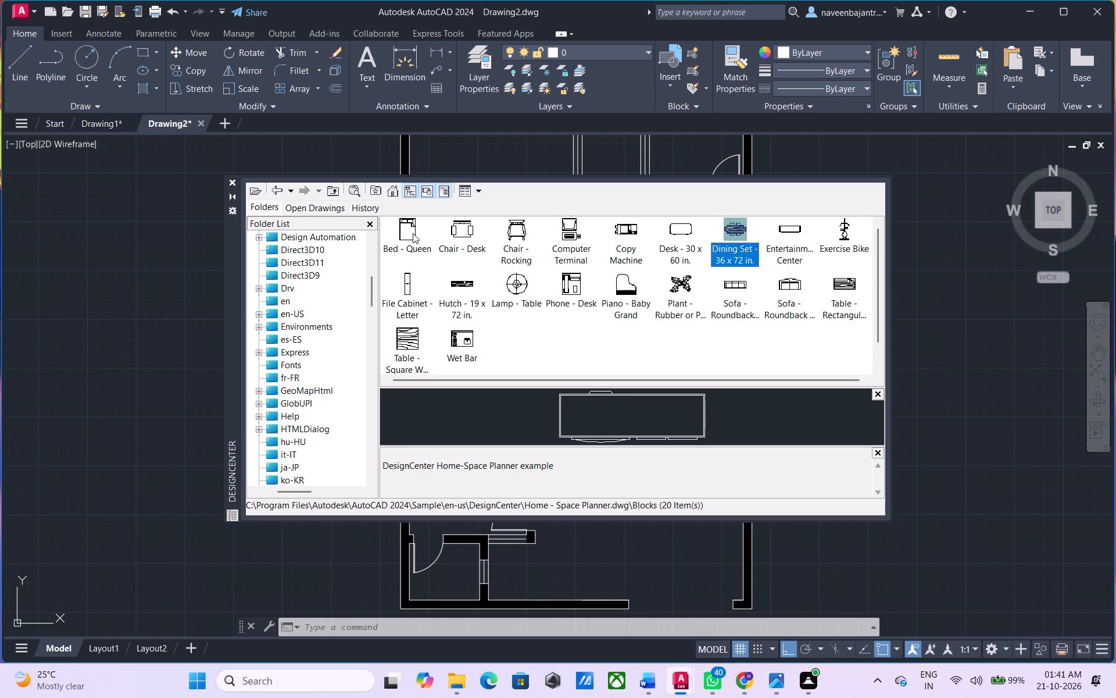
{"action": "key", "text": "Left"}
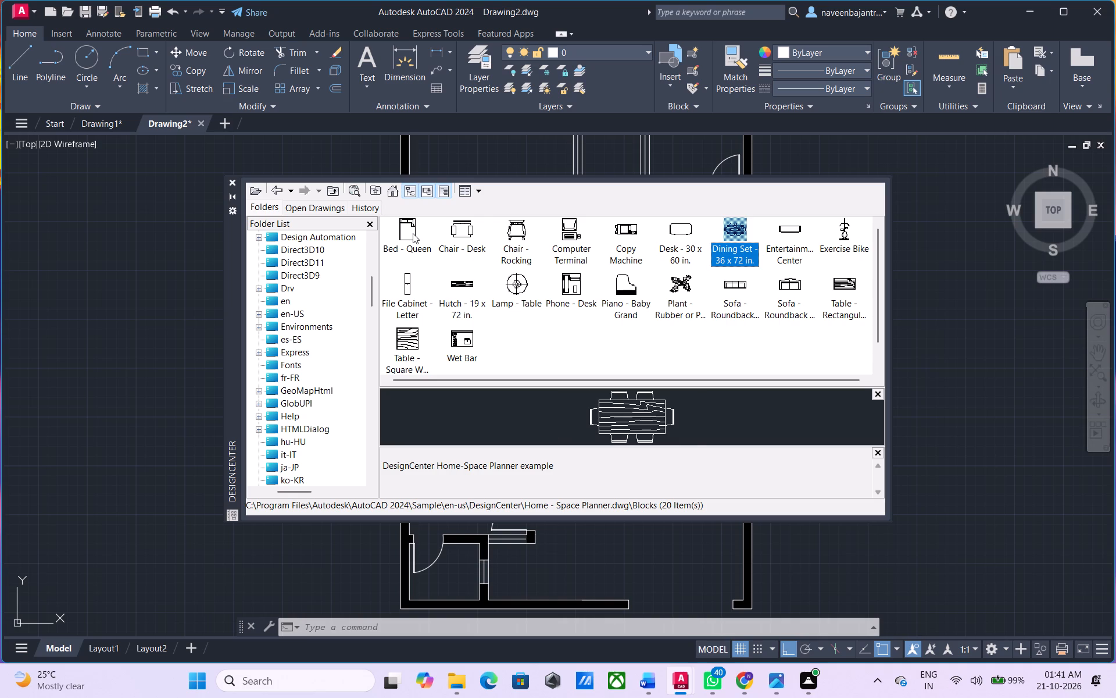
{"action": "key", "text": "Left"}
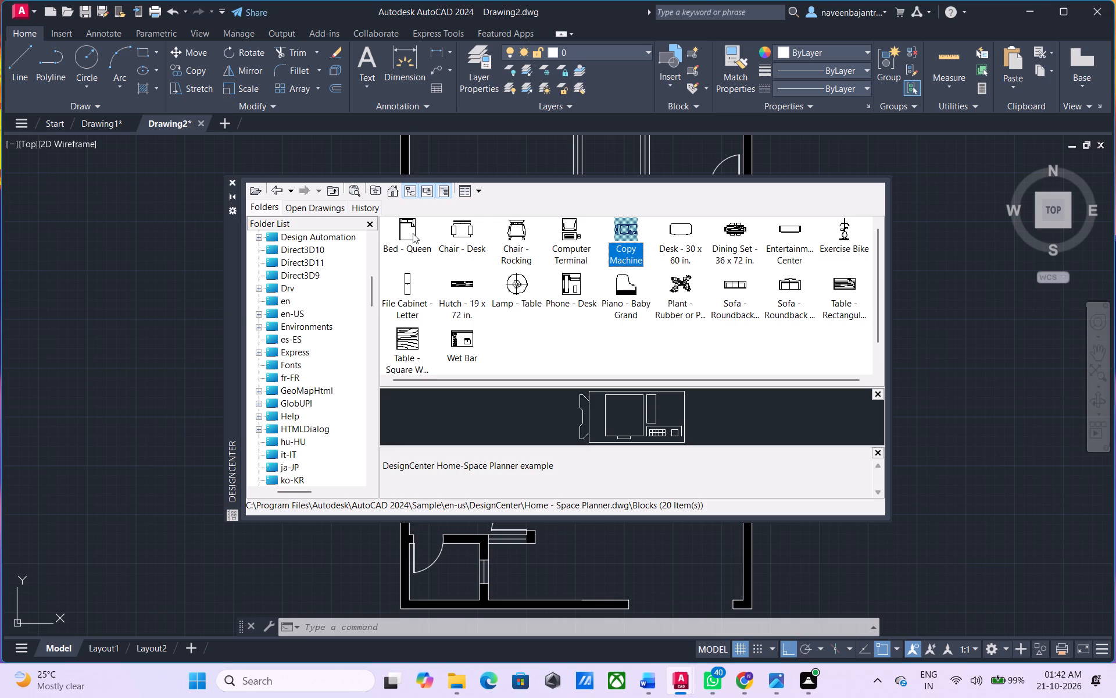
{"action": "key", "text": "Left"}
{"action": "key", "text": "Left"}
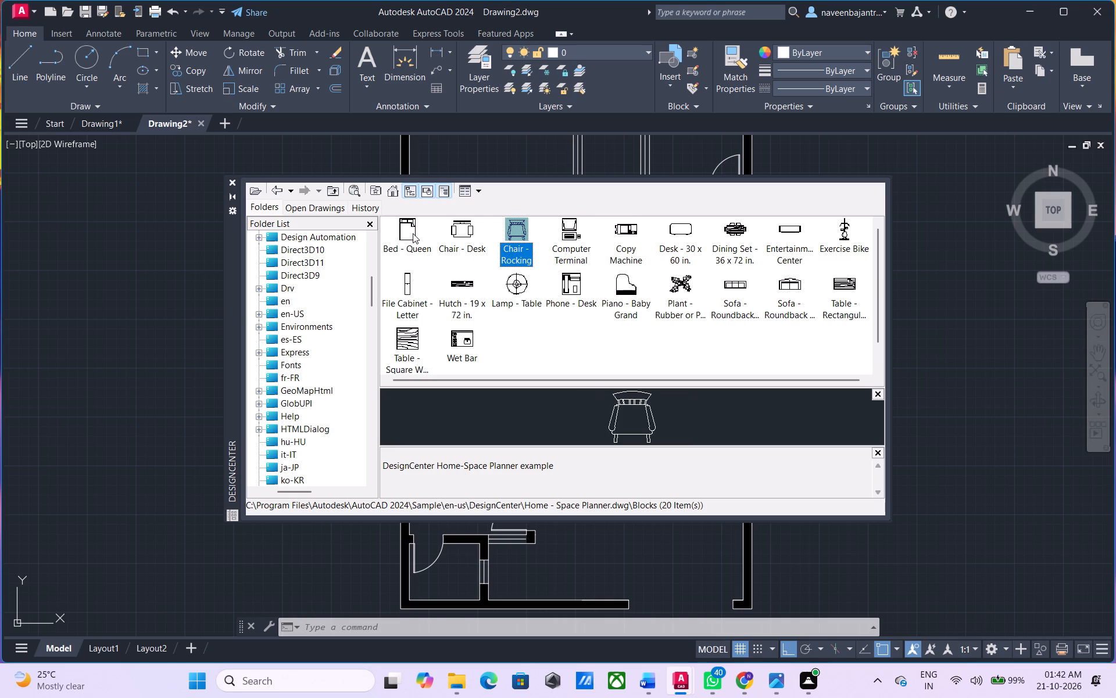
{"action": "key", "text": "Left"}
Preview the Bed - Queen block and the square table block, and close DesignCenter.
{"action": "key", "text": "Left"}
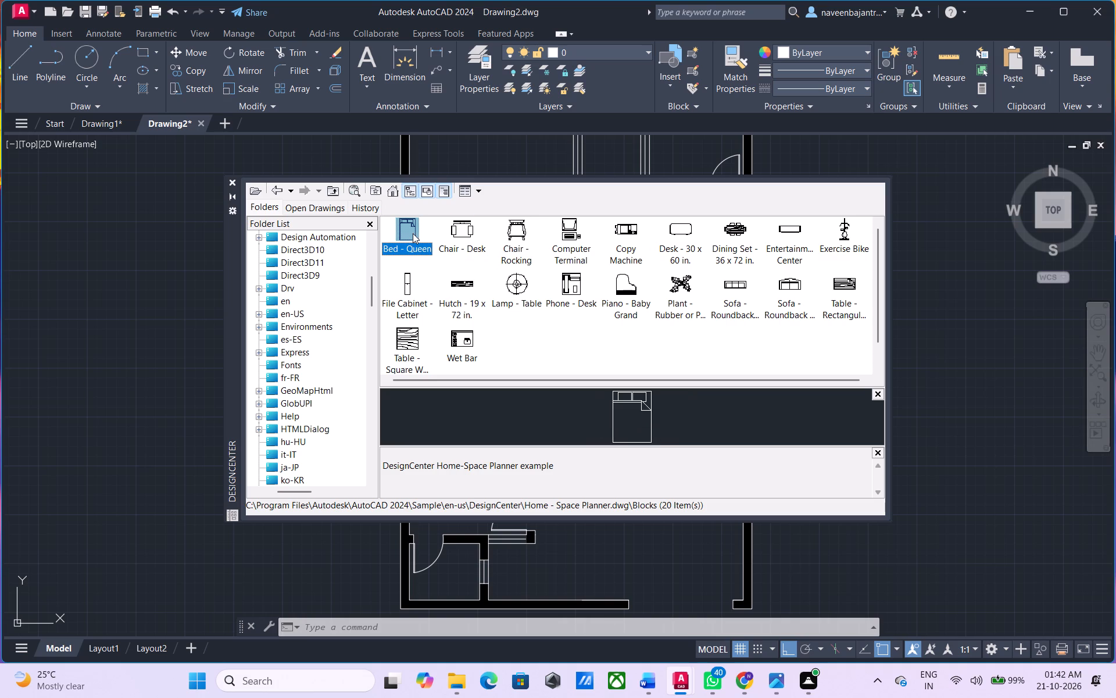
{"action": "key", "text": "Down"}
{"action": "key", "text": "Down"}
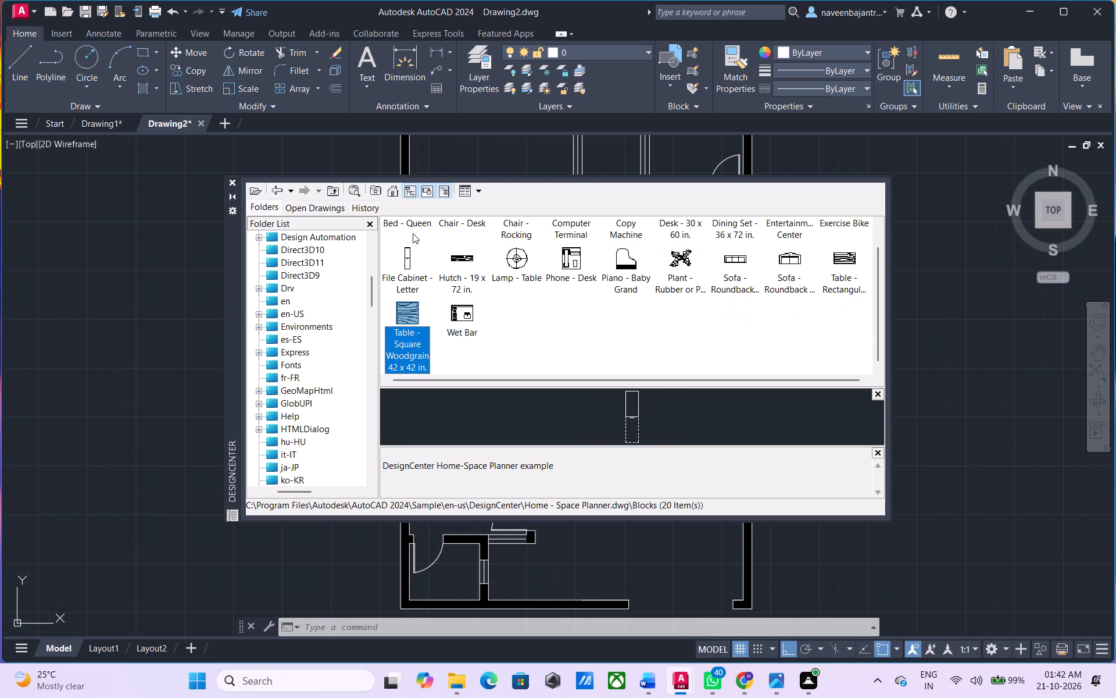
{"action": "left_click", "coordinate": [231, 182]}
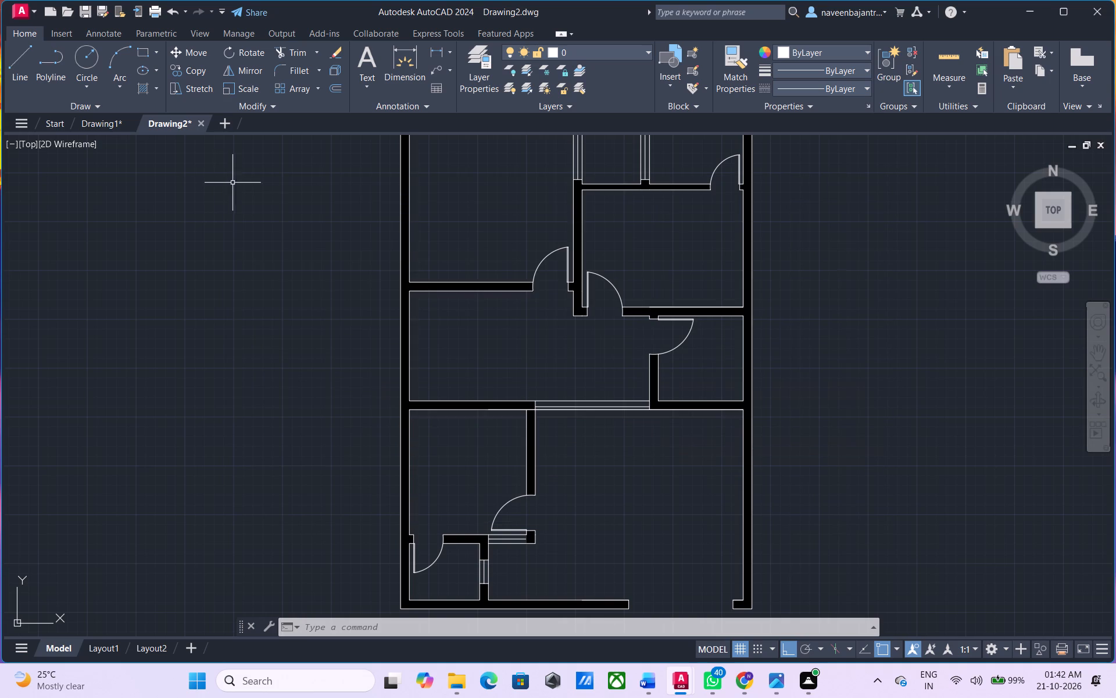
Insert the Bed - Queen block from DesignCenter into the empty area west of the floor plan and close DesignCenter.
{"action": "scroll", "coordinate": [464, 201], "scroll_direction": "down", "scroll_amount": 1}
{"action": "middle_click_drag", "start_coordinate": [488, 198], "coordinate": [461, 251]}
{"action": "middle_click", "coordinate": [432, 290]}
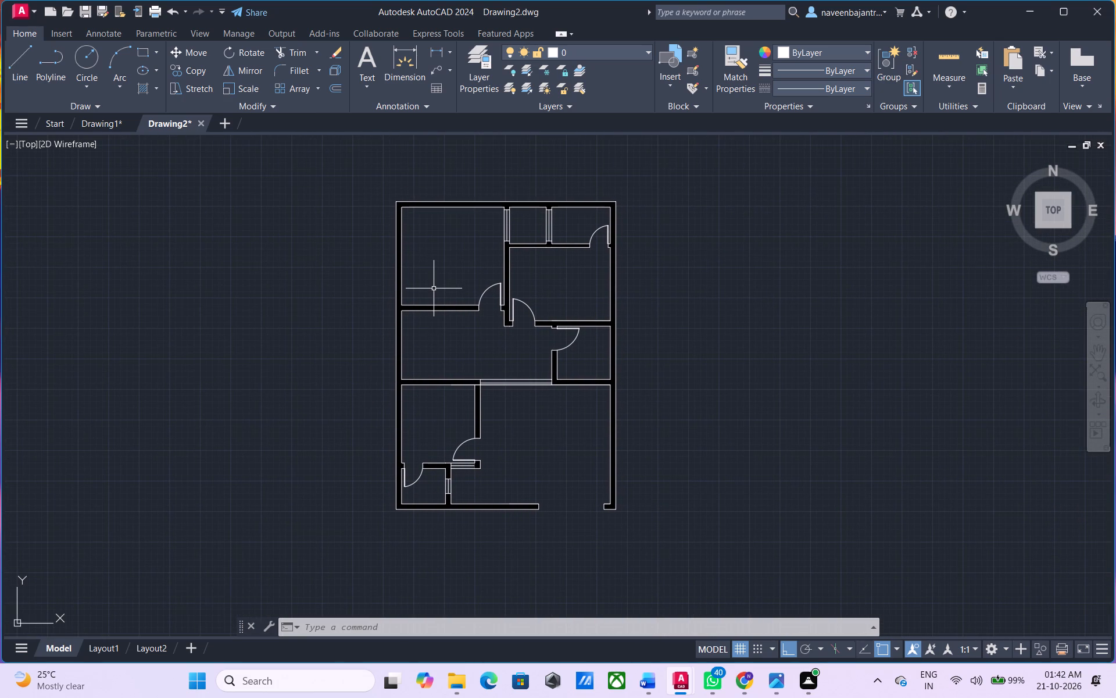
{"action": "key", "text": "Escape"}
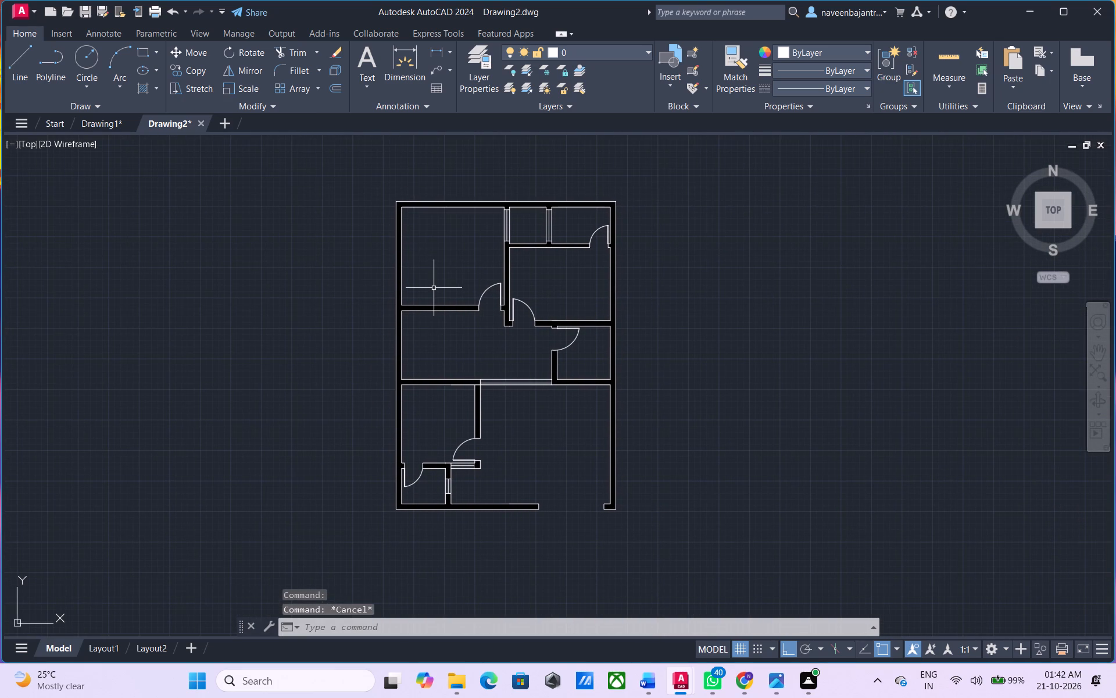
{"action": "type", "text": "DC"}
{"action": "key", "text": "space"}
{"action": "scroll", "coordinate": [429, 258], "scroll_direction": "up", "scroll_amount": 4}
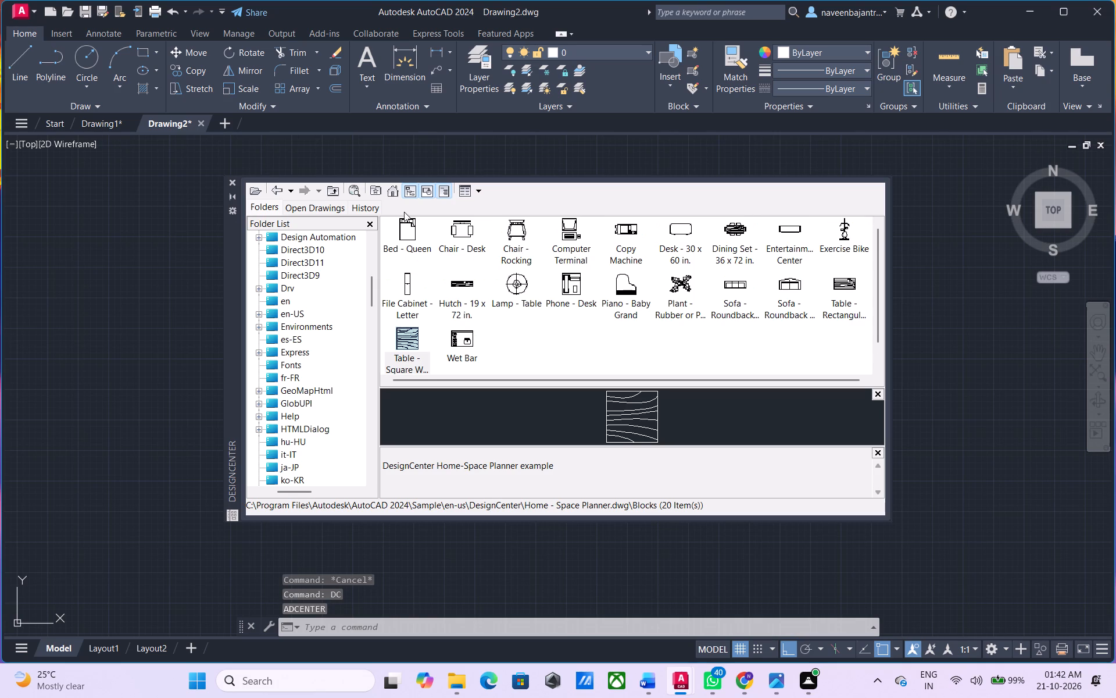
{"action": "left_click_drag", "start_coordinate": [404, 225], "coordinate": [186, 275]}
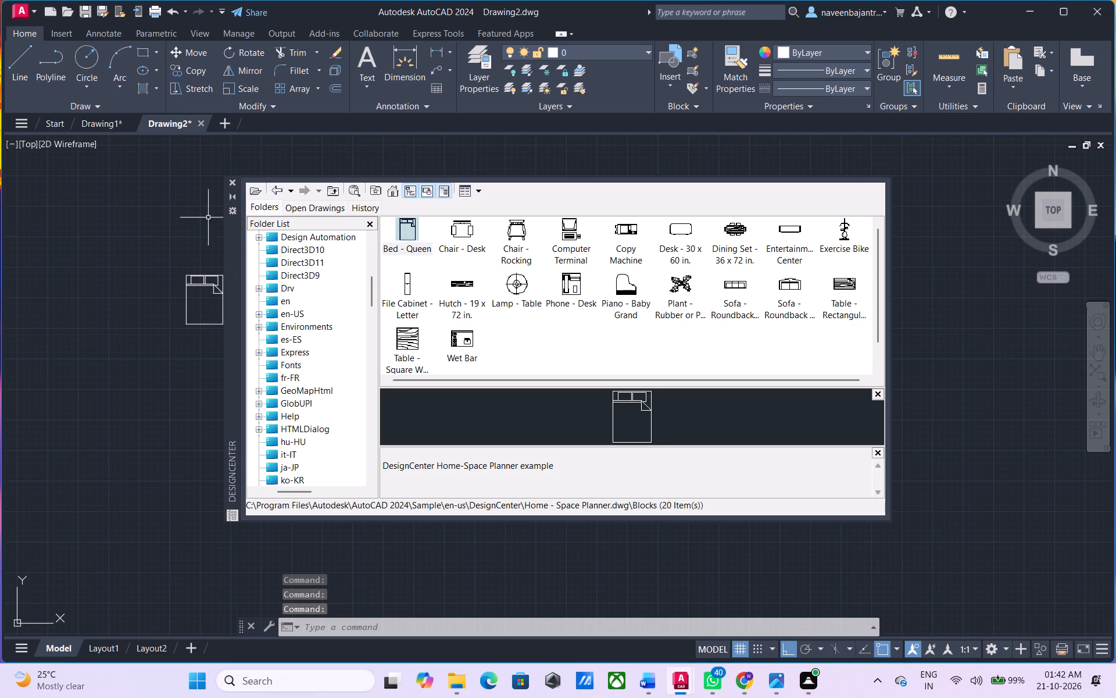
{"action": "left_click", "coordinate": [233, 185]}
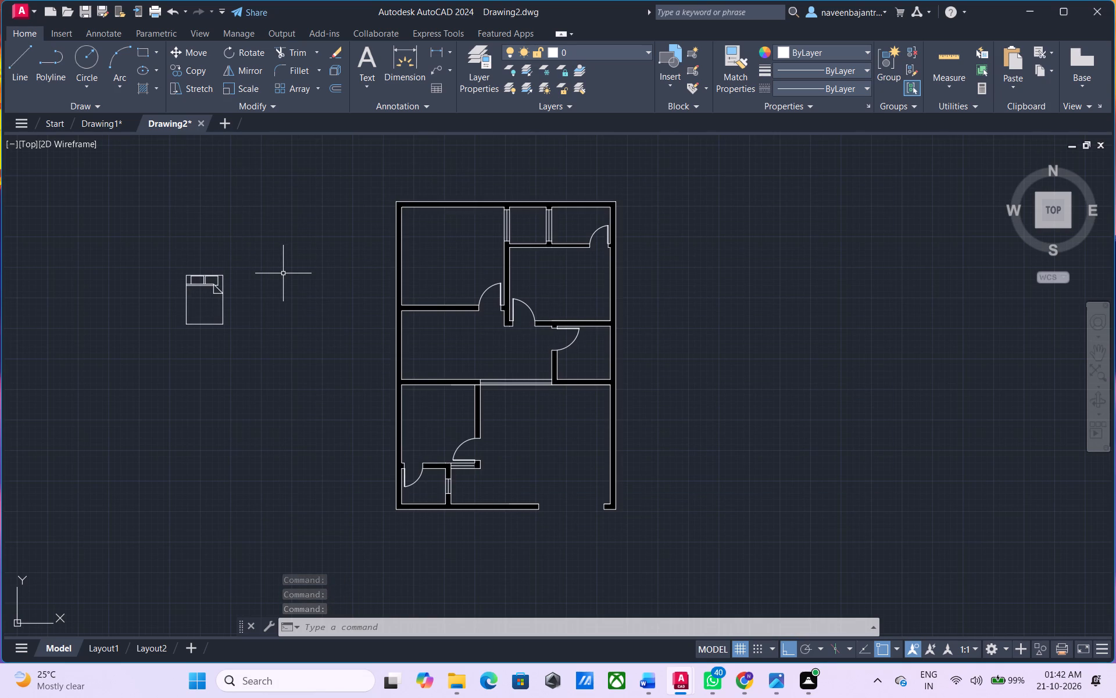
Rotate the queen bed 180 degrees about its upper-right corner so its pillows point south.
{"action": "left_click", "coordinate": [224, 275]}
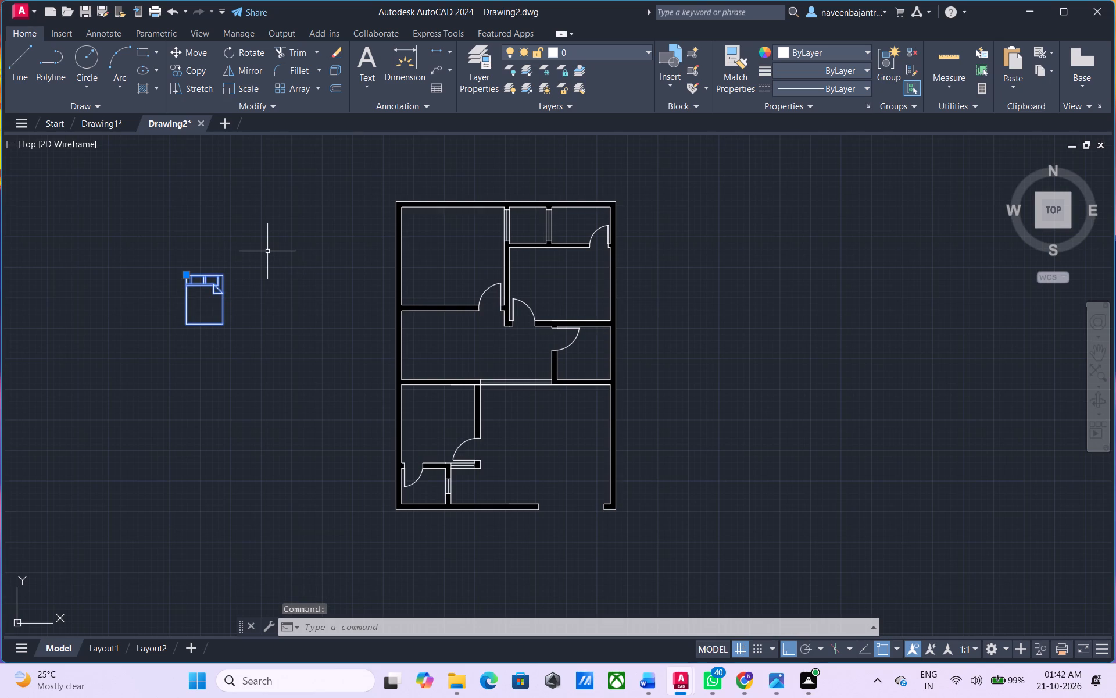
{"action": "key", "text": "r"}
{"action": "type", "text": "O"}
{"action": "key", "text": "space"}
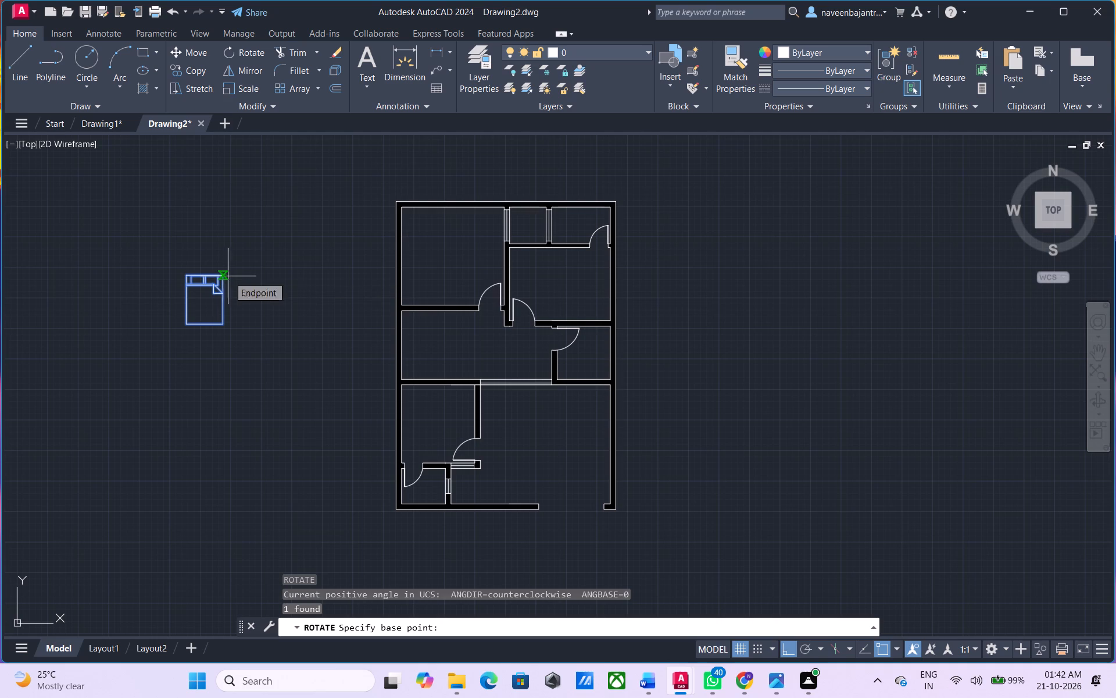
{"action": "left_click", "coordinate": [226, 276]}
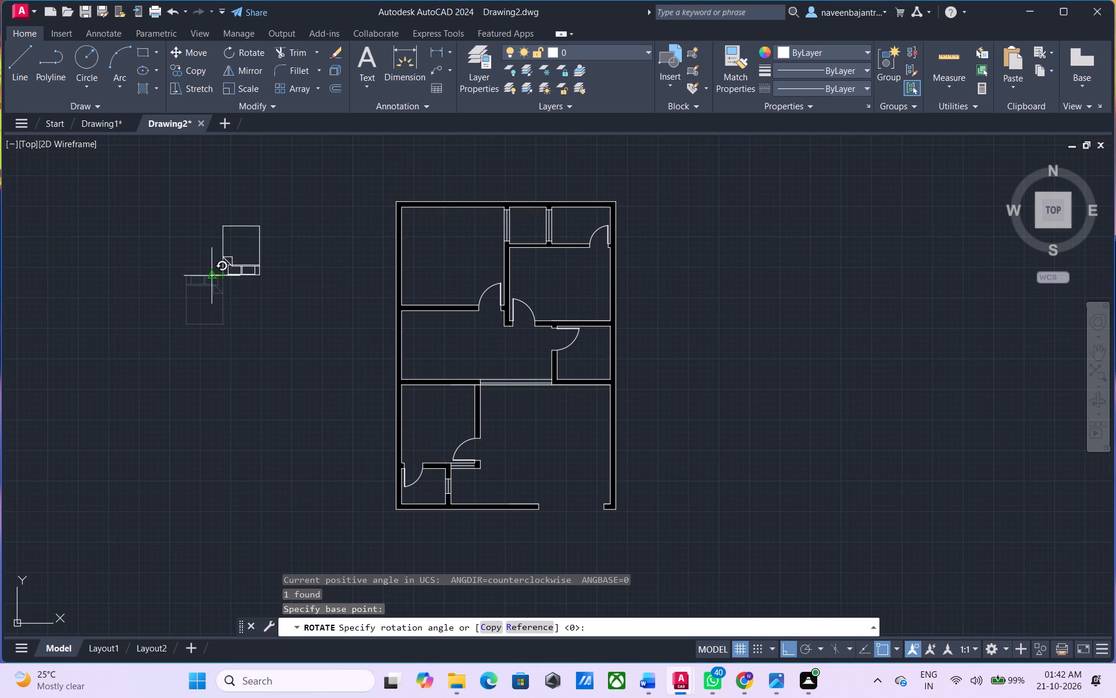
{"action": "left_click", "coordinate": [219, 269]}
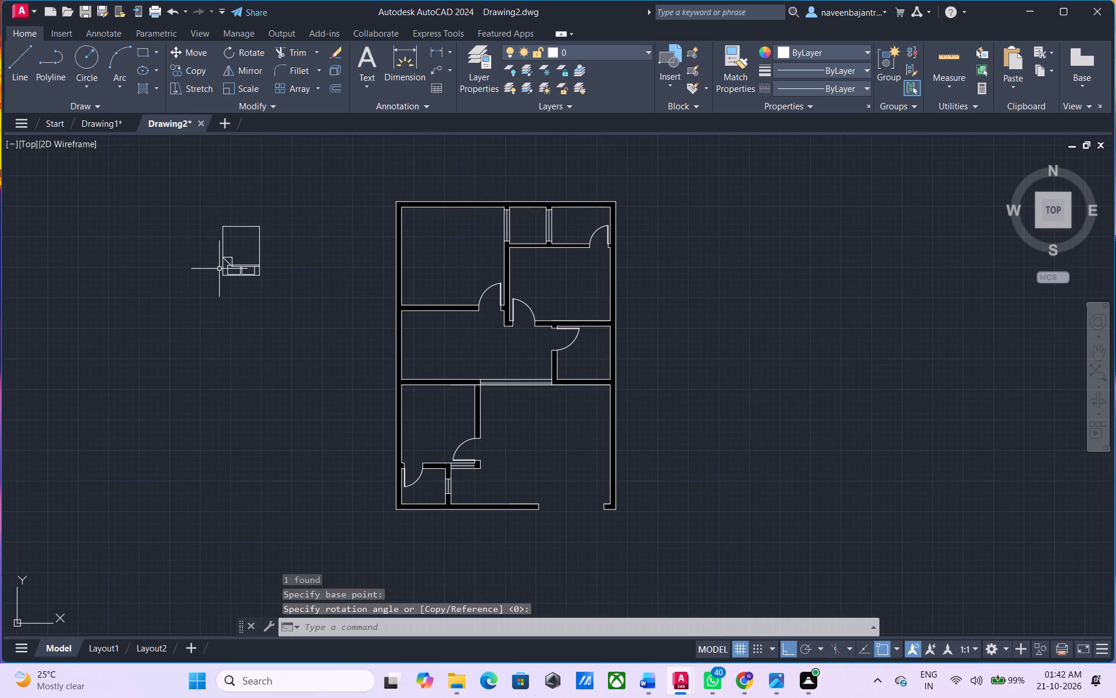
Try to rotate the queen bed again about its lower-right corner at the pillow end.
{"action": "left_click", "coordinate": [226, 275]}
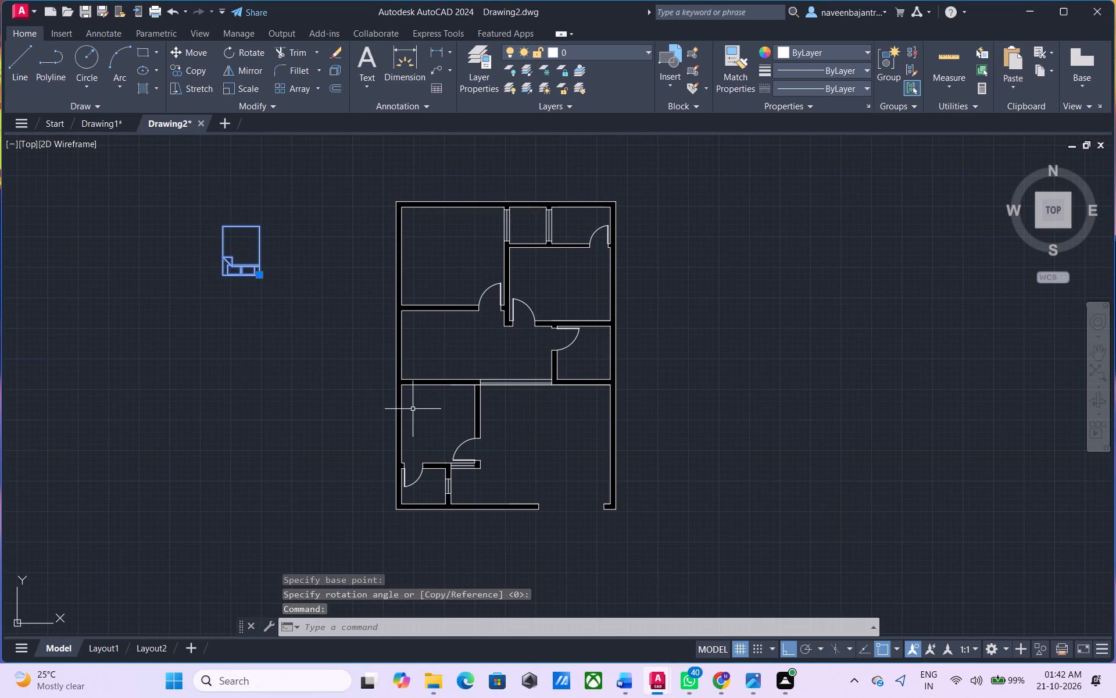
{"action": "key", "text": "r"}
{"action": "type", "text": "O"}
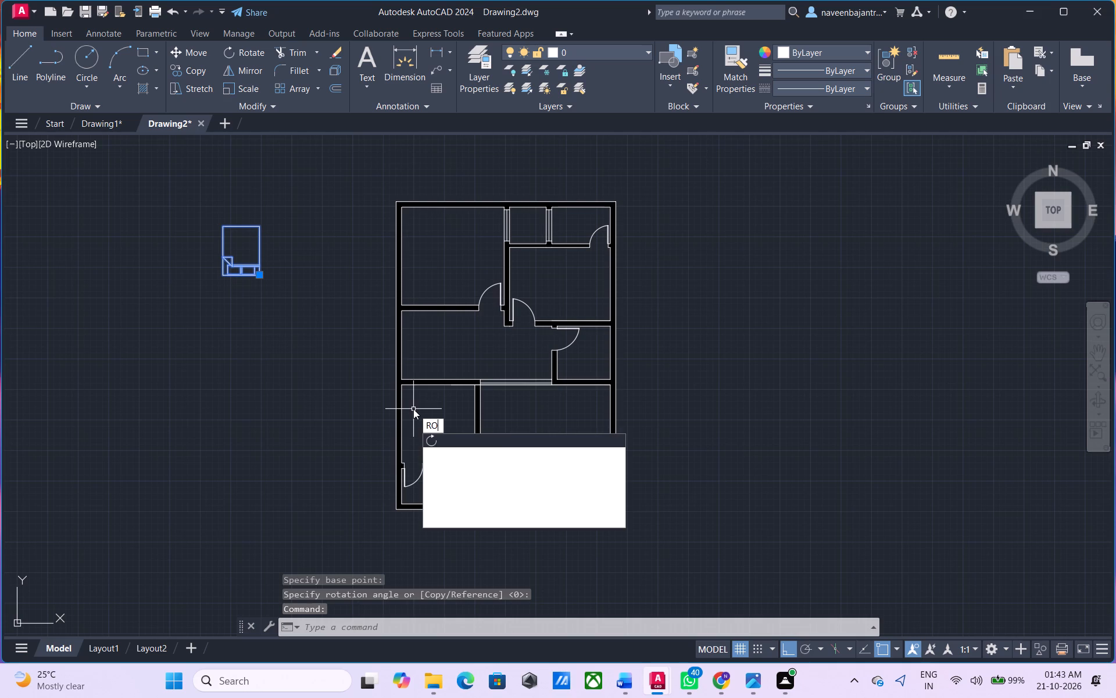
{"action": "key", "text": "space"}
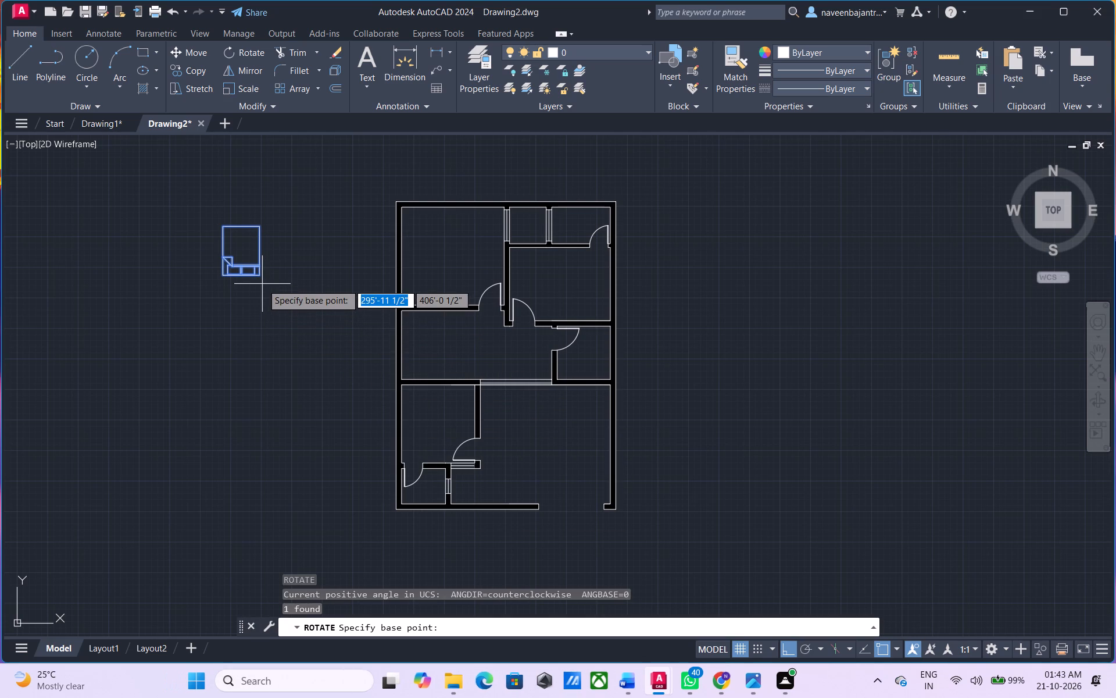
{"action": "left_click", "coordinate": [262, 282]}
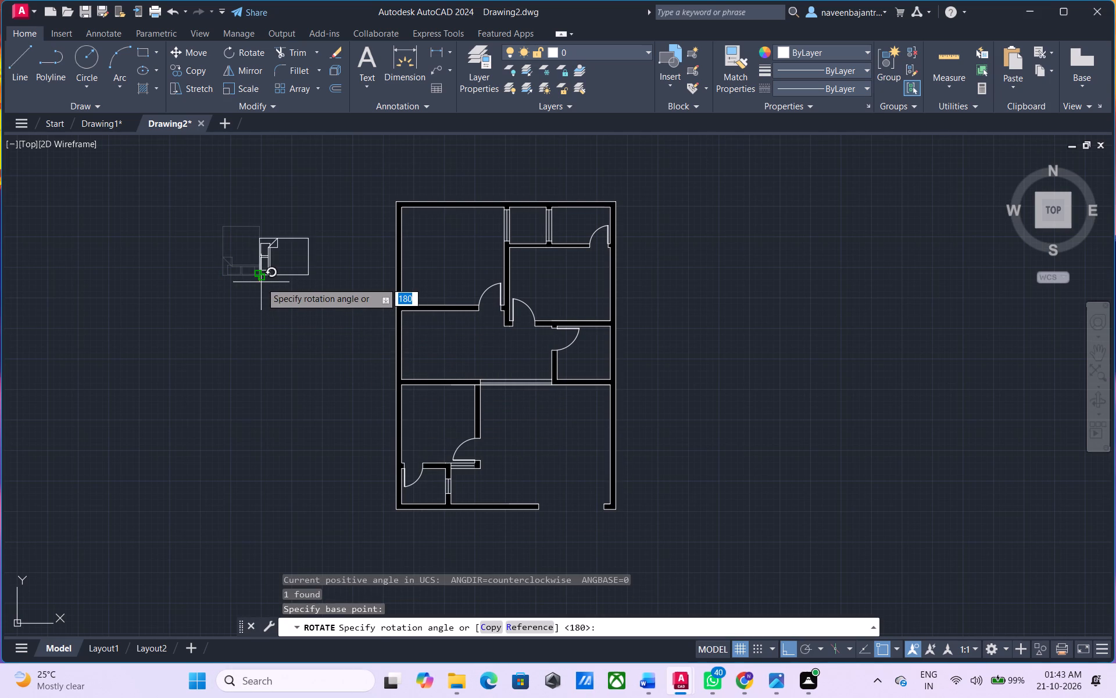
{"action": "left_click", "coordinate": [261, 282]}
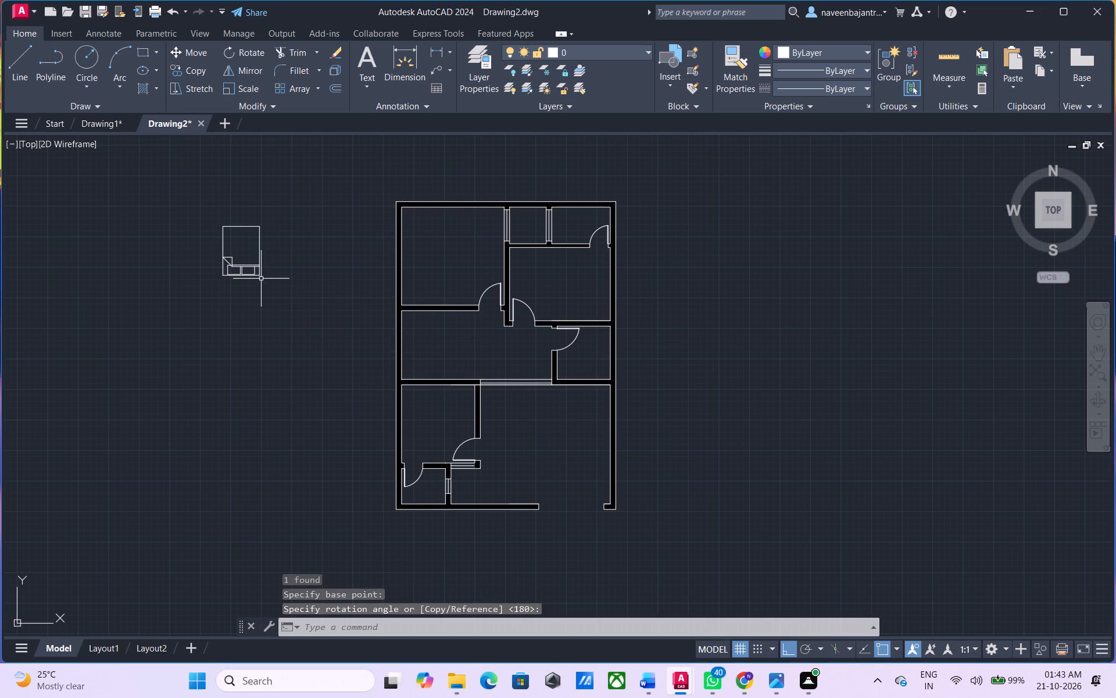
Rotate the queen bed a quarter turn clockwise about its lower-right corner so its pillows face west.
{"action": "left_click", "coordinate": [257, 275]}
{"action": "type", "text": "RO"}
{"action": "key", "text": "space"}
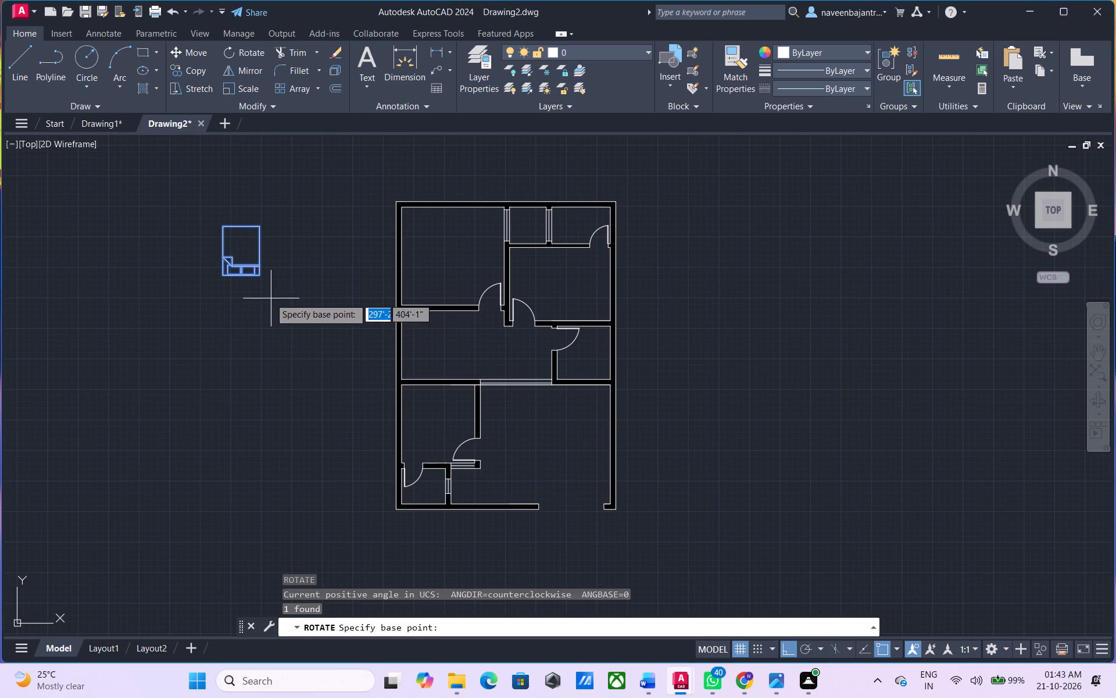
{"action": "left_click", "coordinate": [260, 278]}
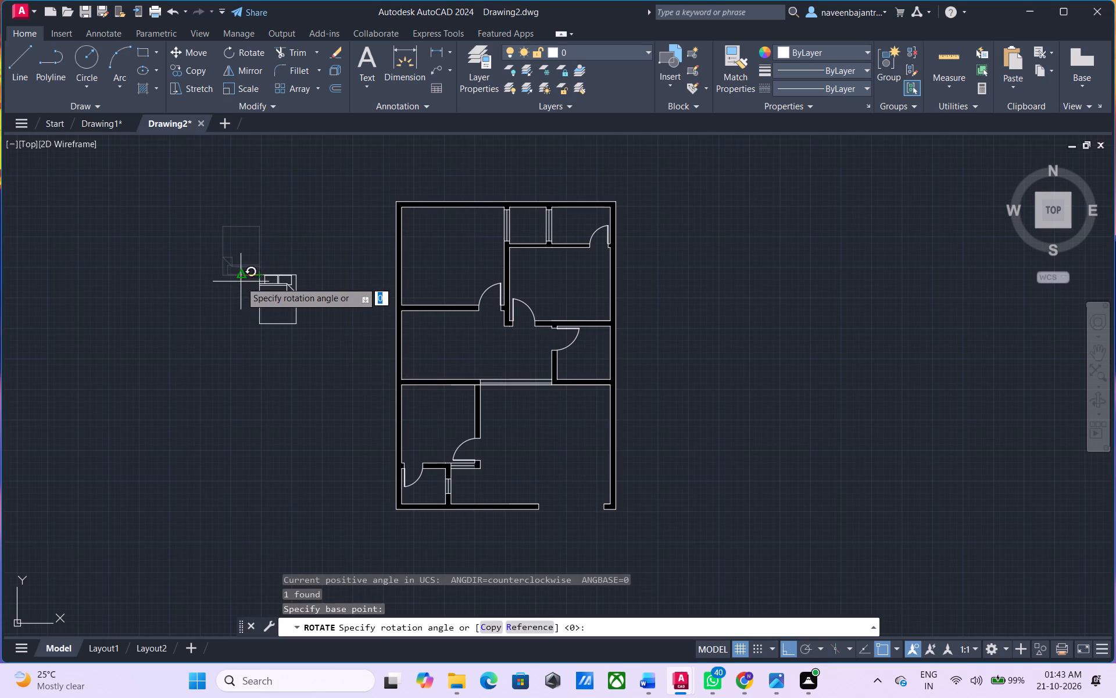
{"action": "left_click", "coordinate": [237, 302]}
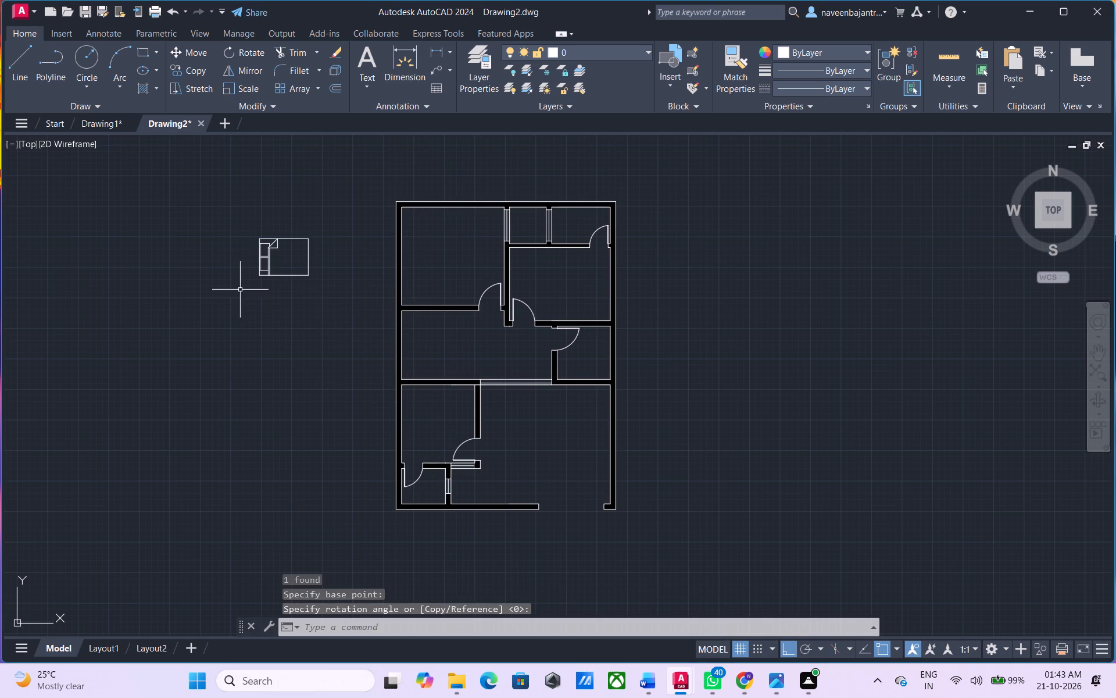
Move the queen bed by its lower-left corner, with Ortho off, against the west wall of the upper-left bedroom.
{"action": "left_click", "coordinate": [258, 276]}
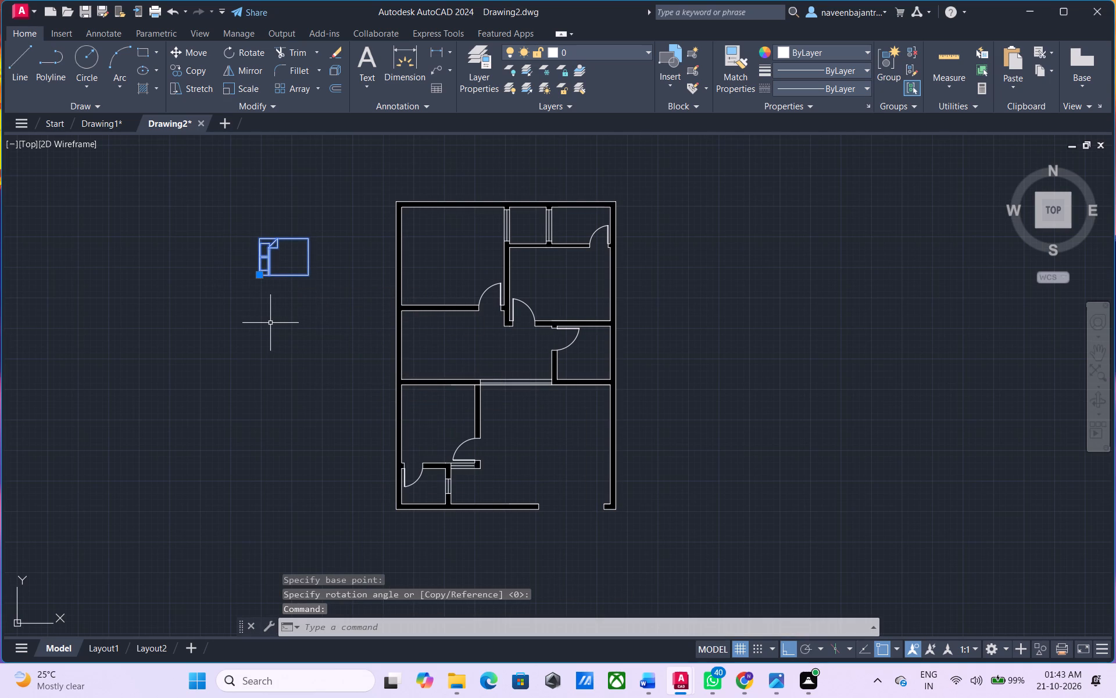
{"action": "type", "text": "M"}
{"action": "key", "text": "space"}
{"action": "key", "text": "F8"}
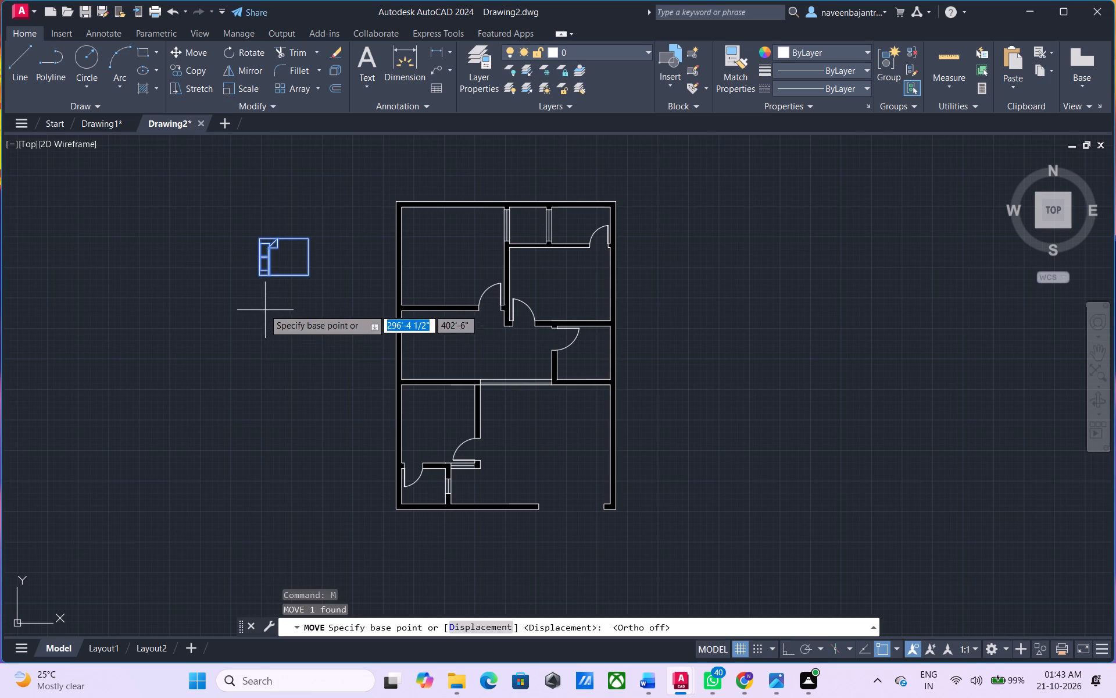
{"action": "left_click", "coordinate": [257, 276]}
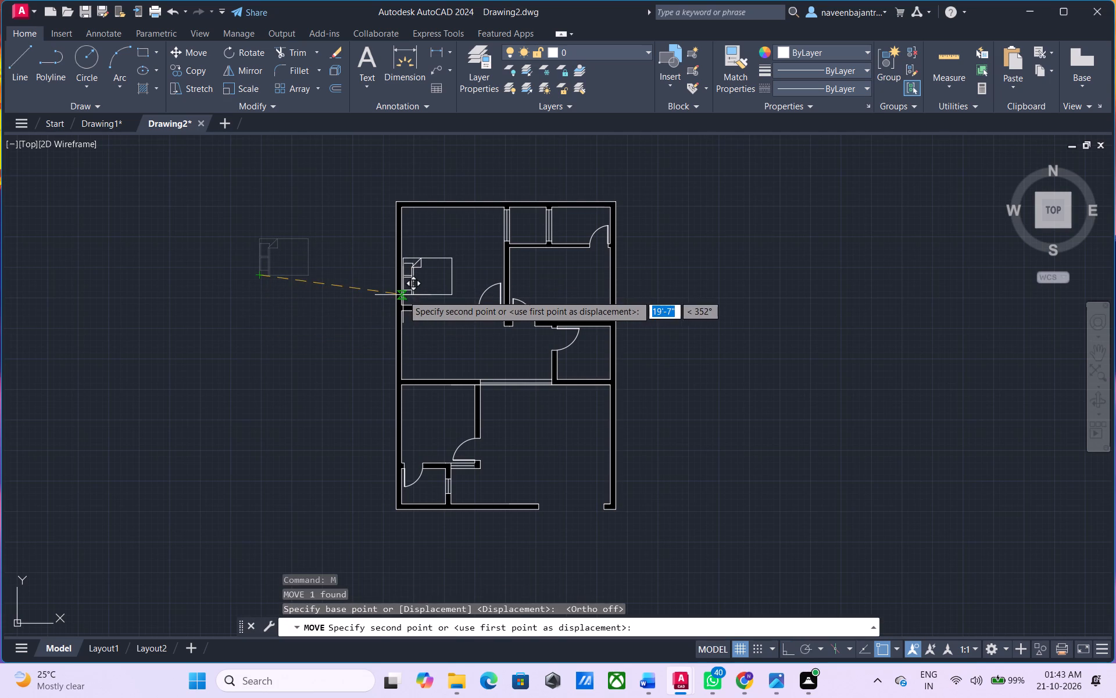
{"action": "scroll", "coordinate": [405, 290], "scroll_direction": "up", "scroll_amount": 3}
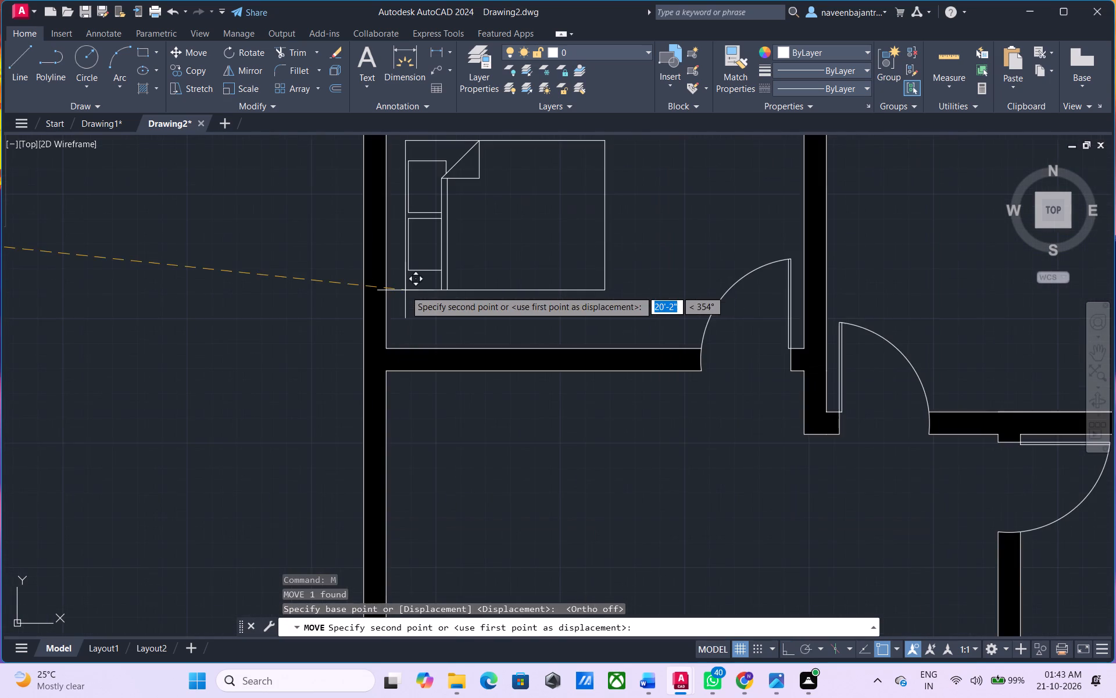
{"action": "scroll", "coordinate": [405, 290], "scroll_direction": "down", "scroll_amount": 2}
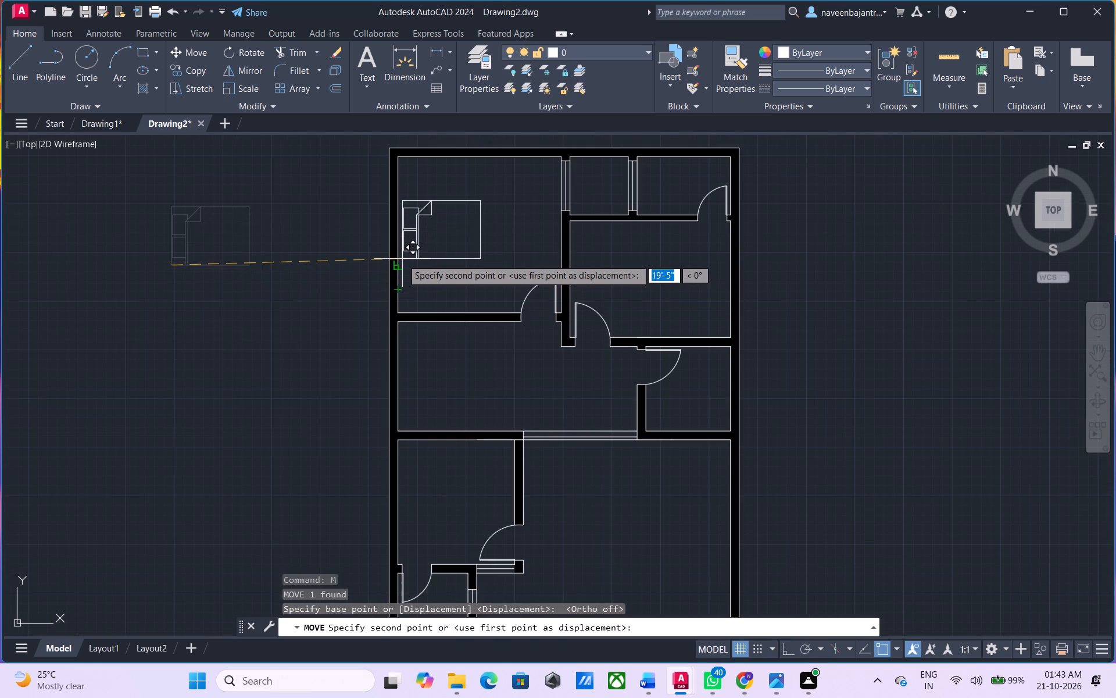
{"action": "scroll", "coordinate": [402, 259], "scroll_direction": "up", "scroll_amount": 1}
{"action": "middle_click_drag", "start_coordinate": [402, 259], "coordinate": [396, 316]}
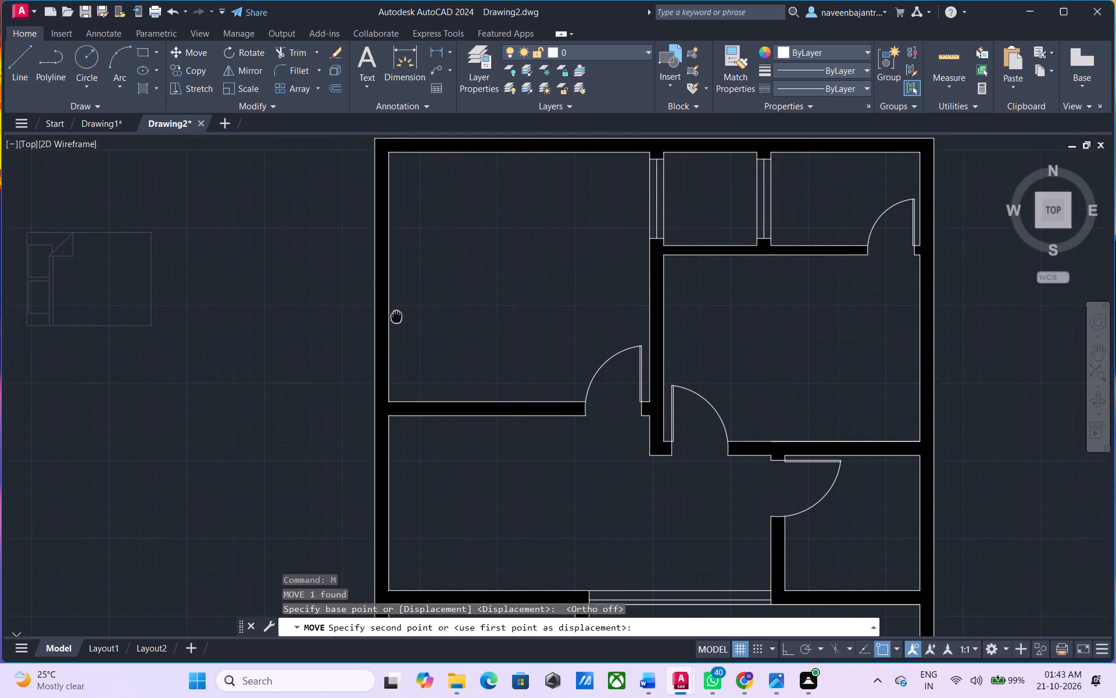
{"action": "middle_click_drag", "start_coordinate": [396, 316], "coordinate": [396, 337]}
{"action": "scroll", "coordinate": [396, 337], "scroll_direction": "up", "scroll_amount": 1}
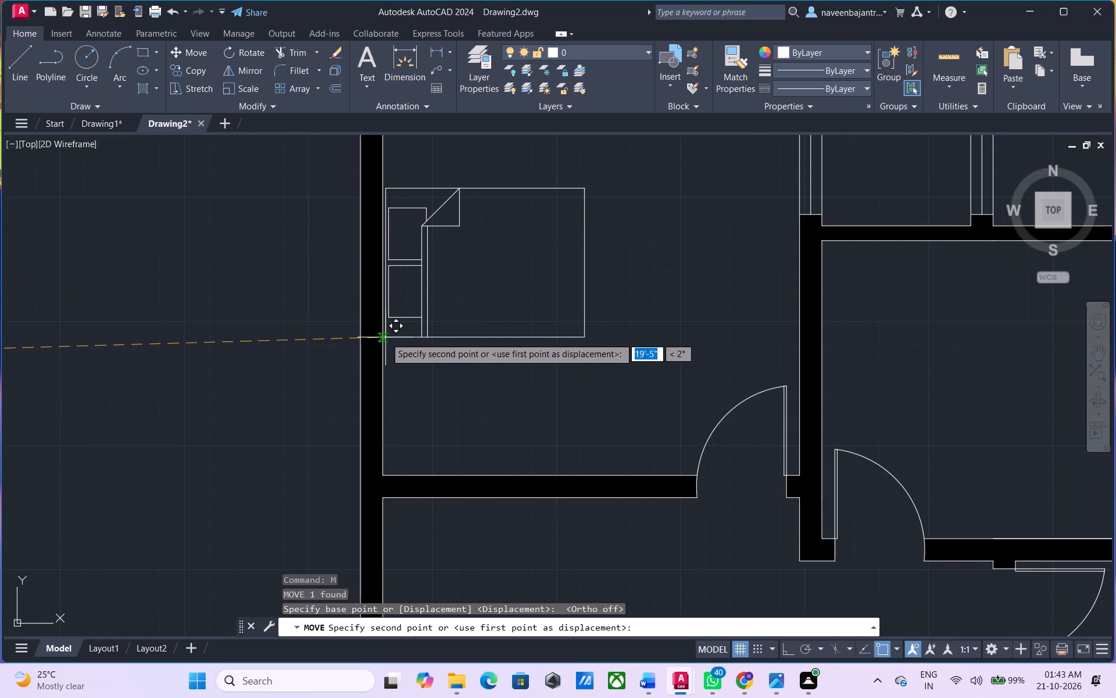
{"action": "left_click", "coordinate": [385, 337]}
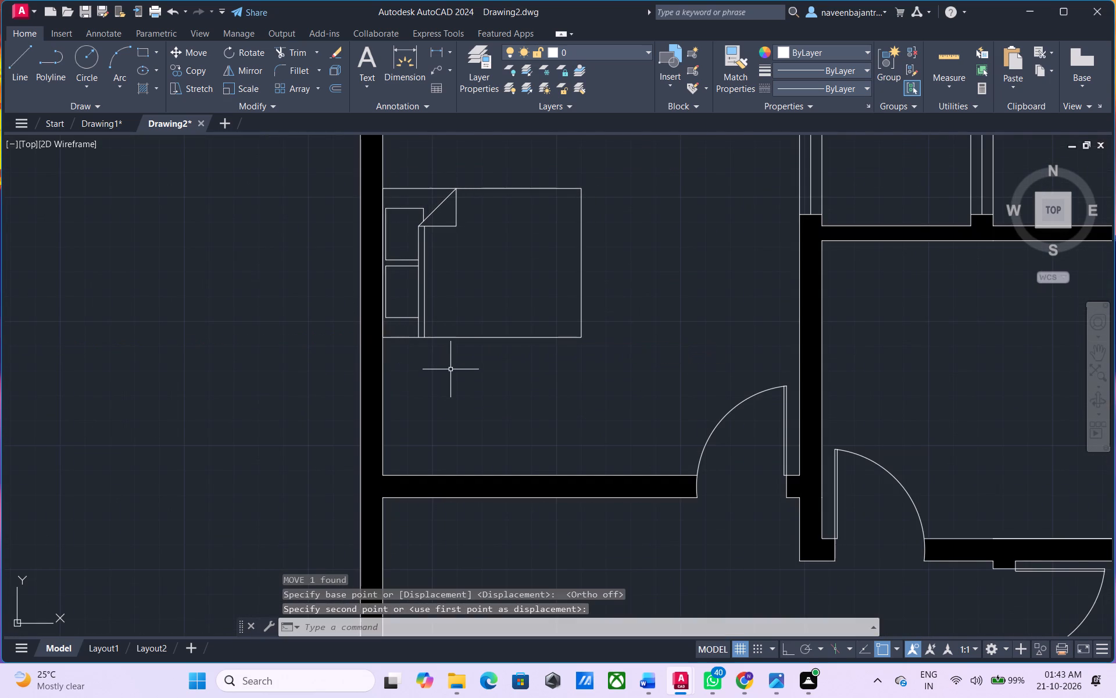
{"action": "key", "text": "Escape"}
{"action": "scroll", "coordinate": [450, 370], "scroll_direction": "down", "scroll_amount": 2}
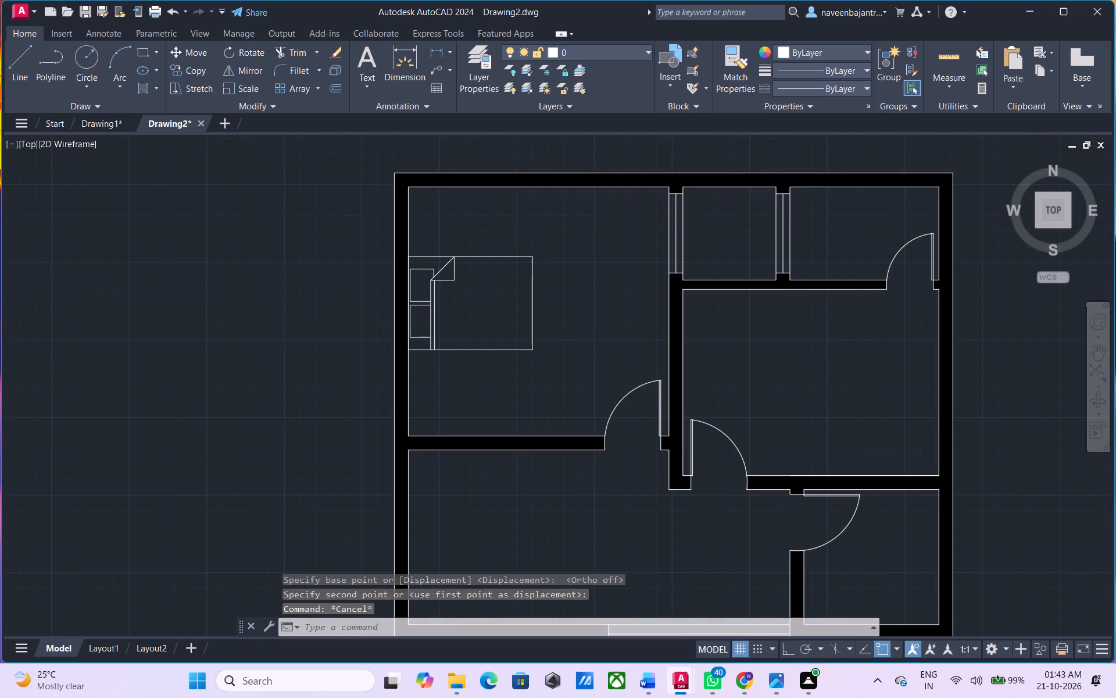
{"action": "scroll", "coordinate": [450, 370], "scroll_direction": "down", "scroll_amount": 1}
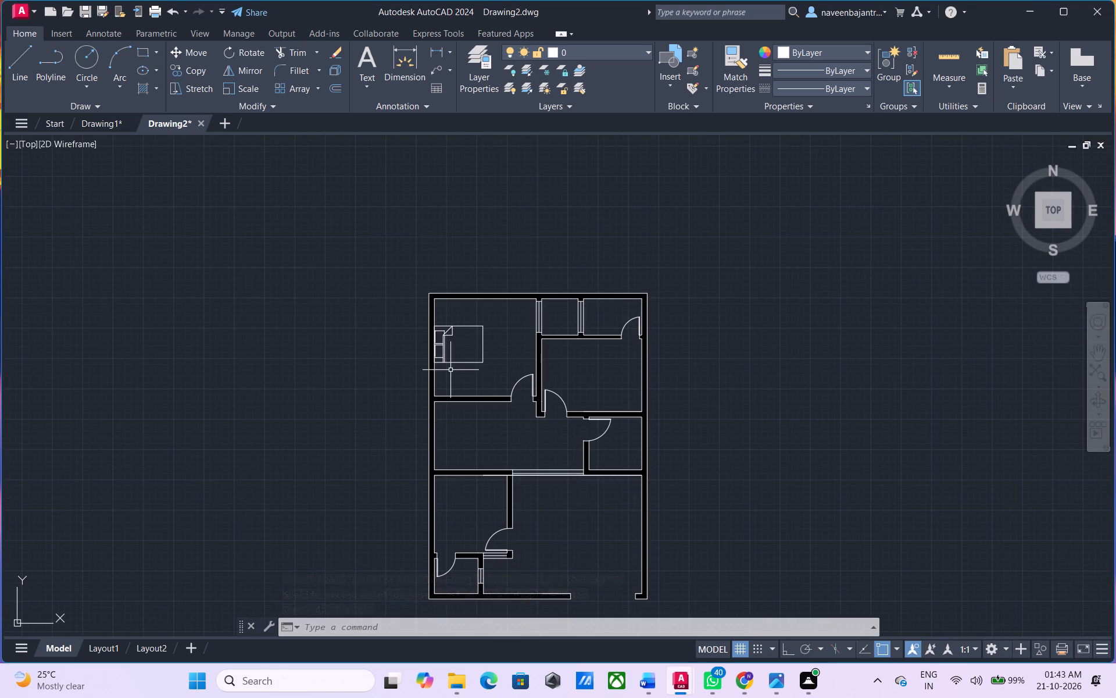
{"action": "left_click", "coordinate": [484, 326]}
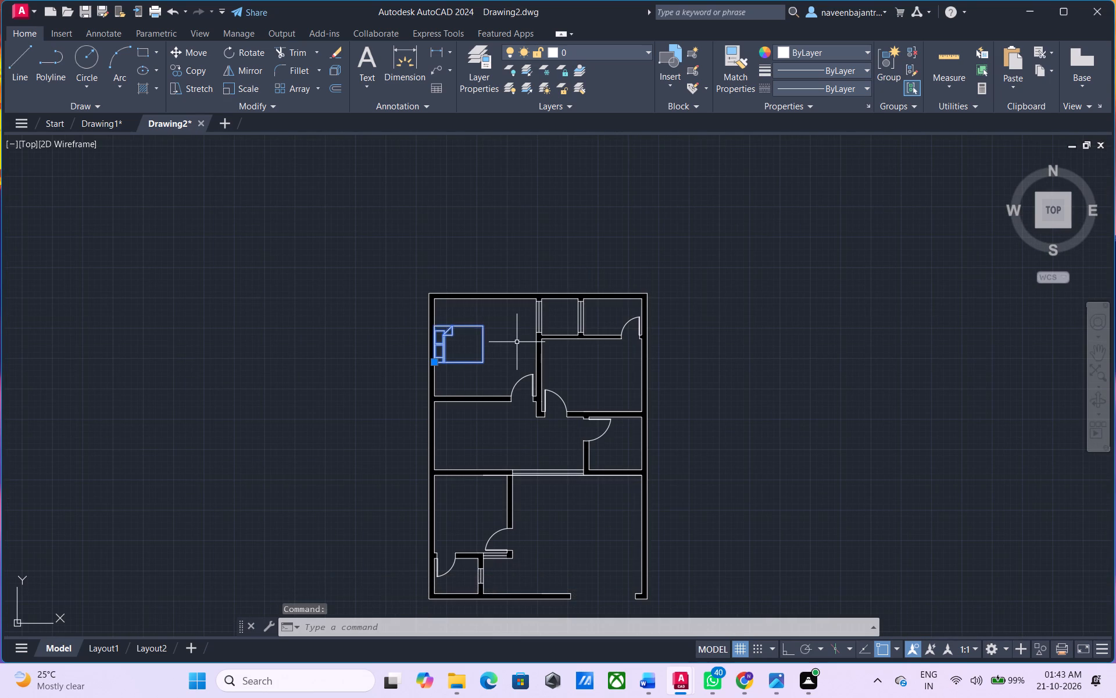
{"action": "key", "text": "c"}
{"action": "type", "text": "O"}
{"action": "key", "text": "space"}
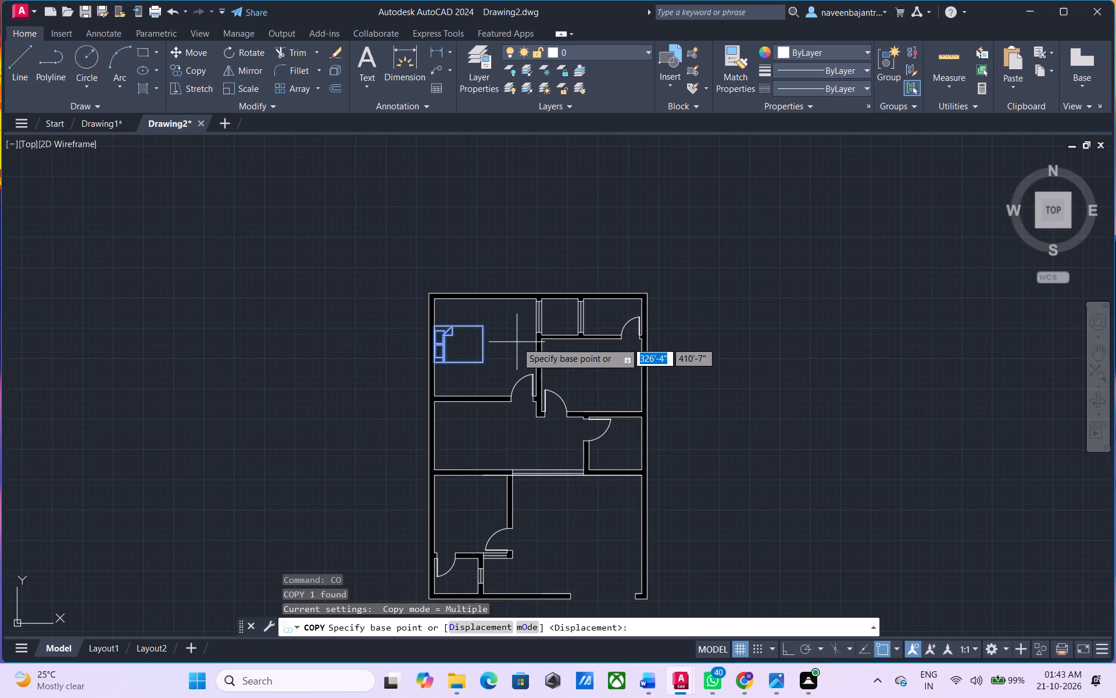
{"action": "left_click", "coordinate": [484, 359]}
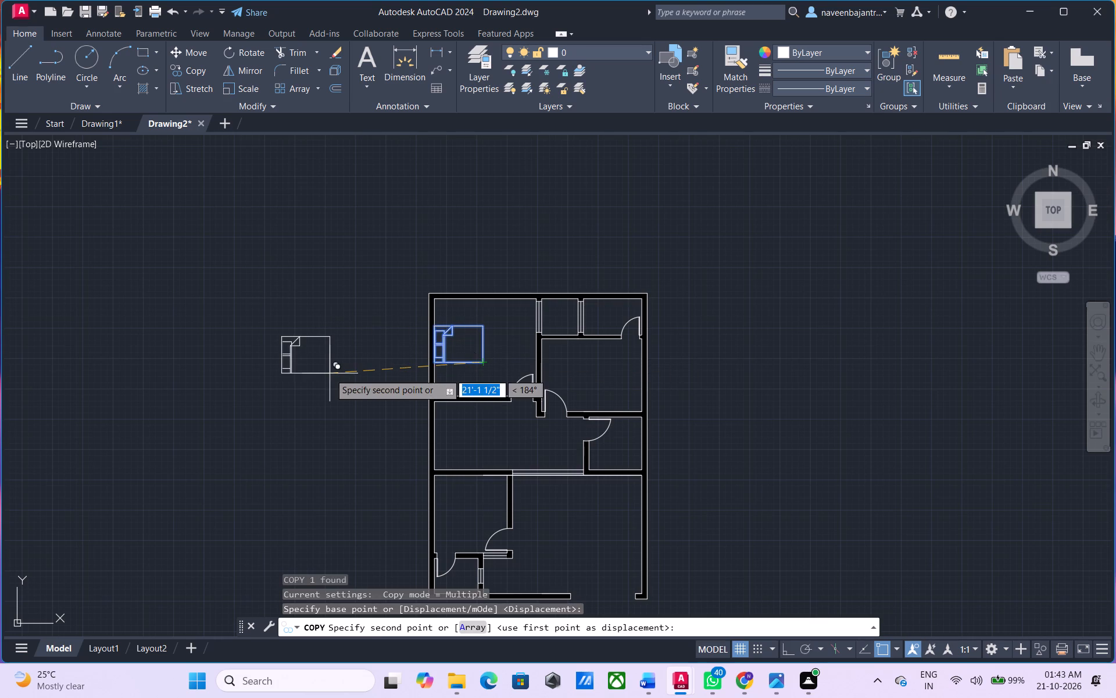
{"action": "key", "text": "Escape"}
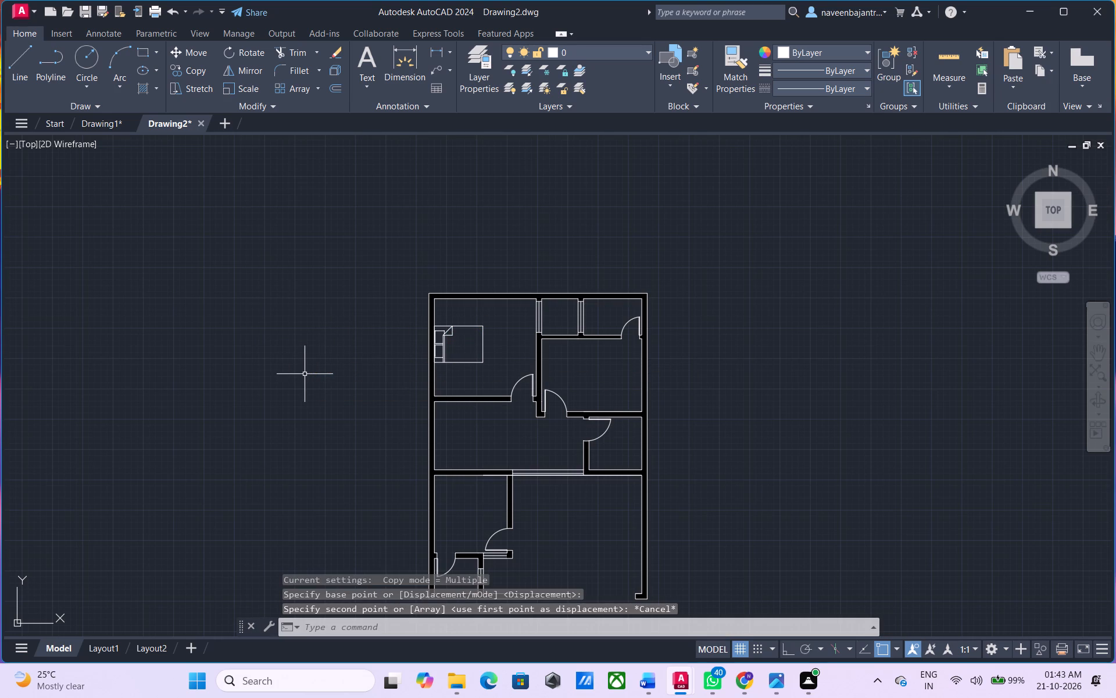
Copy the queen bed by its lower-right corner to the empty area west of the floor plan.
{"action": "left_click", "coordinate": [482, 362]}
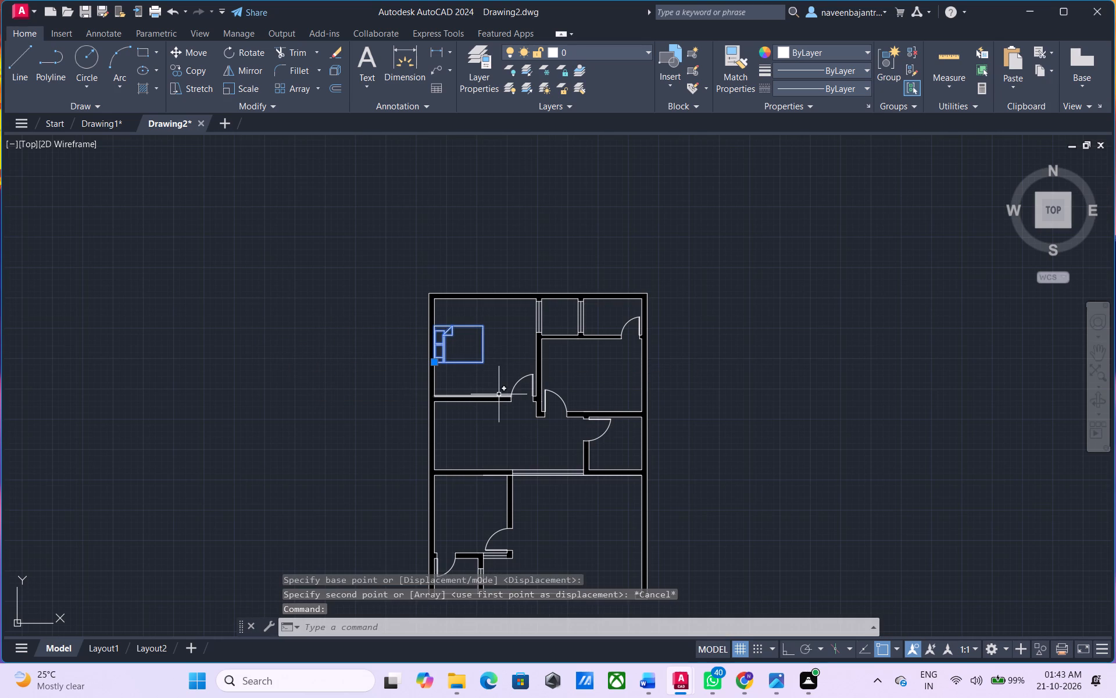
{"action": "type", "text": "CO"}
{"action": "key", "text": "space"}
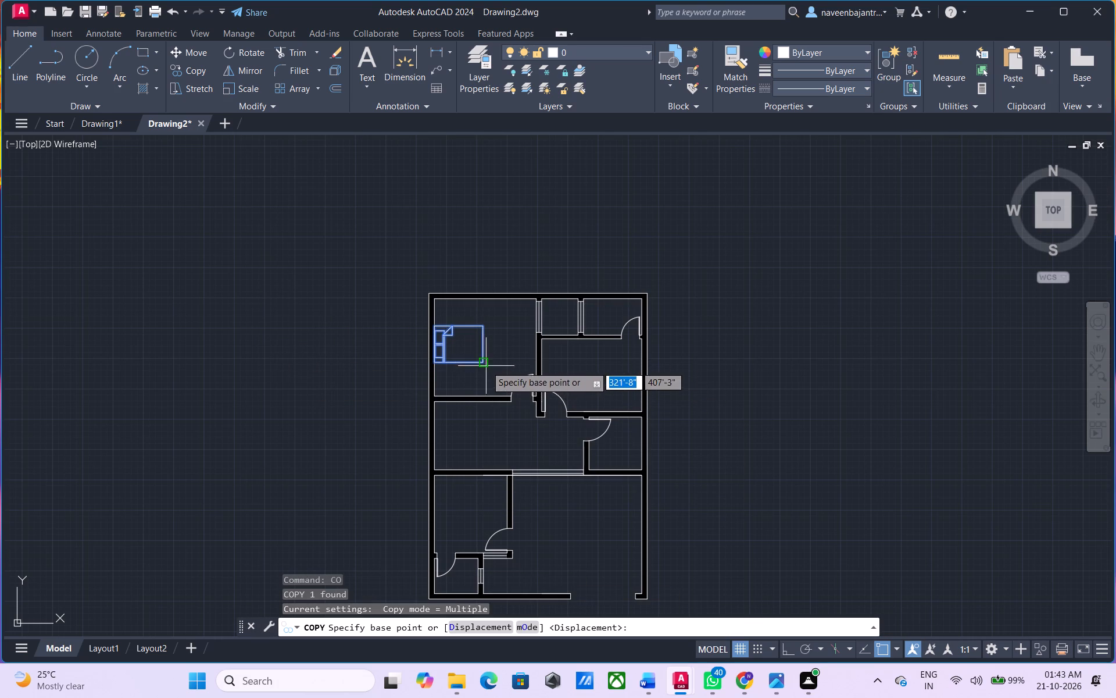
{"action": "left_click", "coordinate": [484, 364]}
{"action": "left_click", "coordinate": [257, 395]}
{"action": "key", "text": "Escape"}
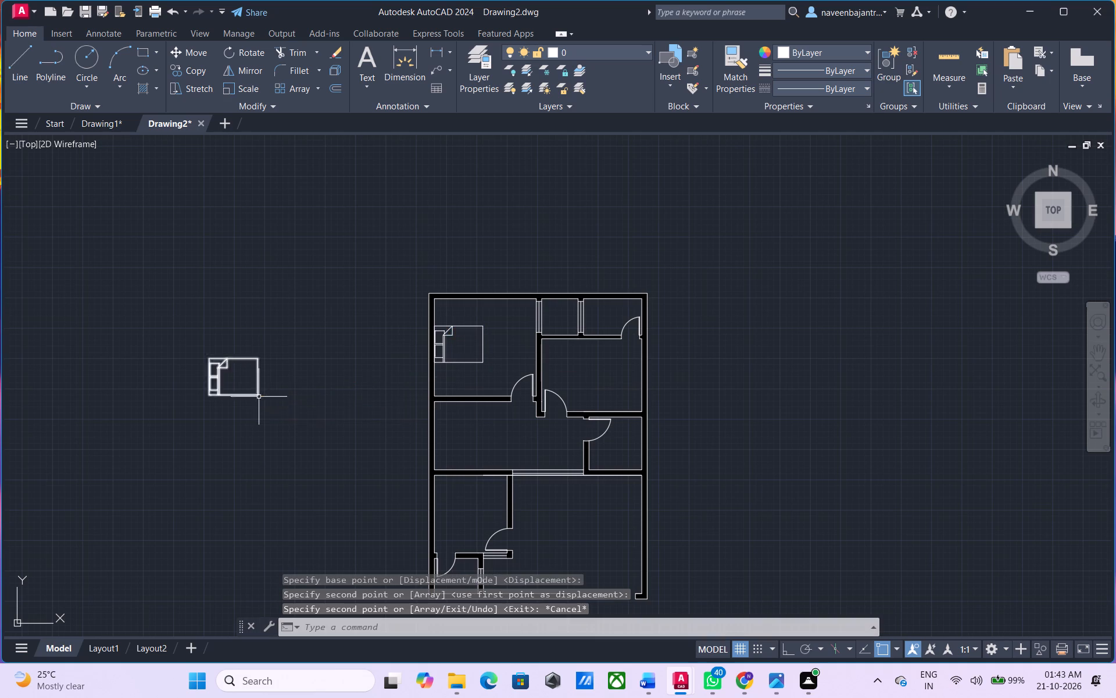
With Ortho on, rotate the copied bed a quarter turn clockwise about its upper-right corner so its pillows face north.
{"action": "left_click", "coordinate": [784, 646]}
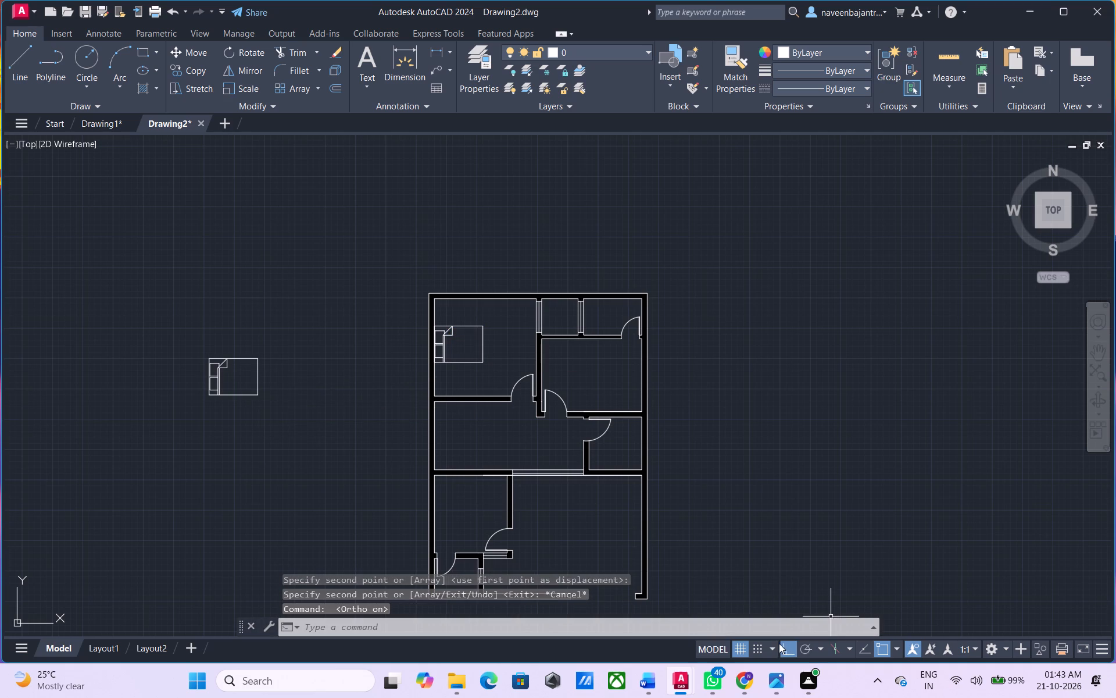
{"action": "left_click", "coordinate": [253, 358]}
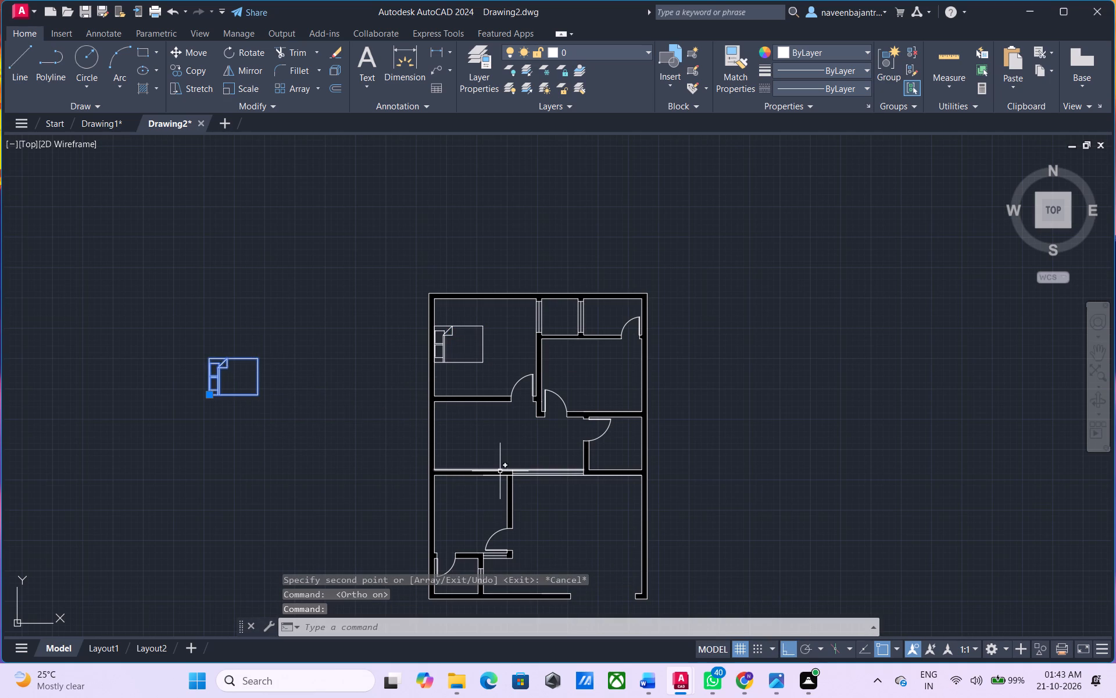
{"action": "type", "text": "RO"}
{"action": "key", "text": "space"}
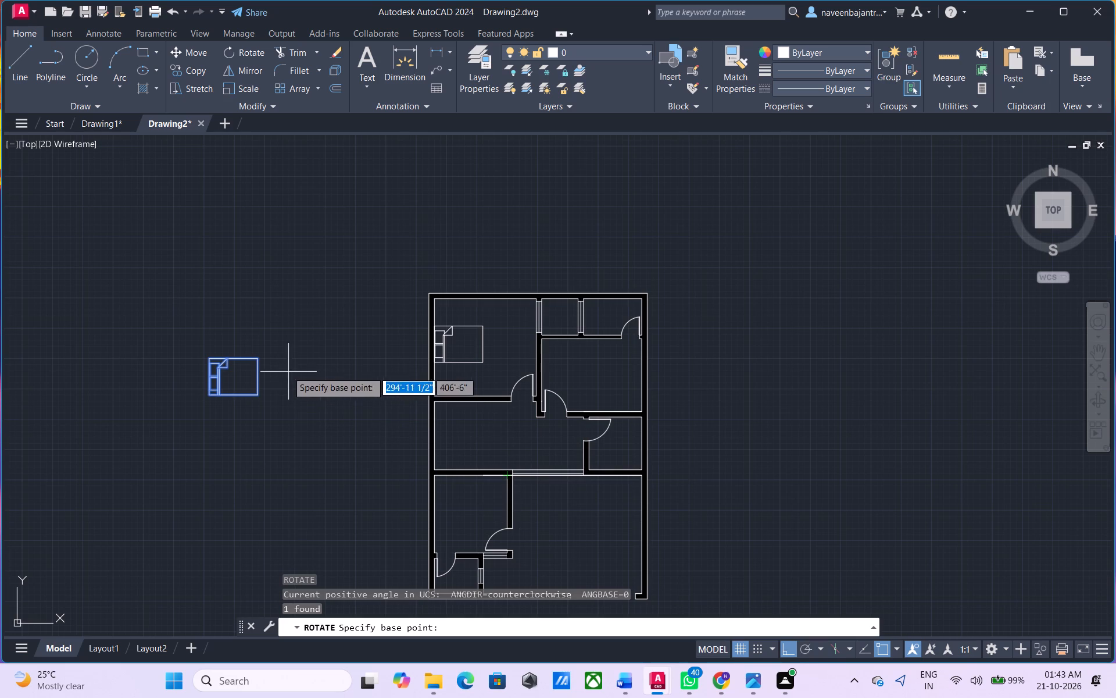
{"action": "left_click", "coordinate": [257, 355]}
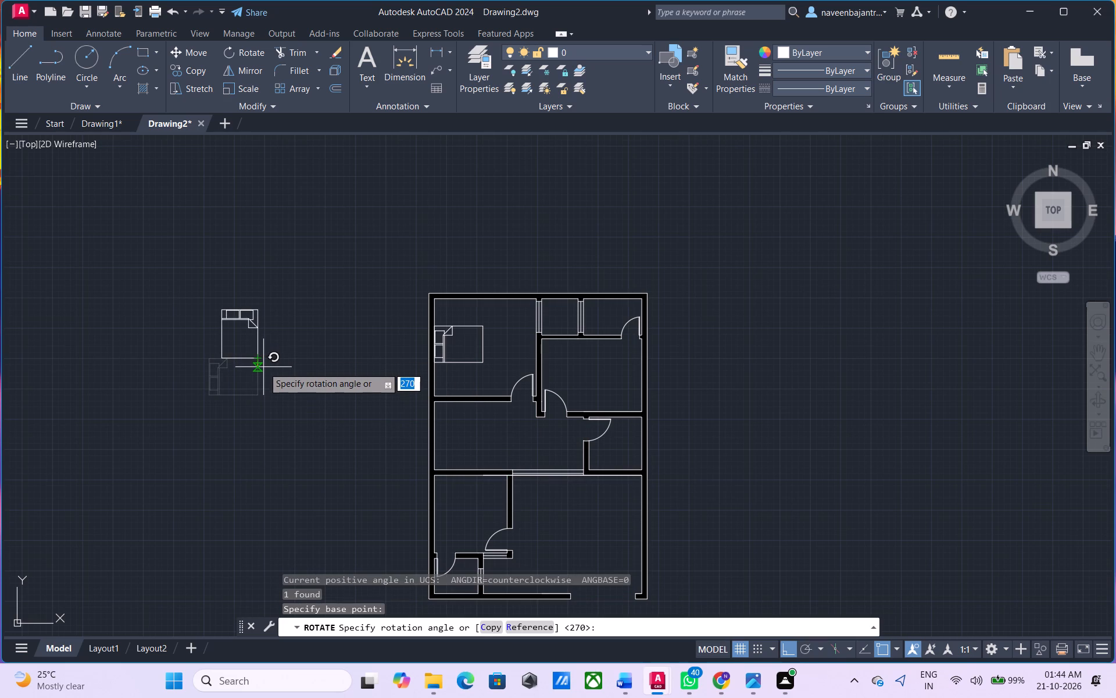
{"action": "left_click", "coordinate": [263, 367]}
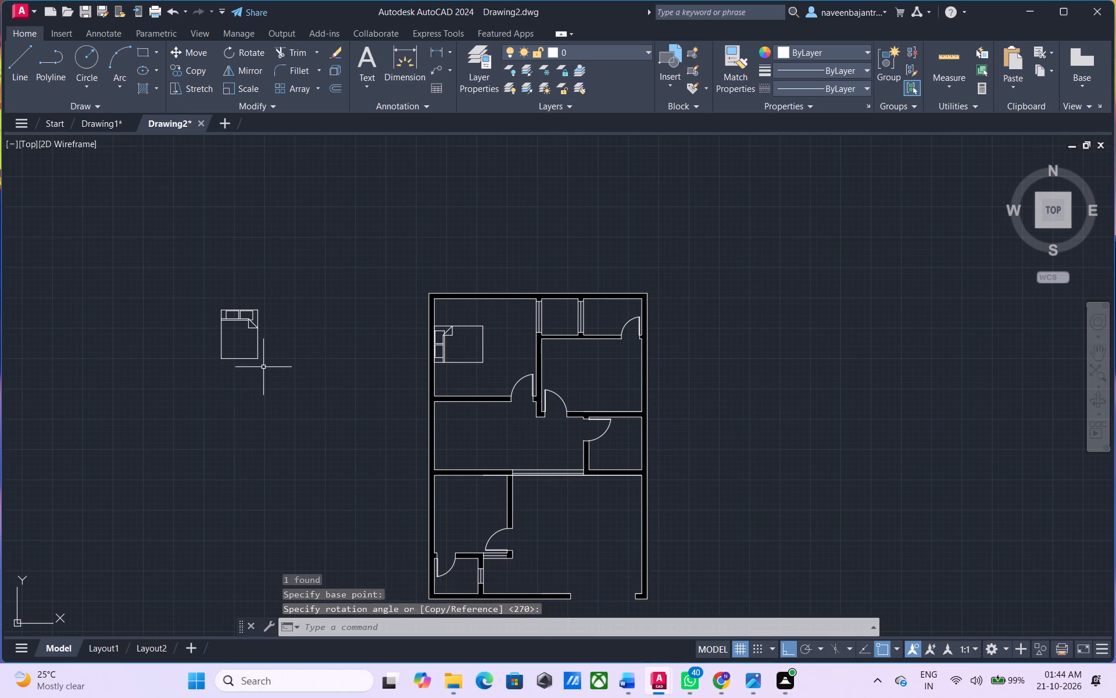
{"action": "key", "text": "Escape"}
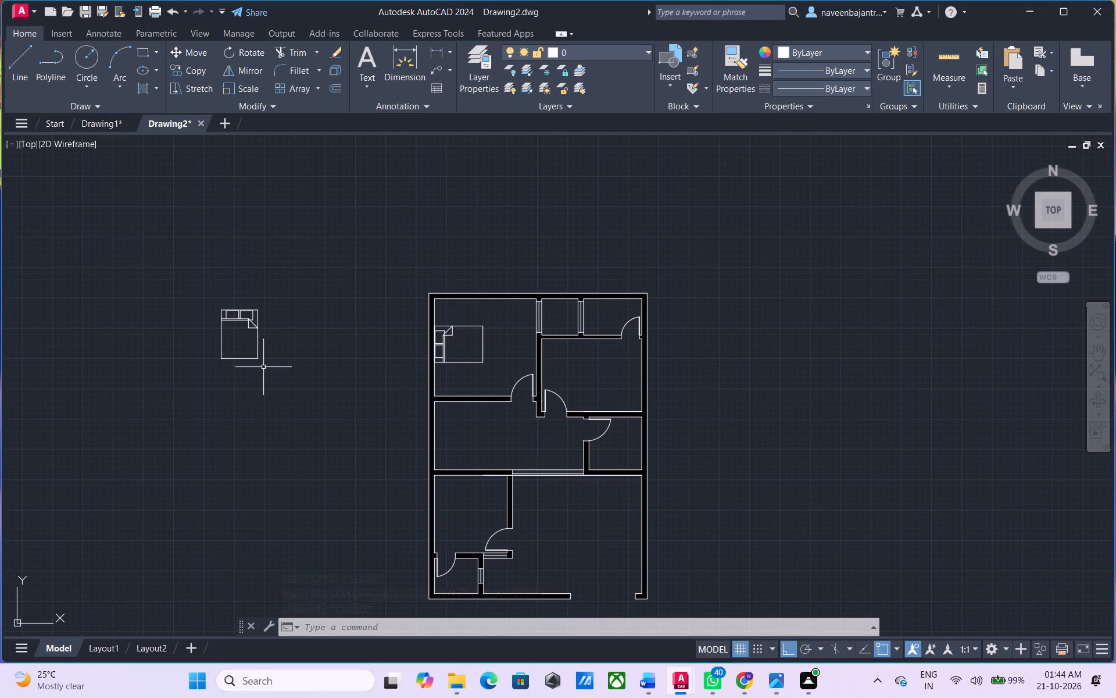
Move the copied bed by its upper-right corner, with Ortho off, against the north wall of the east bedroom.
{"action": "left_click", "coordinate": [258, 309]}
{"action": "type", "text": "M"}
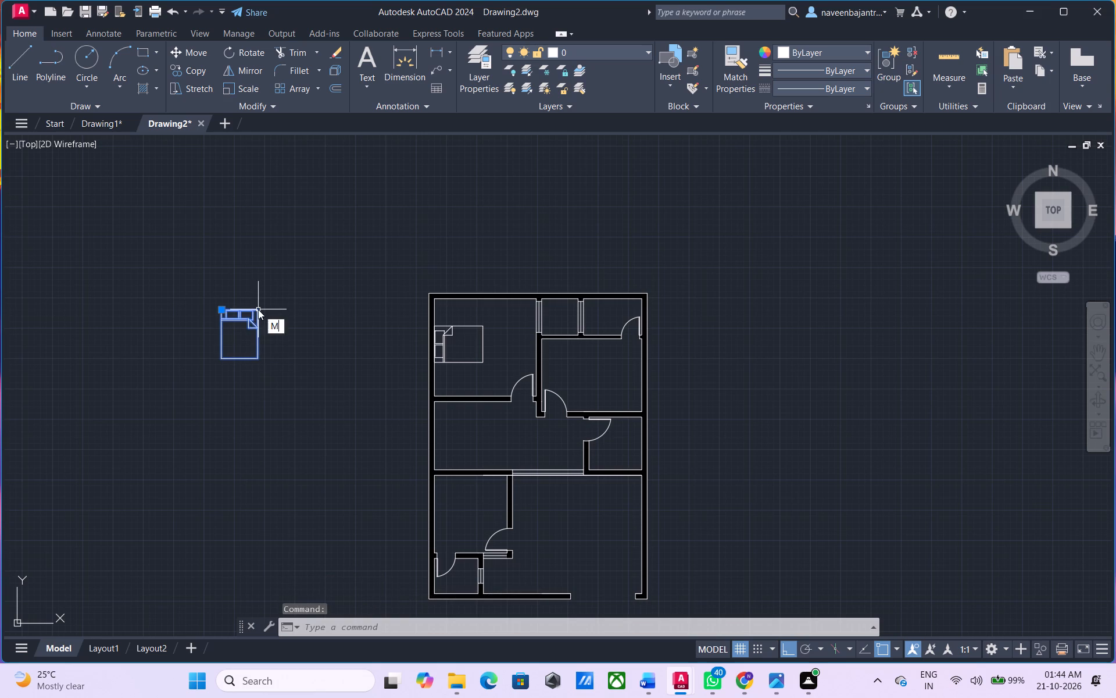
{"action": "key", "text": "space"}
{"action": "key", "text": "F8"}
{"action": "left_click", "coordinate": [258, 309]}
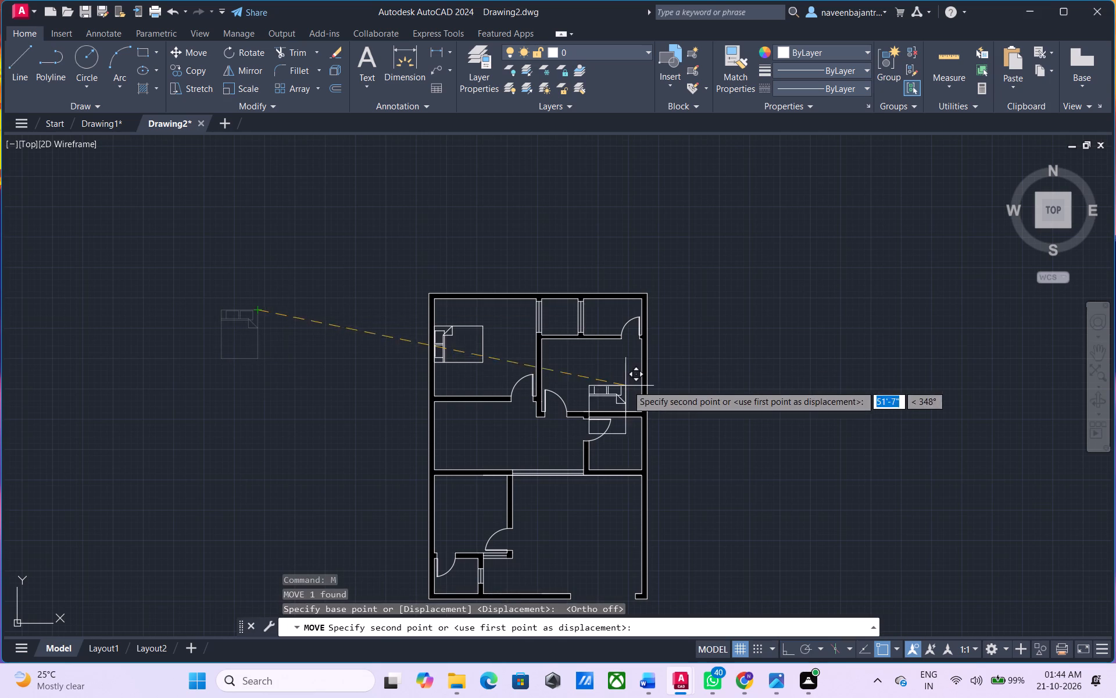
{"action": "scroll", "coordinate": [606, 339], "scroll_direction": "up", "scroll_amount": 4}
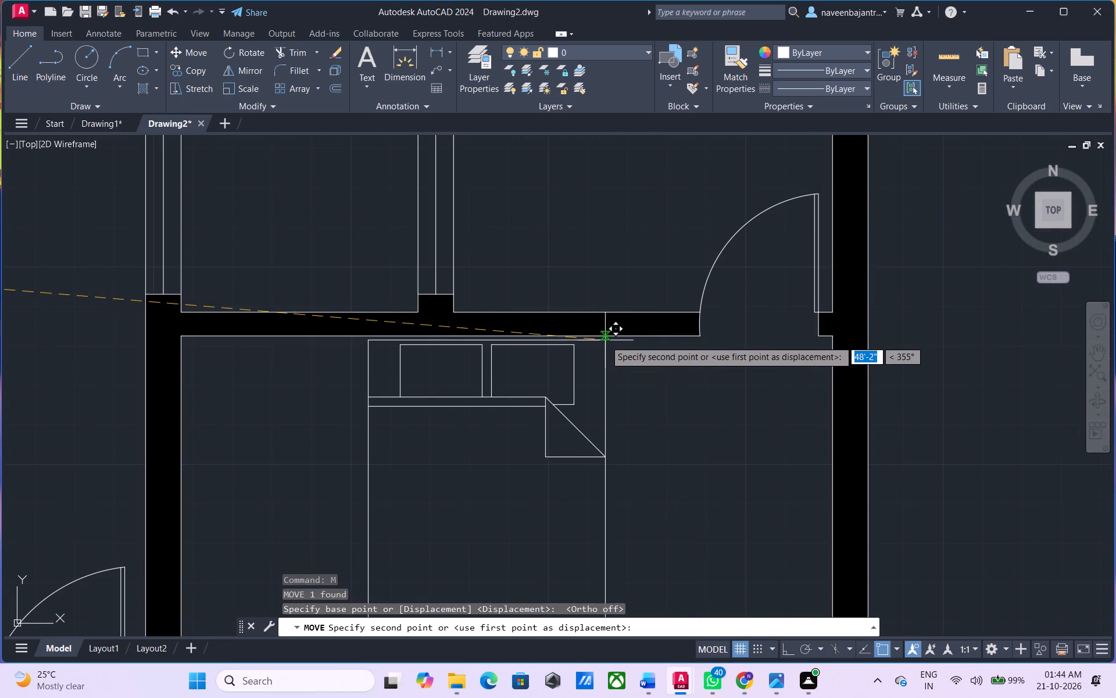
{"action": "left_click", "coordinate": [580, 339]}
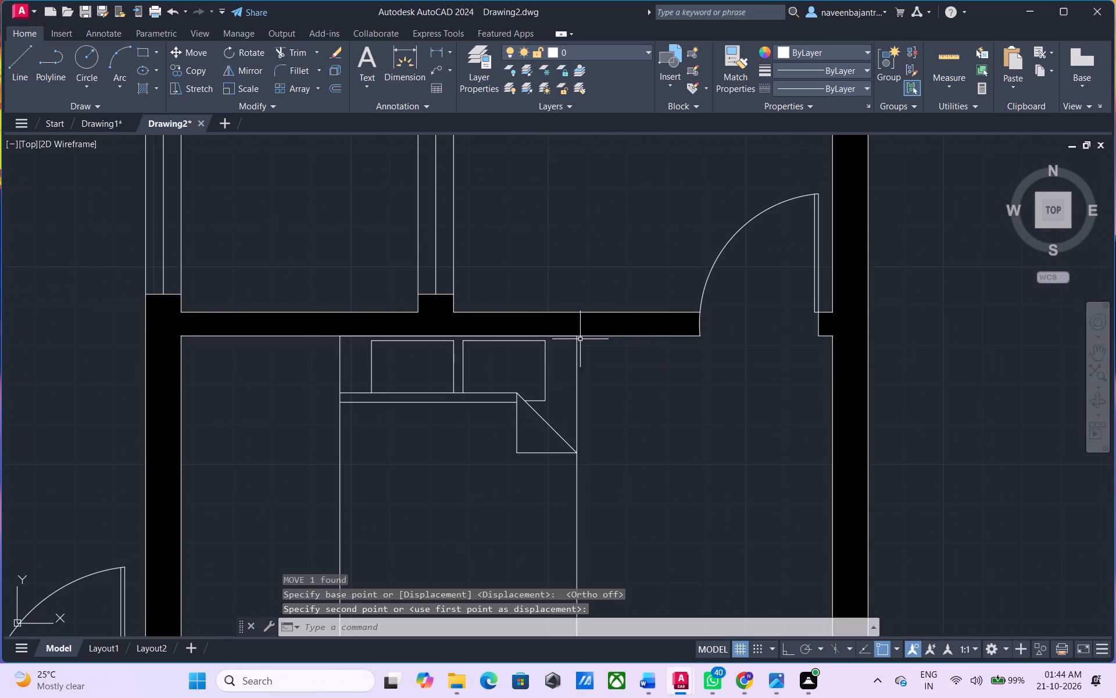
{"action": "key", "text": "Escape"}
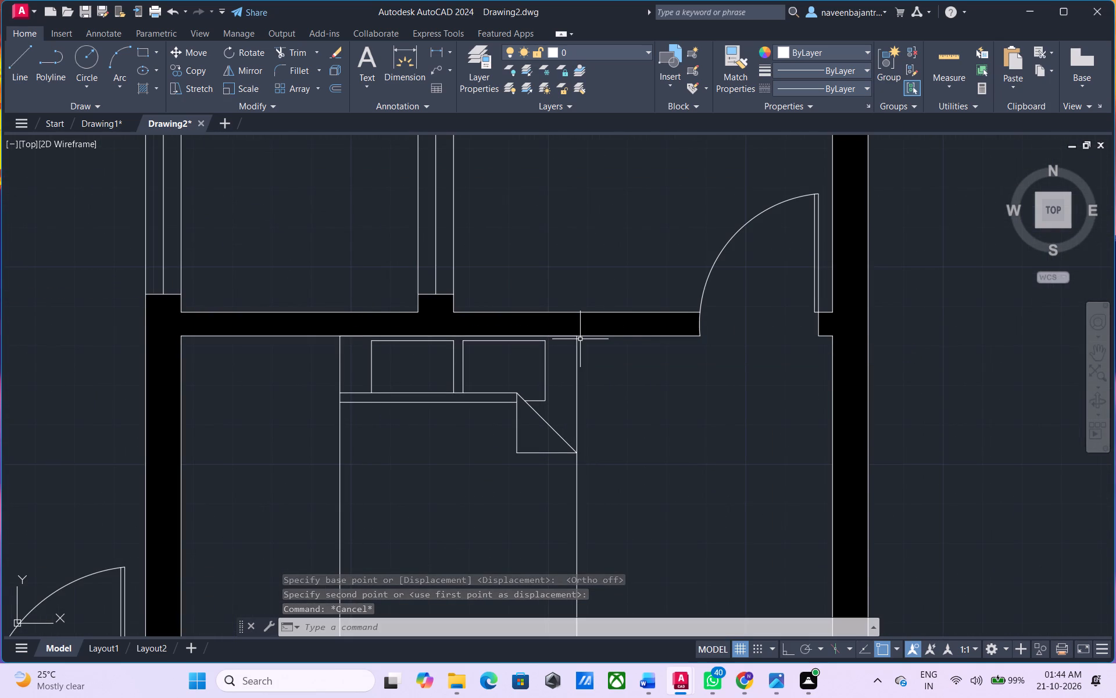
{"action": "key", "text": "Escape"}
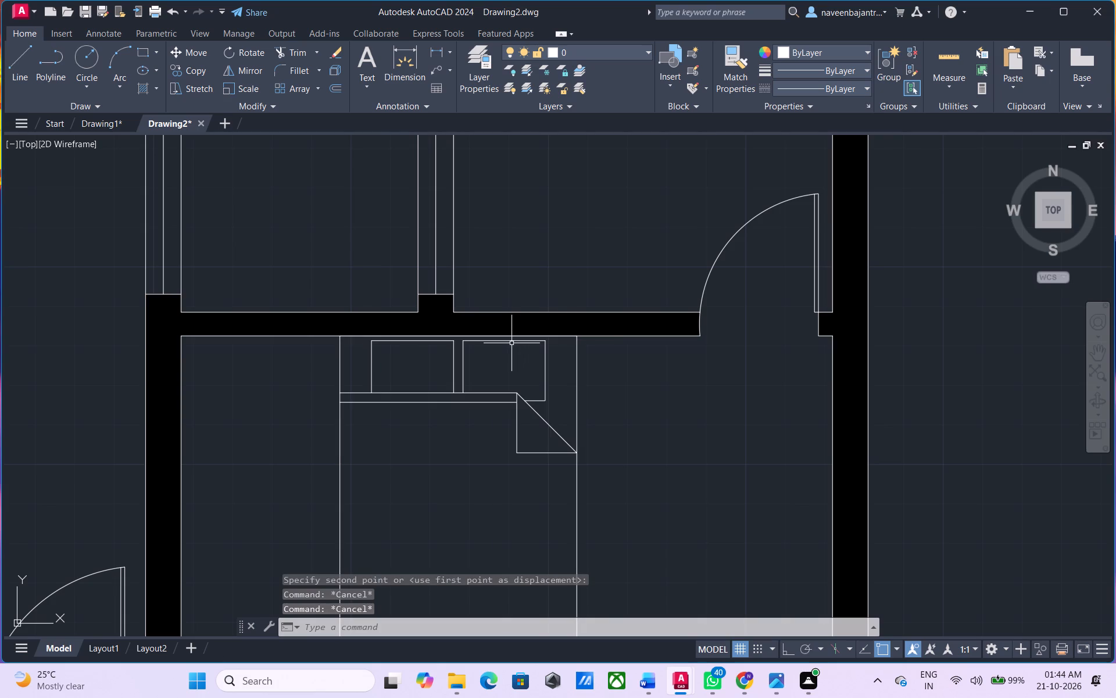
Remove the solid fill from the wall behind the east bedroom's bed with the Trim command.
{"action": "type", "text": "TR"}
{"action": "key", "text": "space"}
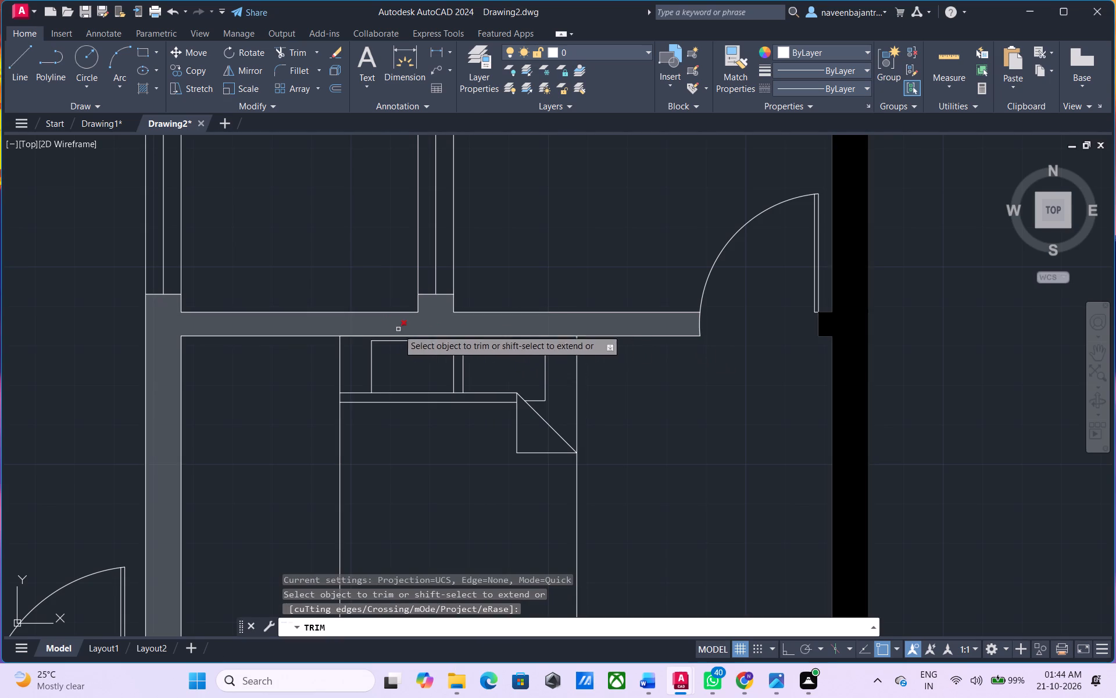
{"action": "left_click", "coordinate": [377, 324]}
{"action": "key", "text": "Escape"}
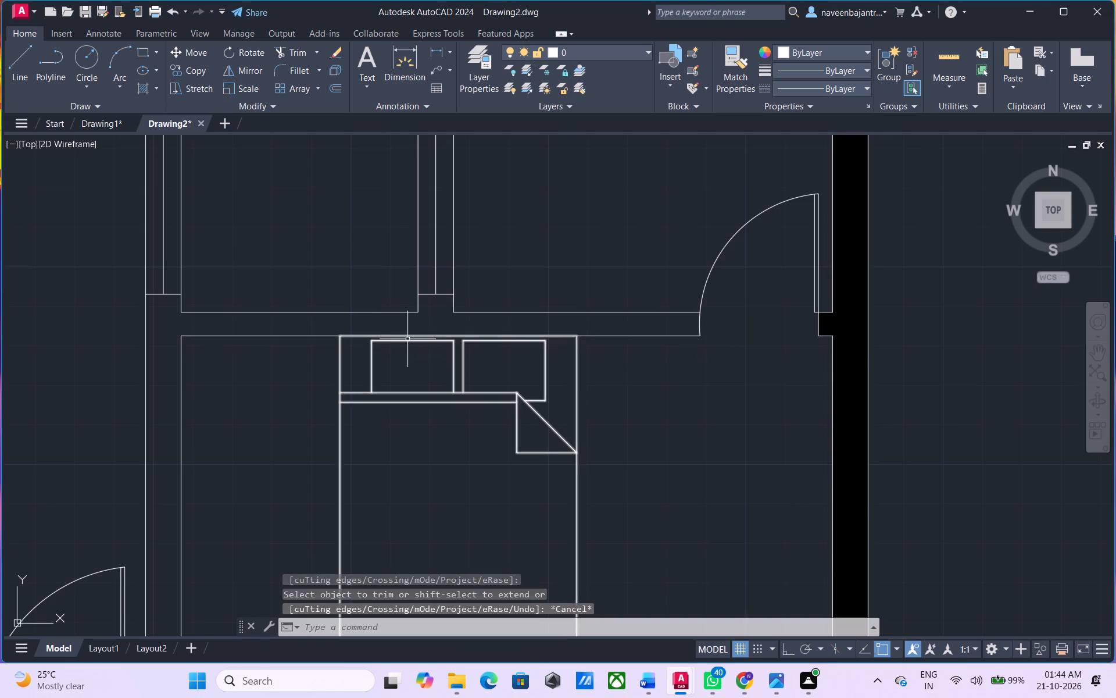
Draw a vertical line across the east bedroom's north wall behind the bed and trim its end above the wall.
{"action": "type", "text": "L"}
{"action": "key", "text": "space"}
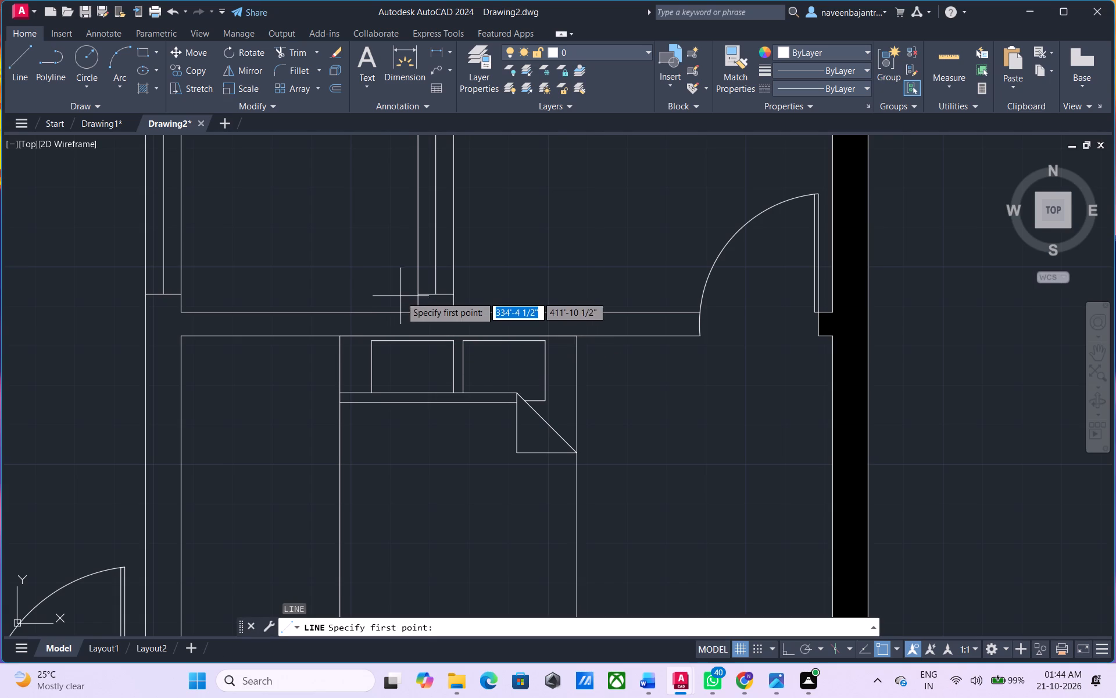
{"action": "left_click", "coordinate": [400, 295]}
{"action": "left_click", "coordinate": [402, 335]}
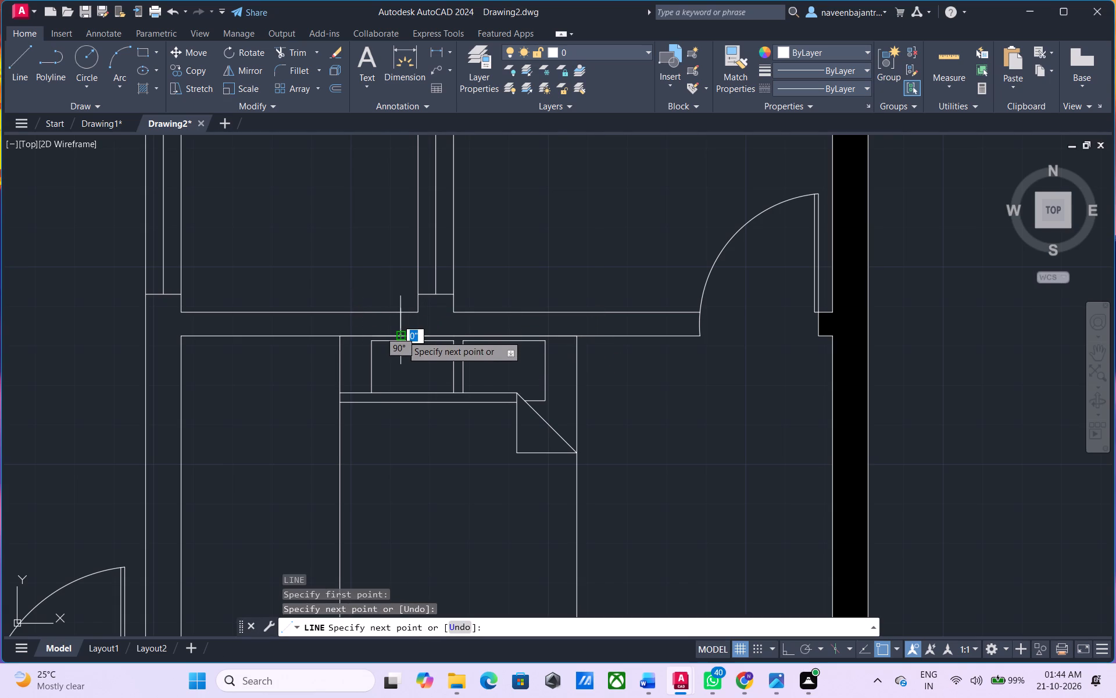
{"action": "key", "text": "Escape"}
{"action": "type", "text": "TR"}
{"action": "key", "text": "space"}
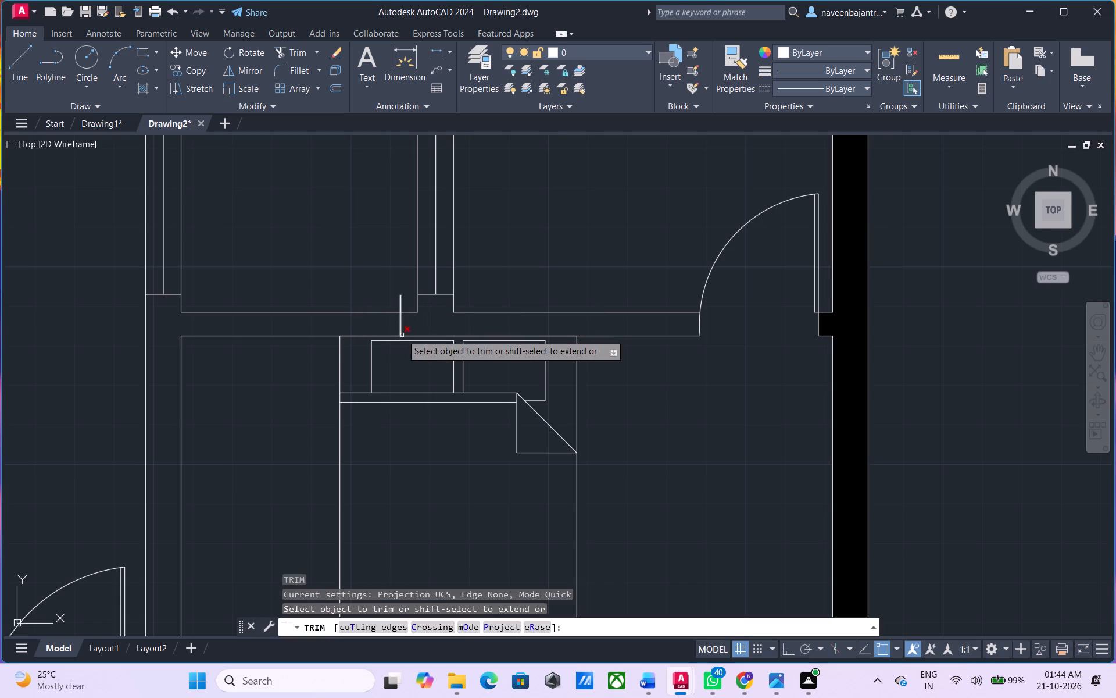
{"action": "left_click", "coordinate": [402, 303]}
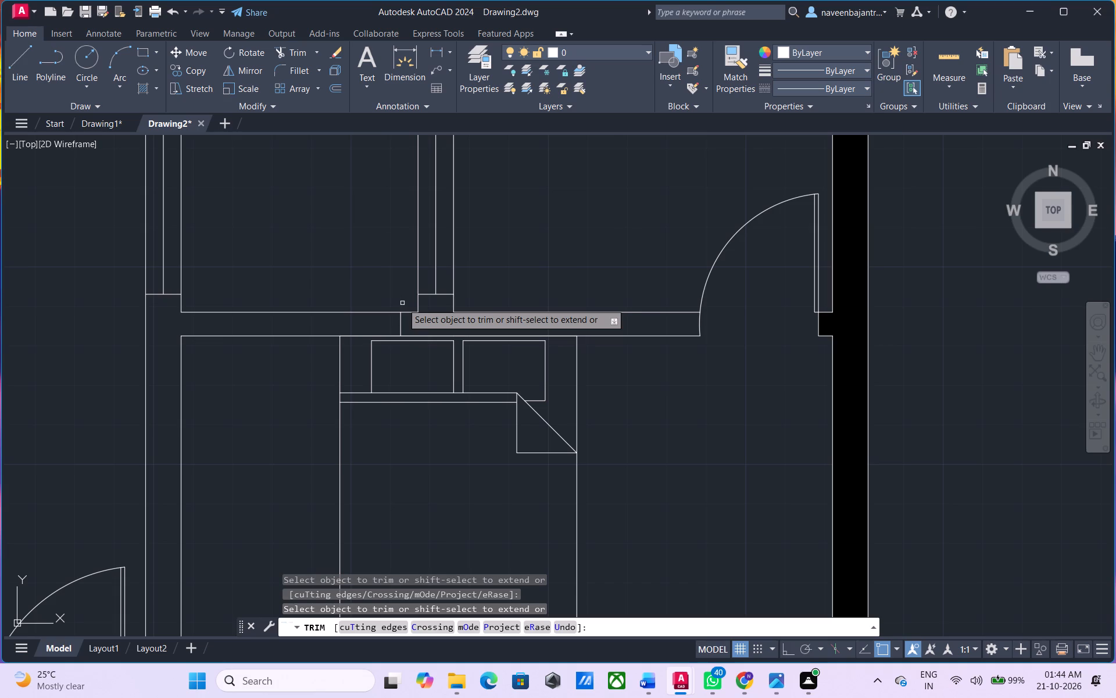
{"action": "key", "text": "Escape"}
With Ortho on, draw a second vertical line across that wall near its west end and trim both overhanging ends.
{"action": "type", "text": "L"}
{"action": "key", "text": "space"}
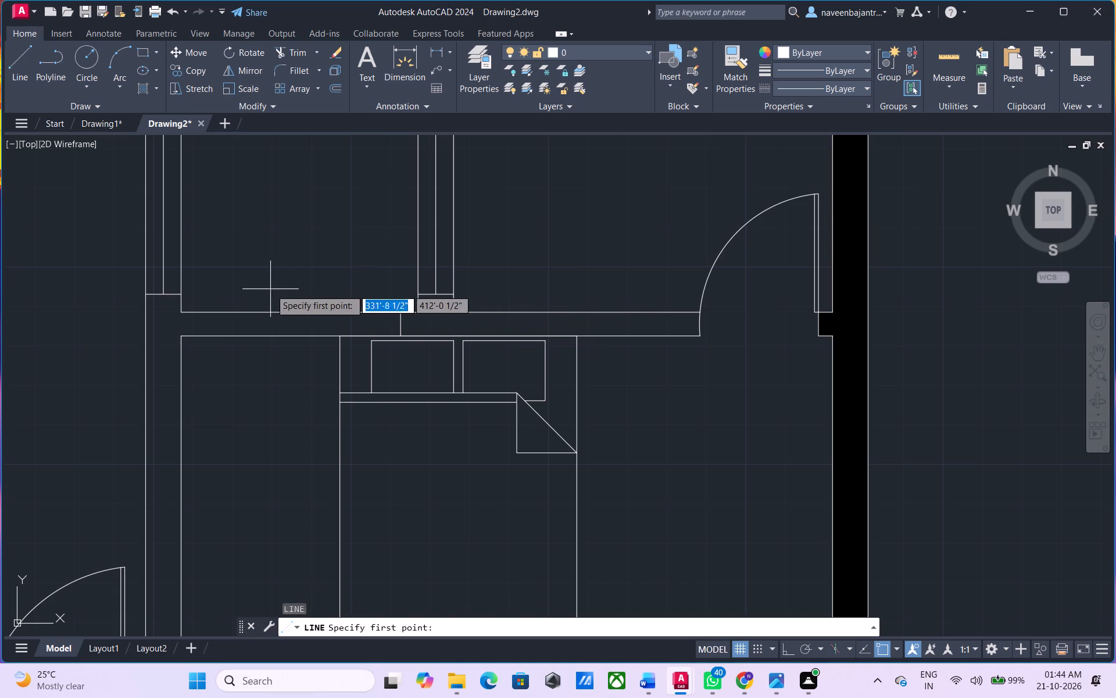
{"action": "left_click", "coordinate": [196, 298]}
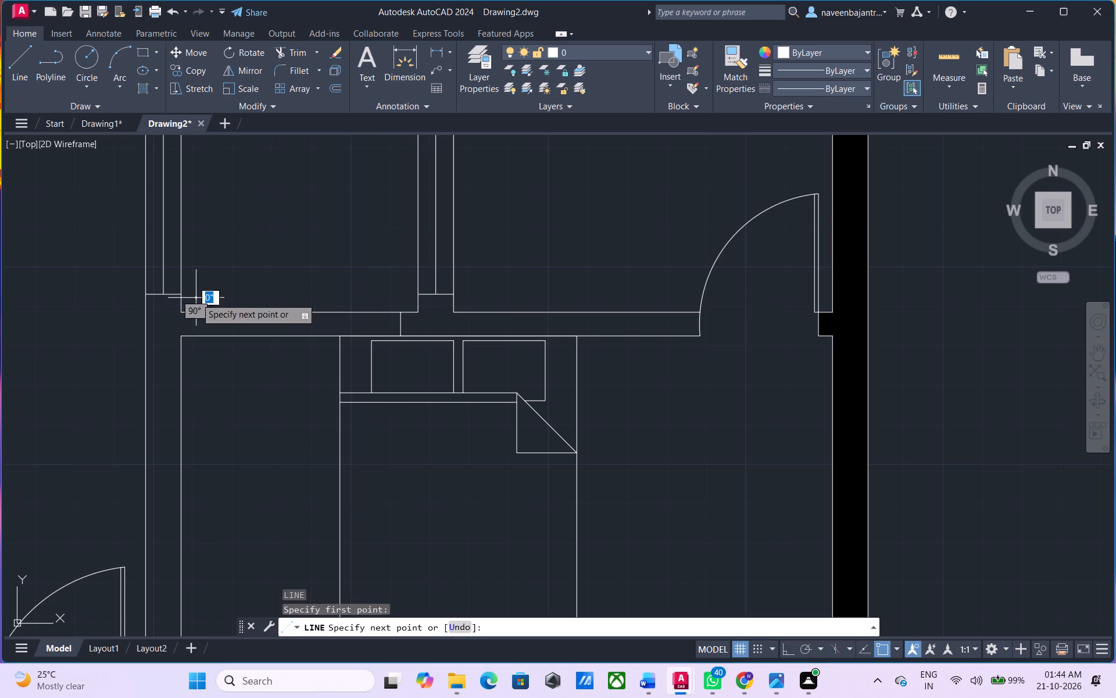
{"action": "key", "text": "F8"}
{"action": "left_click", "coordinate": [196, 355]}
{"action": "key", "text": "Escape"}
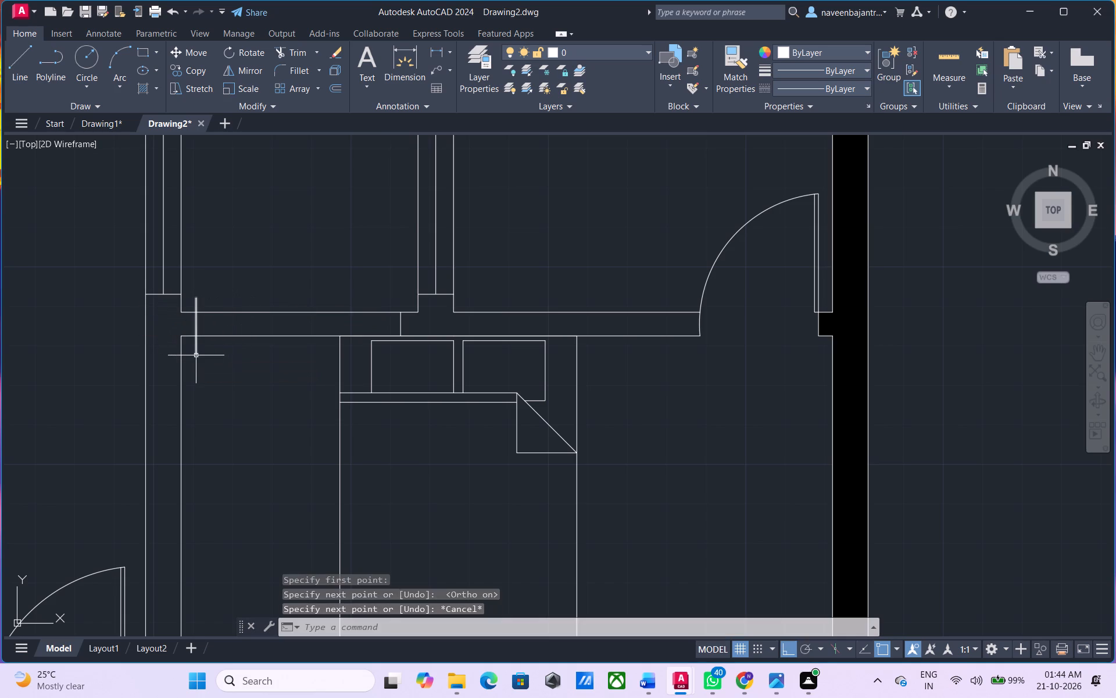
{"action": "type", "text": "TR"}
{"action": "key", "text": "space"}
{"action": "left_click", "coordinate": [196, 354]}
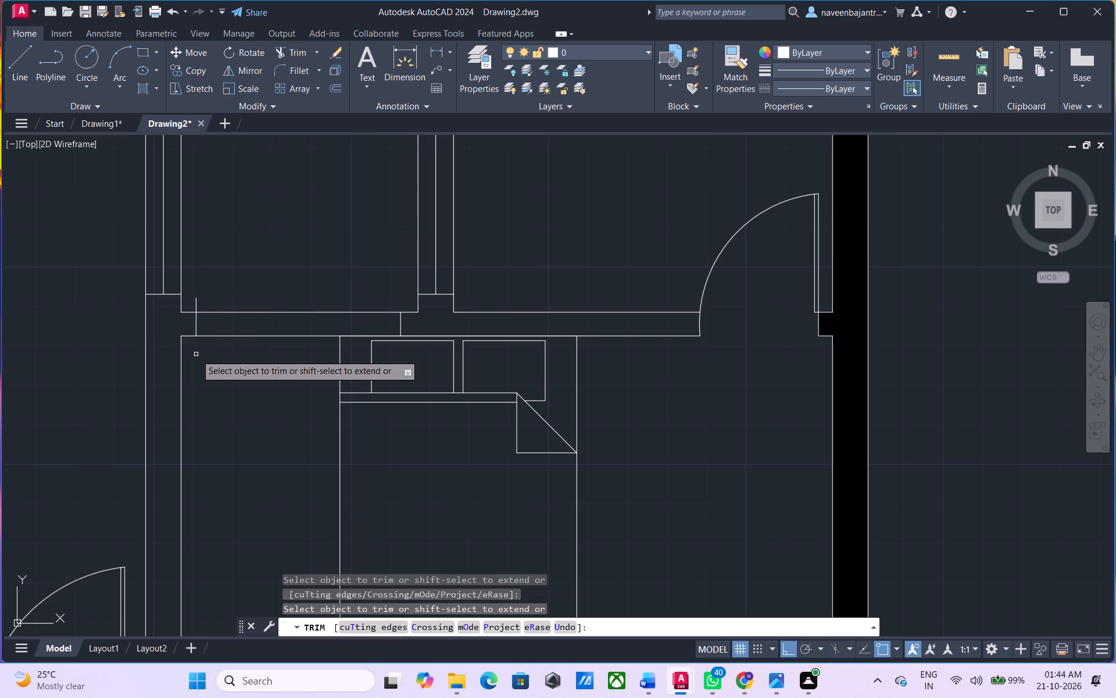
{"action": "left_click", "coordinate": [197, 301]}
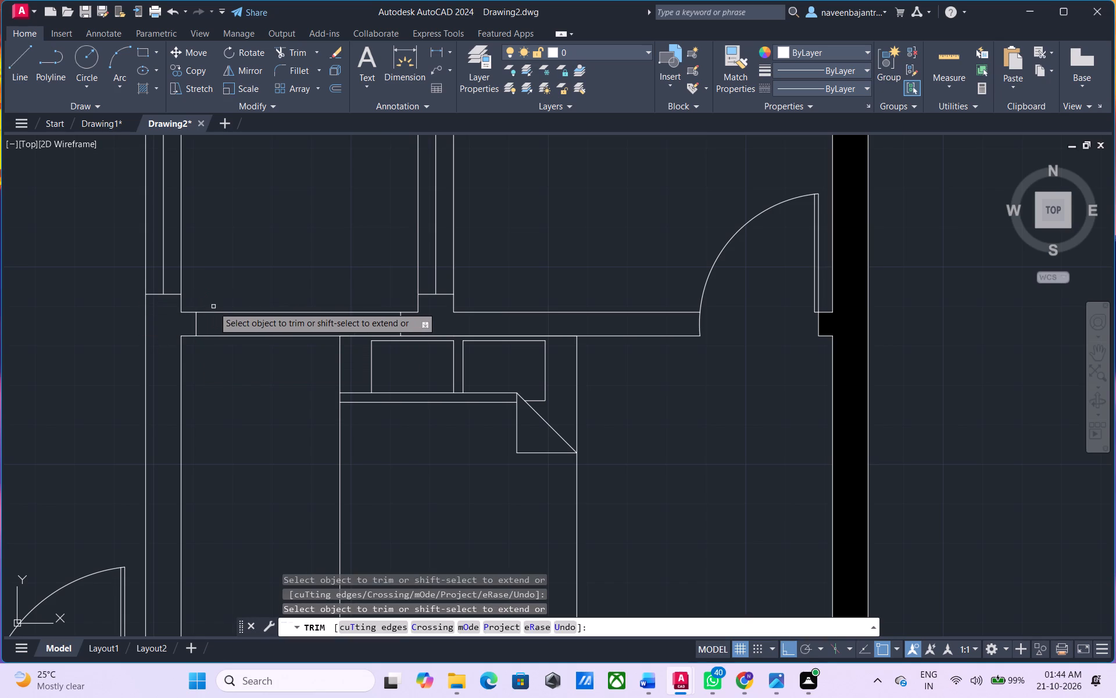
{"action": "key", "text": "Escape"}
Draw a horizontal line along the middle of the wall between the two cross lines.
{"action": "type", "text": "L"}
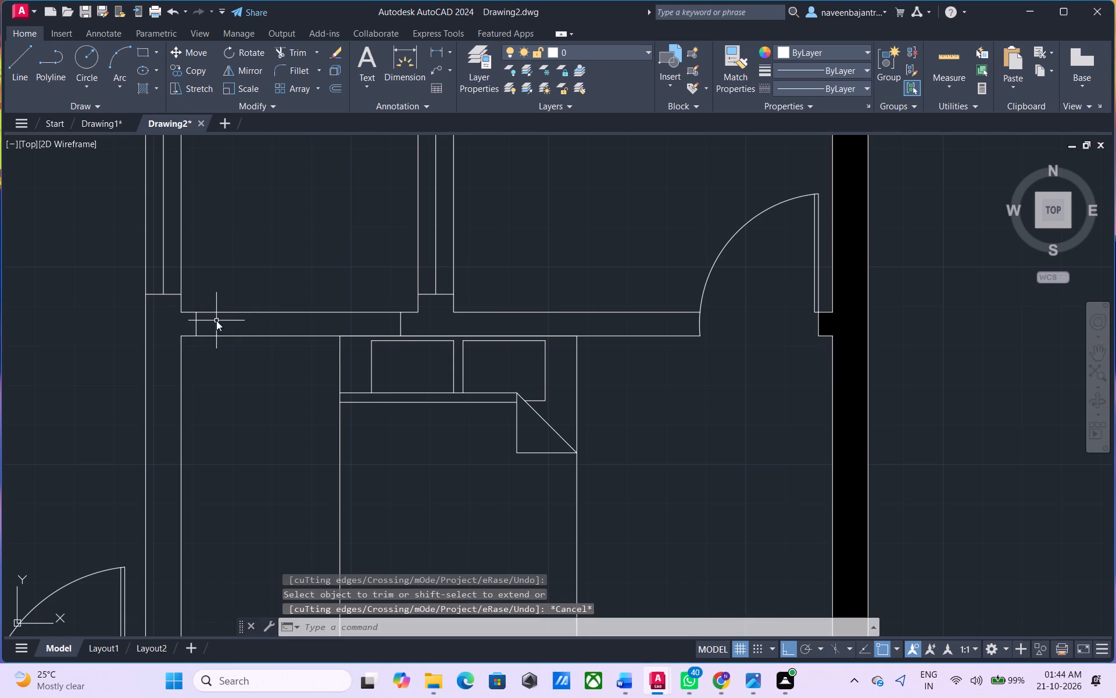
{"action": "key", "text": "space"}
{"action": "left_click", "coordinate": [197, 325]}
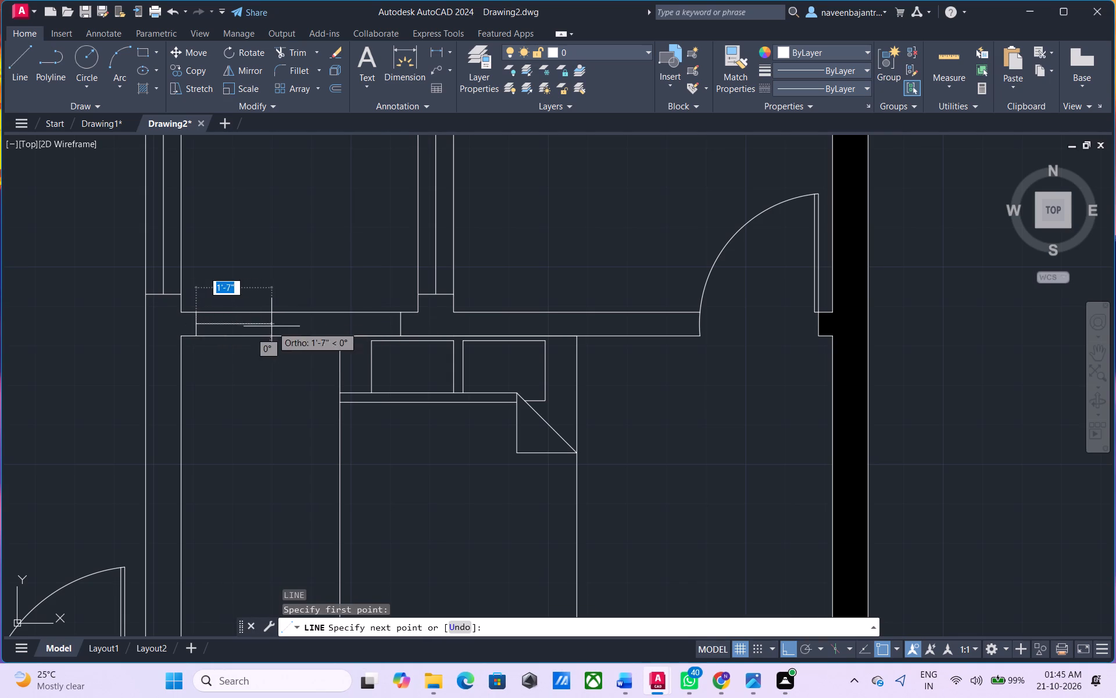
{"action": "left_click", "coordinate": [397, 326]}
{"action": "key", "text": "Escape"}
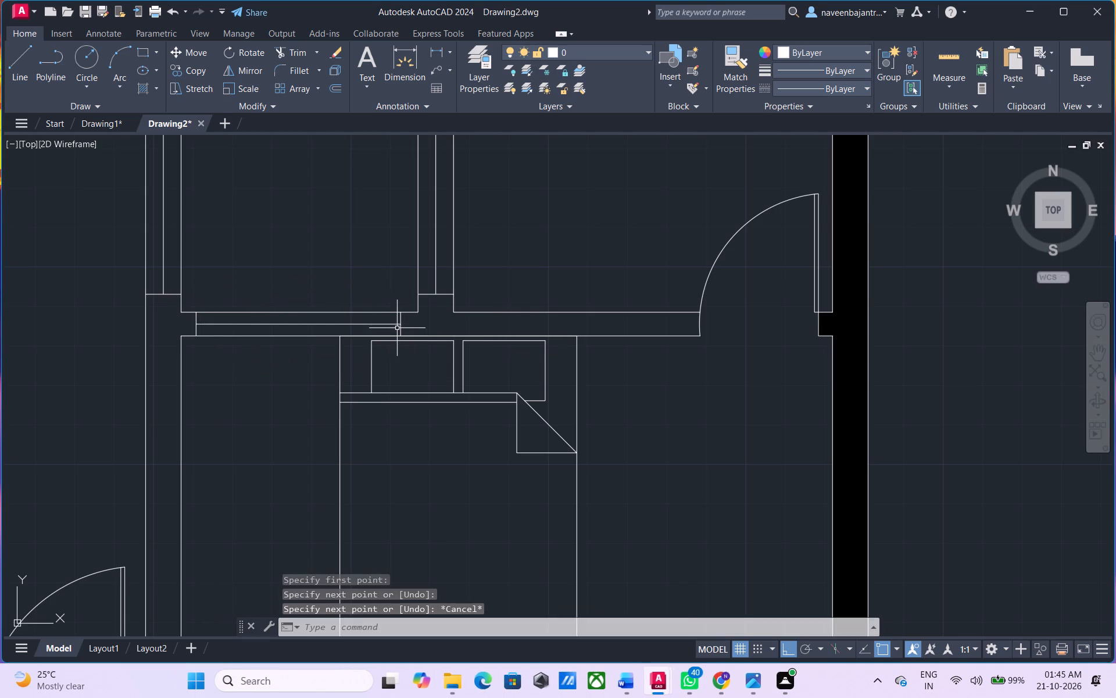
Hatch the unfilled walls west and north of the east bedroom with the SOLID pattern, leaving the new window opening unfilled.
{"action": "scroll", "coordinate": [397, 328], "scroll_direction": "down", "scroll_amount": 3}
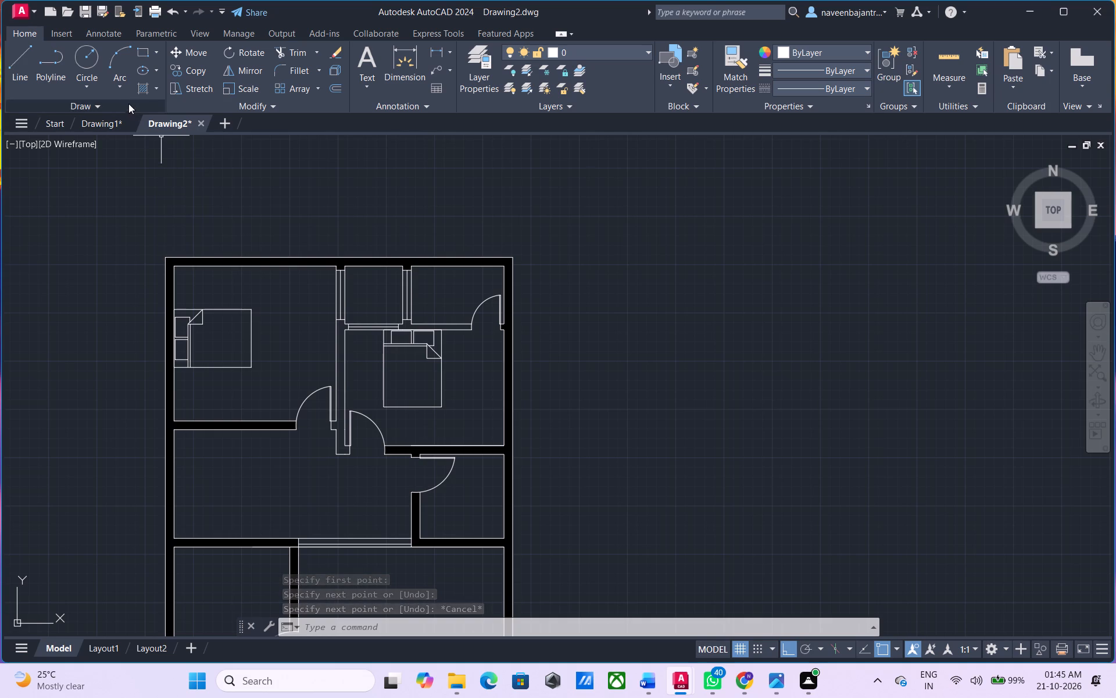
{"action": "left_click", "coordinate": [138, 86]}
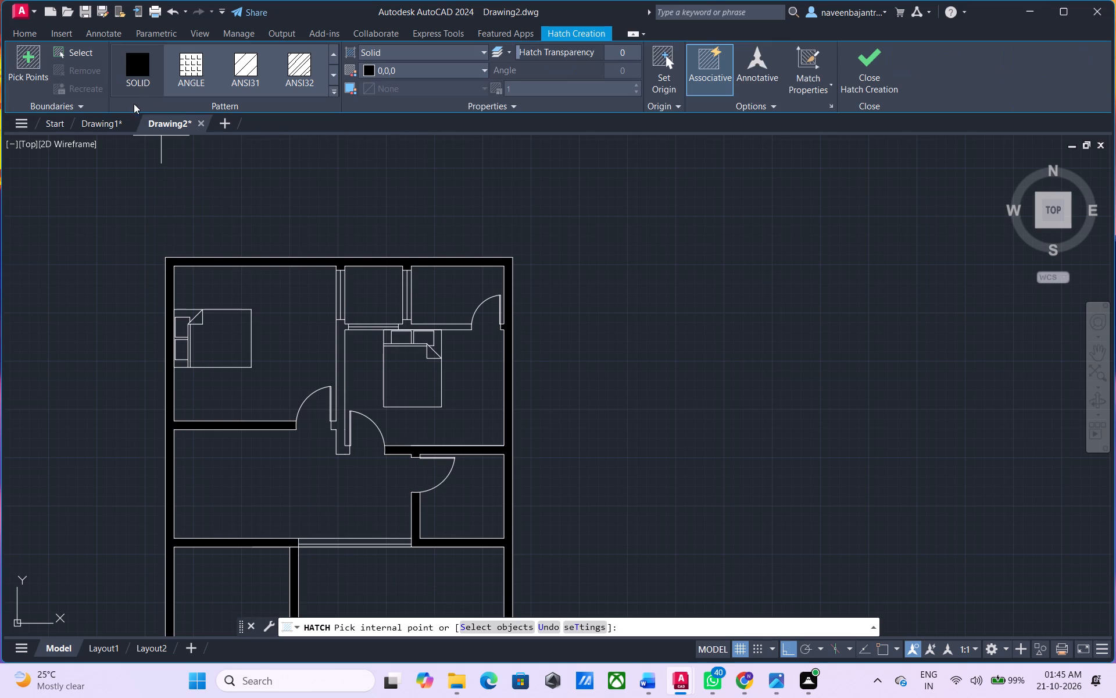
{"action": "left_click", "coordinate": [134, 69]}
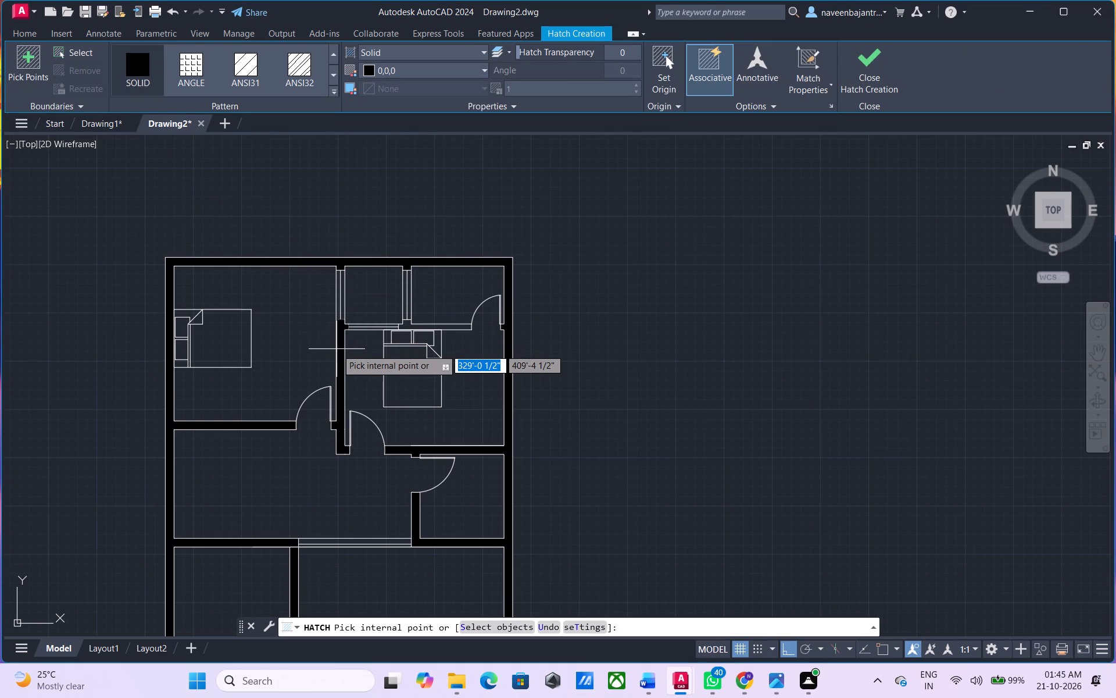
{"action": "left_click", "coordinate": [337, 349]}
{"action": "left_click", "coordinate": [414, 327]}
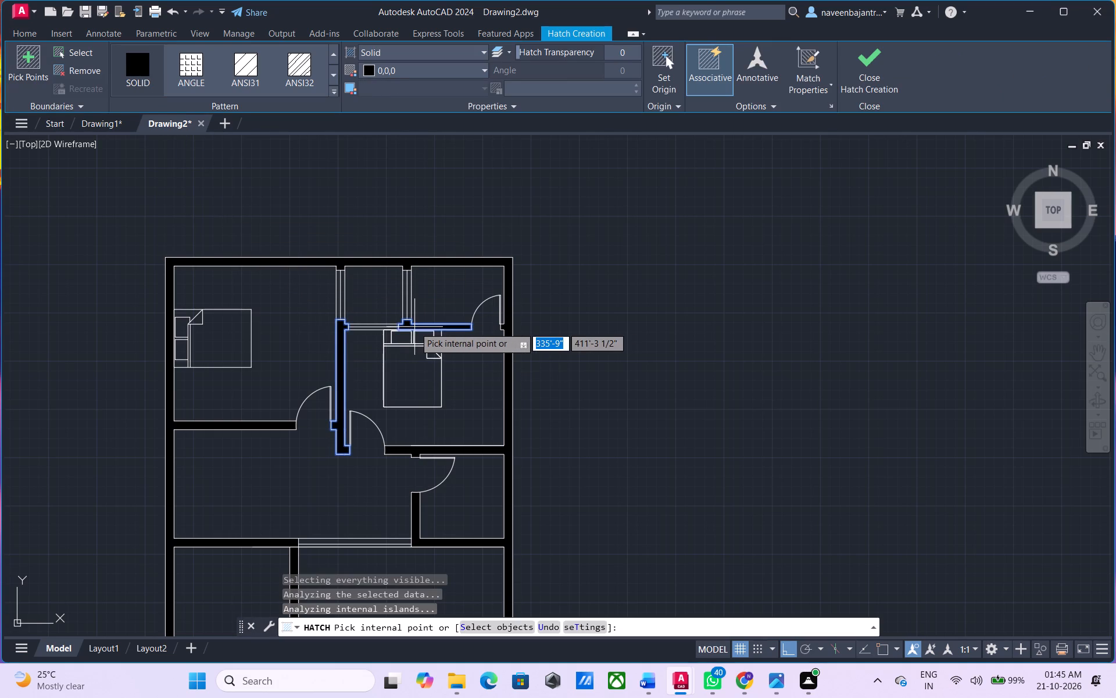
{"action": "key", "text": "Escape"}
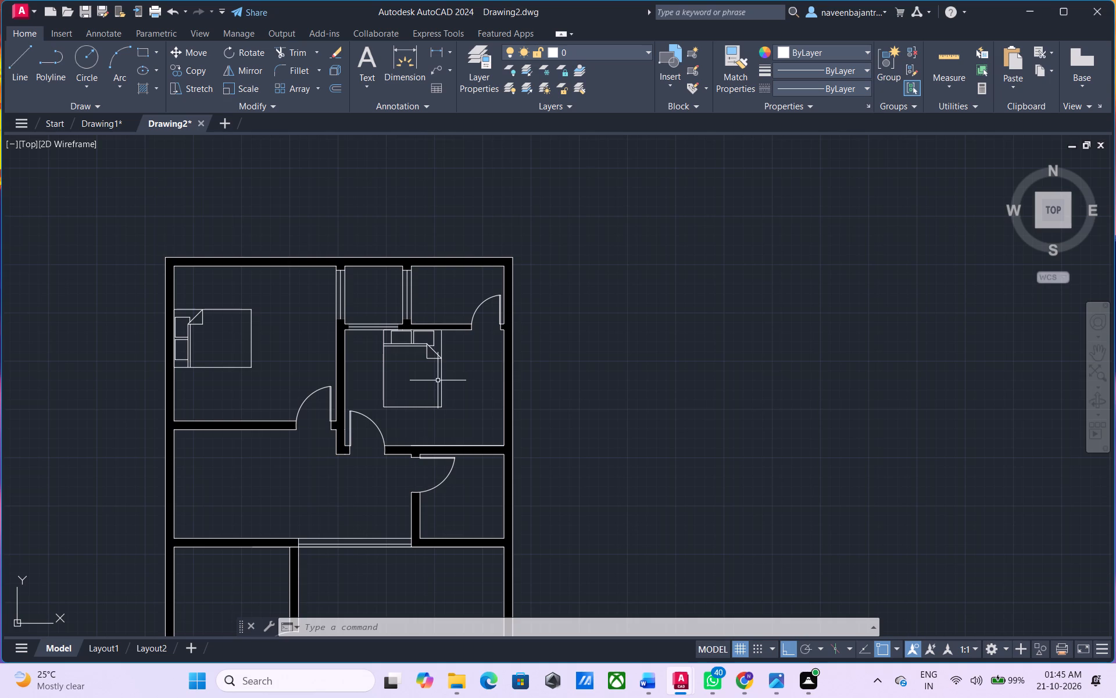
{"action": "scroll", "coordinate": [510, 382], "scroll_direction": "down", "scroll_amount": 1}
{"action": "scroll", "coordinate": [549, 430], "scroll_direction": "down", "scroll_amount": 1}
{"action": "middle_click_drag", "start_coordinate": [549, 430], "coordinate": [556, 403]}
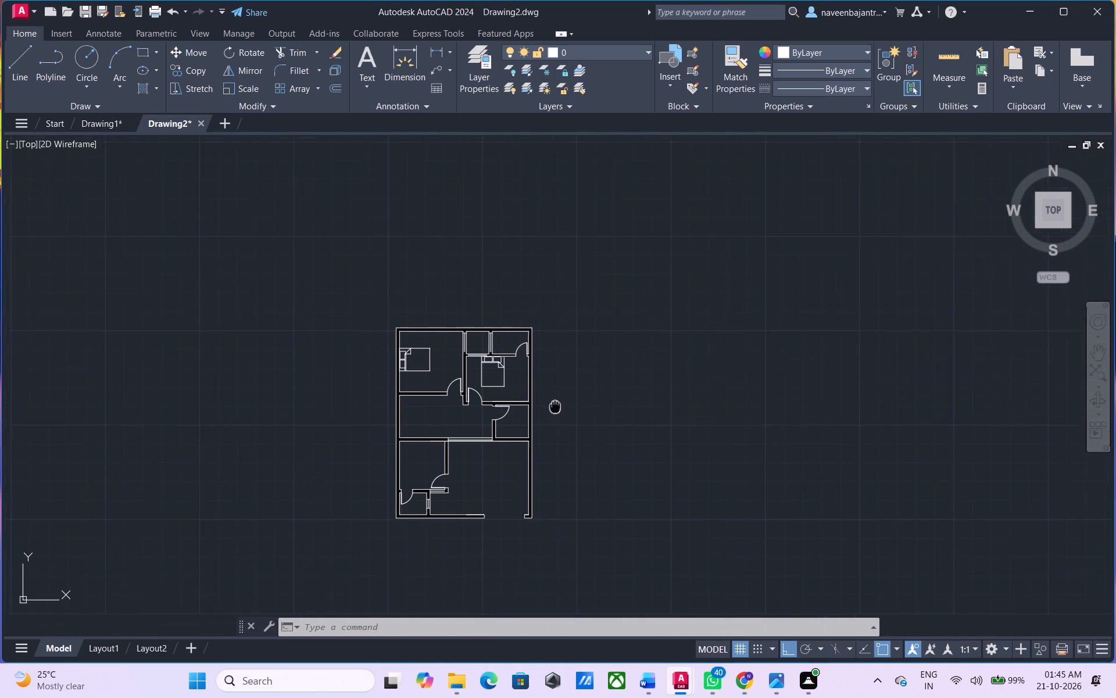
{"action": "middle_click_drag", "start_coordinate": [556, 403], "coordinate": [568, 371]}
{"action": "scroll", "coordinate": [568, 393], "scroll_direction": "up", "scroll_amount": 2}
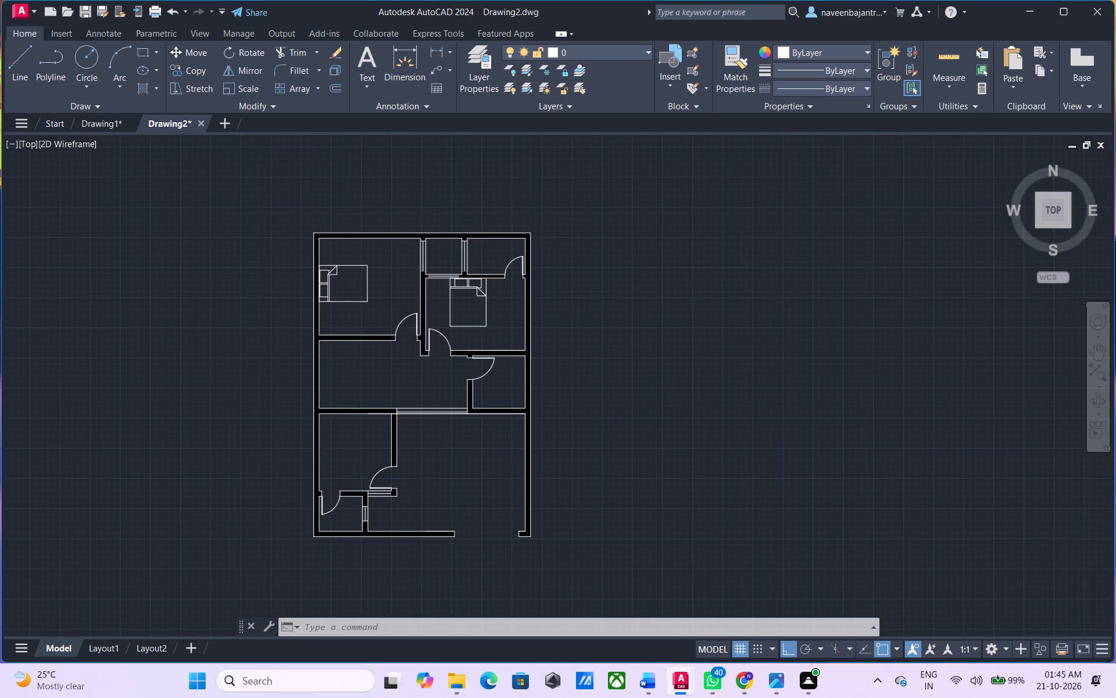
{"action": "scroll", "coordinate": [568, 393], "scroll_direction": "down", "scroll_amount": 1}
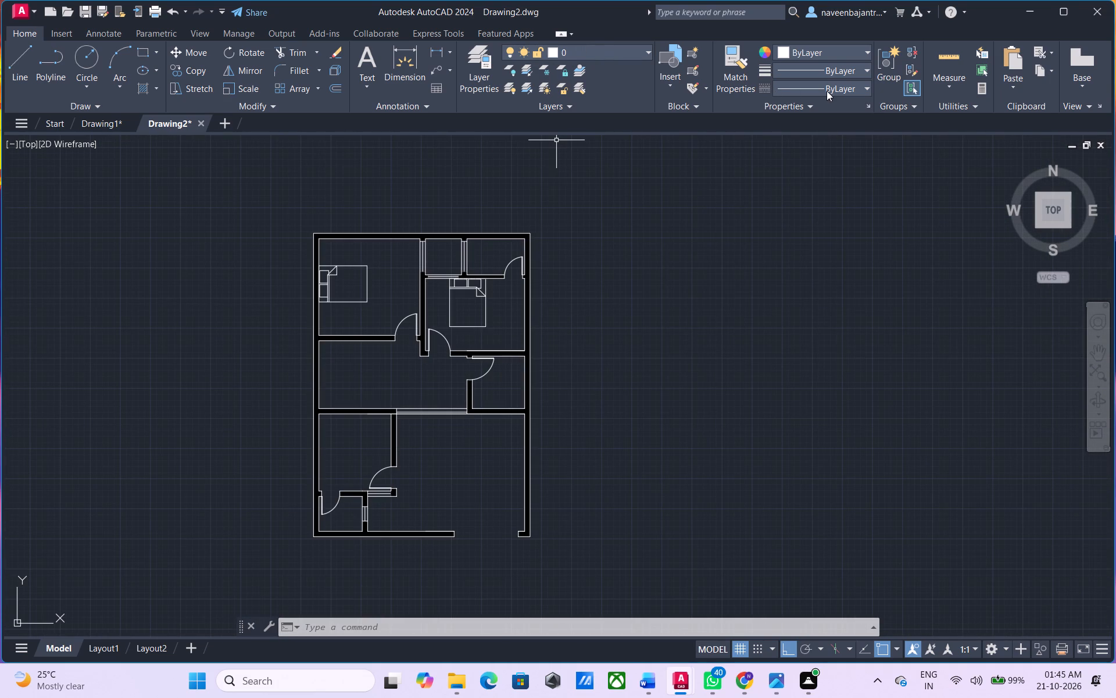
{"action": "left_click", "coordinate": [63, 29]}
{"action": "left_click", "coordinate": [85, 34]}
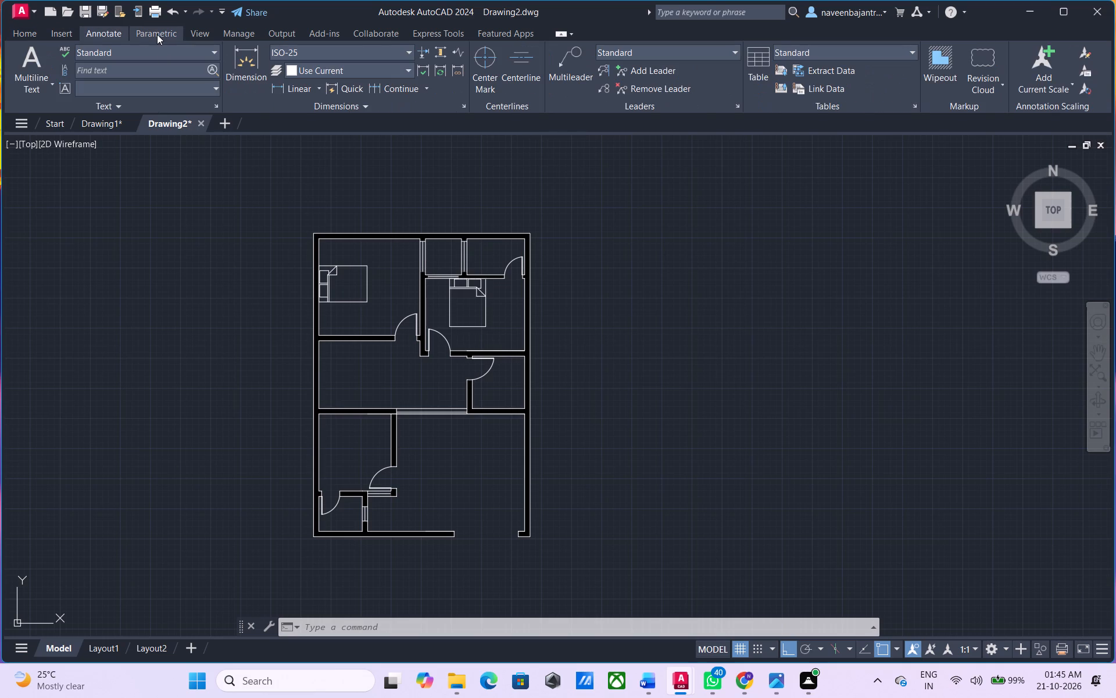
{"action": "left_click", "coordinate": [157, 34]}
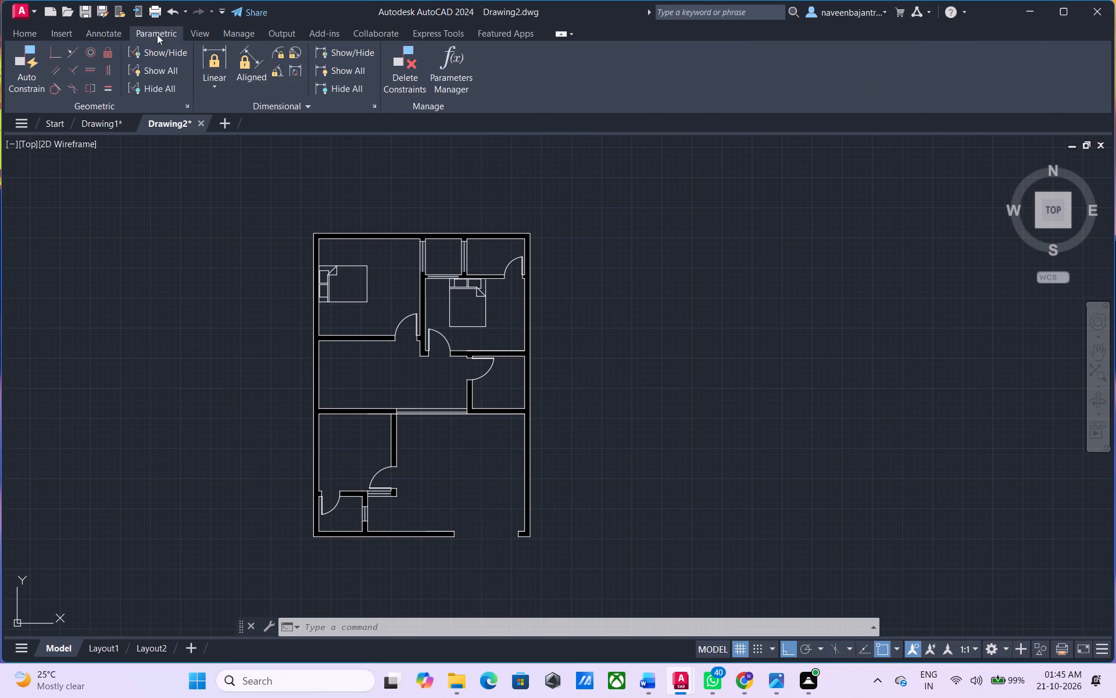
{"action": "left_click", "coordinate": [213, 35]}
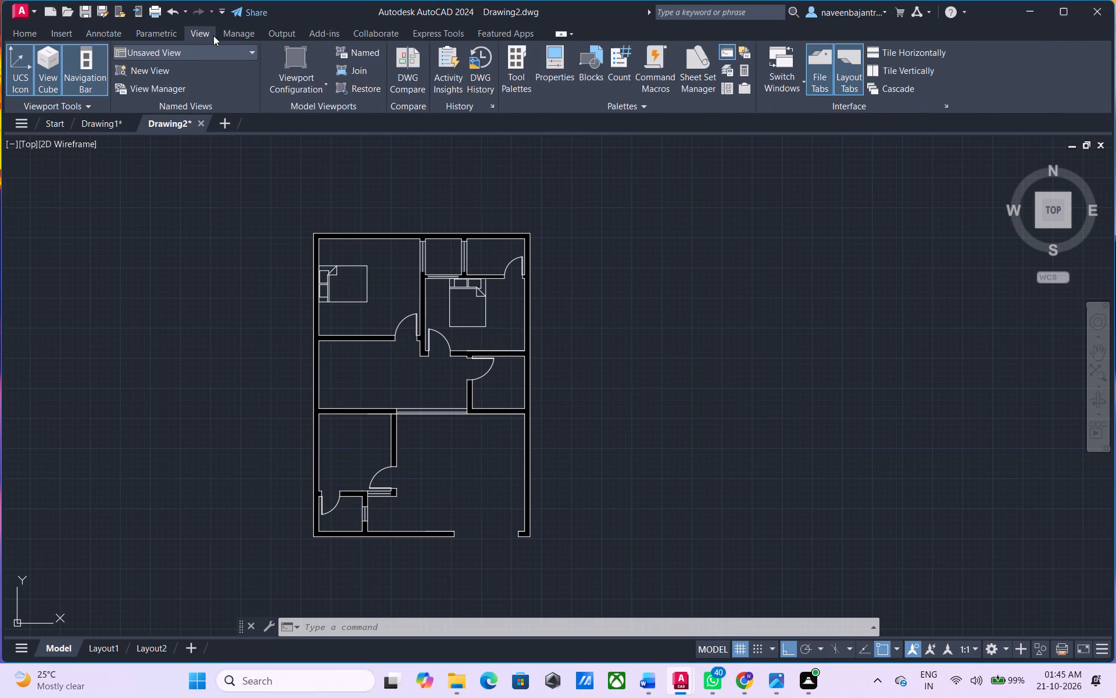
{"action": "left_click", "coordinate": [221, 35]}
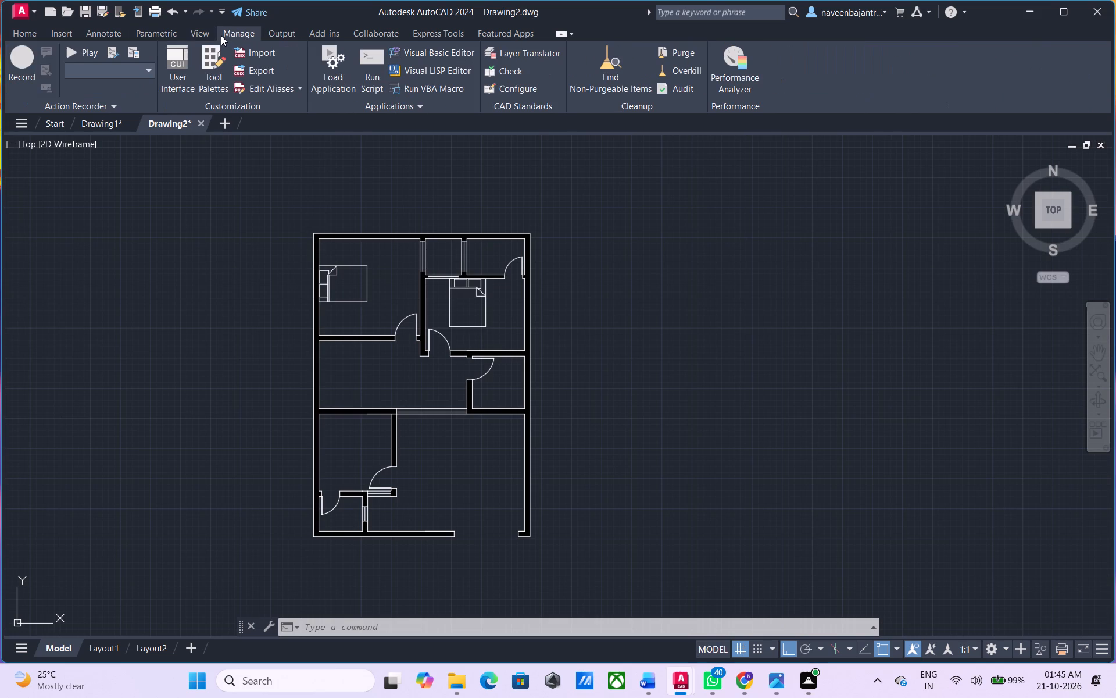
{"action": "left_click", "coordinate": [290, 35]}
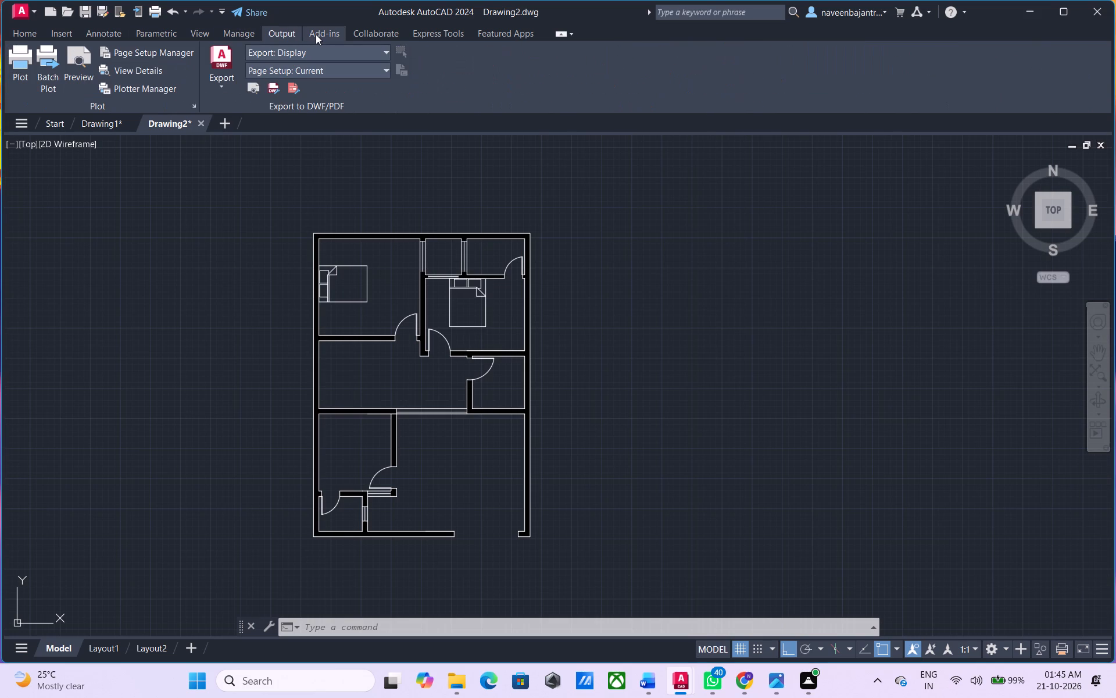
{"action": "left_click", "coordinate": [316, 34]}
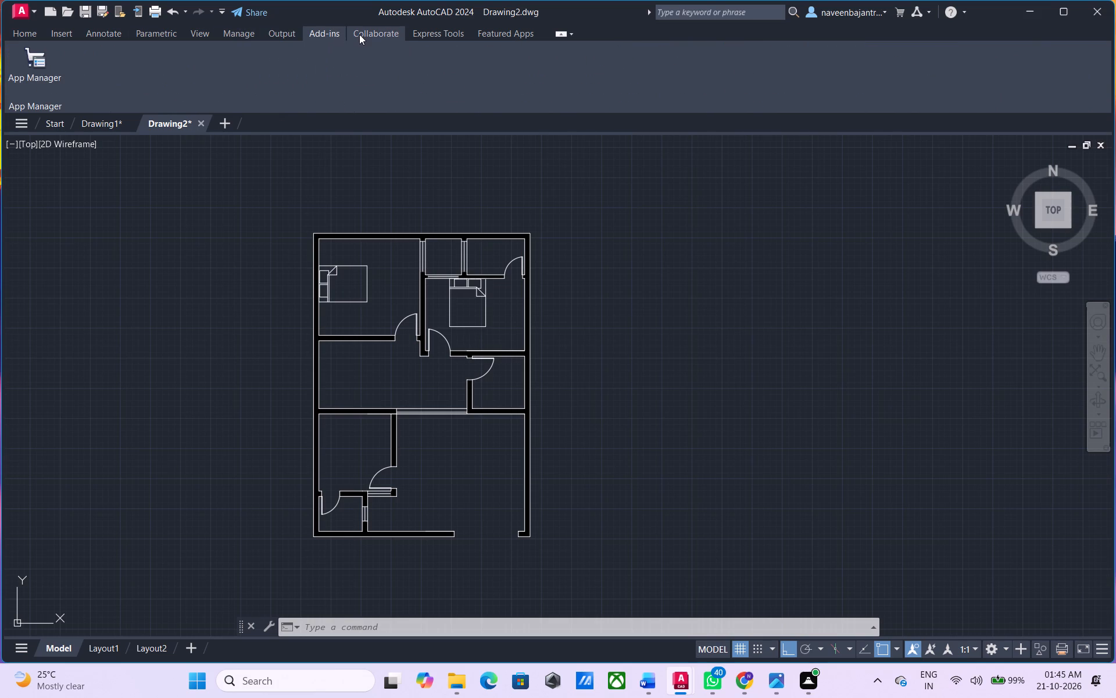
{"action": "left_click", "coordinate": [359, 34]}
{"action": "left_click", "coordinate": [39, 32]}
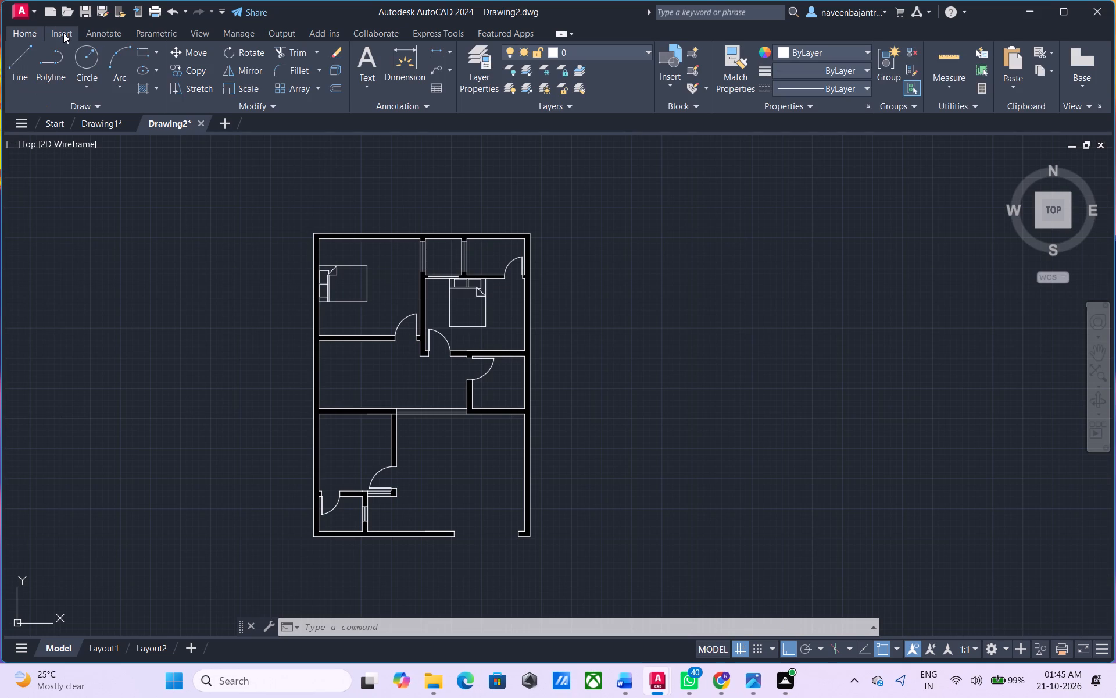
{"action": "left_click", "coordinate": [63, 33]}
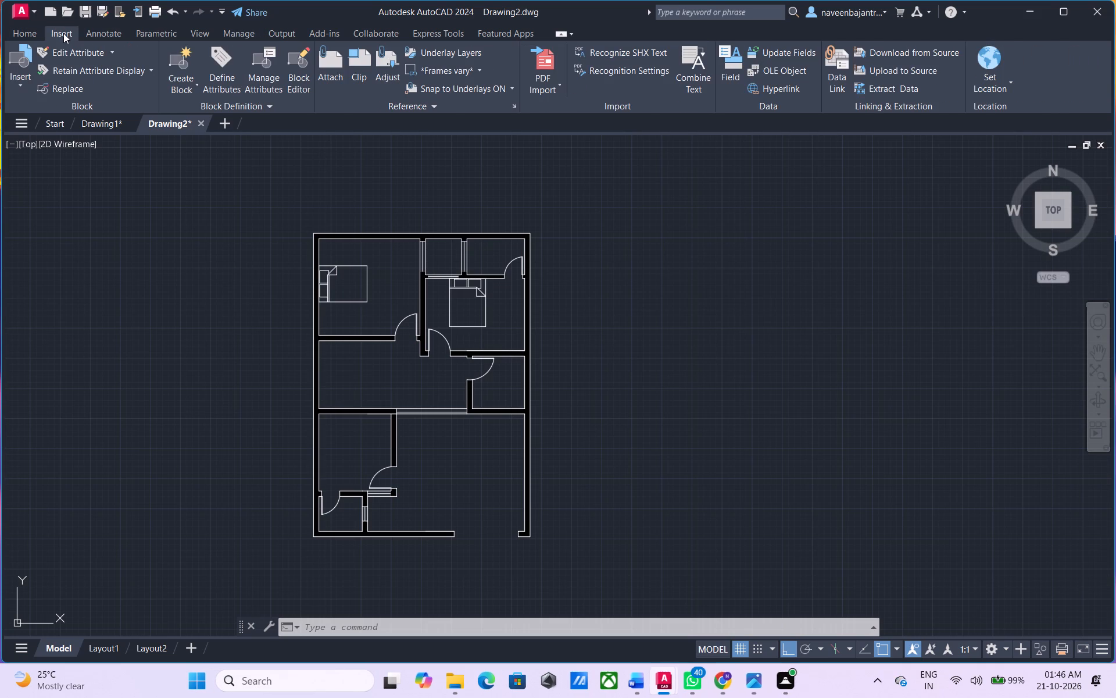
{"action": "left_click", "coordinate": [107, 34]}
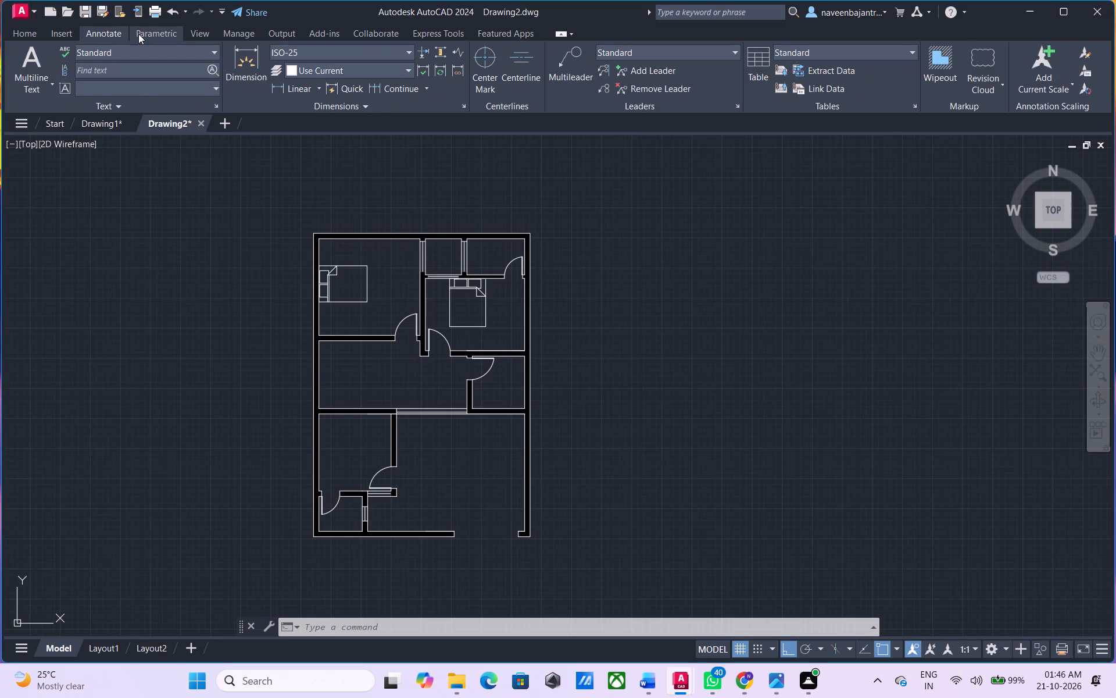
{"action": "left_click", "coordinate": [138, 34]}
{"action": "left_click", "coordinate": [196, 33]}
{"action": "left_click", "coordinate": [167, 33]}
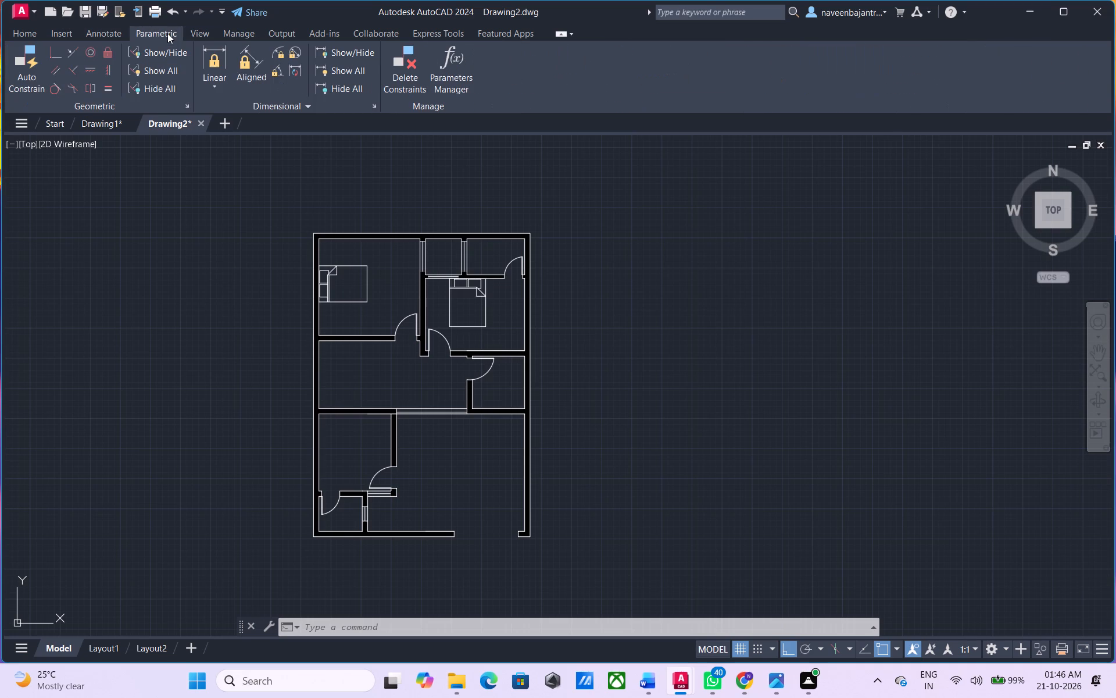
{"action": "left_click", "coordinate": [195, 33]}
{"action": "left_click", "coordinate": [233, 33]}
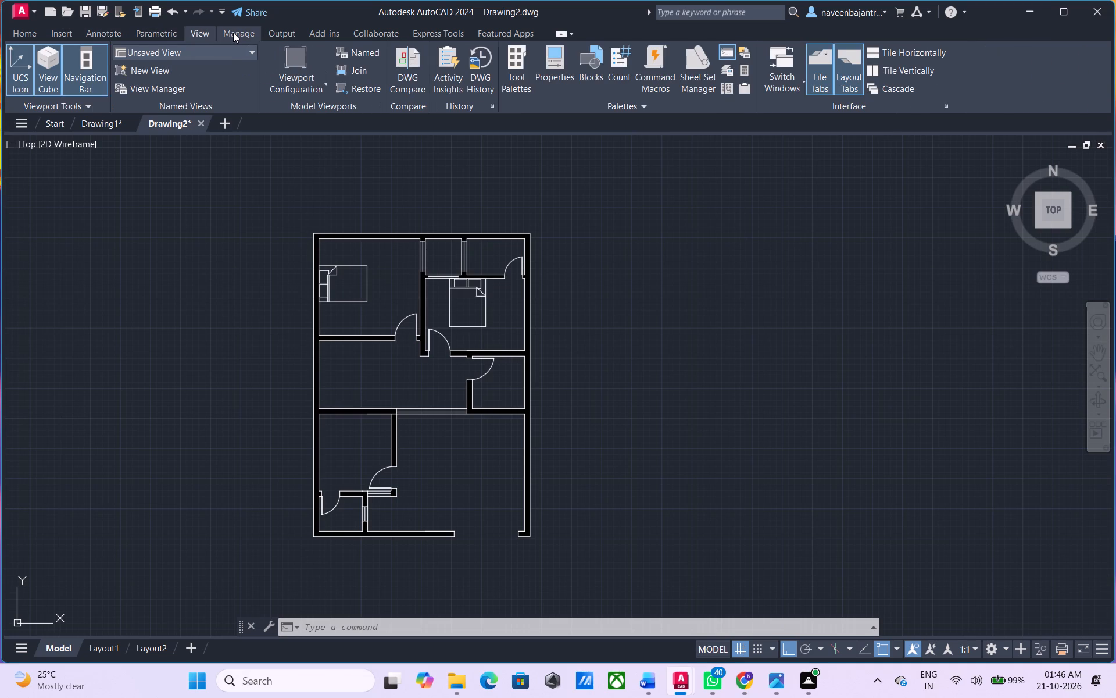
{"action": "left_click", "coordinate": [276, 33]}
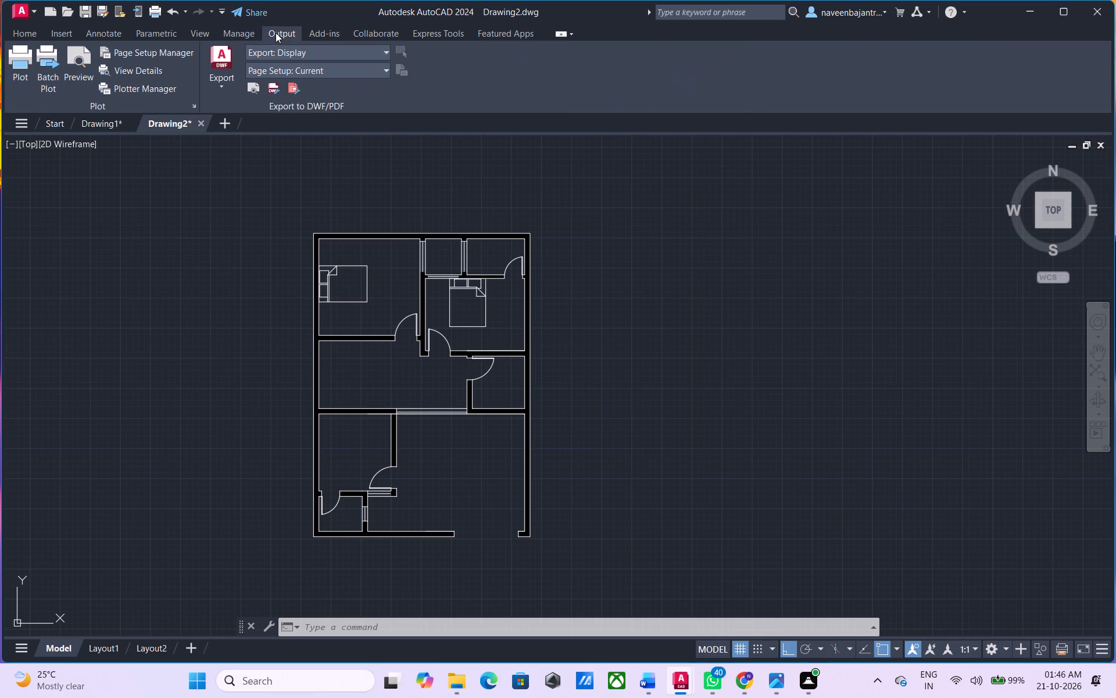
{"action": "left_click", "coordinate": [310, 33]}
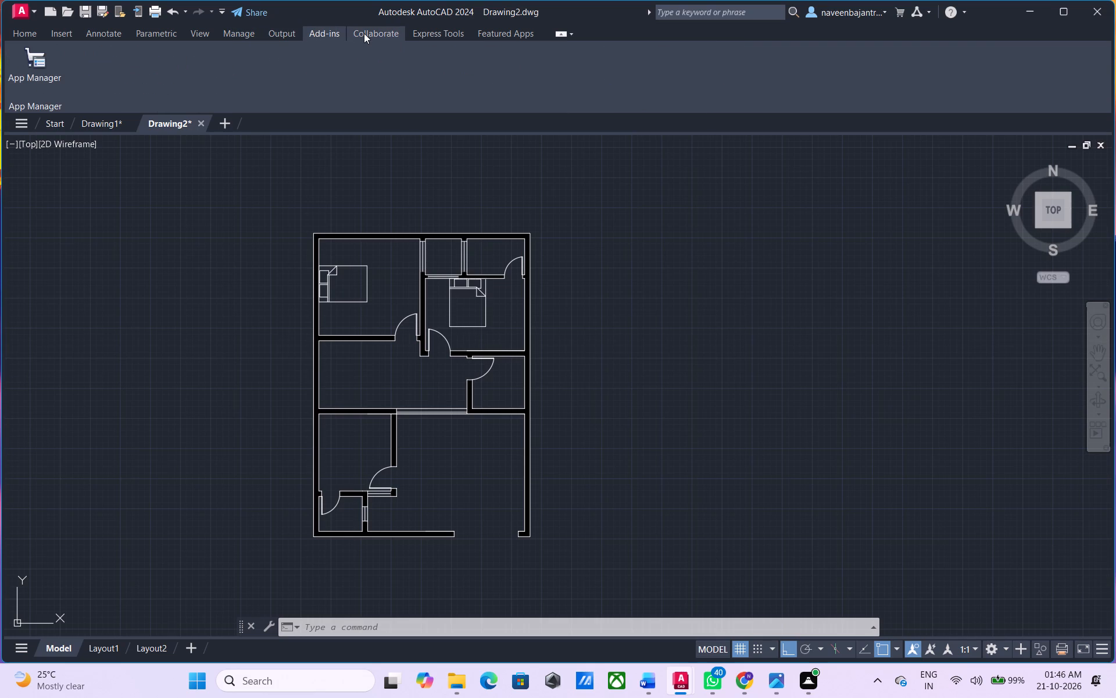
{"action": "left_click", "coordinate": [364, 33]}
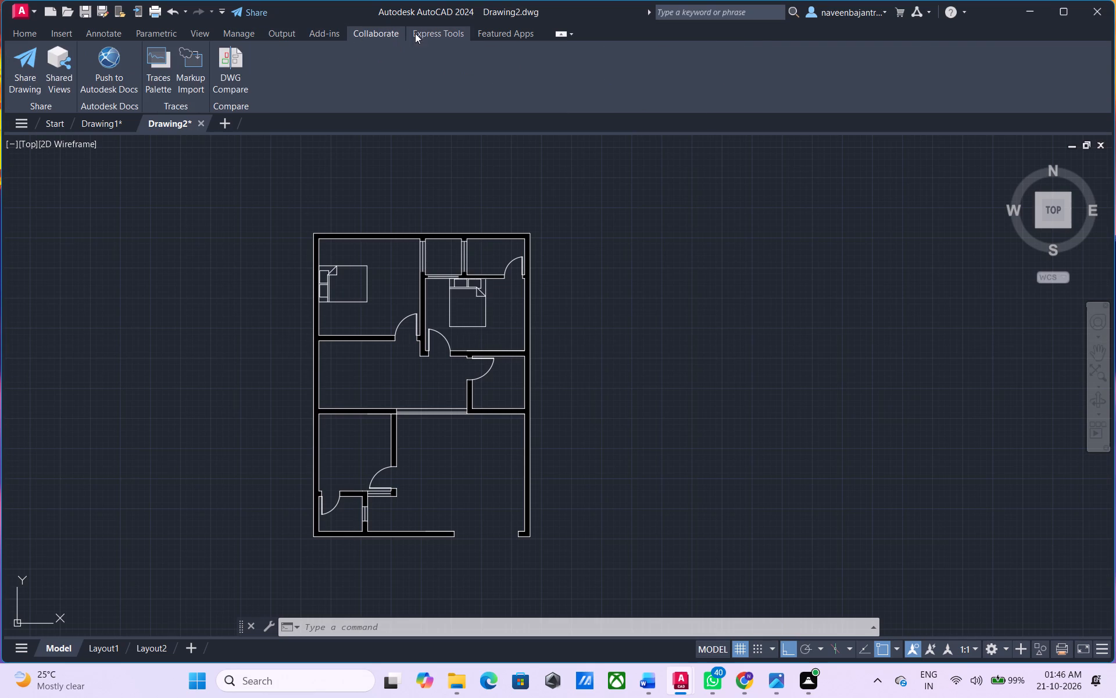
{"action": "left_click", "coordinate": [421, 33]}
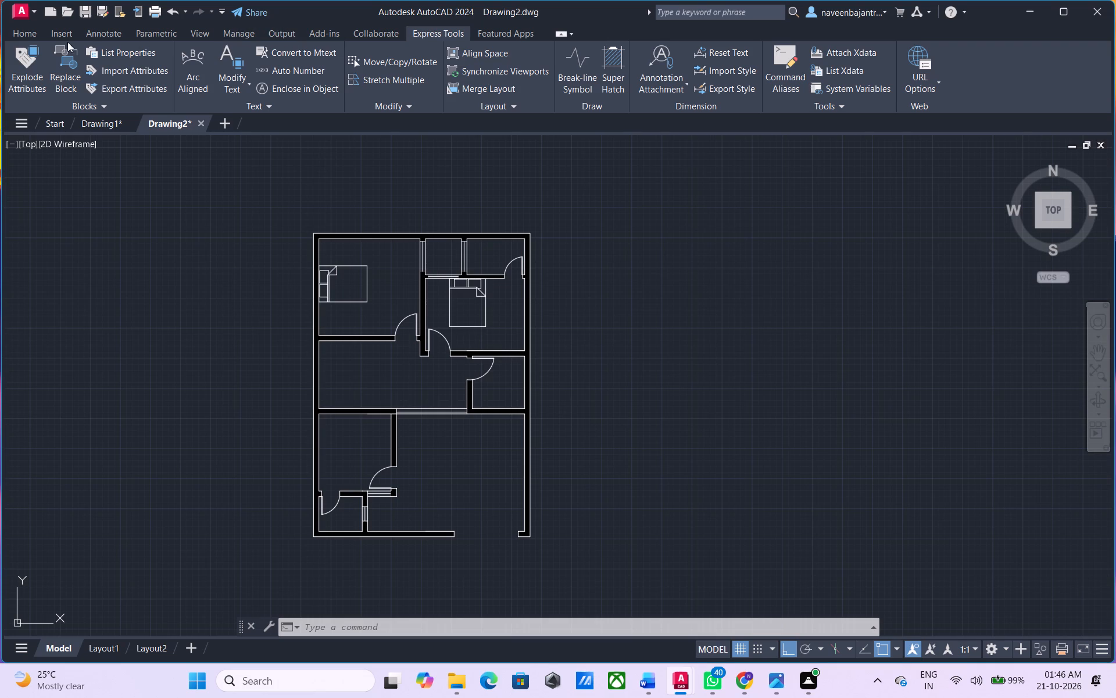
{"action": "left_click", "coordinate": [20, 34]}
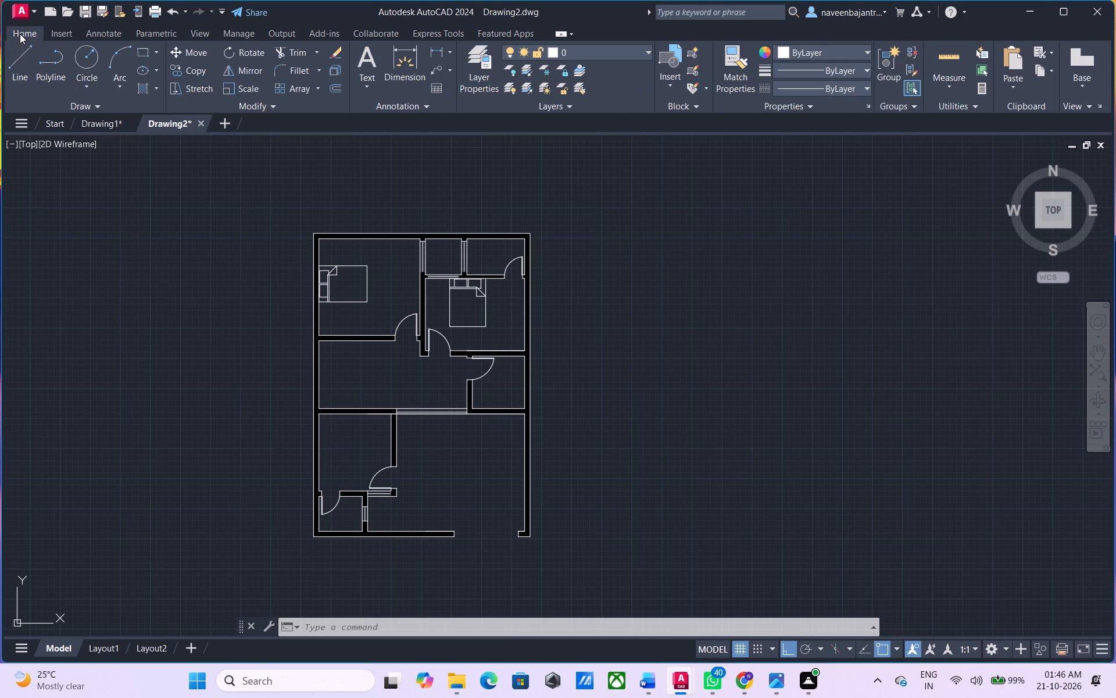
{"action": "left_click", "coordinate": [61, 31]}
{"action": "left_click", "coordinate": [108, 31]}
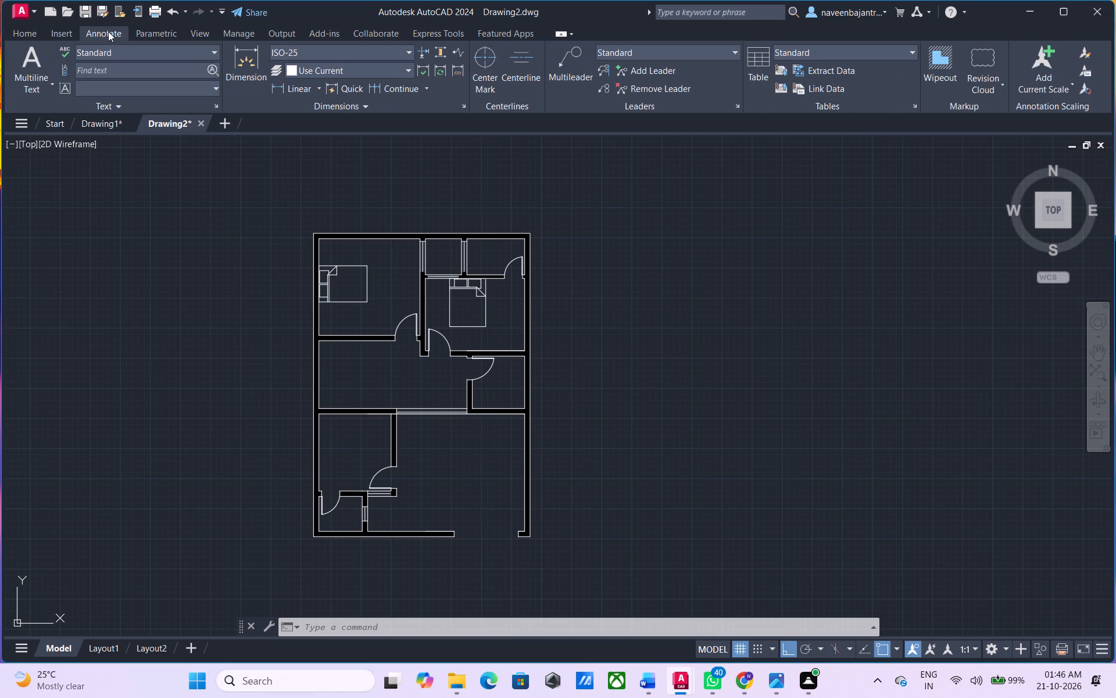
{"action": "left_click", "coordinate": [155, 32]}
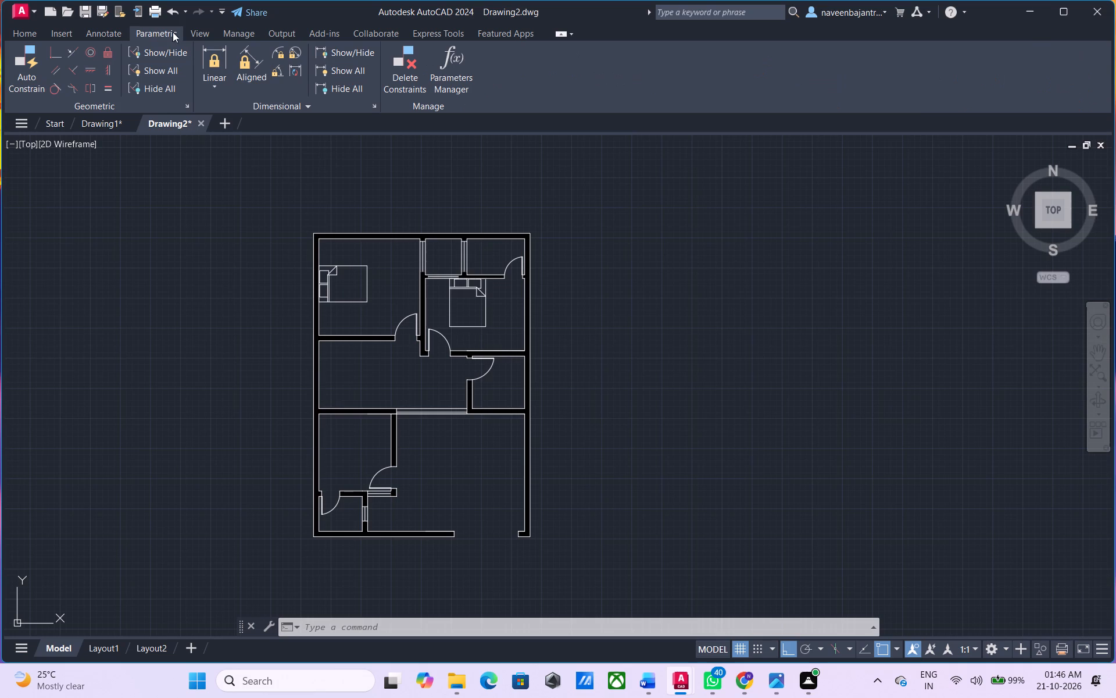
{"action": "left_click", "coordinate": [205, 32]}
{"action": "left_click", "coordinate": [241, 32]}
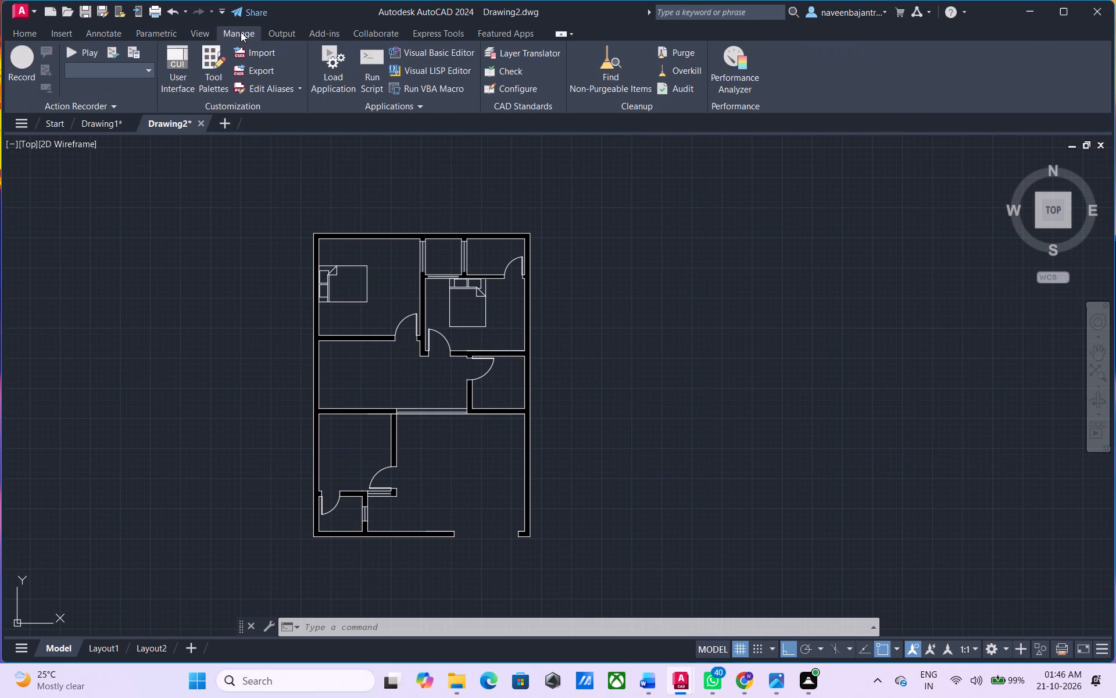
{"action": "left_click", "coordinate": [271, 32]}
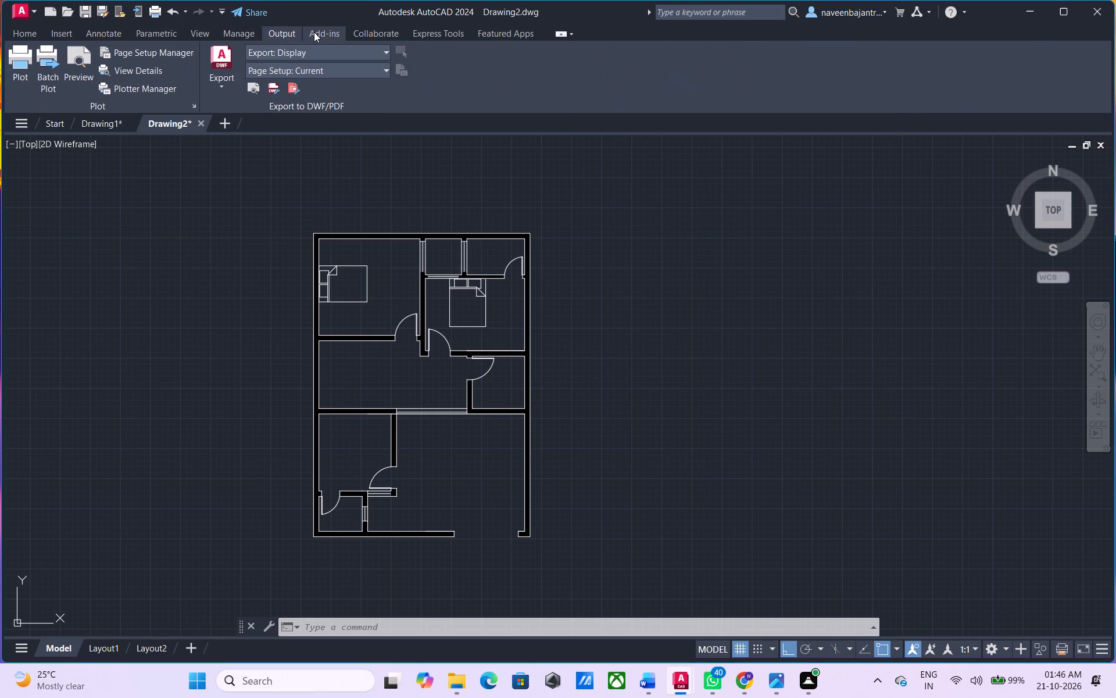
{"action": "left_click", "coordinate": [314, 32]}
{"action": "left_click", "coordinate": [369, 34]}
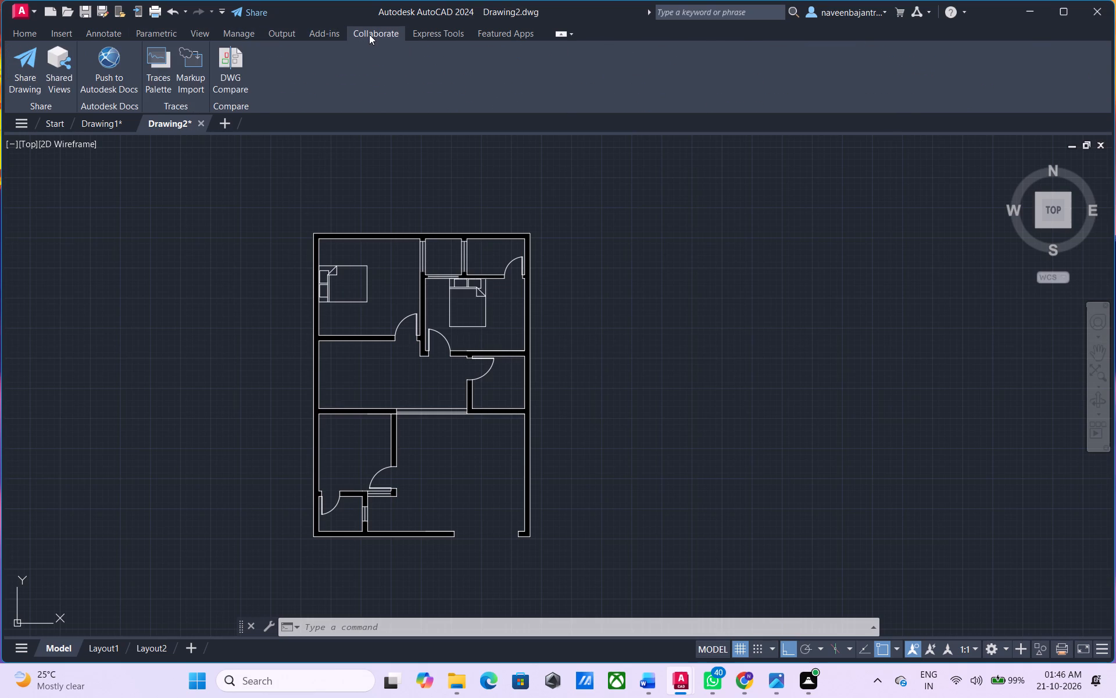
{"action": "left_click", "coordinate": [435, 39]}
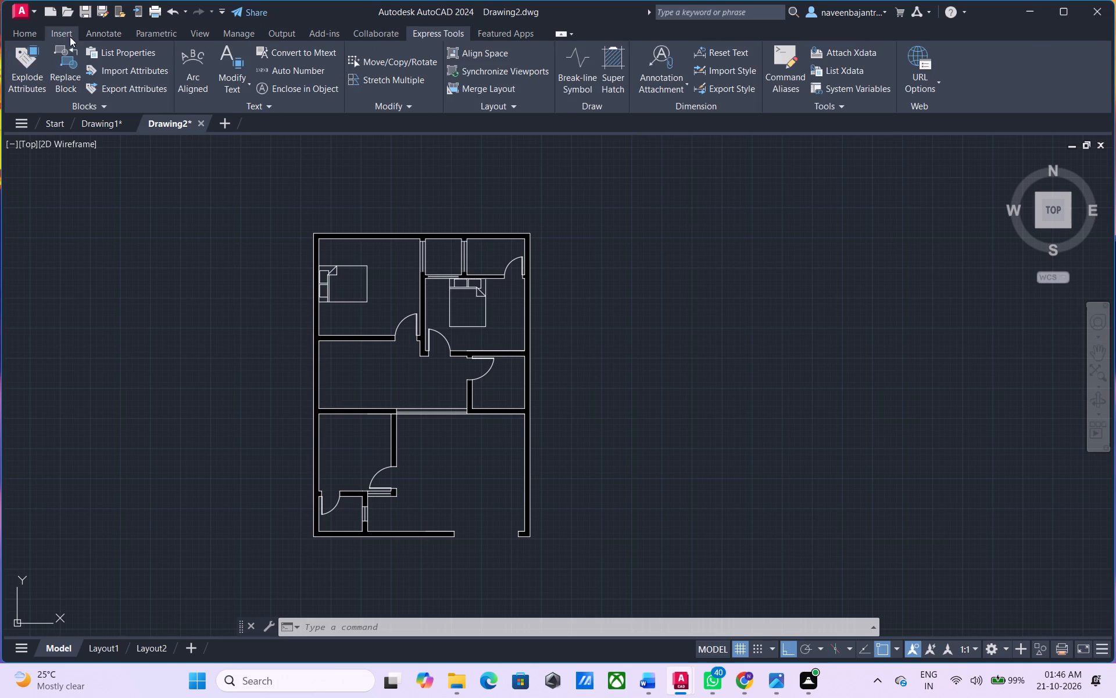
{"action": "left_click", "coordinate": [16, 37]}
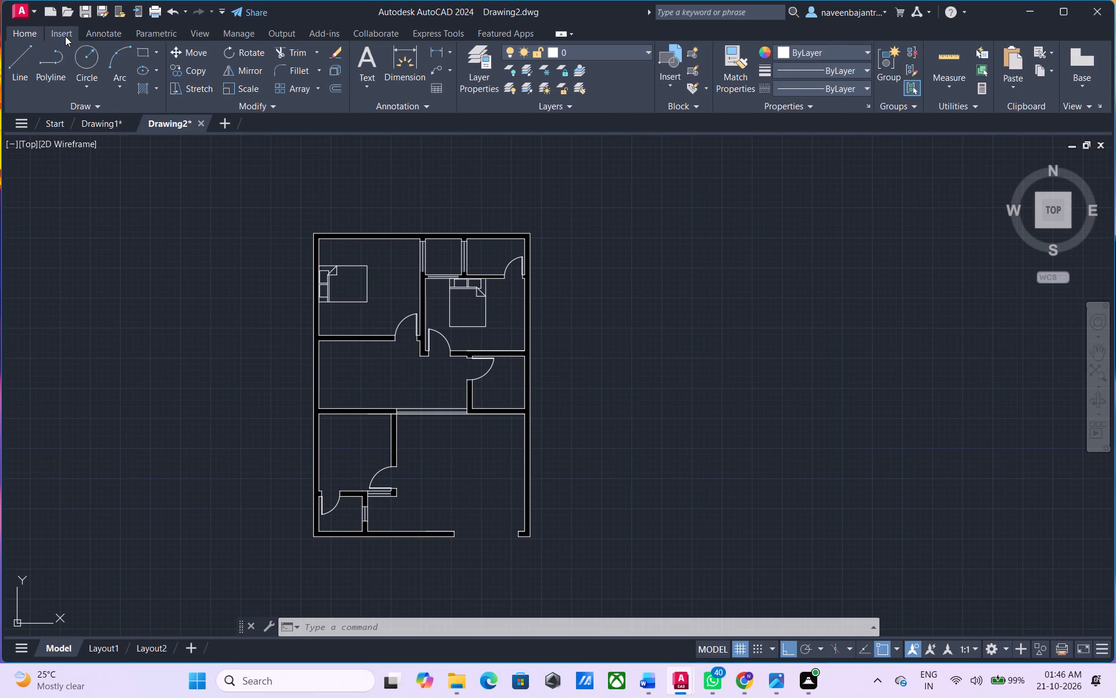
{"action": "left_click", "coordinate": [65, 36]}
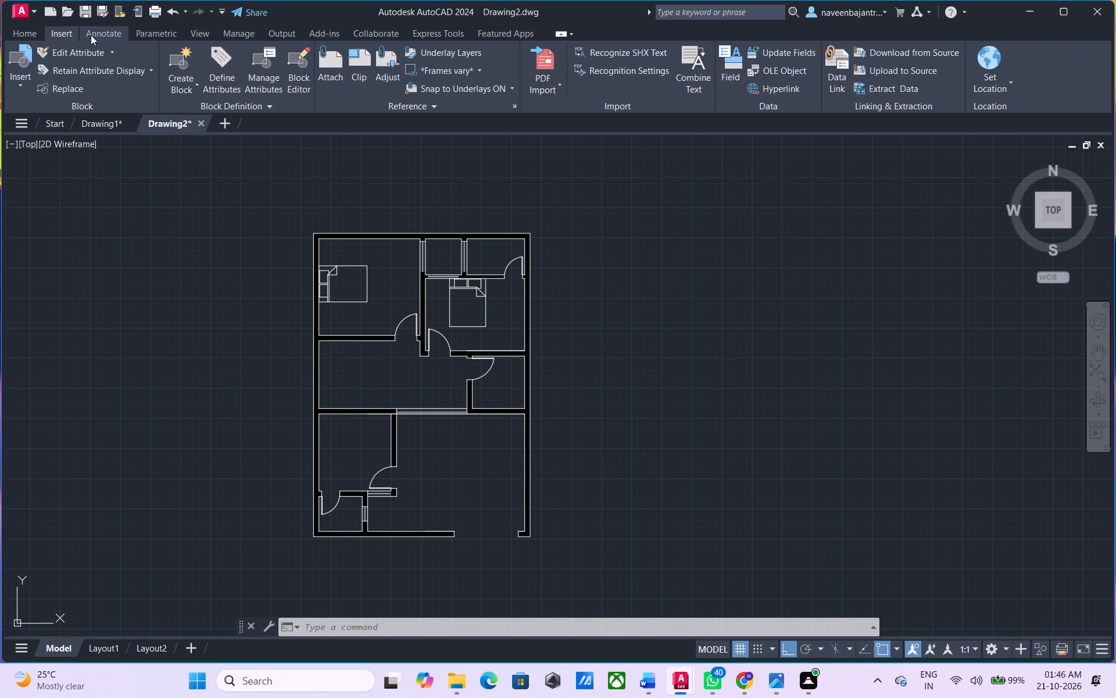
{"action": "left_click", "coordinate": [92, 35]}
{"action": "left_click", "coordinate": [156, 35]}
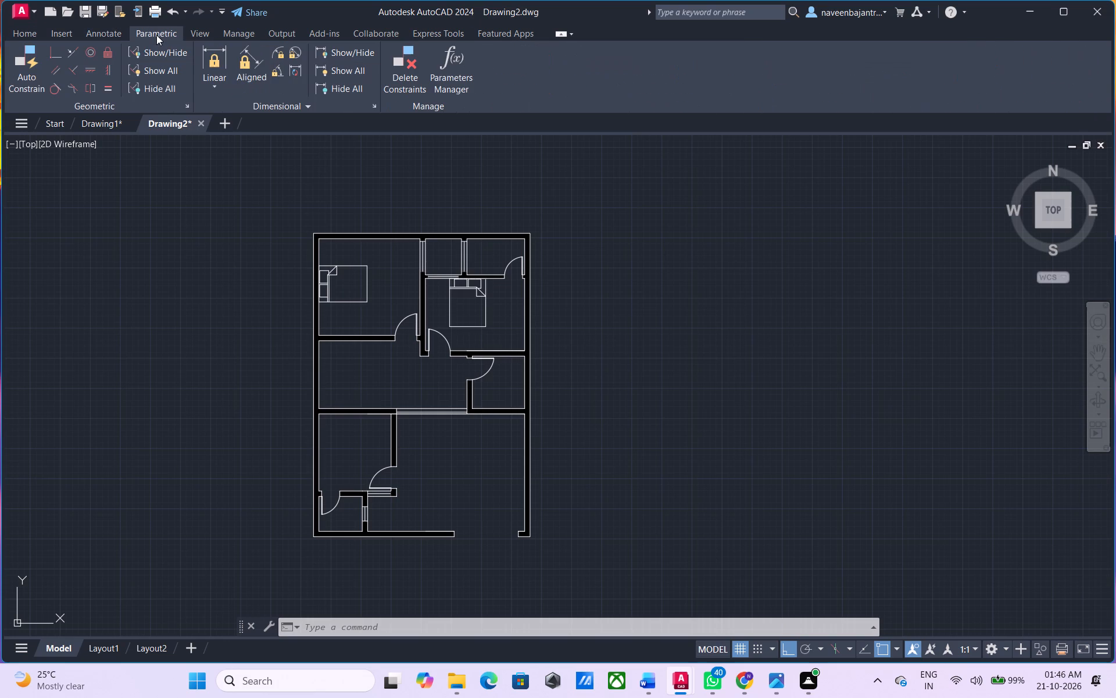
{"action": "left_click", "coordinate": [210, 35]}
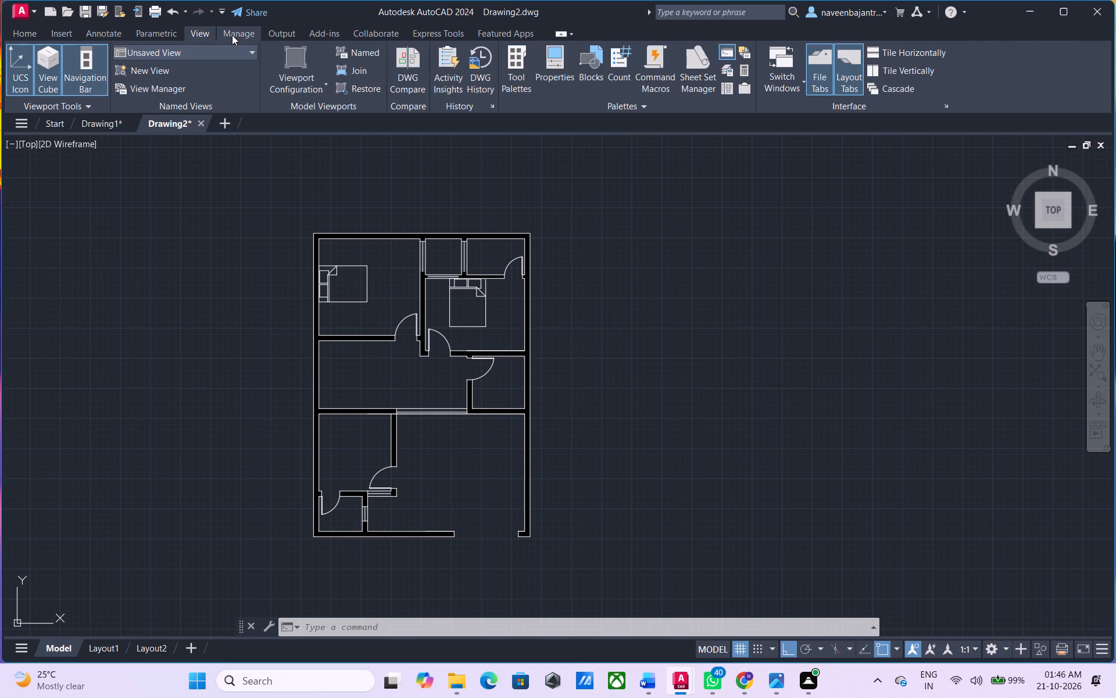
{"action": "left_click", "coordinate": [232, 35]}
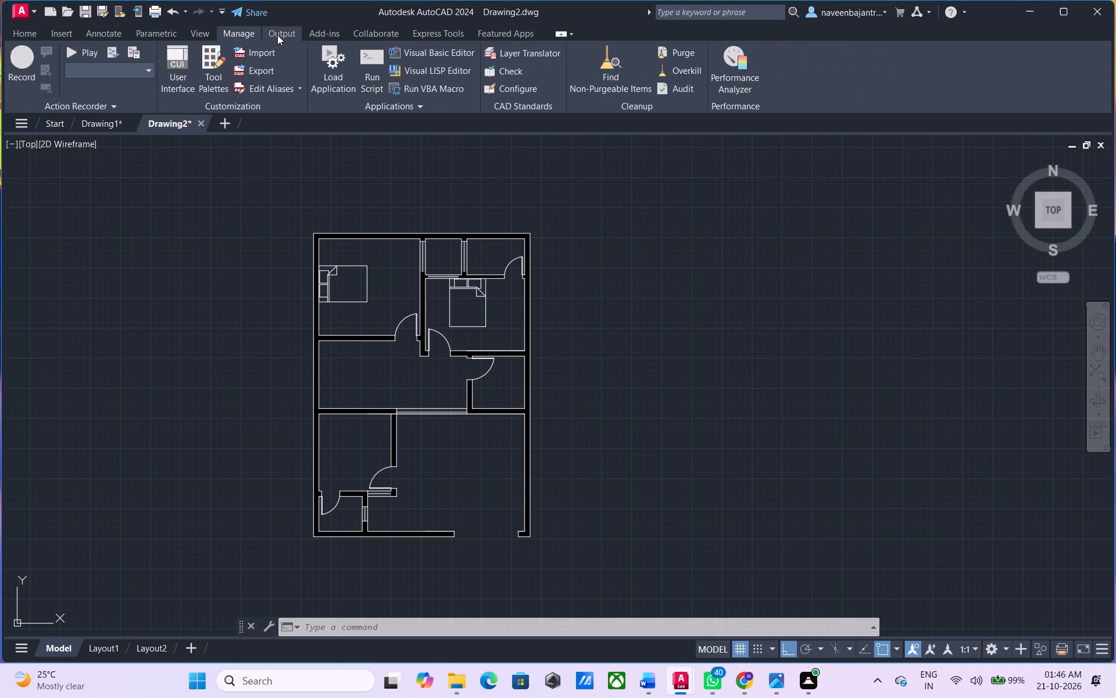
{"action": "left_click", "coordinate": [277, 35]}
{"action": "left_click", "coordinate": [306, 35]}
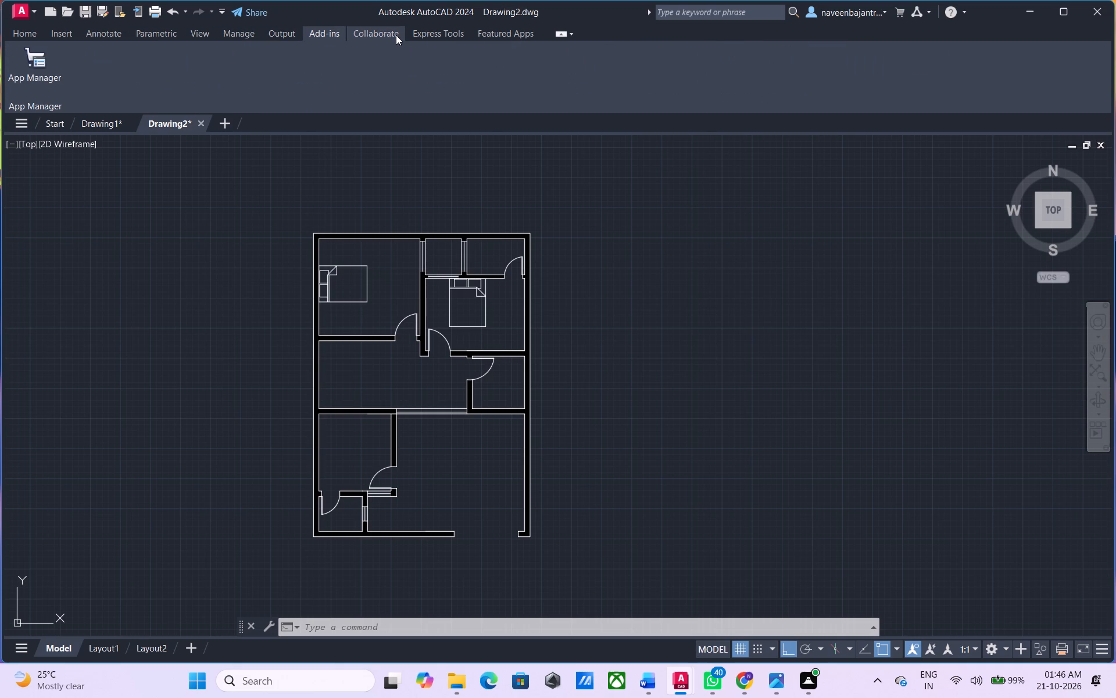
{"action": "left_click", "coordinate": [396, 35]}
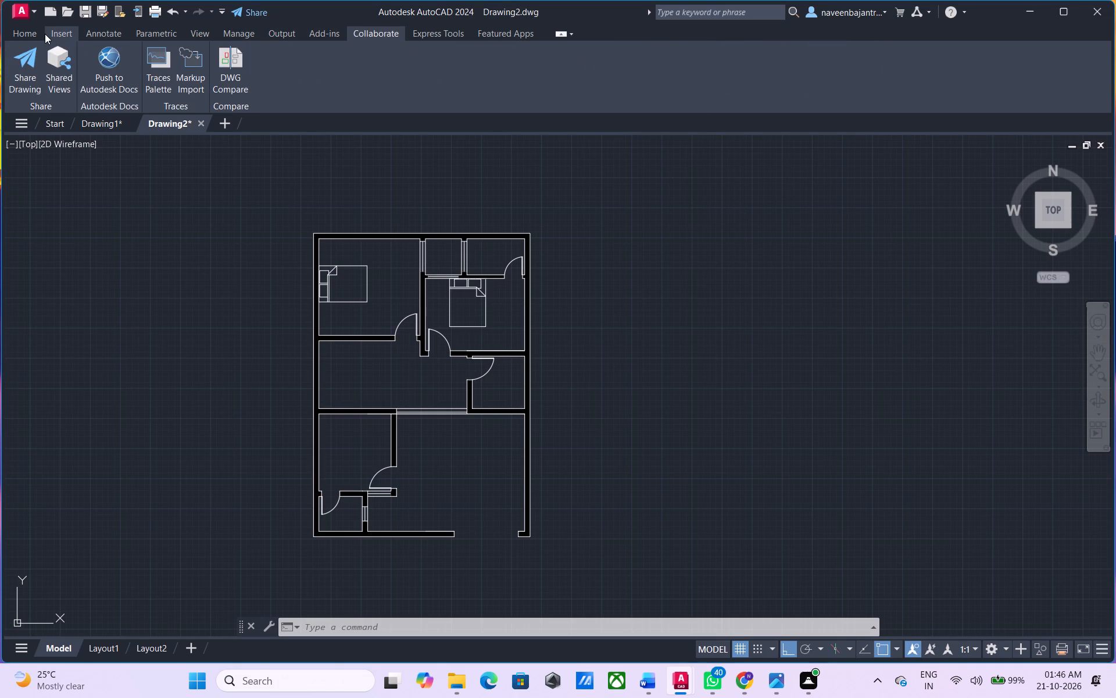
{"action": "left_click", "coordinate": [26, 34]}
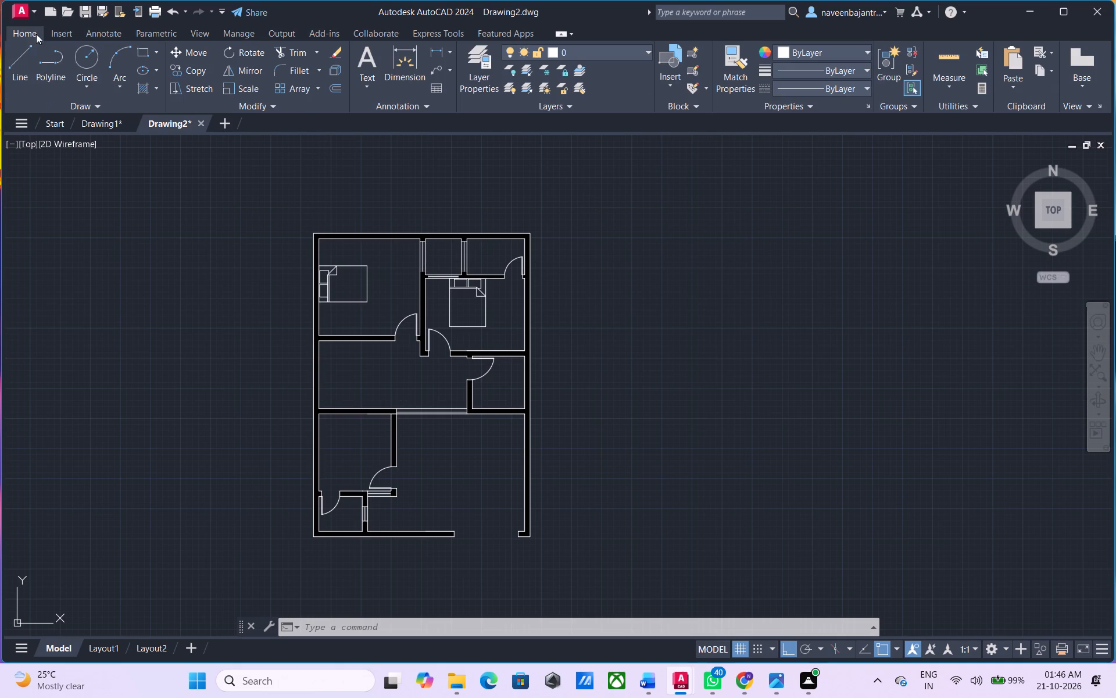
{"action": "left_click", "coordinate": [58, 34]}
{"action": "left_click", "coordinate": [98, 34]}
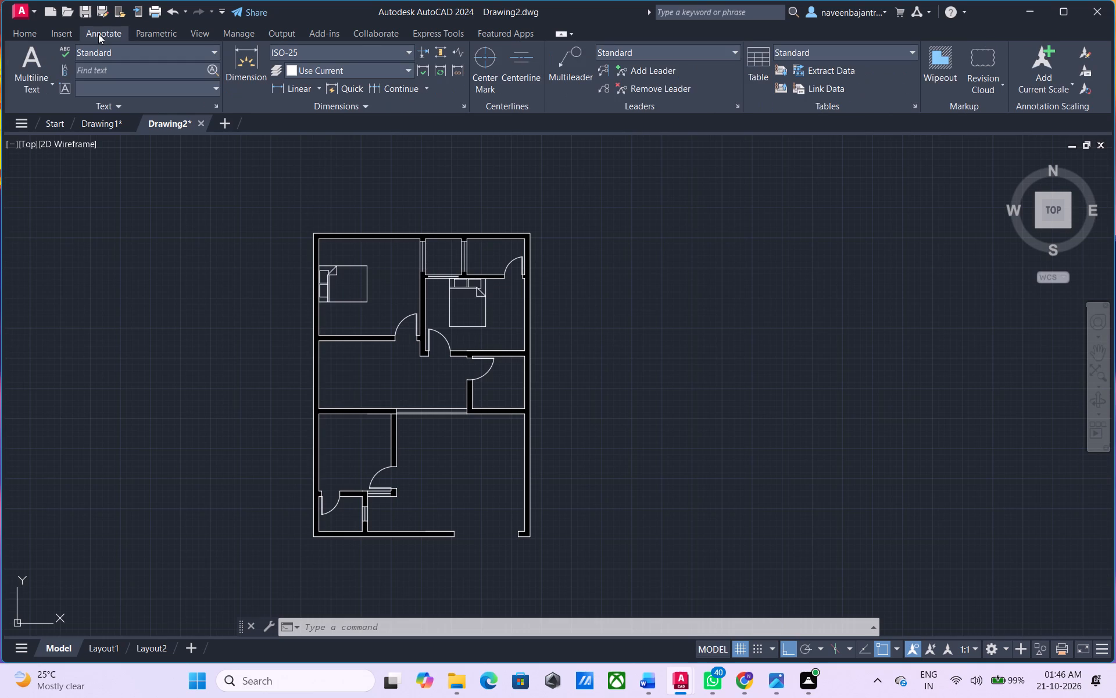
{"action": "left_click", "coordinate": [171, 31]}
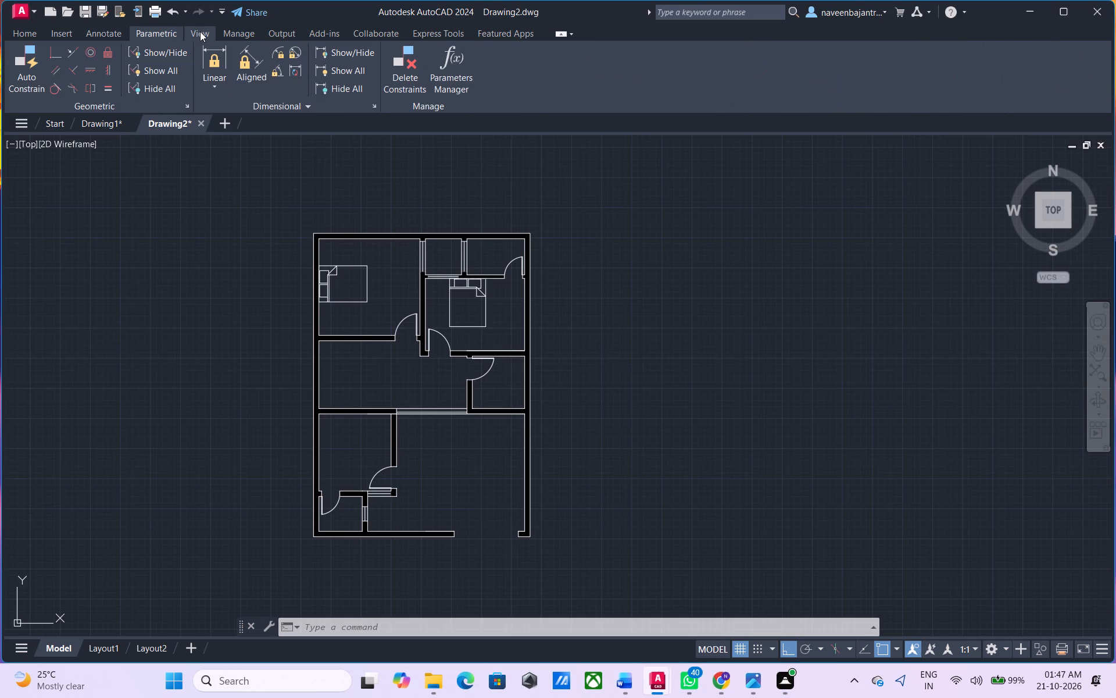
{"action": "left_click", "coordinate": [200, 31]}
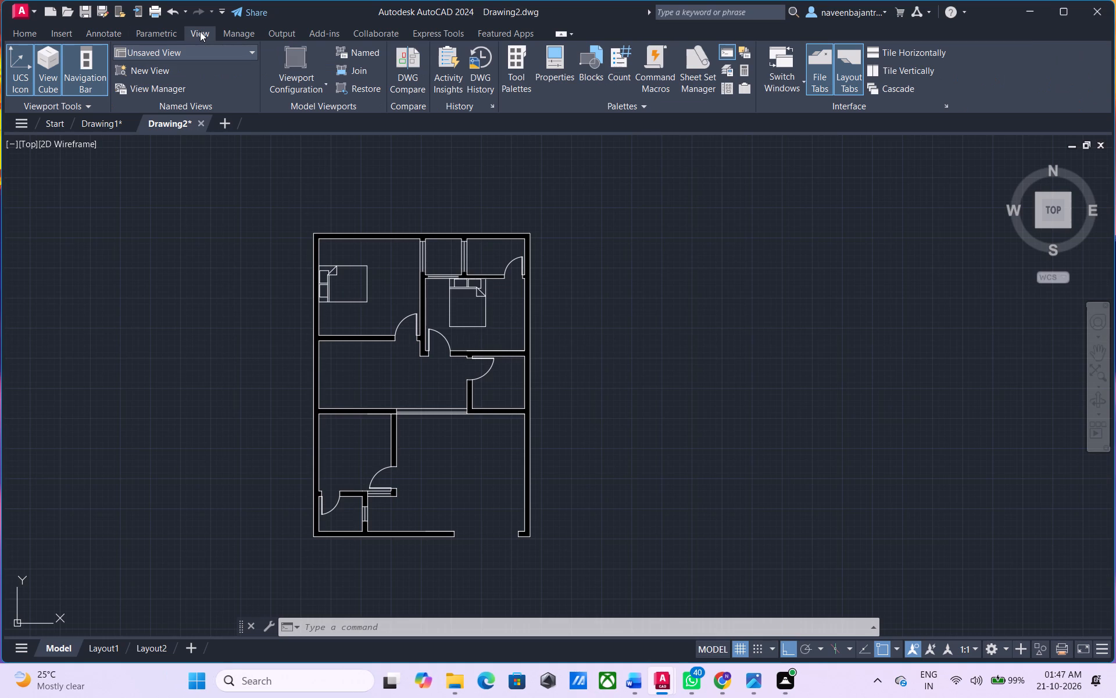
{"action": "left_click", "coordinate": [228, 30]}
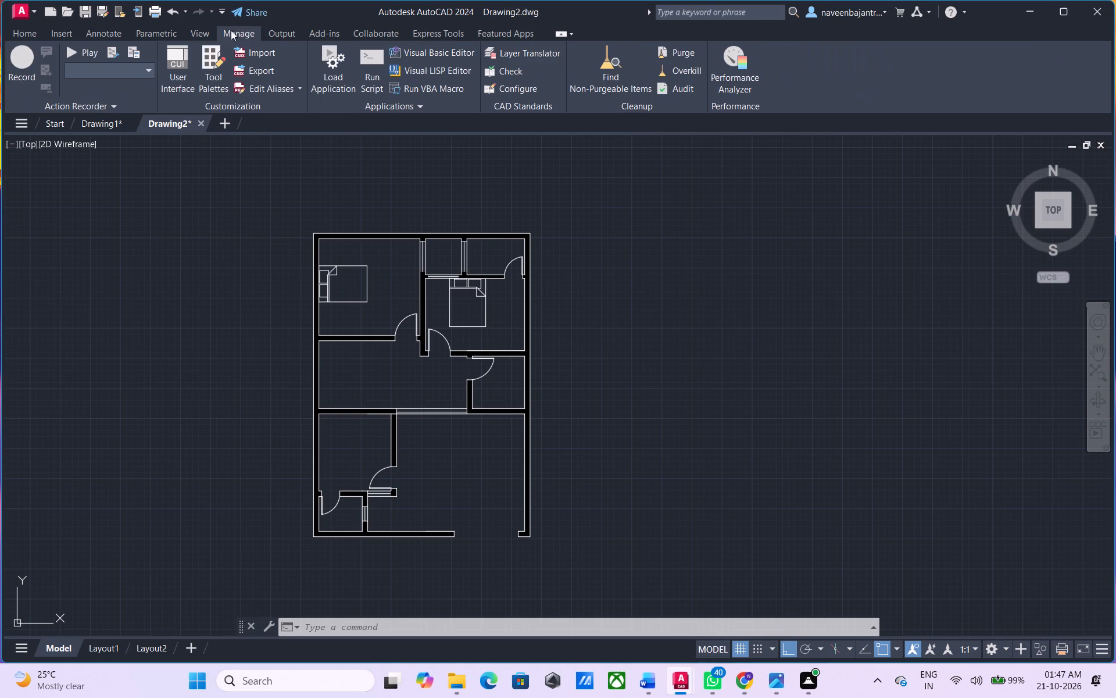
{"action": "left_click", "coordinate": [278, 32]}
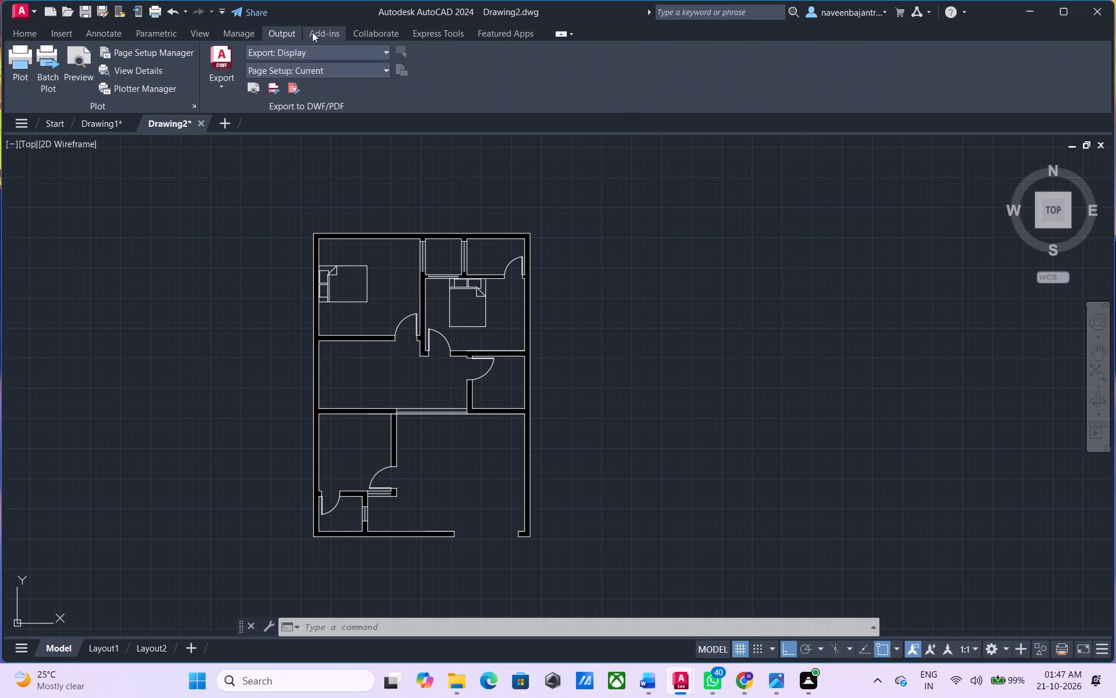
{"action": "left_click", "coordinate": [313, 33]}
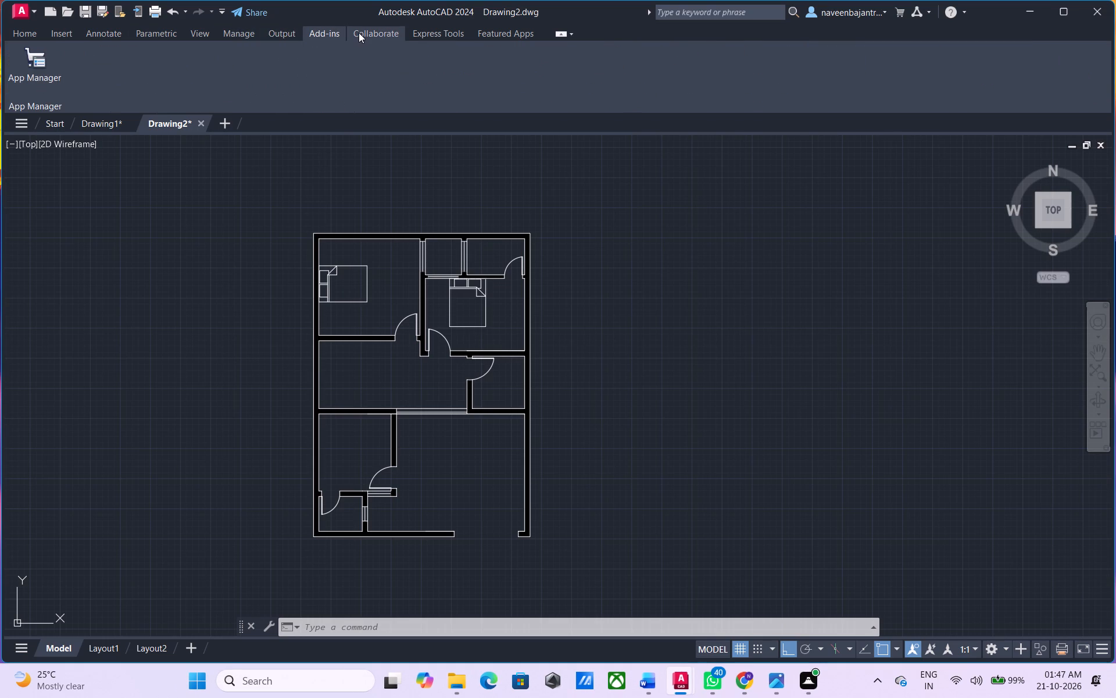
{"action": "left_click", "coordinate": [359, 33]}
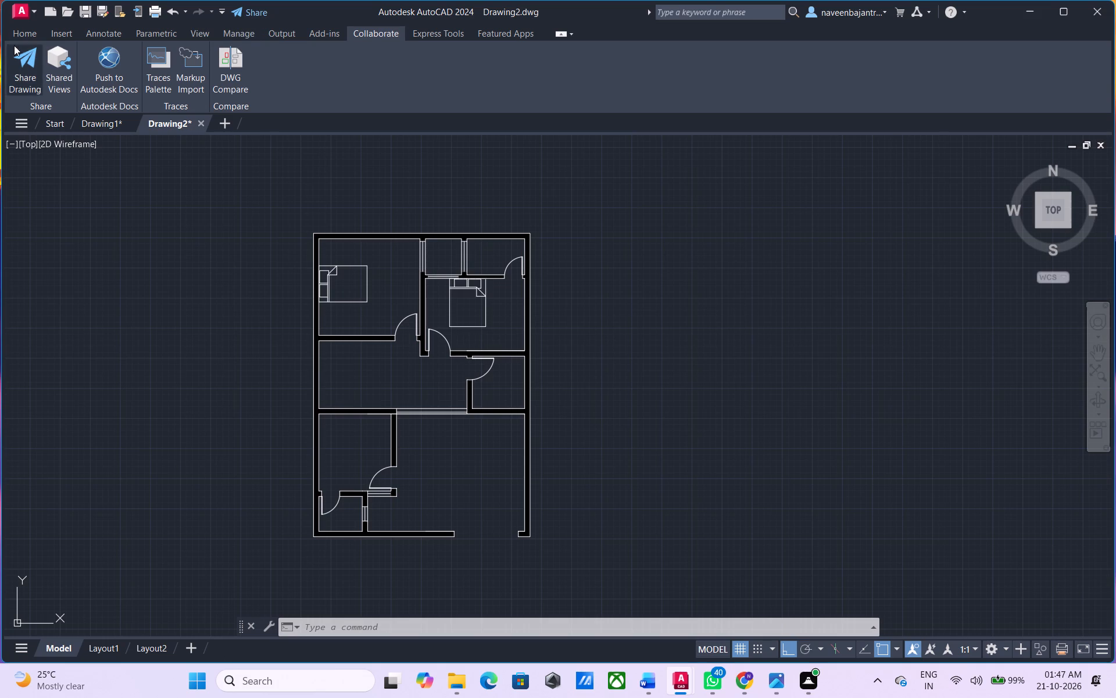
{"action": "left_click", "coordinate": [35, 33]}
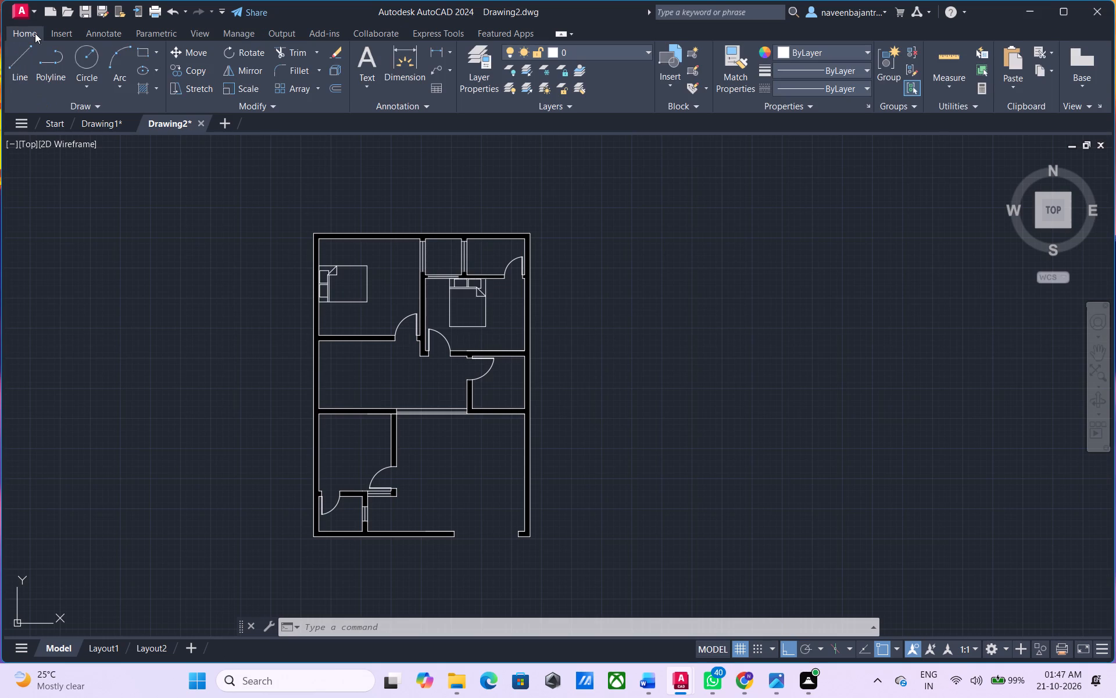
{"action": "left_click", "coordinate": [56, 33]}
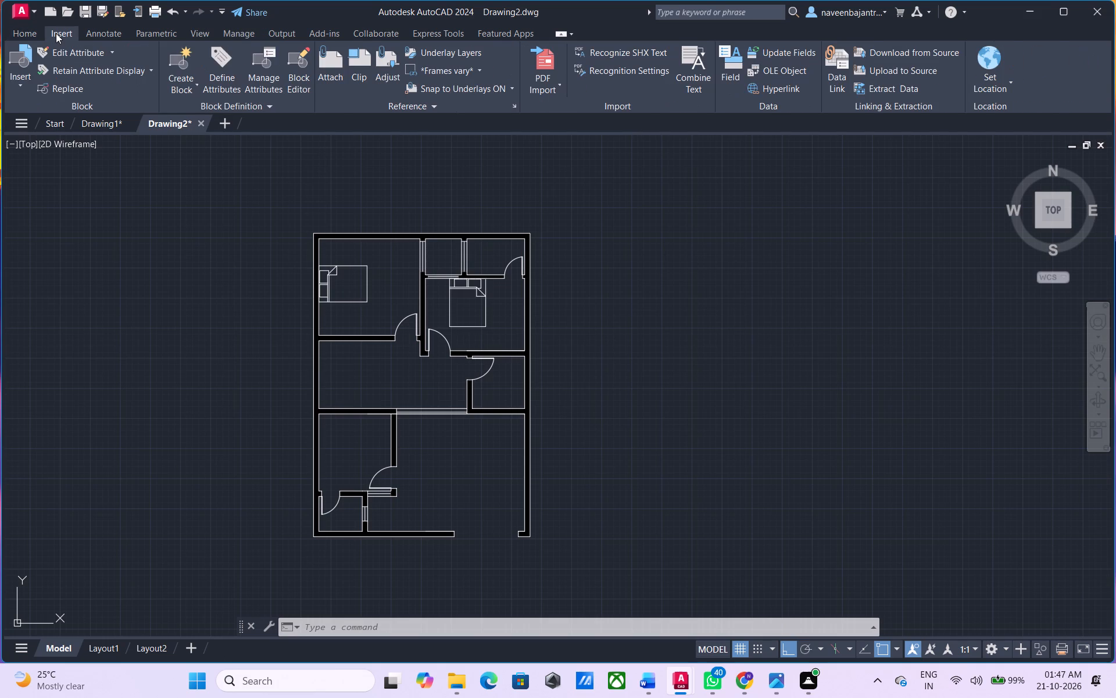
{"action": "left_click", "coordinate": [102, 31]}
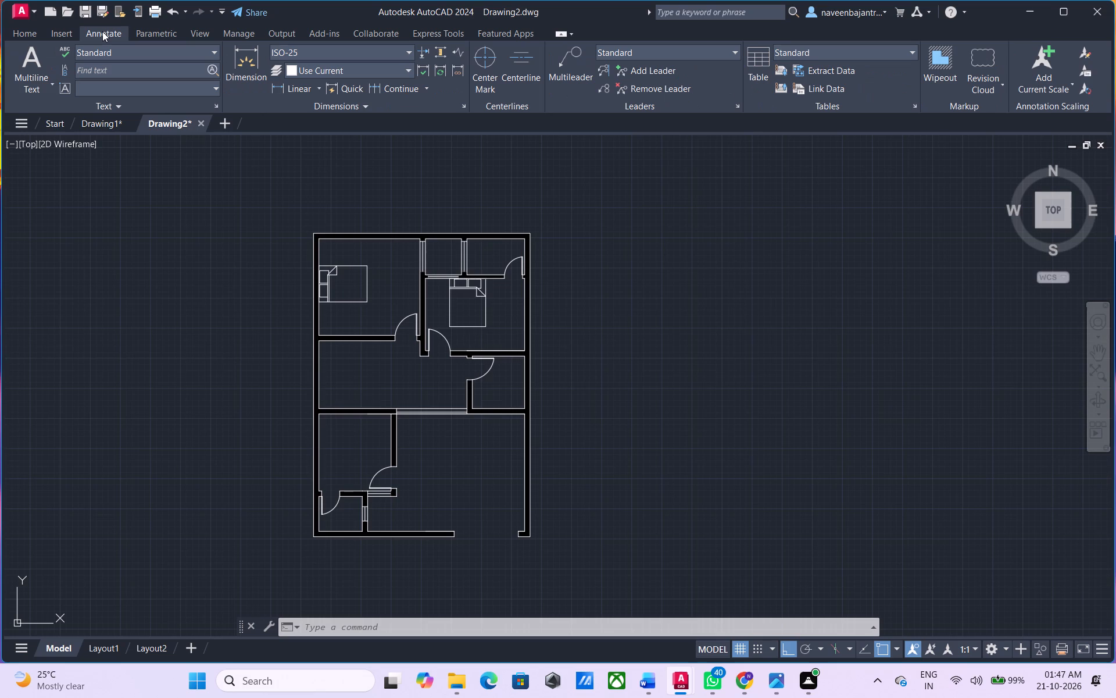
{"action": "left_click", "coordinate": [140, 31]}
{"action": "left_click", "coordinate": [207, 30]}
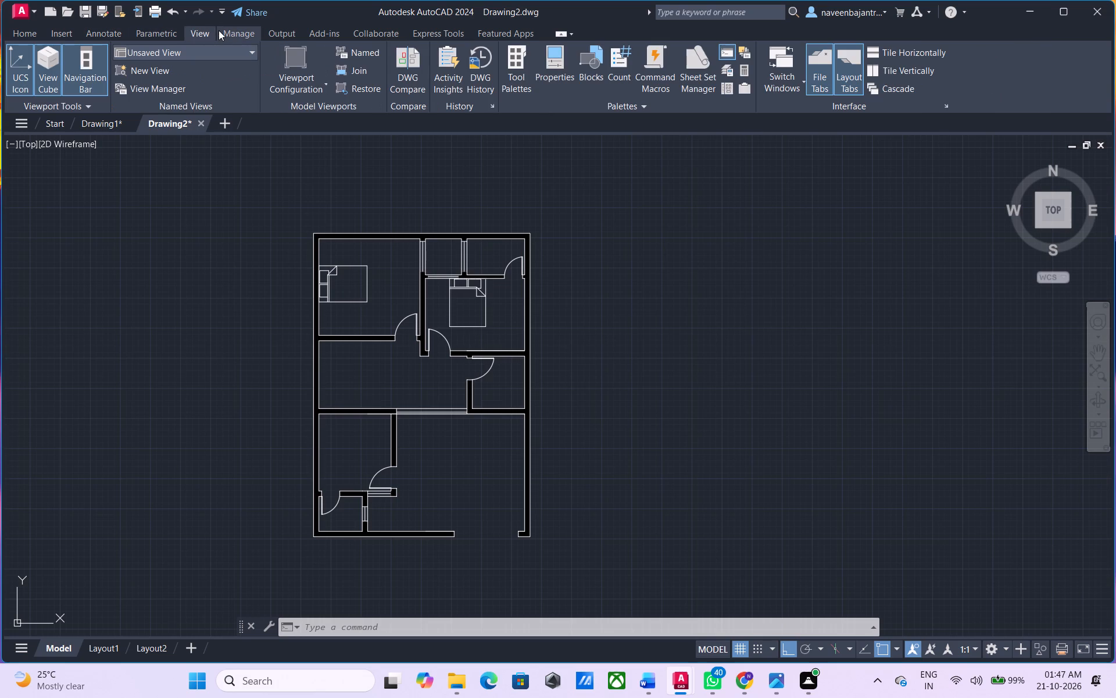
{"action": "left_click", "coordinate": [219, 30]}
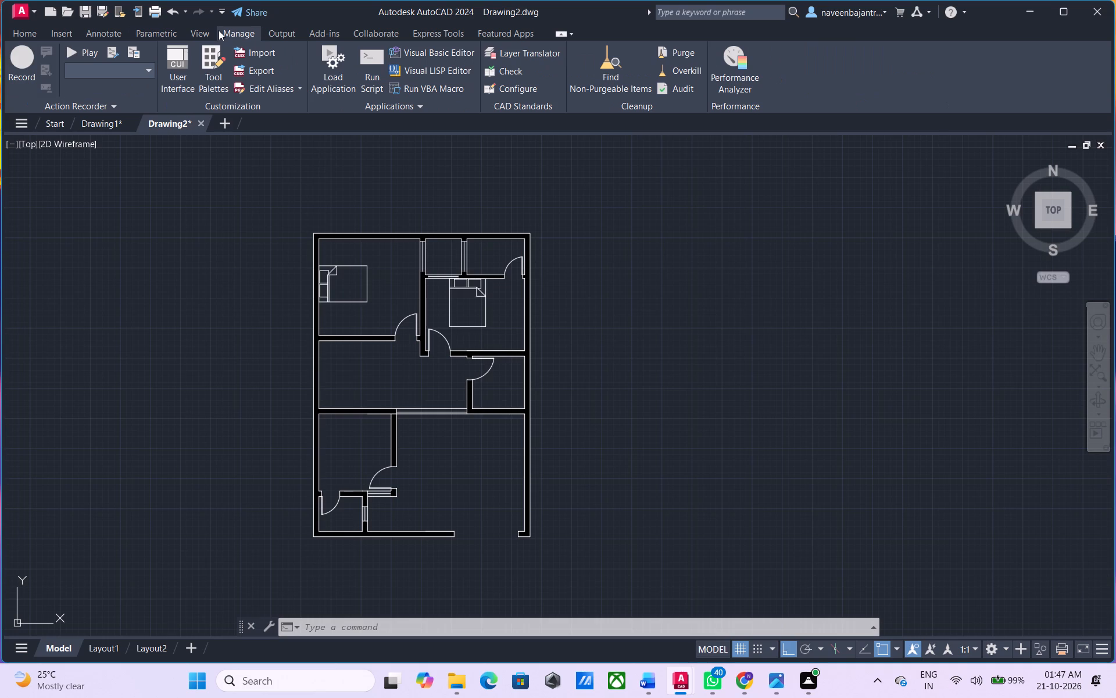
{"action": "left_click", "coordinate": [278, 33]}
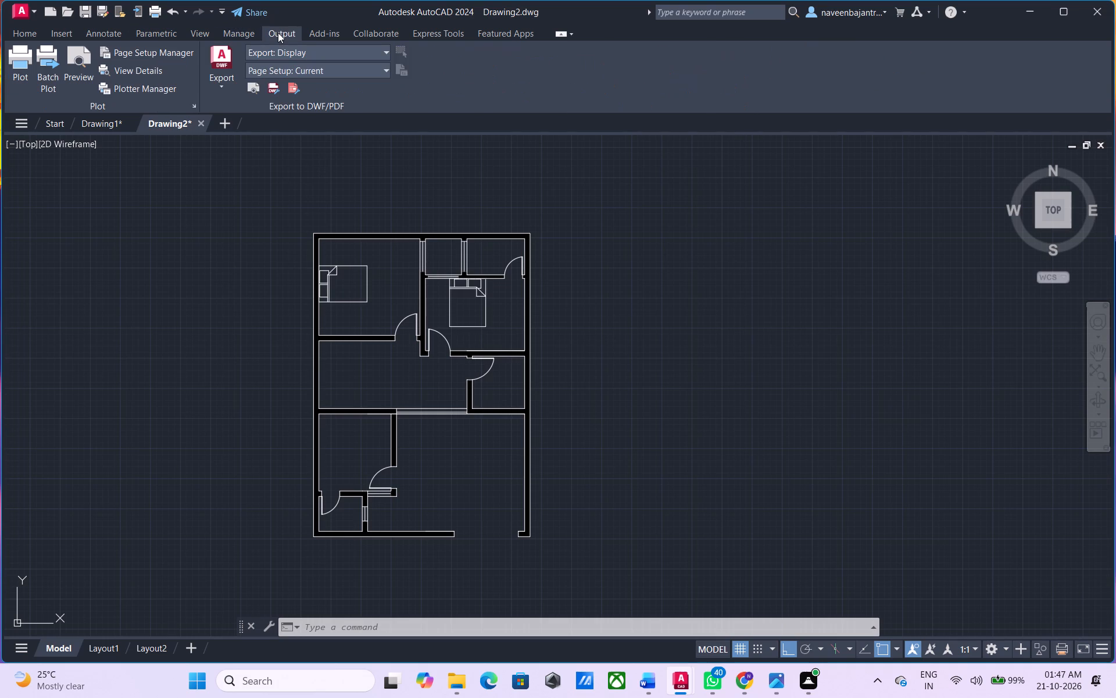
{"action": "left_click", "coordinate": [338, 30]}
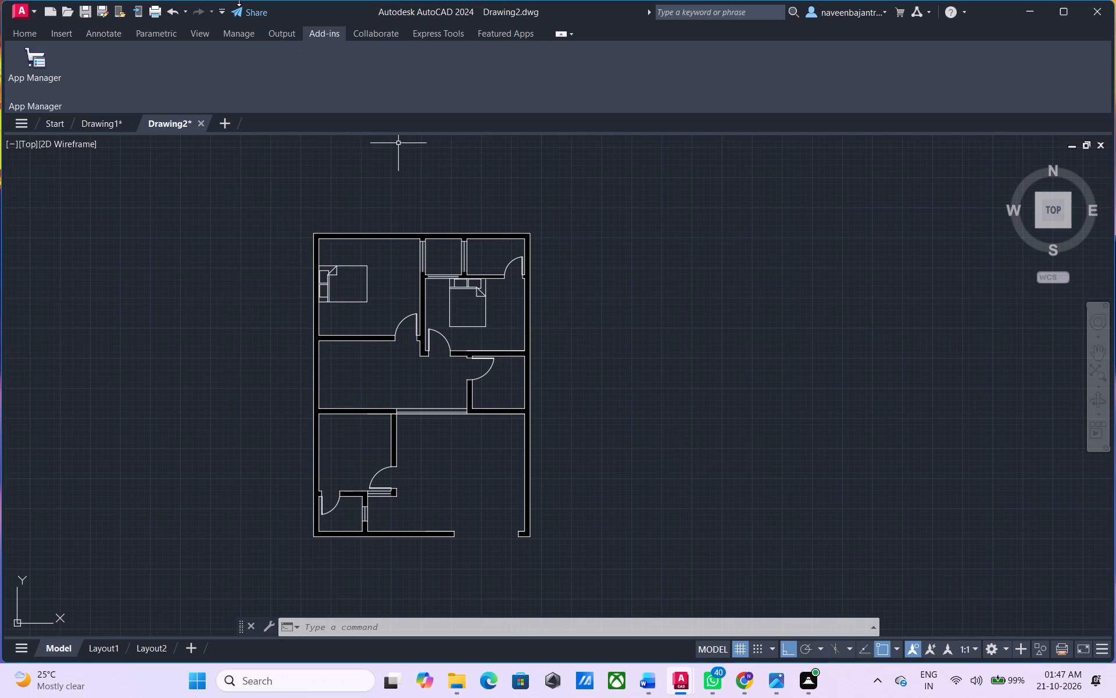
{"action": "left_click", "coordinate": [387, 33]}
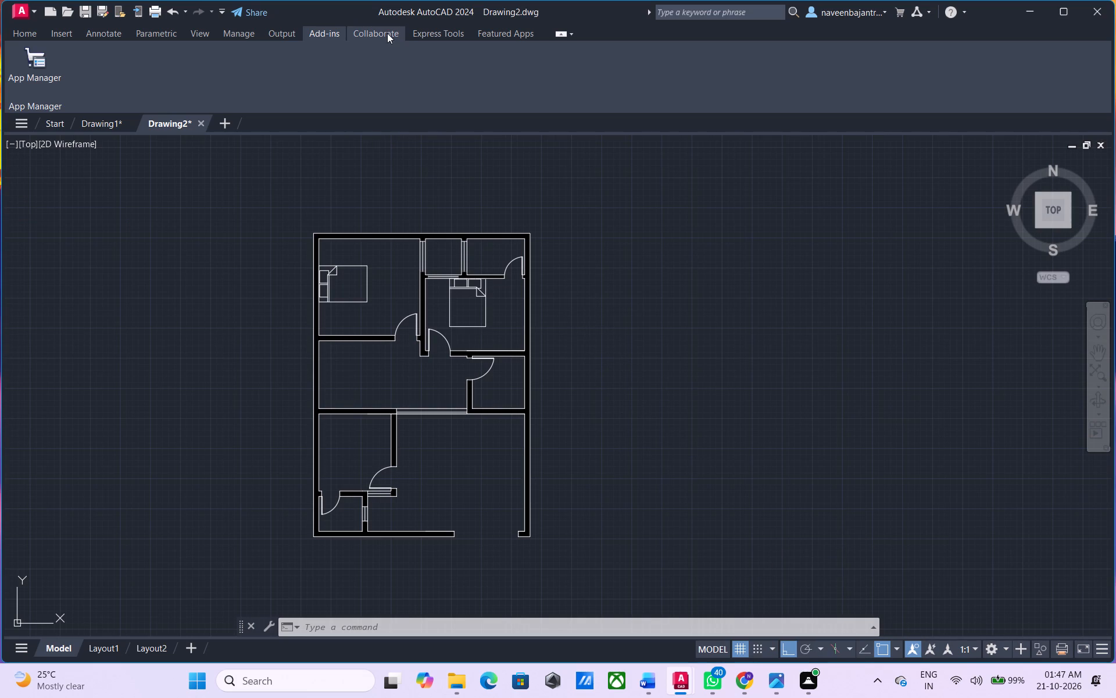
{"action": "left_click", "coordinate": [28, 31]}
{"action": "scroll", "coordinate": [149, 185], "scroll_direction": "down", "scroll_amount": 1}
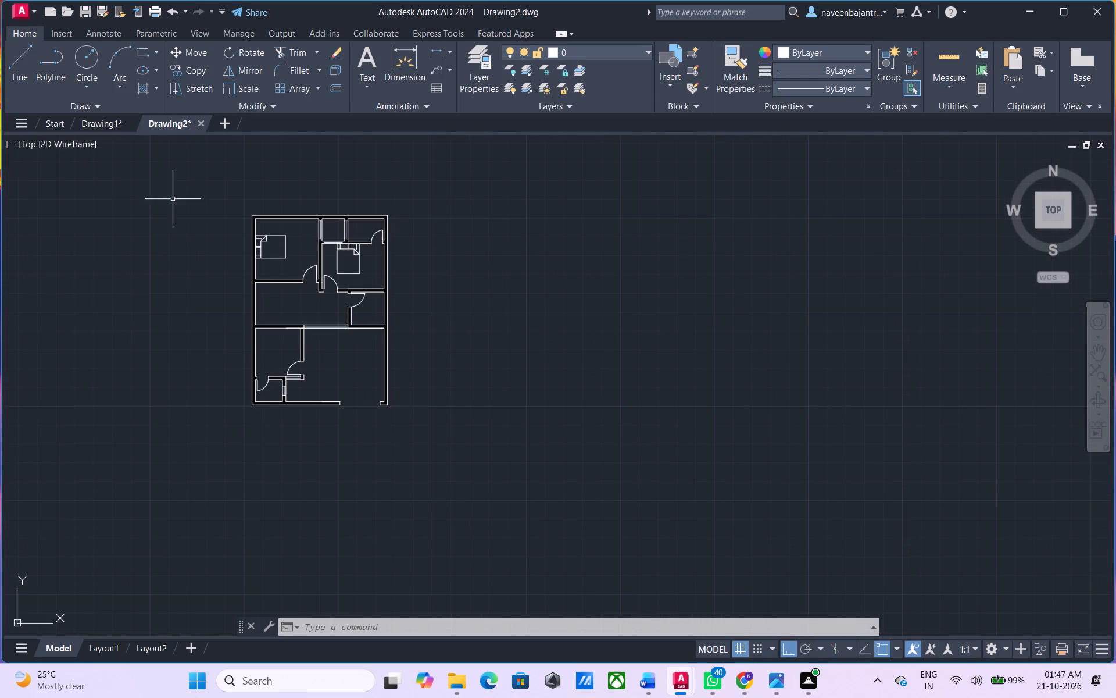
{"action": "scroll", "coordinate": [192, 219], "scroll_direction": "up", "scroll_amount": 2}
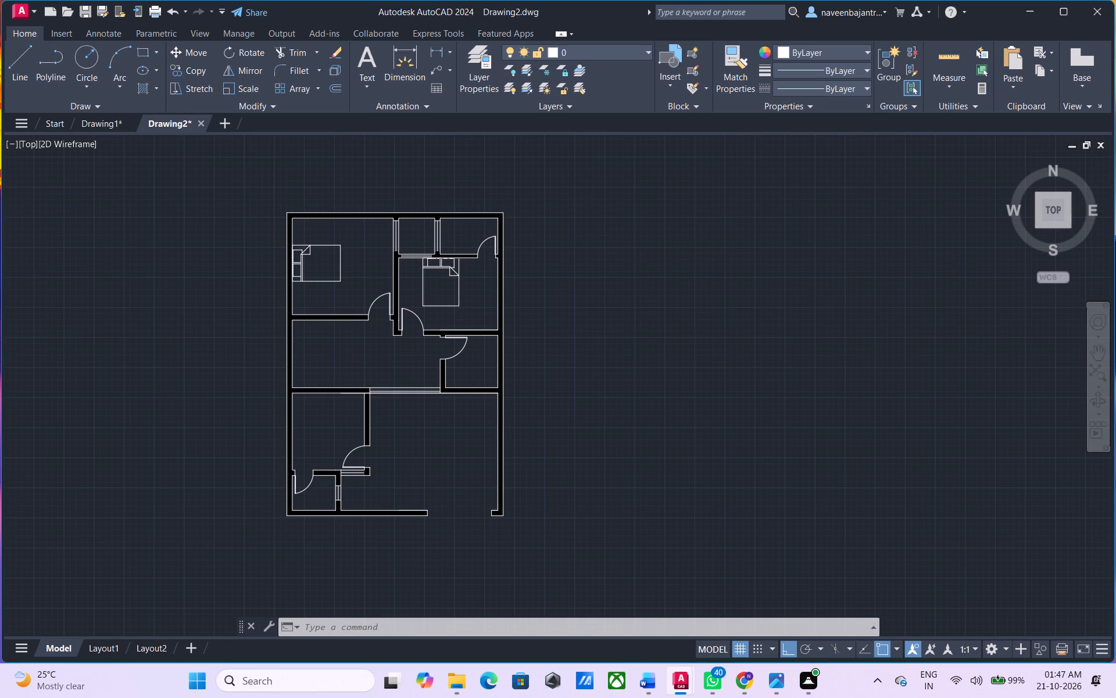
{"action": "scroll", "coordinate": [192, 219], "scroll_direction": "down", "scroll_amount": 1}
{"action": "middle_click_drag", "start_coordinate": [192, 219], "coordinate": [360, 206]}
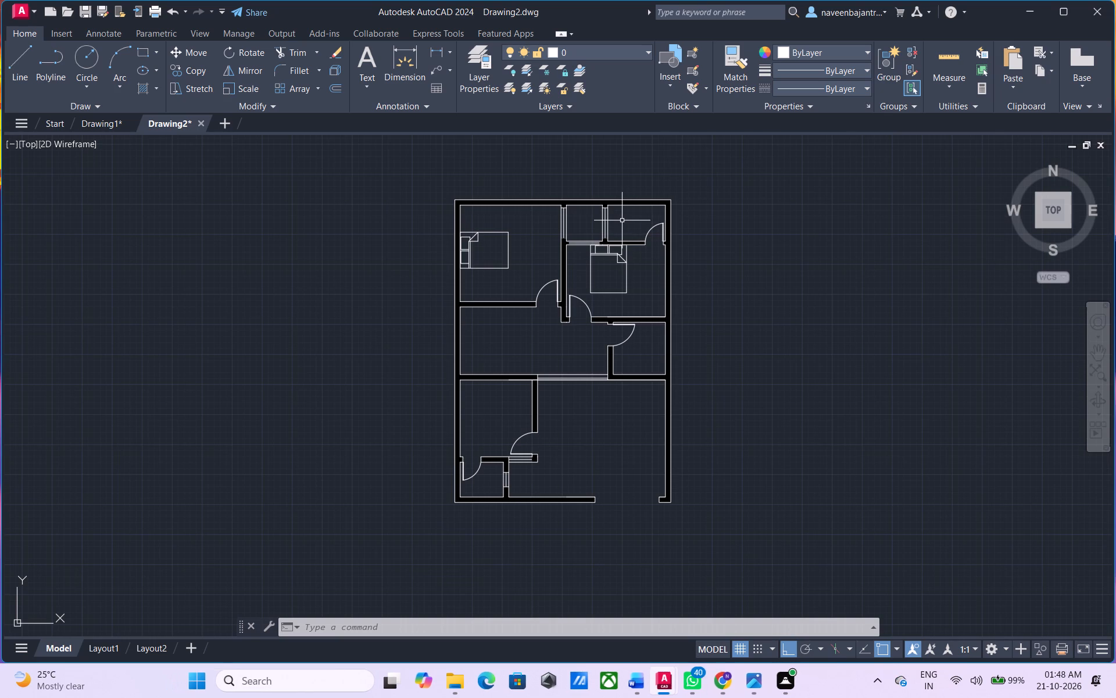
From DesignCenter's Kitchens.dwg blocks, insert the Range-Oven - 30 in top block in the empty space west of the floor plan.
{"action": "key", "text": "Escape"}
{"action": "type", "text": "DC"}
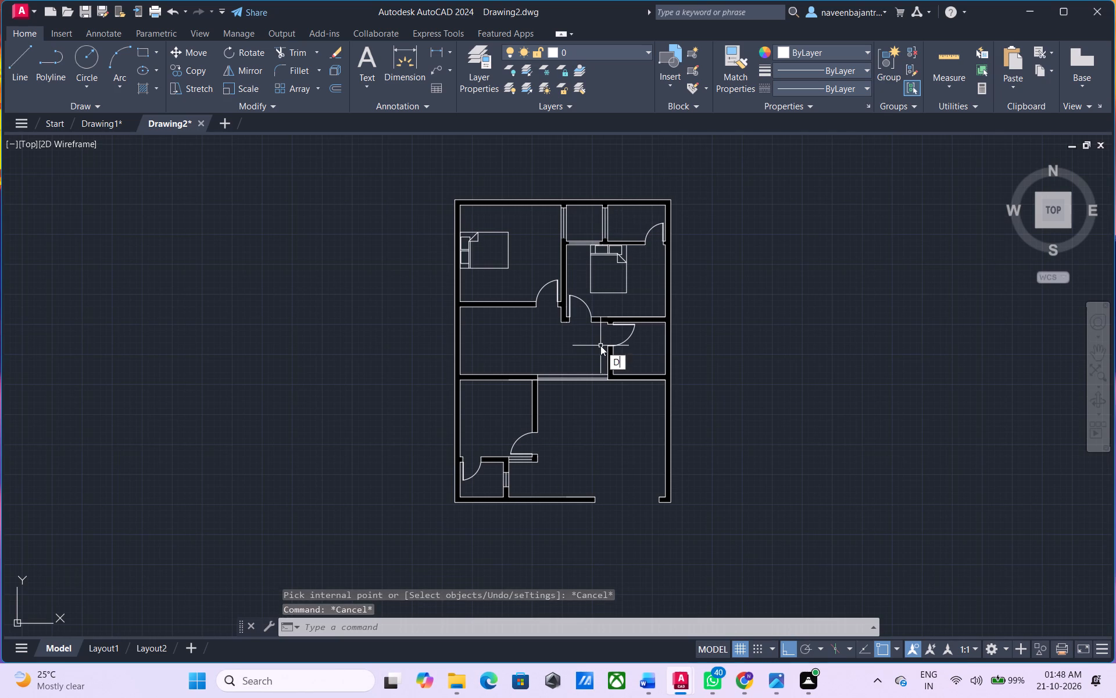
{"action": "key", "text": "space"}
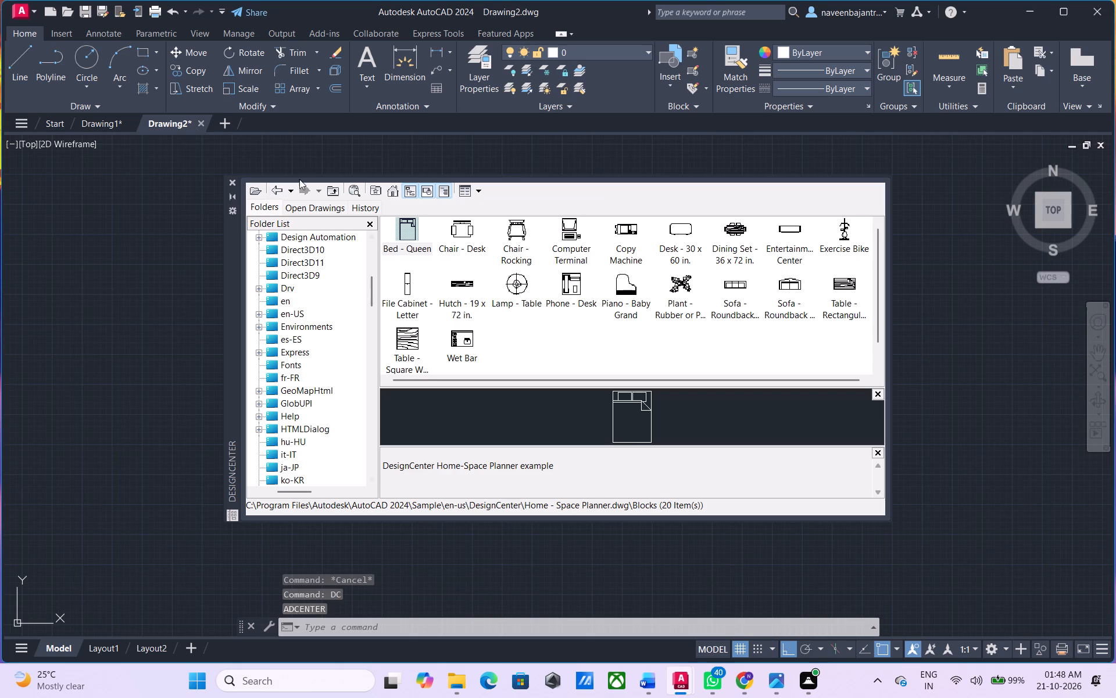
{"action": "left_click", "coordinate": [276, 188]}
{"action": "left_click", "coordinate": [276, 188]}
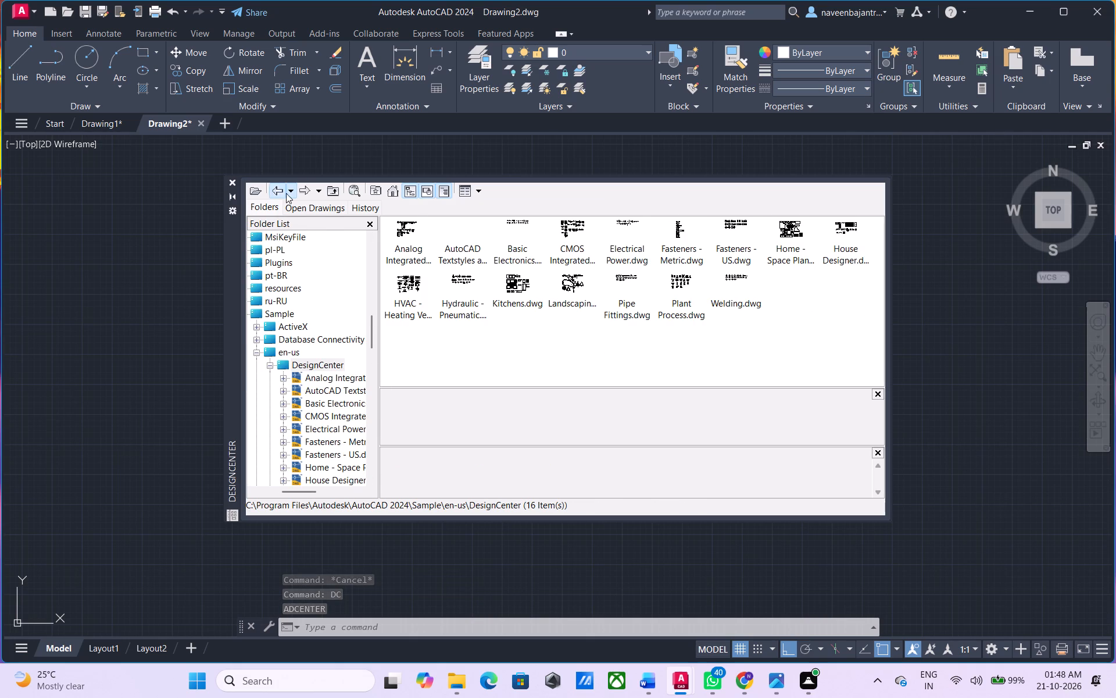
{"action": "double_click", "coordinate": [518, 287]}
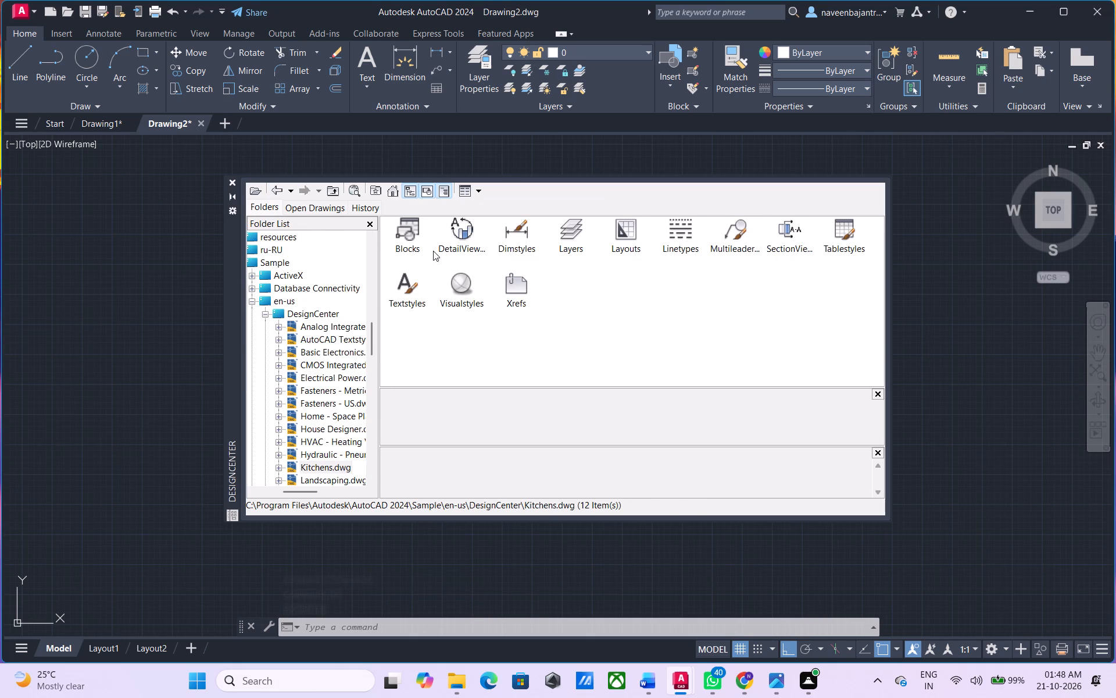
{"action": "double_click", "coordinate": [421, 241]}
{"action": "left_click_drag", "start_coordinate": [619, 284], "coordinate": [602, 287]}
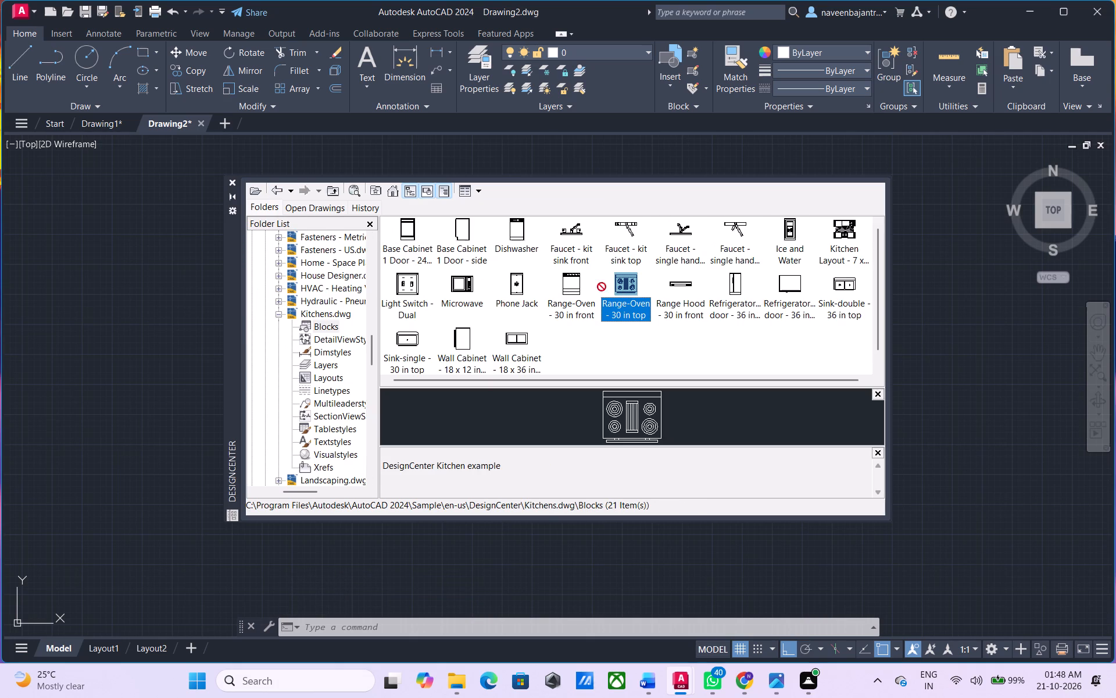
{"action": "left_click_drag", "start_coordinate": [602, 287], "coordinate": [171, 291]}
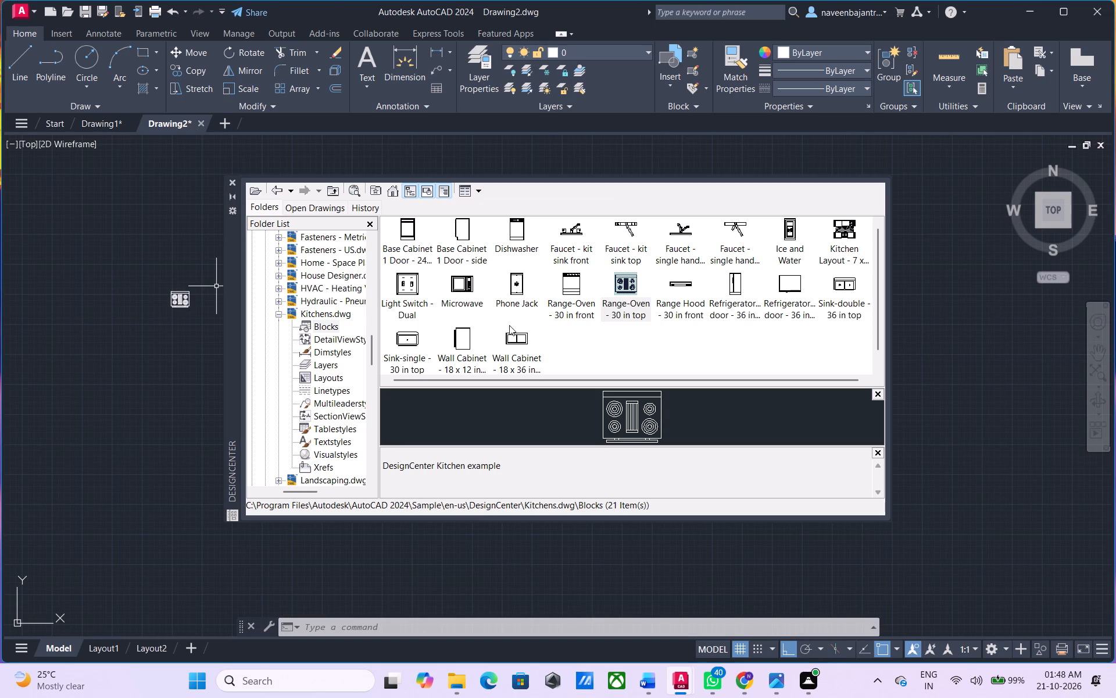
Insert the Sink-single - 30 in top block below the range-oven outside the plan and close DesignCenter.
{"action": "left_click", "coordinate": [458, 282]}
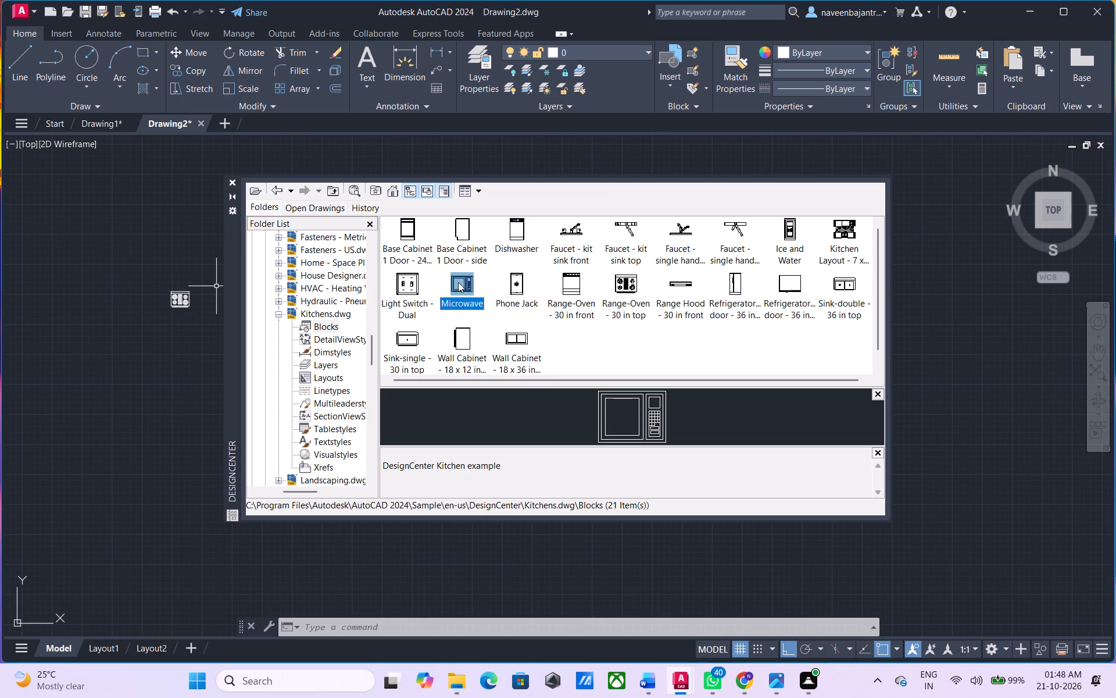
{"action": "left_click_drag", "start_coordinate": [417, 341], "coordinate": [416, 341]}
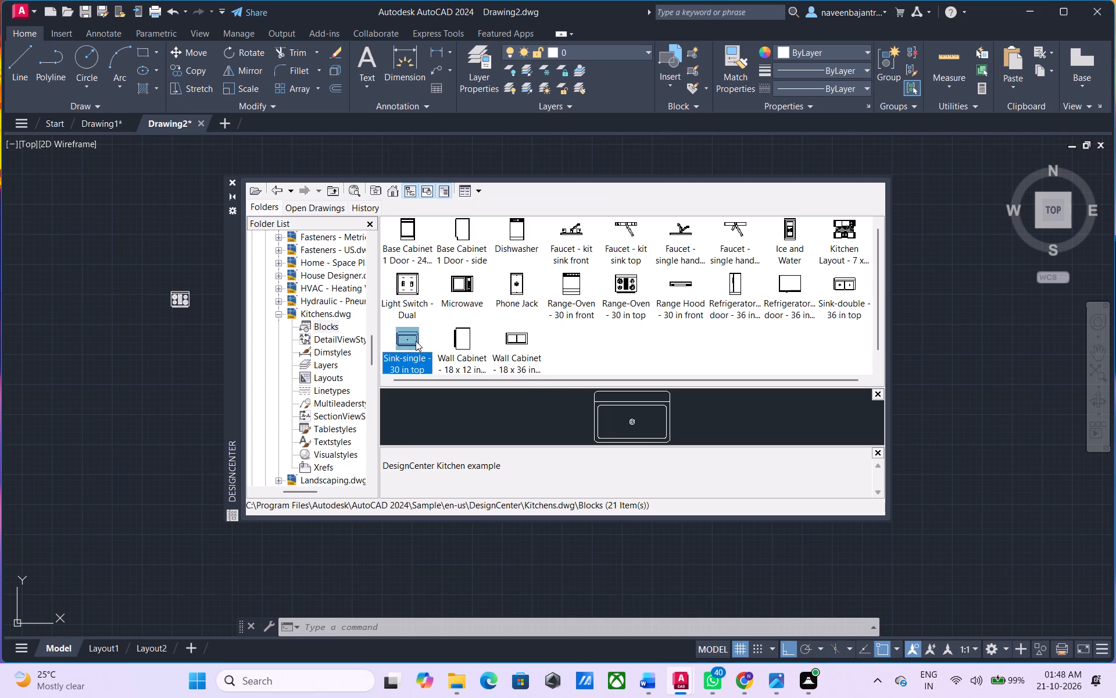
{"action": "left_click_drag", "start_coordinate": [416, 341], "coordinate": [184, 358]}
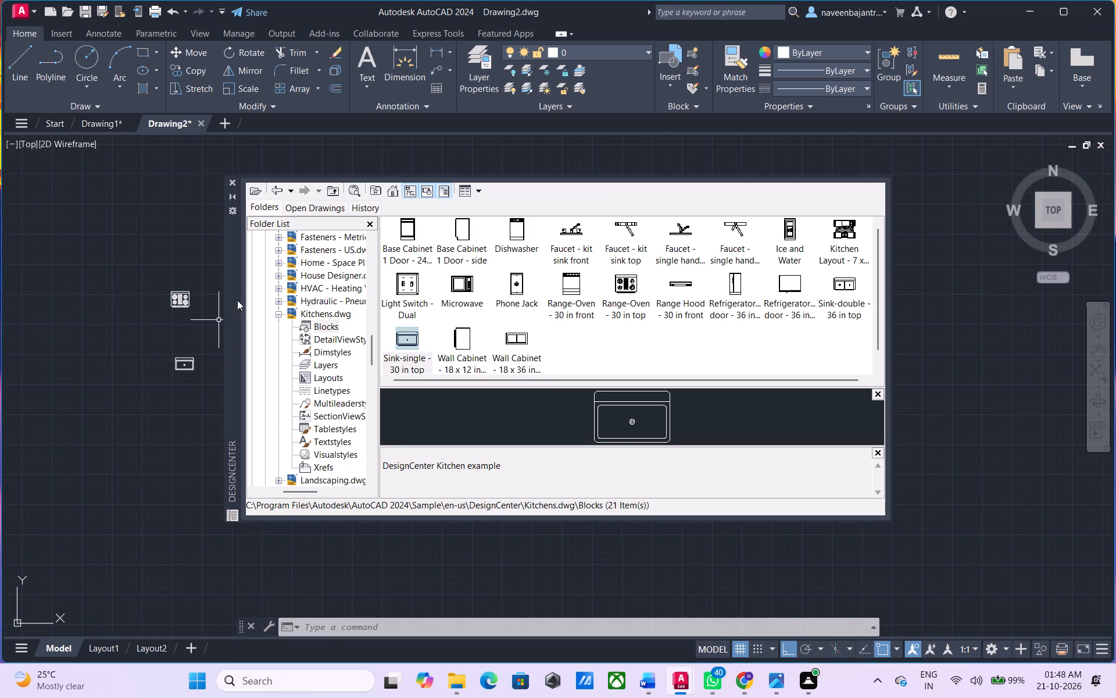
{"action": "left_click", "coordinate": [234, 181]}
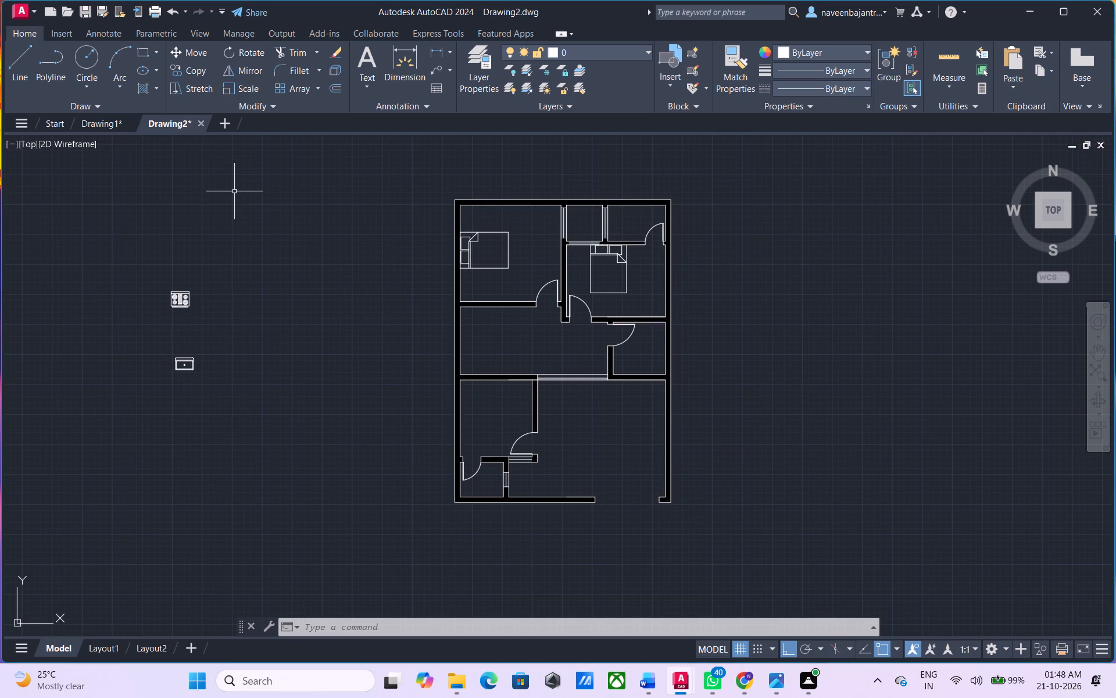
Rotate the range-oven block 270 degrees about its lower-right corner so its back faces east.
{"action": "left_click", "coordinate": [186, 293]}
{"action": "type", "text": "RO"}
{"action": "key", "text": "space"}
{"action": "scroll", "coordinate": [220, 291], "scroll_direction": "up", "scroll_amount": 2}
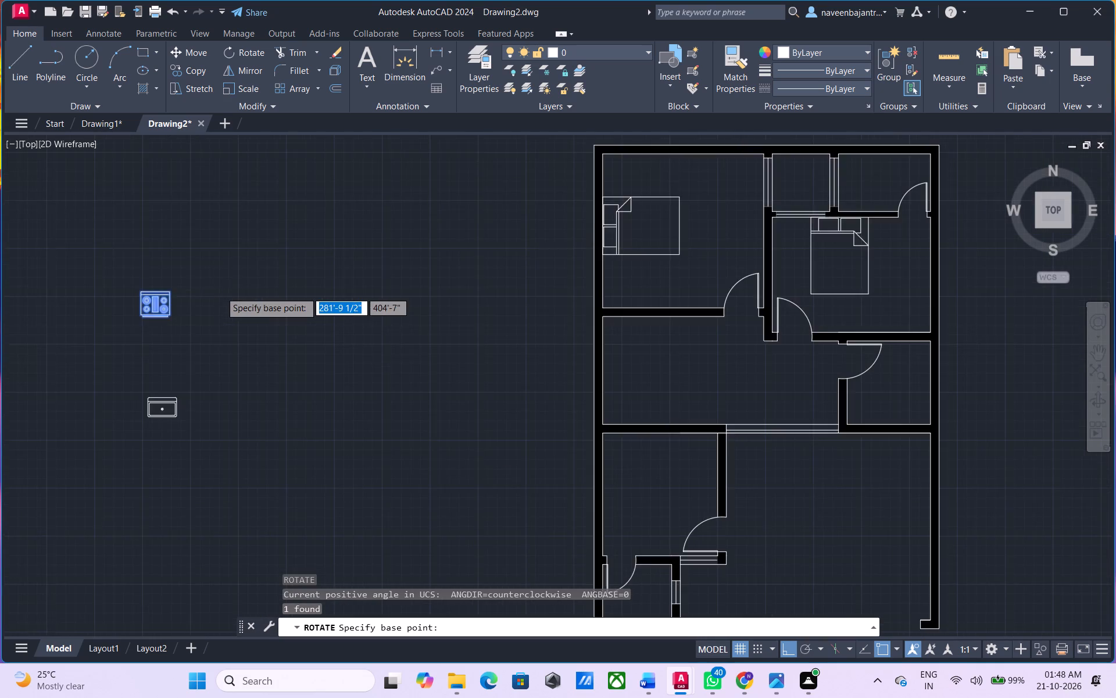
{"action": "left_click", "coordinate": [141, 329]}
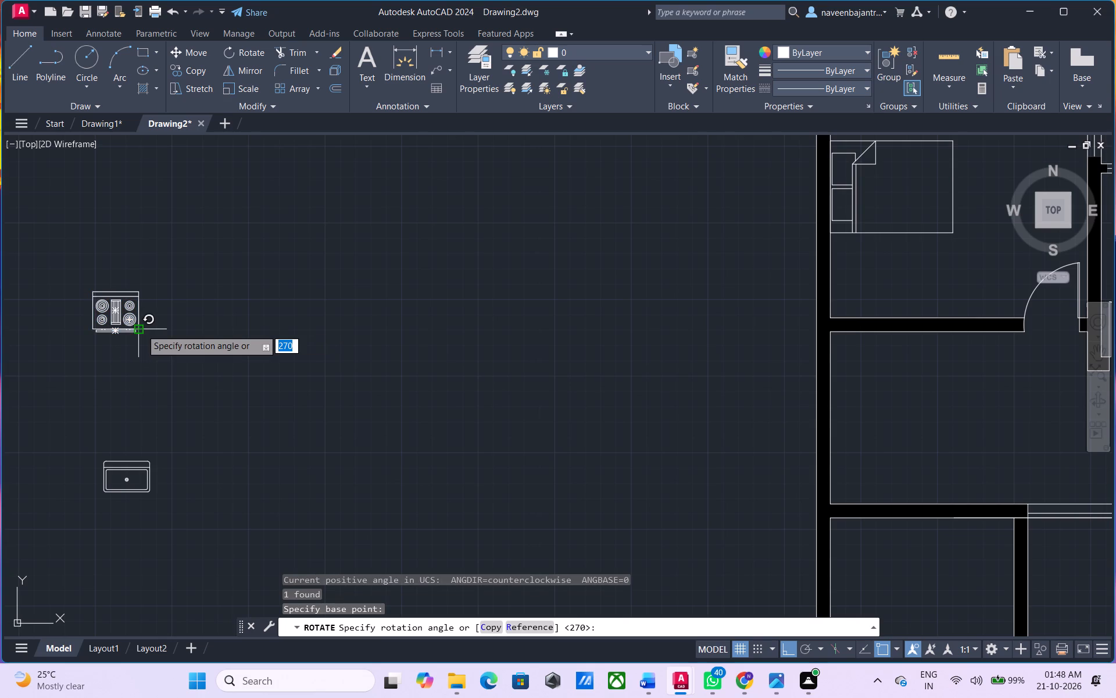
{"action": "left_click", "coordinate": [140, 336]}
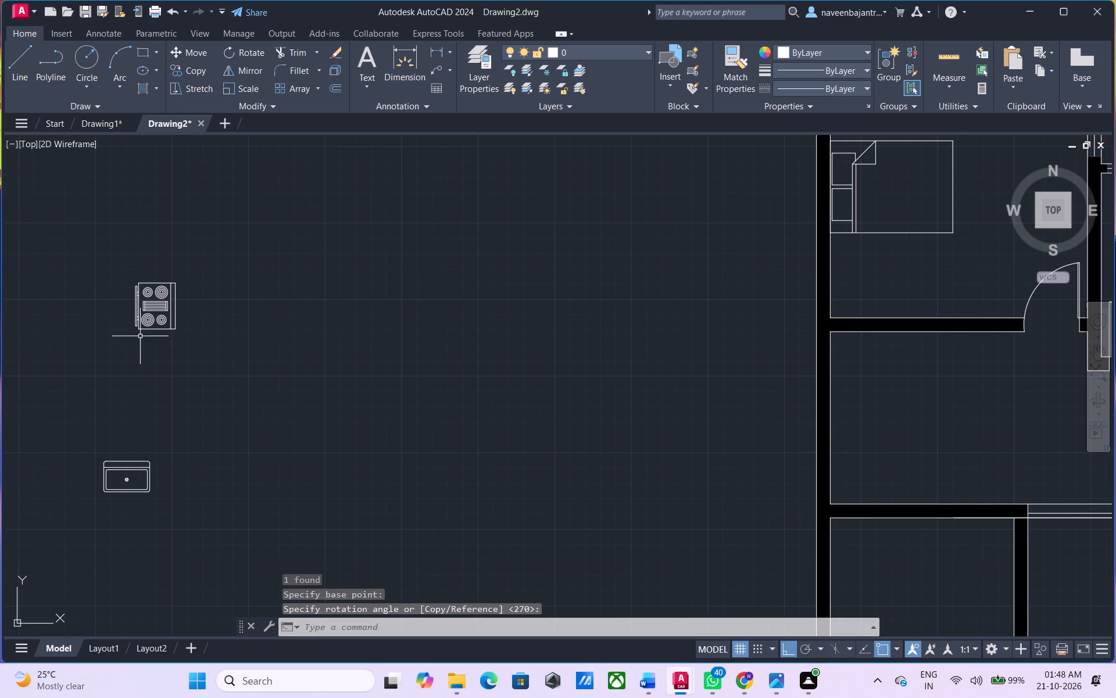
{"action": "key", "text": "Escape"}
Rotate the sink block 180 degrees about its upper-right corner so its back faces south.
{"action": "left_click", "coordinate": [150, 461]}
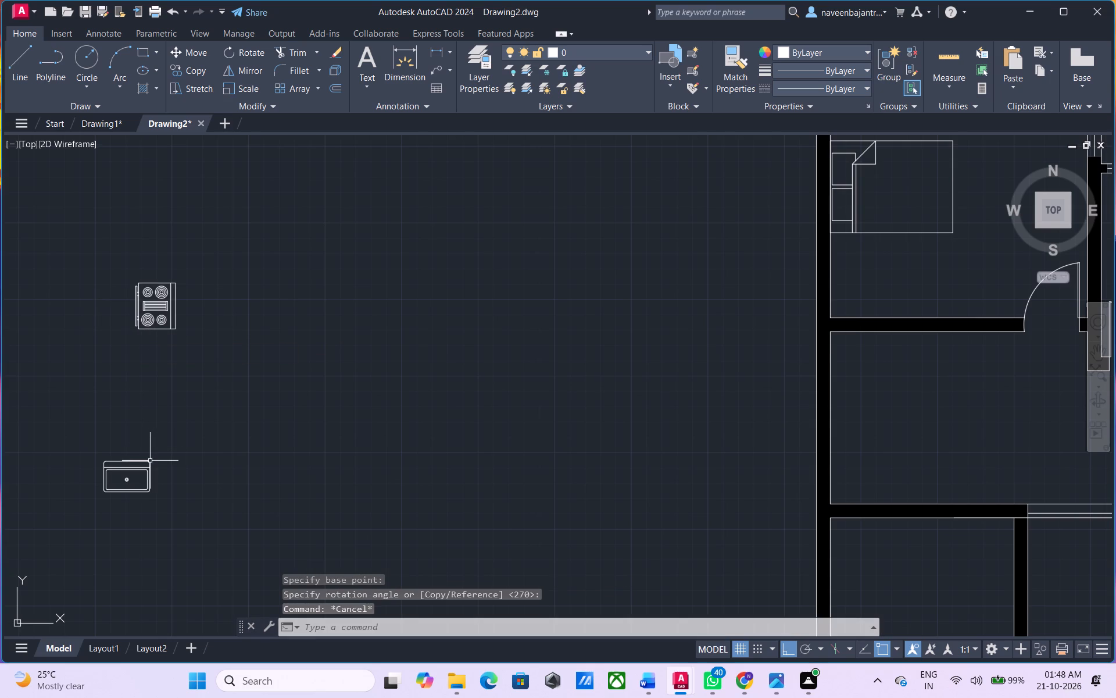
{"action": "type", "text": "RO"}
{"action": "key", "text": "space"}
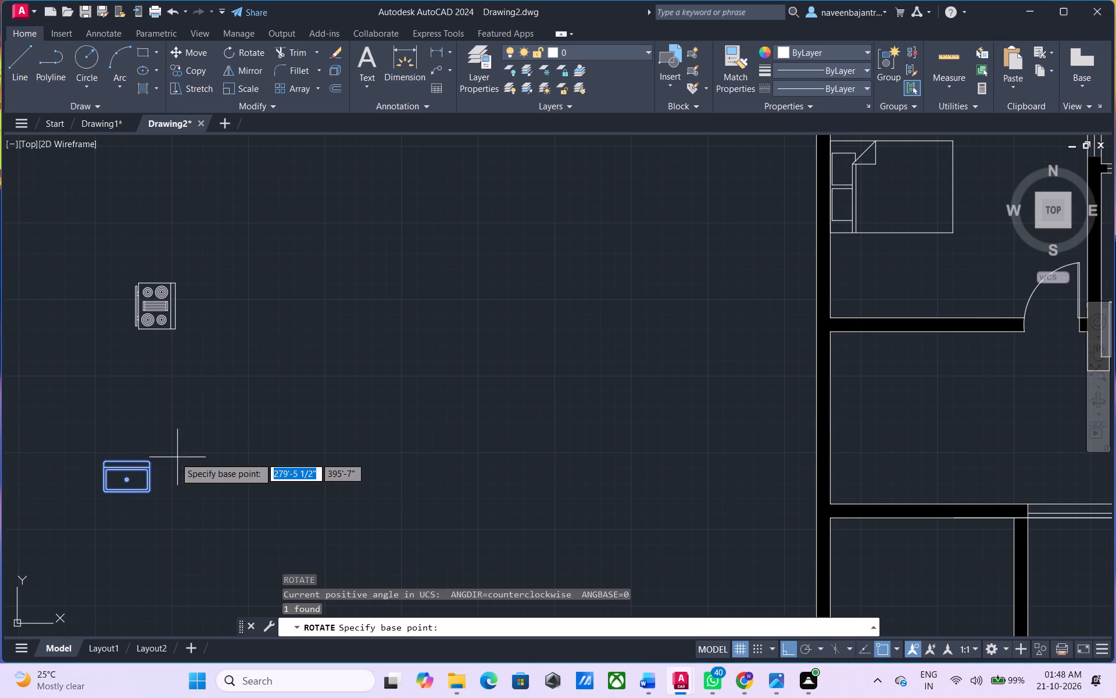
{"action": "left_click", "coordinate": [152, 460]}
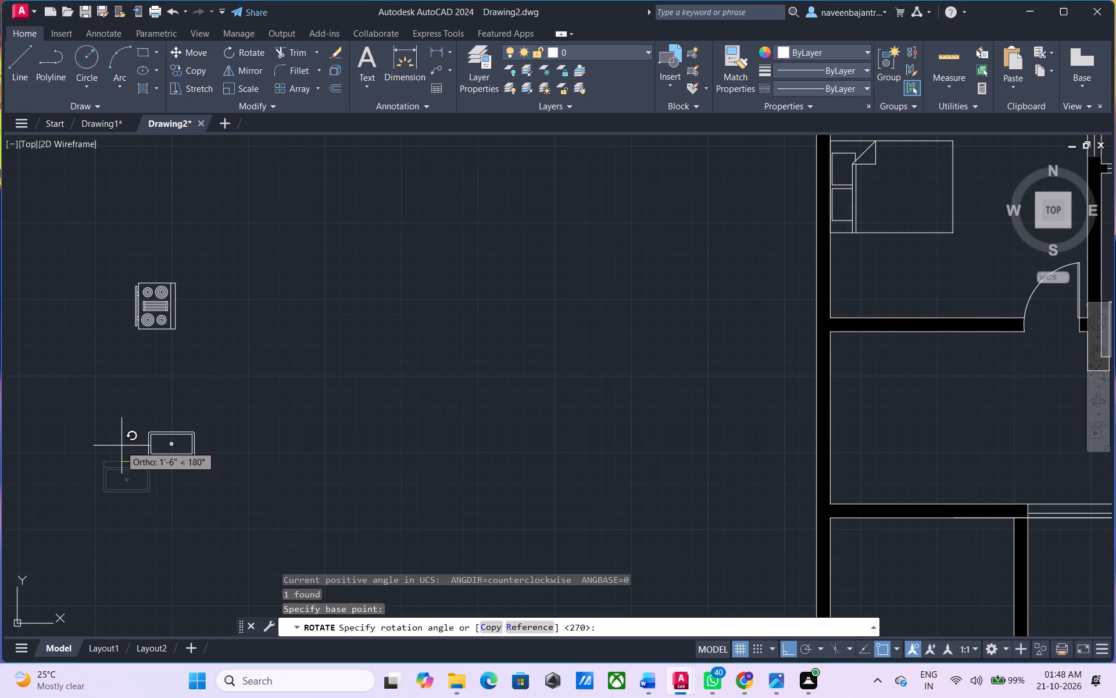
{"action": "left_click", "coordinate": [120, 446]}
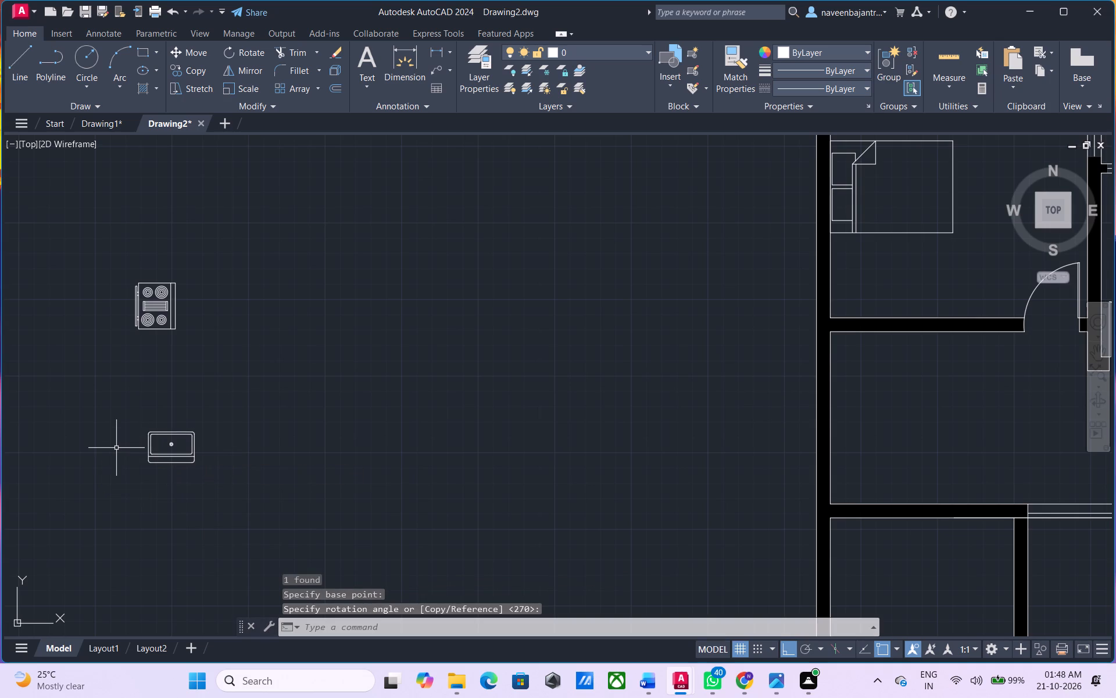
Move the range-oven, with ortho off, from outside the plan to the kitchen's east wall, using its lower-right corner as base point.
{"action": "scroll", "coordinate": [116, 449], "scroll_direction": "down", "scroll_amount": 1}
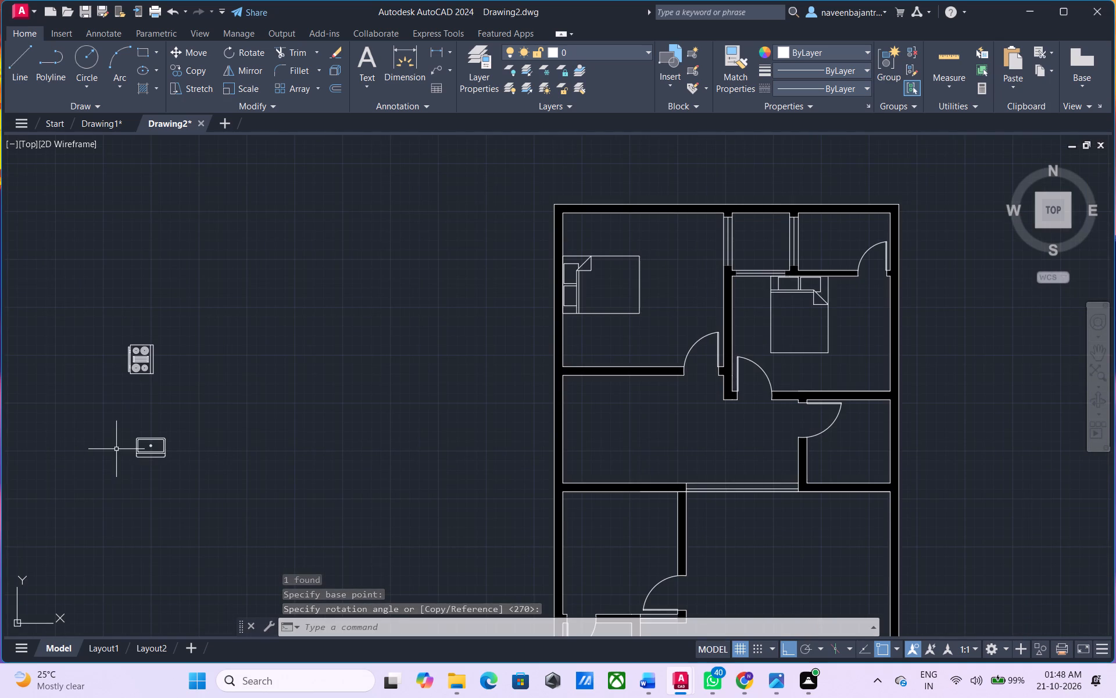
{"action": "left_click", "coordinate": [155, 375]}
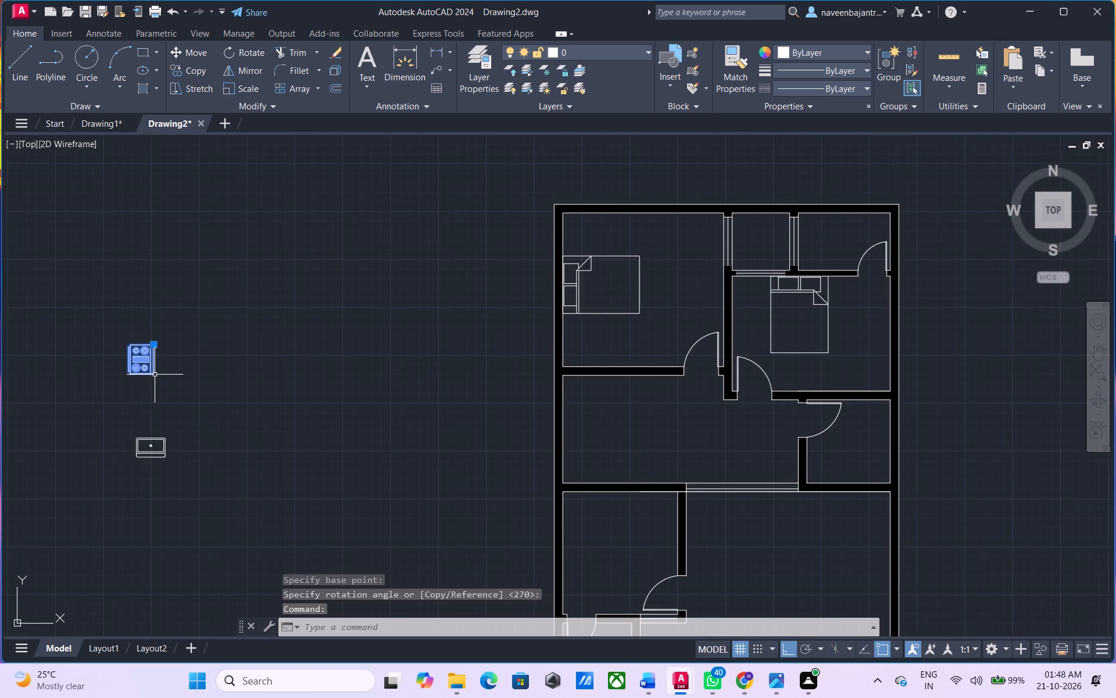
{"action": "type", "text": "M"}
{"action": "key", "text": "space"}
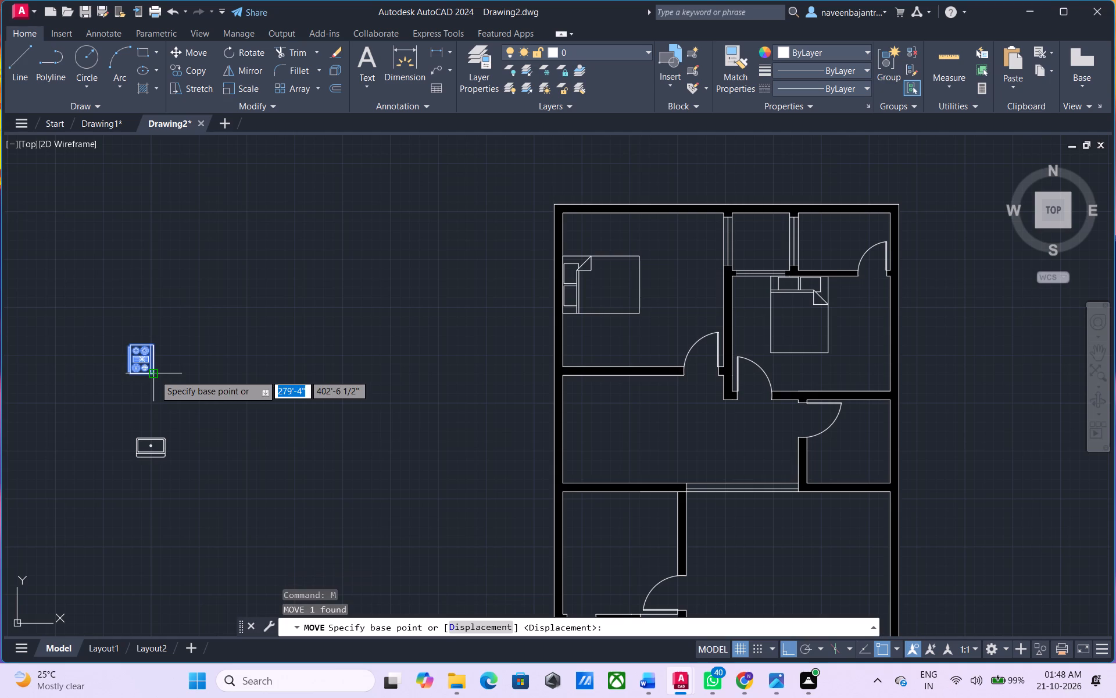
{"action": "key", "text": "F8"}
{"action": "left_click", "coordinate": [155, 375]}
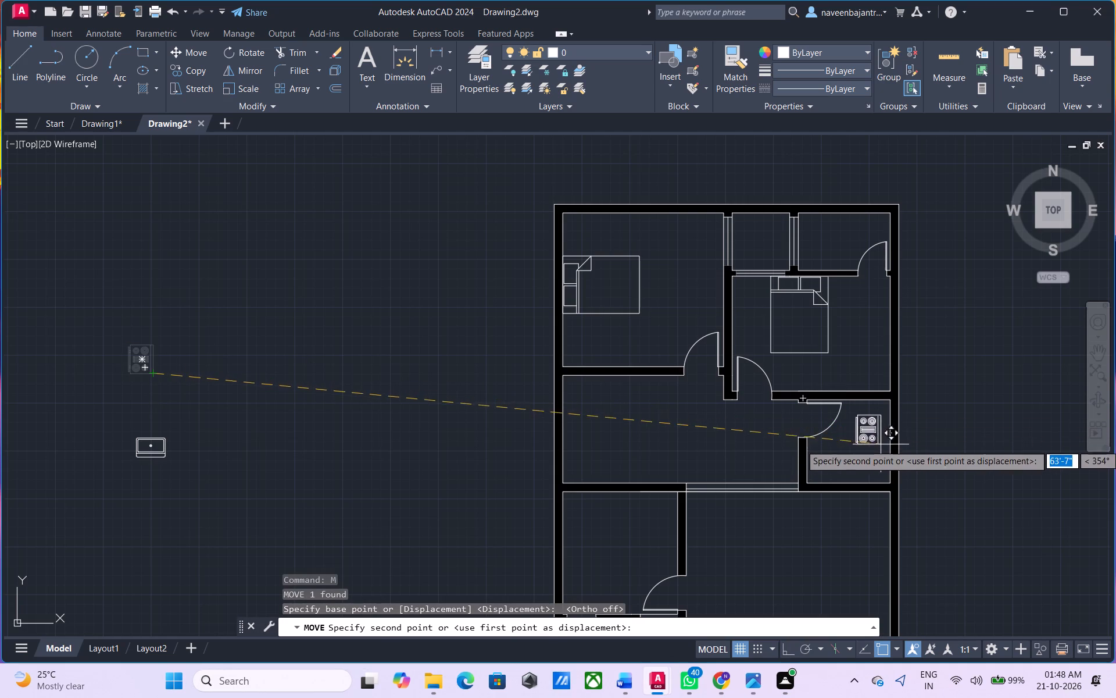
{"action": "scroll", "coordinate": [882, 450], "scroll_direction": "up", "scroll_amount": 3}
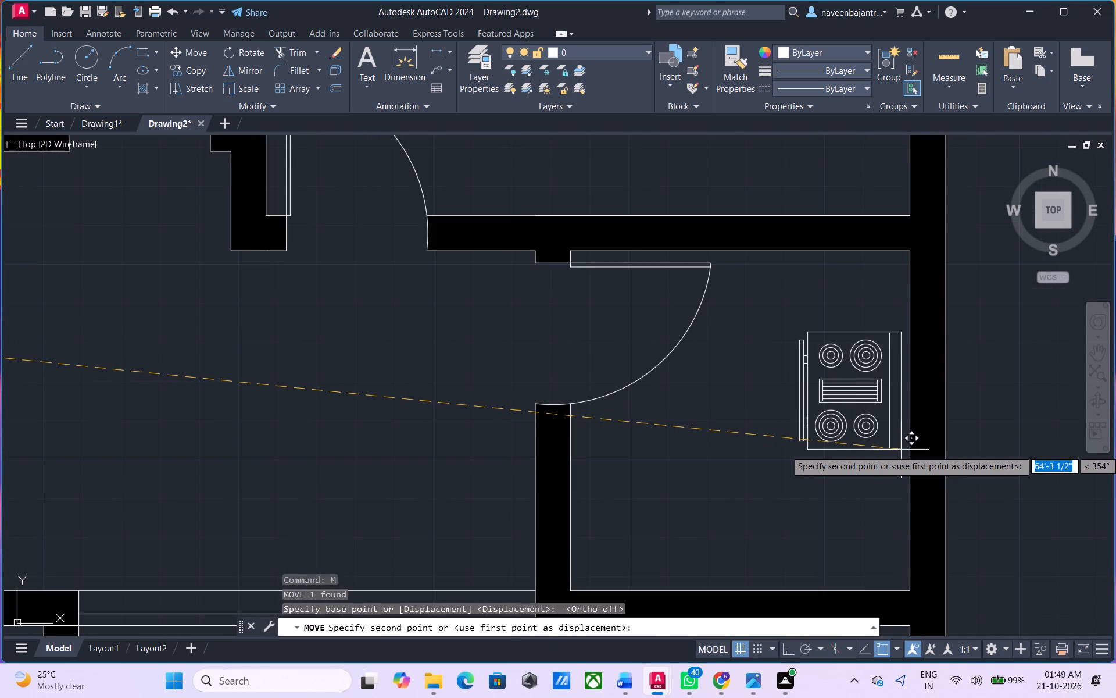
{"action": "left_click", "coordinate": [904, 450]}
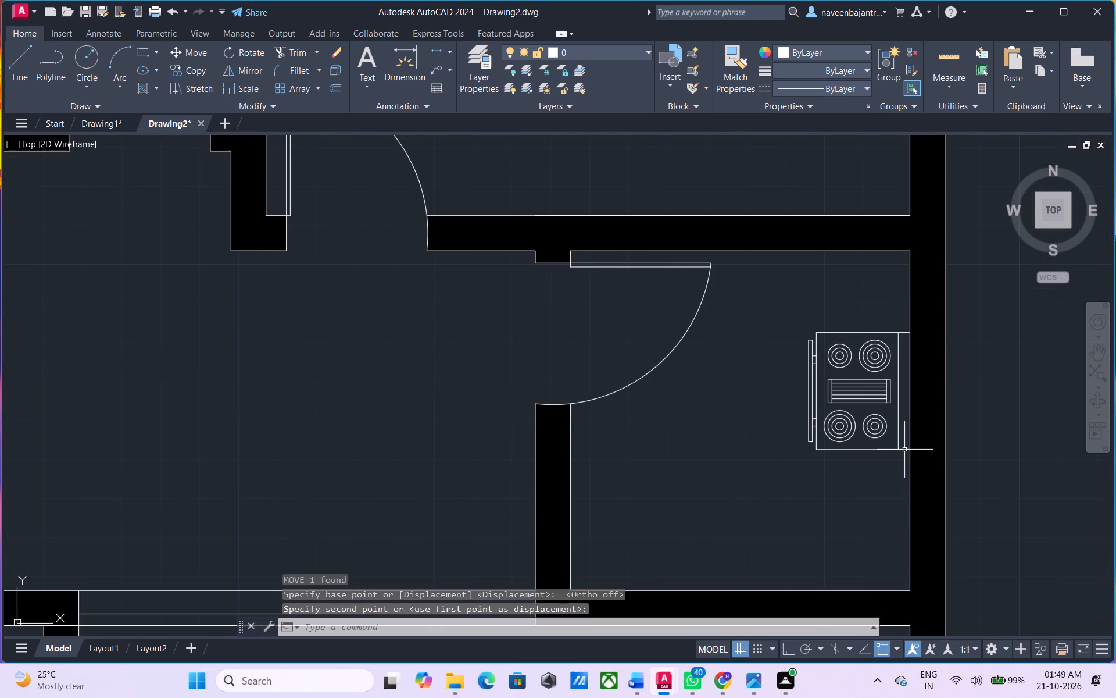
{"action": "key", "text": "Escape"}
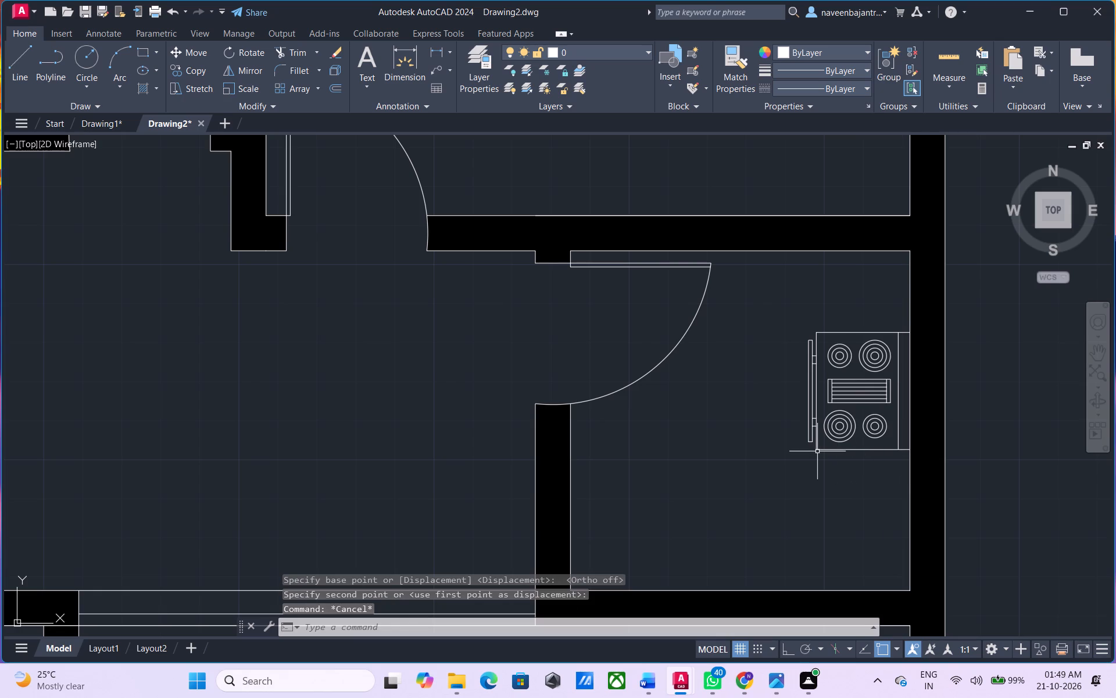
Scale the range-oven down to about half its size from its lower-left corner.
{"action": "left_click", "coordinate": [817, 450]}
{"action": "type", "text": "SC"}
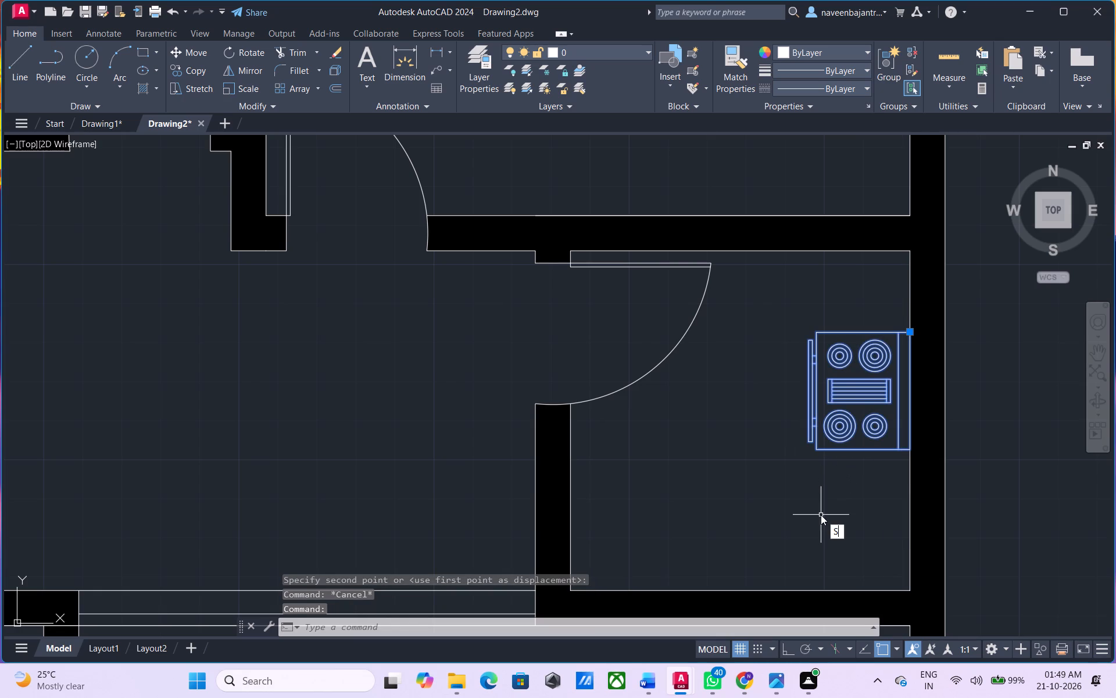
{"action": "key", "text": "space"}
{"action": "left_click", "coordinate": [816, 455]}
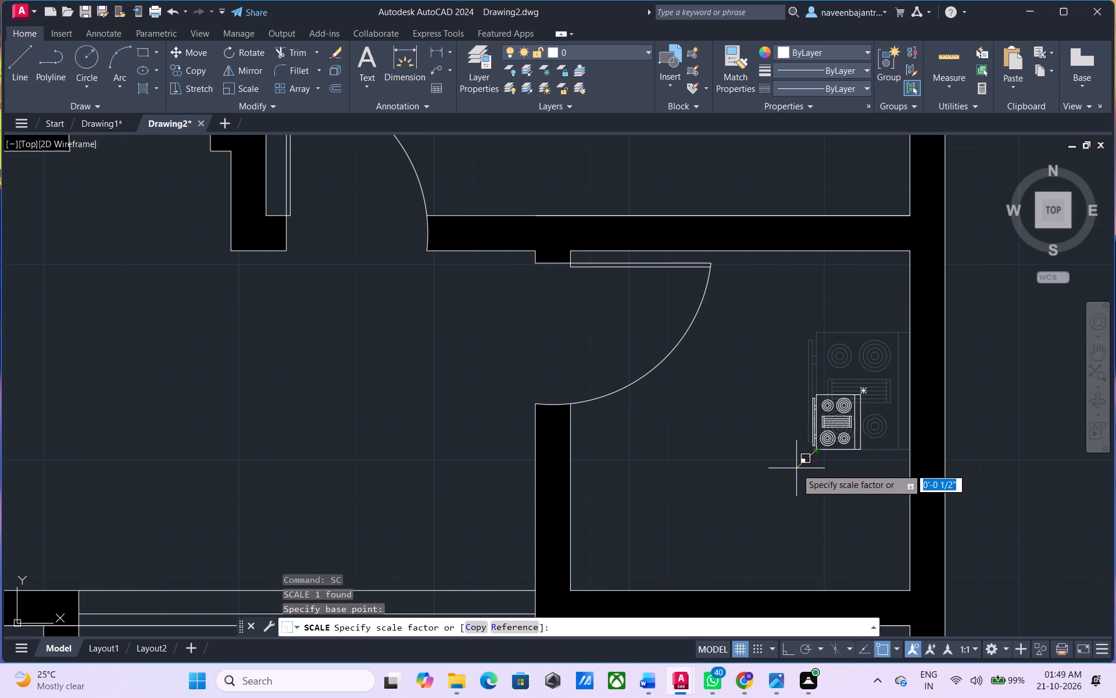
{"action": "left_click", "coordinate": [795, 471]}
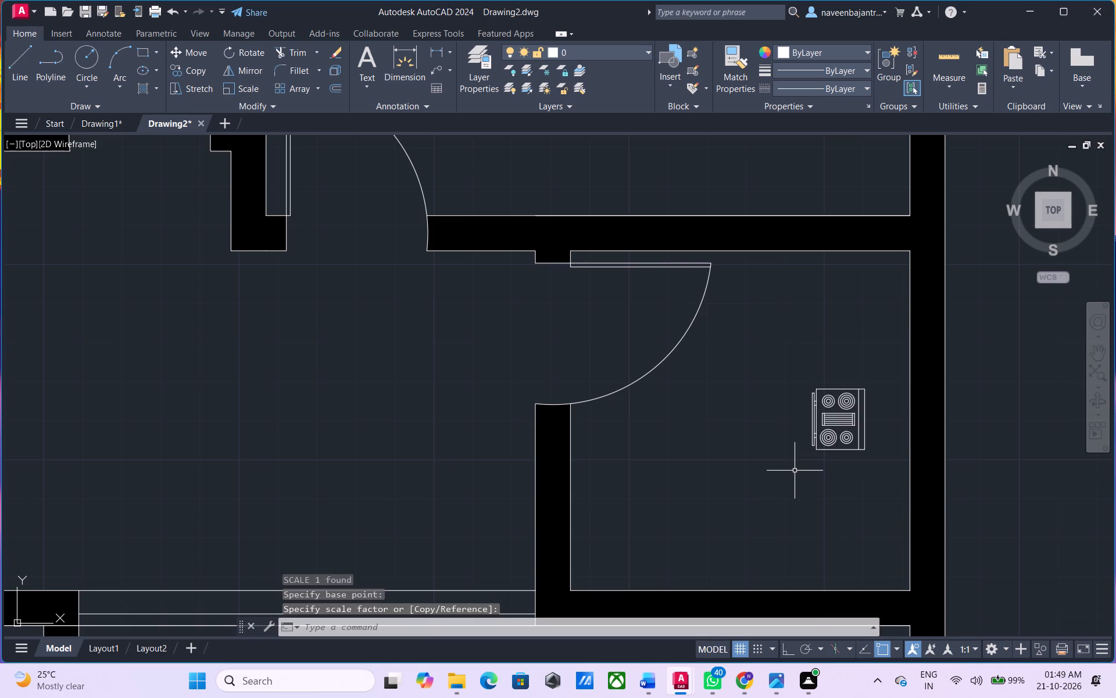
{"action": "key", "text": "Escape"}
Move the reduced range-oven east so its back sits close against the kitchen's east wall.
{"action": "left_click", "coordinate": [814, 449]}
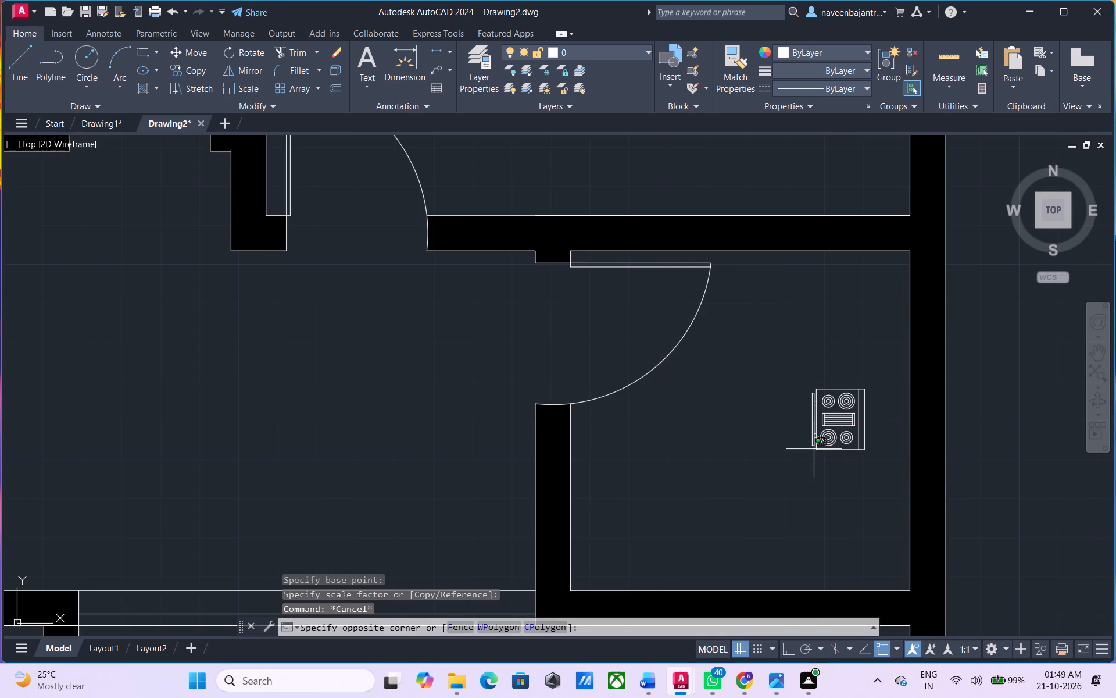
{"action": "key", "text": "Escape"}
{"action": "left_click", "coordinate": [818, 448]}
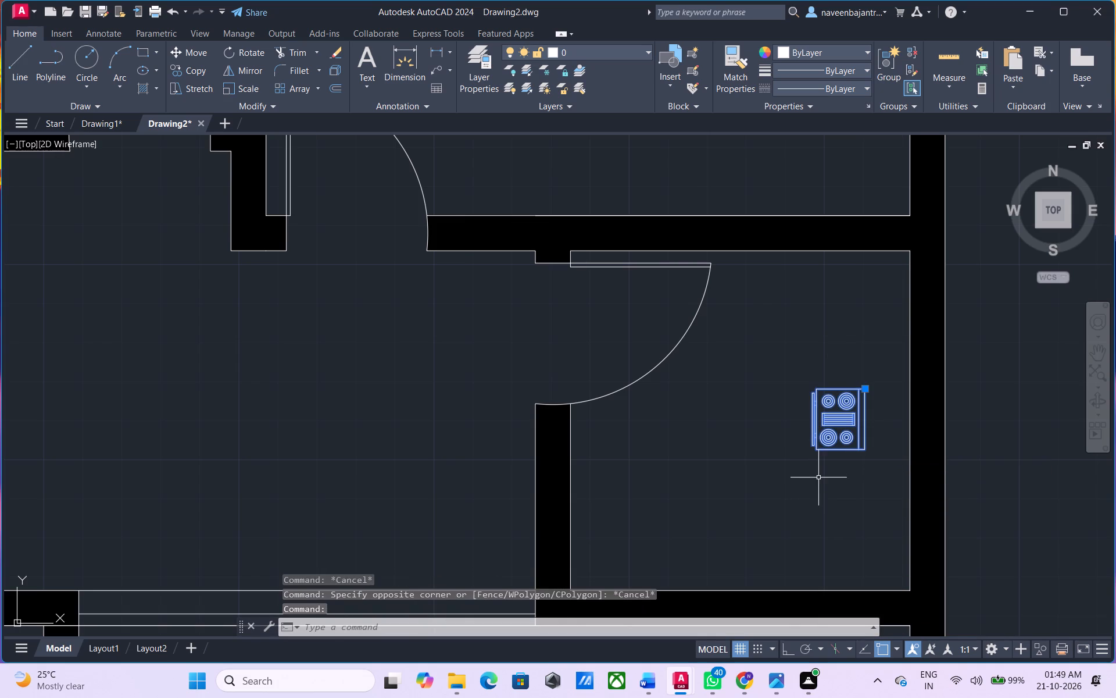
{"action": "type", "text": "M"}
{"action": "key", "text": "space"}
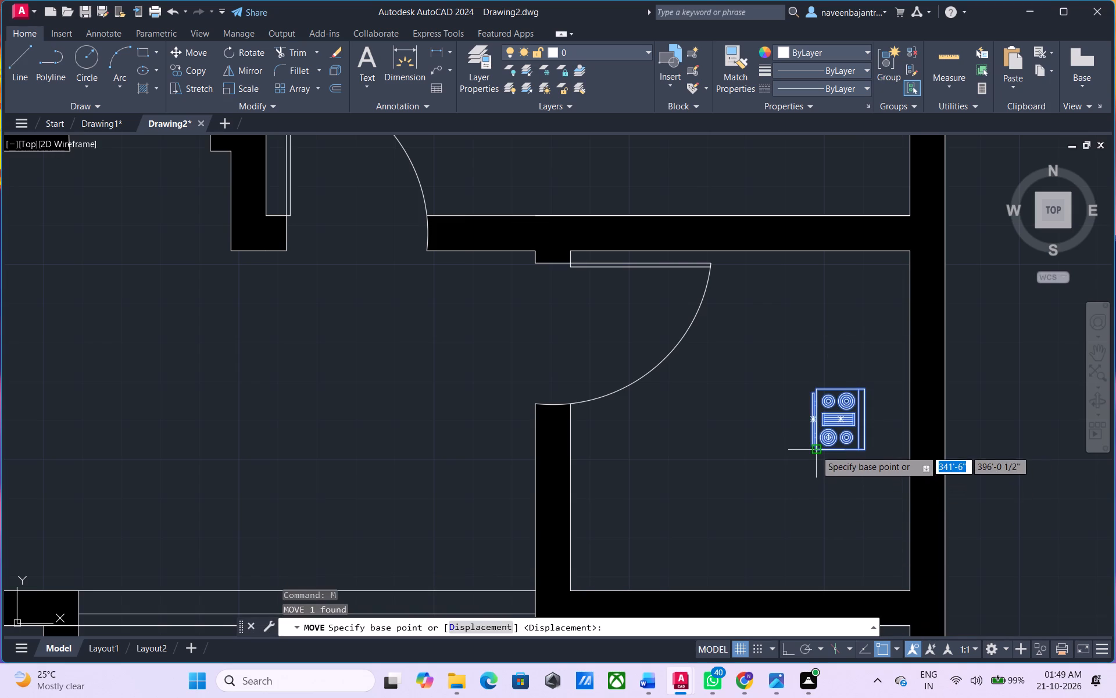
{"action": "left_click", "coordinate": [815, 450]}
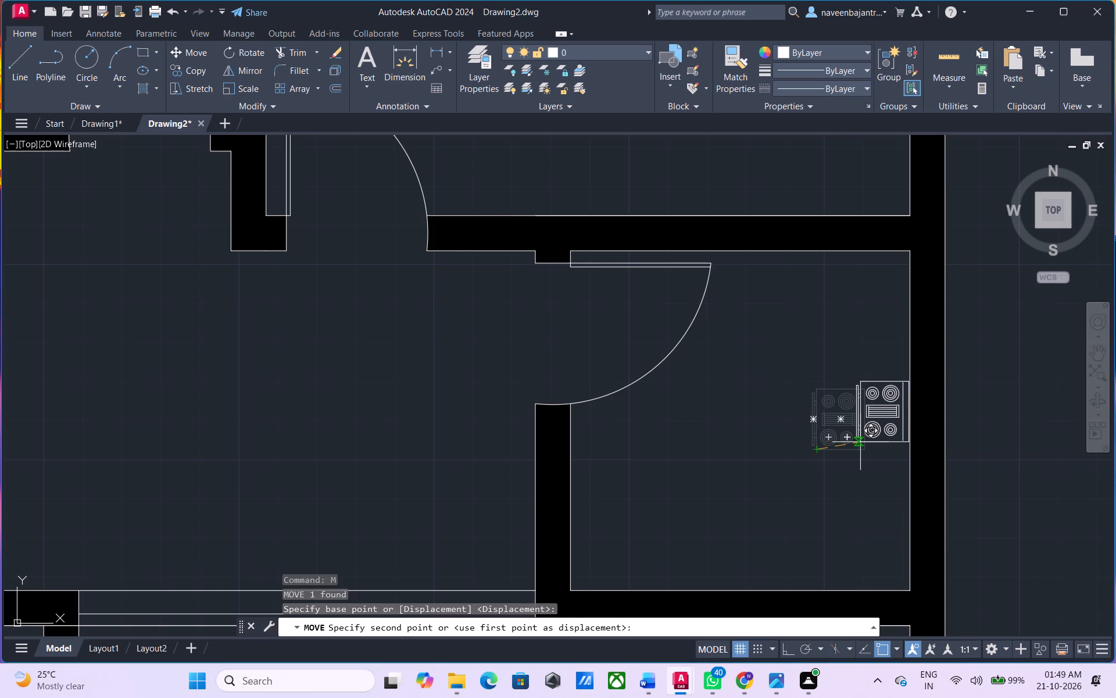
{"action": "left_click", "coordinate": [860, 442]}
{"action": "key", "text": "Escape"}
{"action": "key", "text": "Escape"}
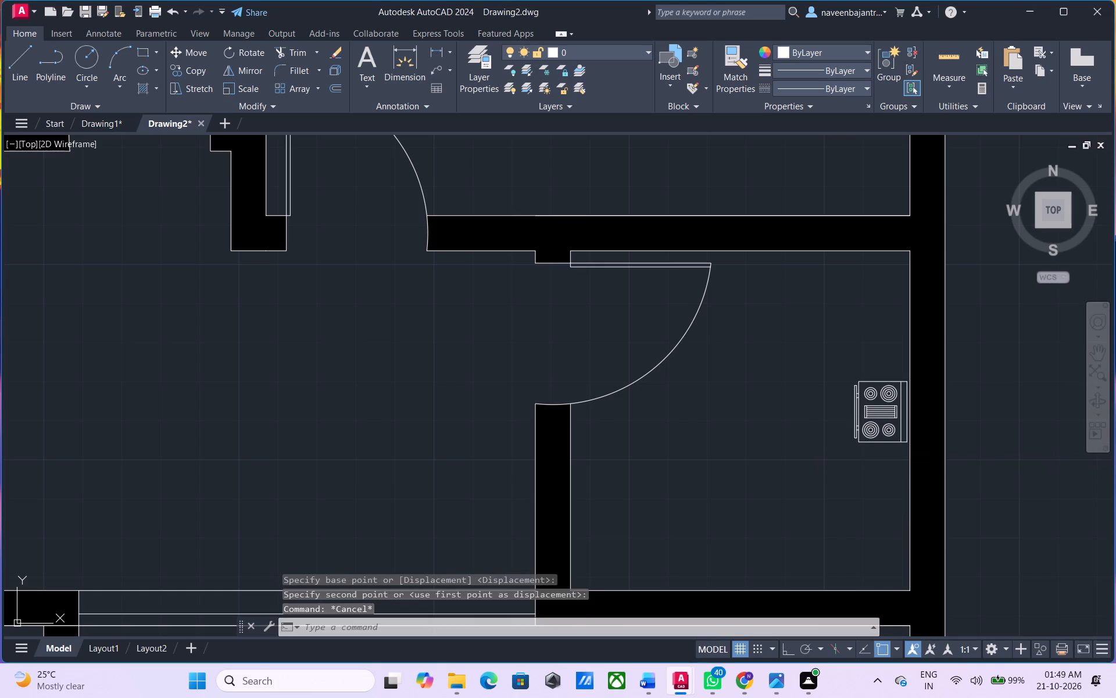
{"action": "key", "text": "Escape"}
Move the sink block from outside the plan into the kitchen, just above the south wall.
{"action": "scroll", "coordinate": [860, 442], "scroll_direction": "down", "scroll_amount": 3}
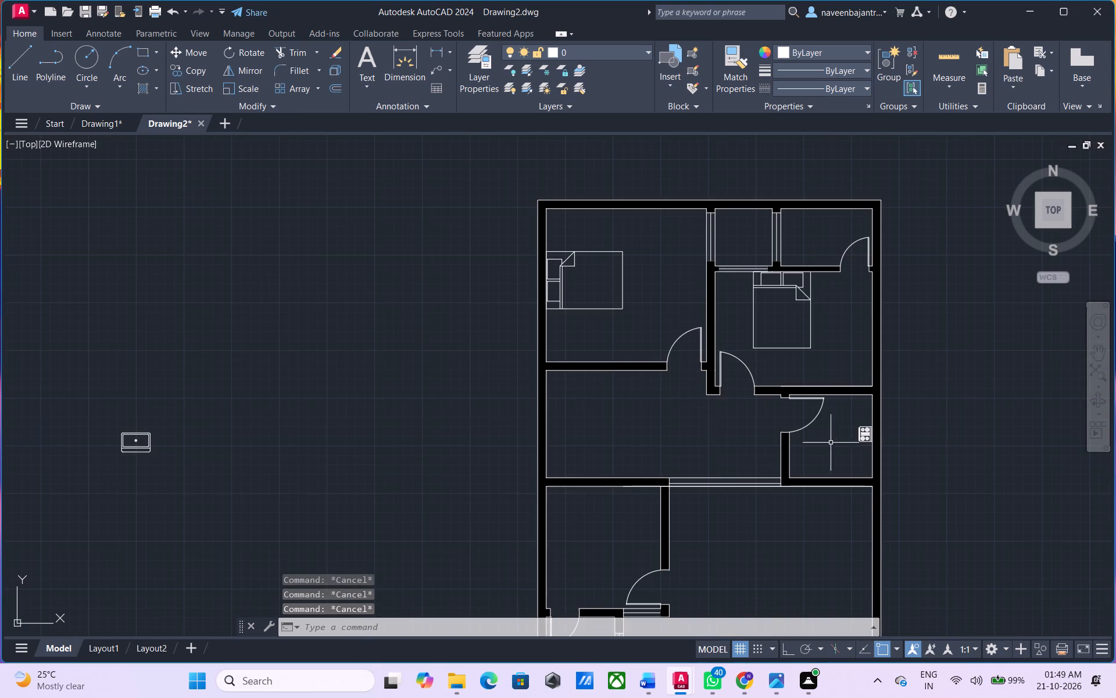
{"action": "left_click", "coordinate": [142, 448]}
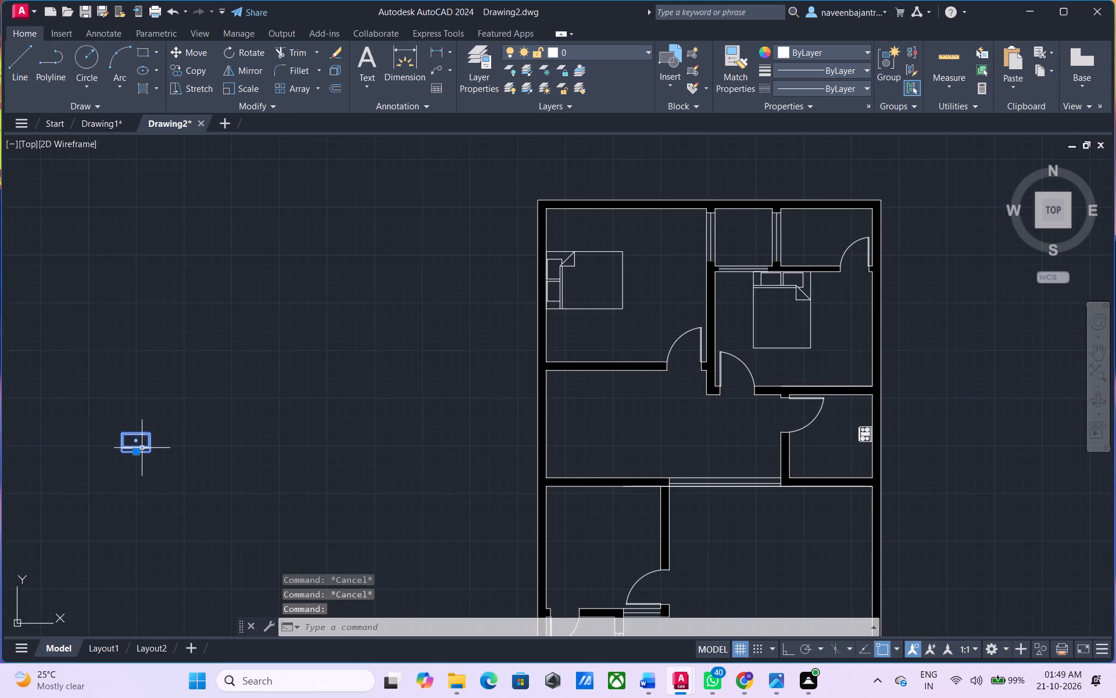
{"action": "type", "text": "M"}
{"action": "key", "text": "space"}
{"action": "left_click", "coordinate": [142, 448]}
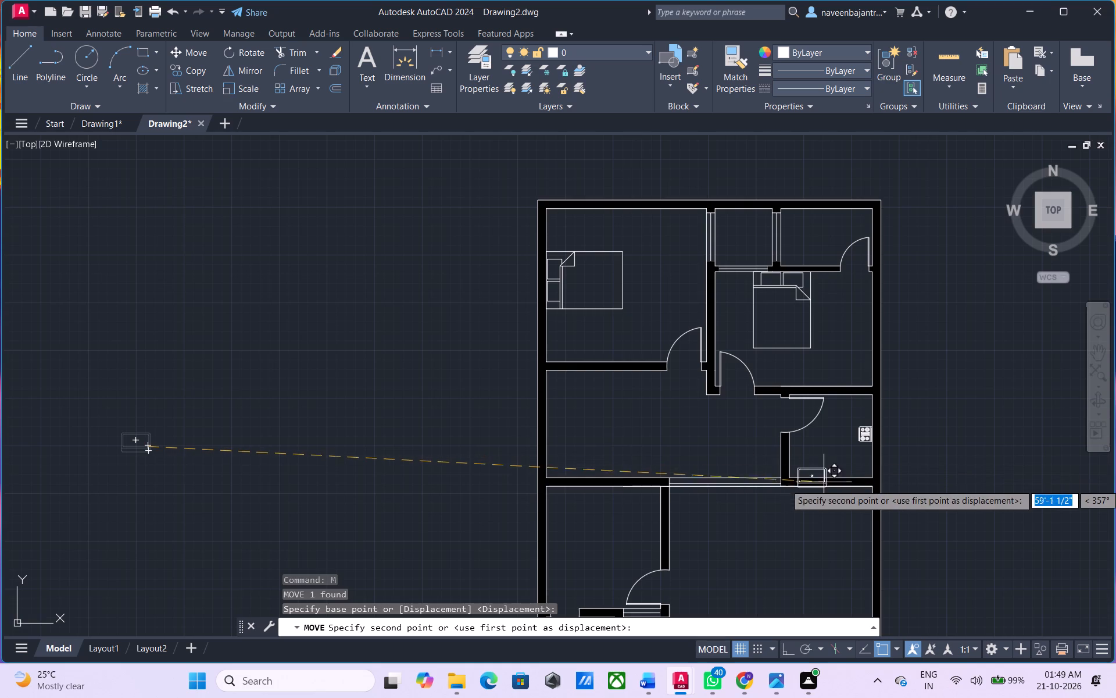
{"action": "scroll", "coordinate": [858, 486], "scroll_direction": "up", "scroll_amount": 3}
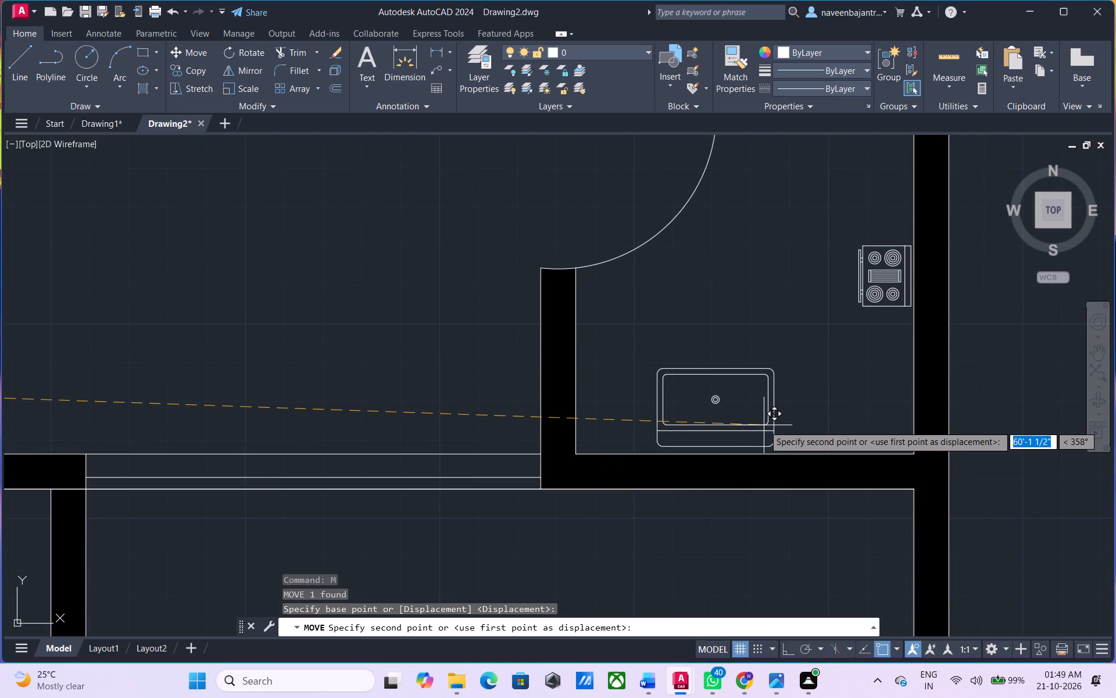
{"action": "left_click", "coordinate": [764, 425]}
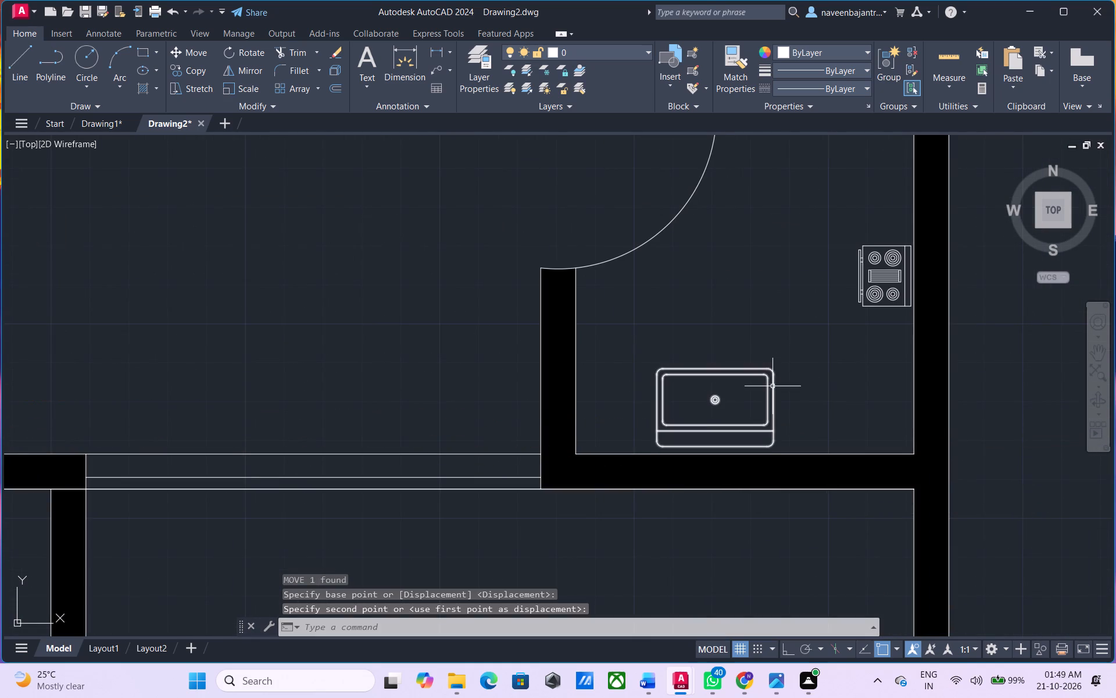
Scale the kitchen sink down to slightly more than half its size from its upper-right corner.
{"action": "left_click", "coordinate": [772, 380]}
{"action": "type", "text": "SC"}
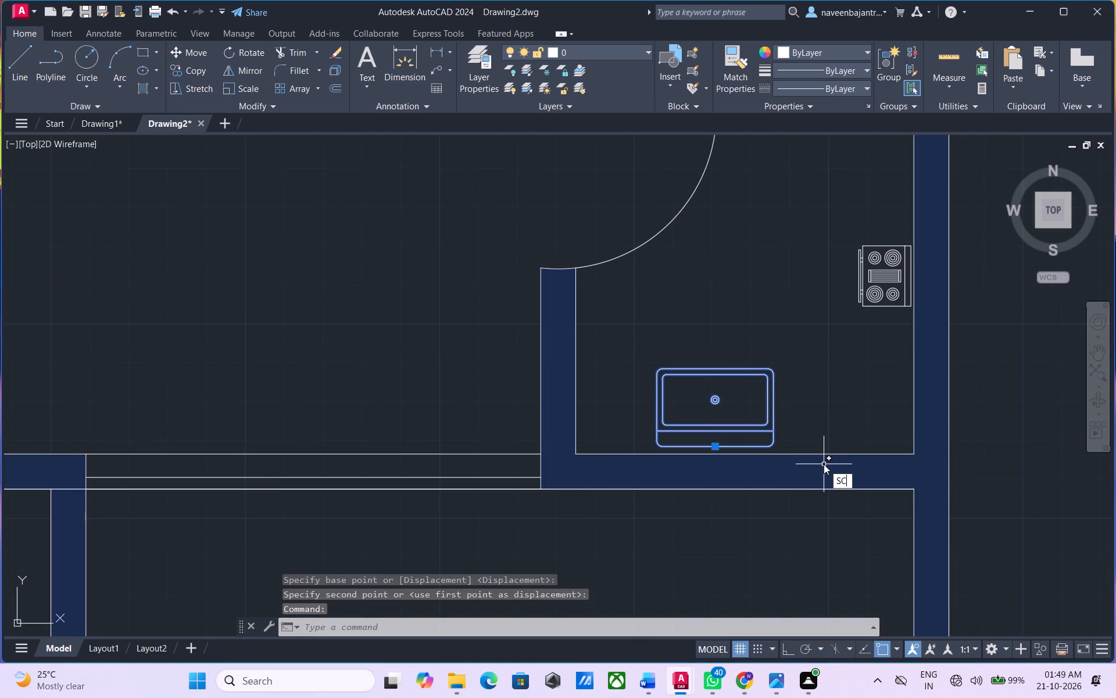
{"action": "key", "text": "space"}
{"action": "left_click", "coordinate": [771, 378]}
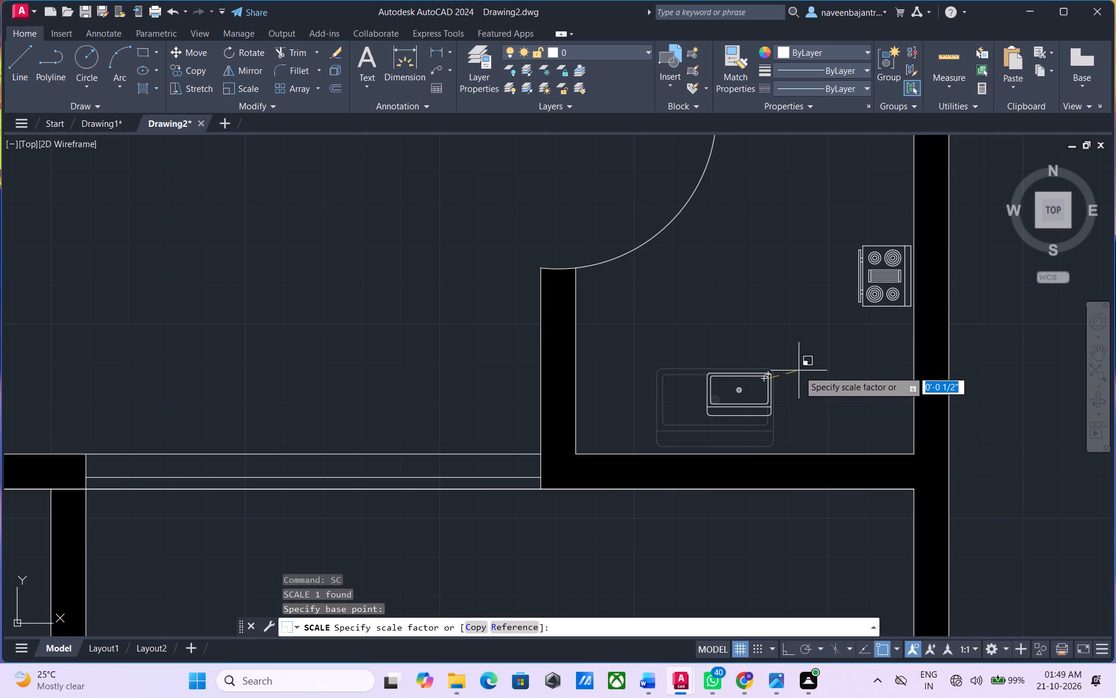
{"action": "left_click", "coordinate": [800, 371]}
{"action": "key", "text": "Escape"}
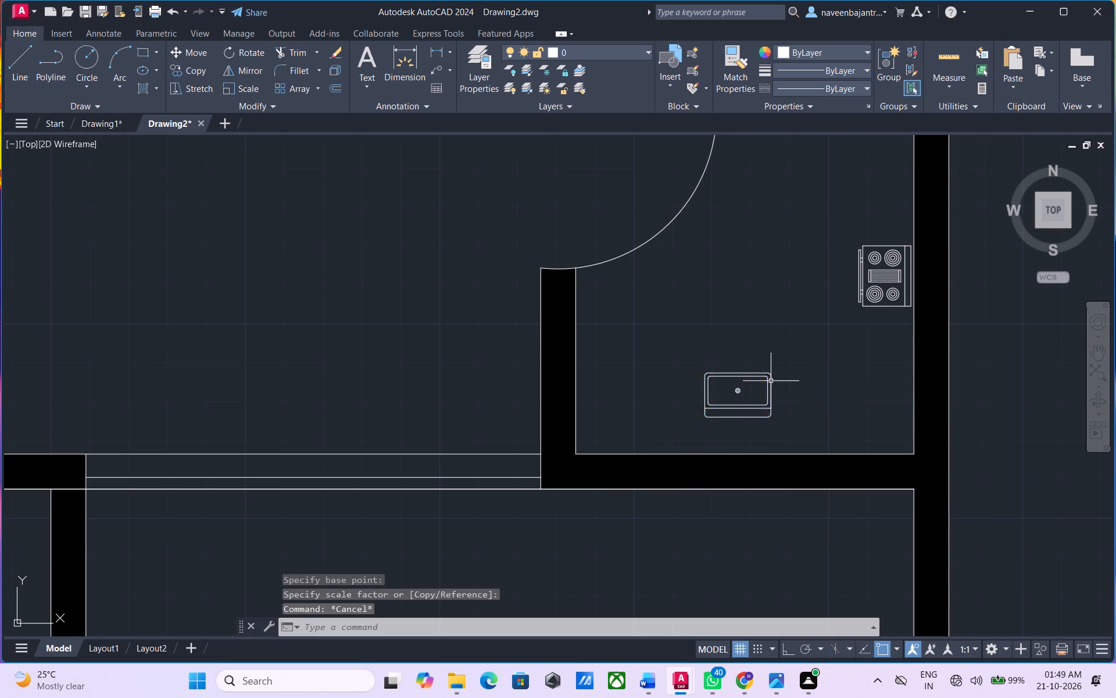
Move the reduced sink south so its back sits close against the kitchen's south wall.
{"action": "left_click", "coordinate": [771, 381]}
{"action": "type", "text": "M"}
{"action": "key", "text": "space"}
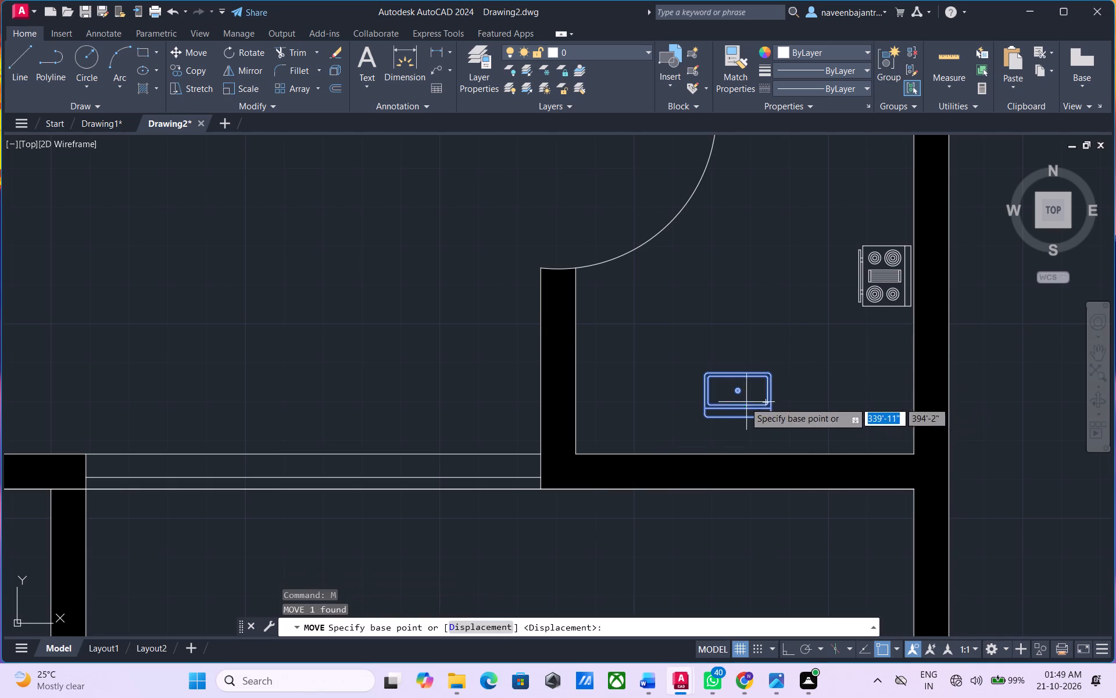
{"action": "left_click", "coordinate": [736, 397]}
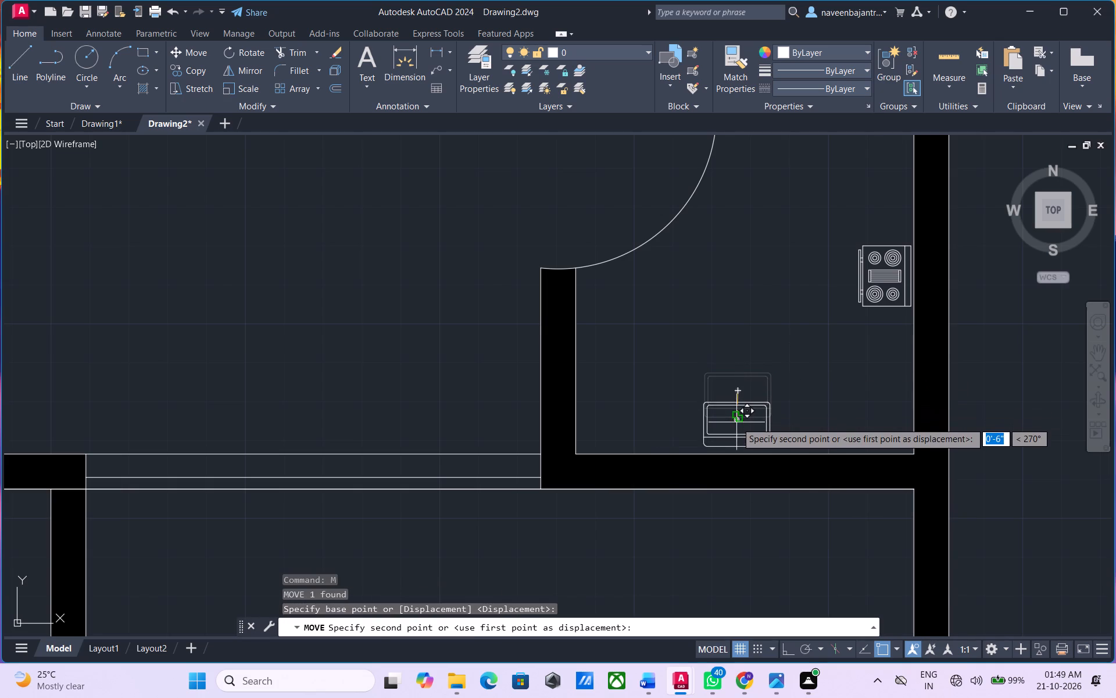
{"action": "left_click", "coordinate": [736, 428]}
{"action": "key", "text": "Escape"}
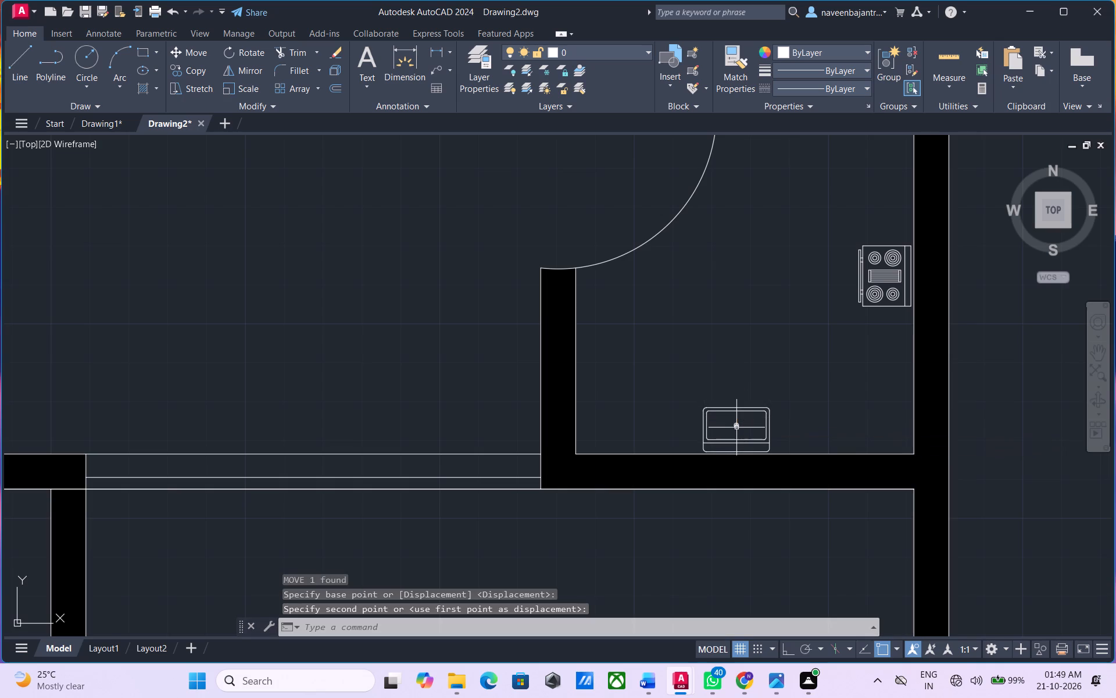
Insert the Vehicles - Imperial block from the Architectural tool palette in the empty area west of the floor plan.
{"action": "scroll", "coordinate": [736, 428], "scroll_direction": "down", "scroll_amount": 2}
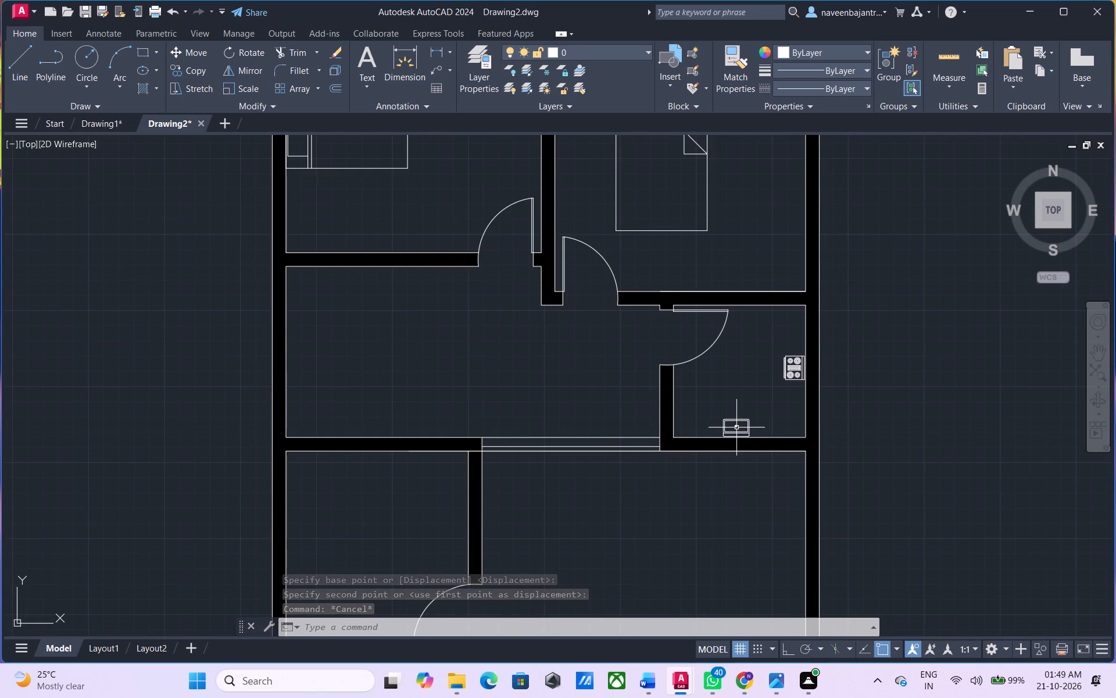
{"action": "scroll", "coordinate": [736, 428], "scroll_direction": "down", "scroll_amount": 1}
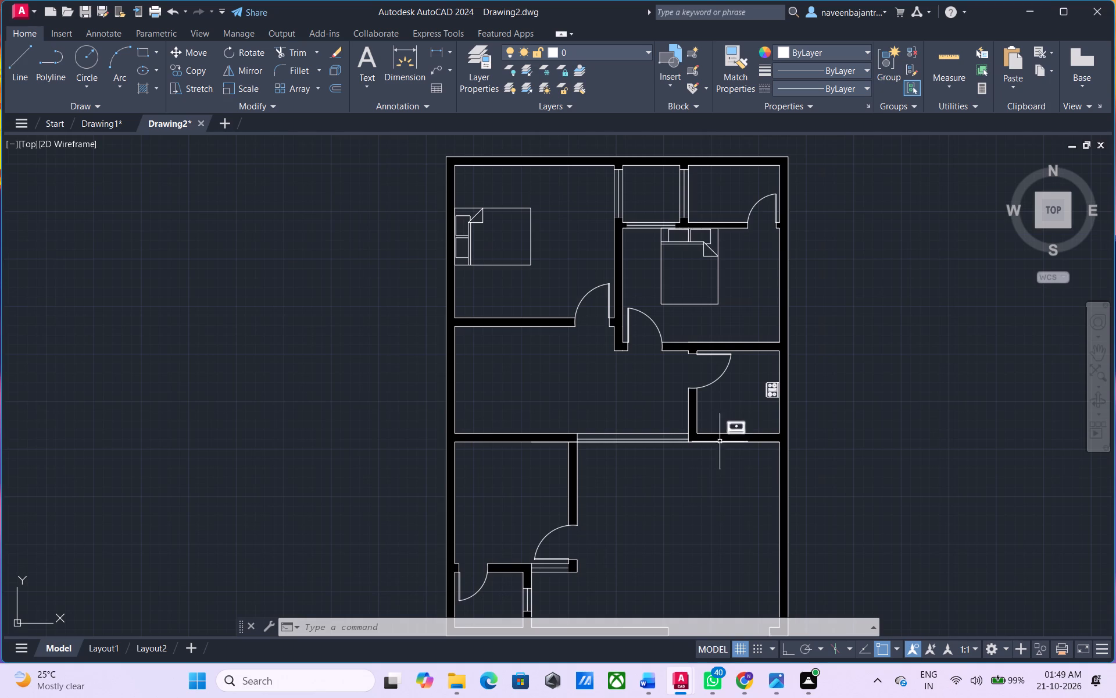
{"action": "scroll", "coordinate": [645, 463], "scroll_direction": "down", "scroll_amount": 1}
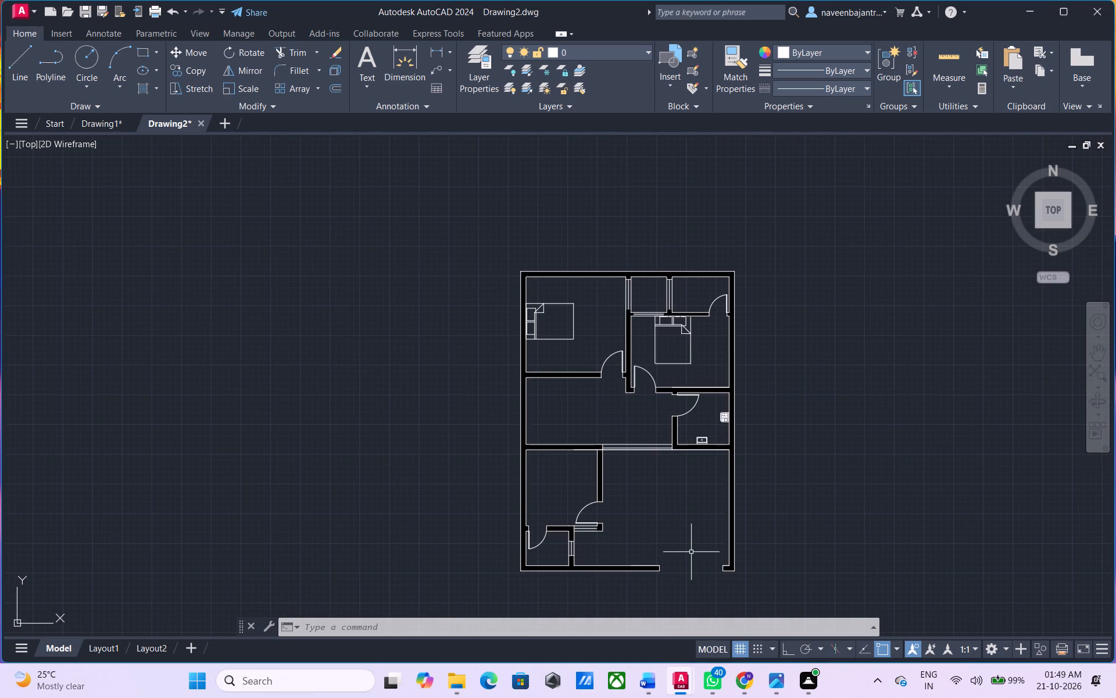
{"action": "scroll", "coordinate": [691, 552], "scroll_direction": "up", "scroll_amount": 1}
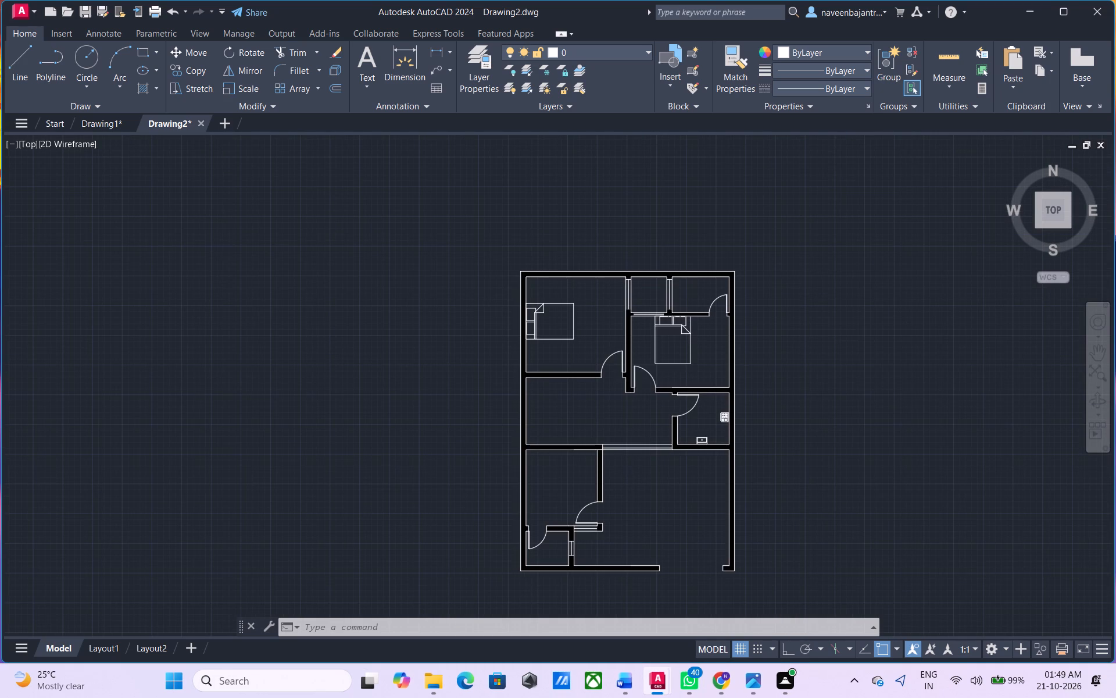
{"action": "key", "text": "Escape"}
{"action": "key", "text": "t"}
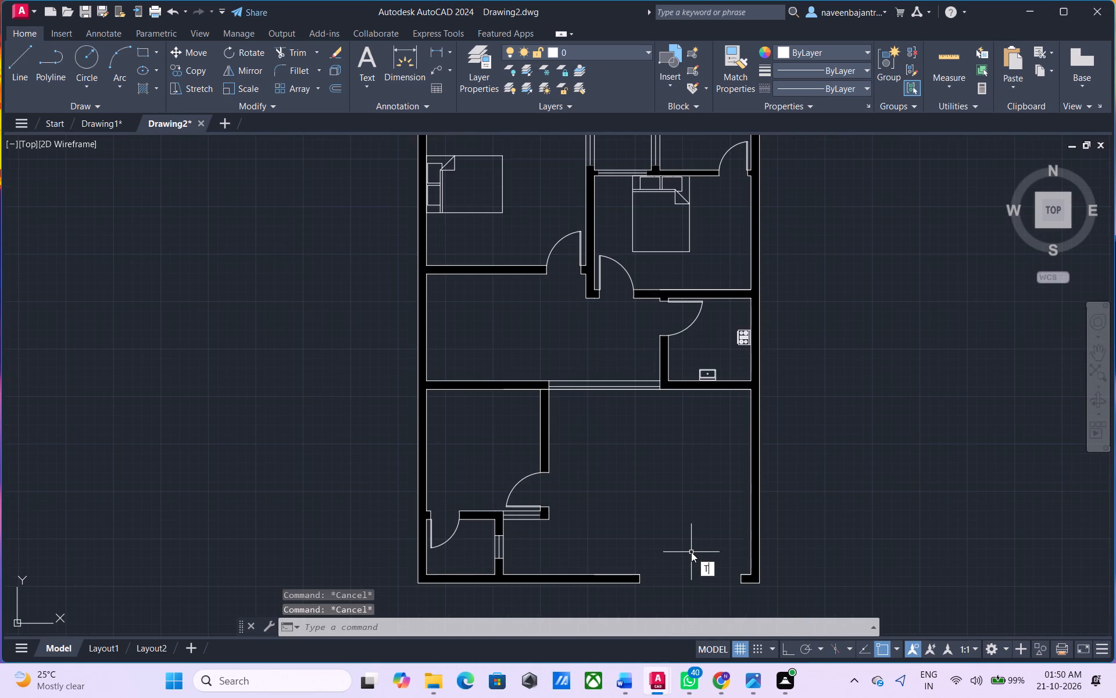
{"action": "type", "text": "P"}
{"action": "key", "text": "space"}
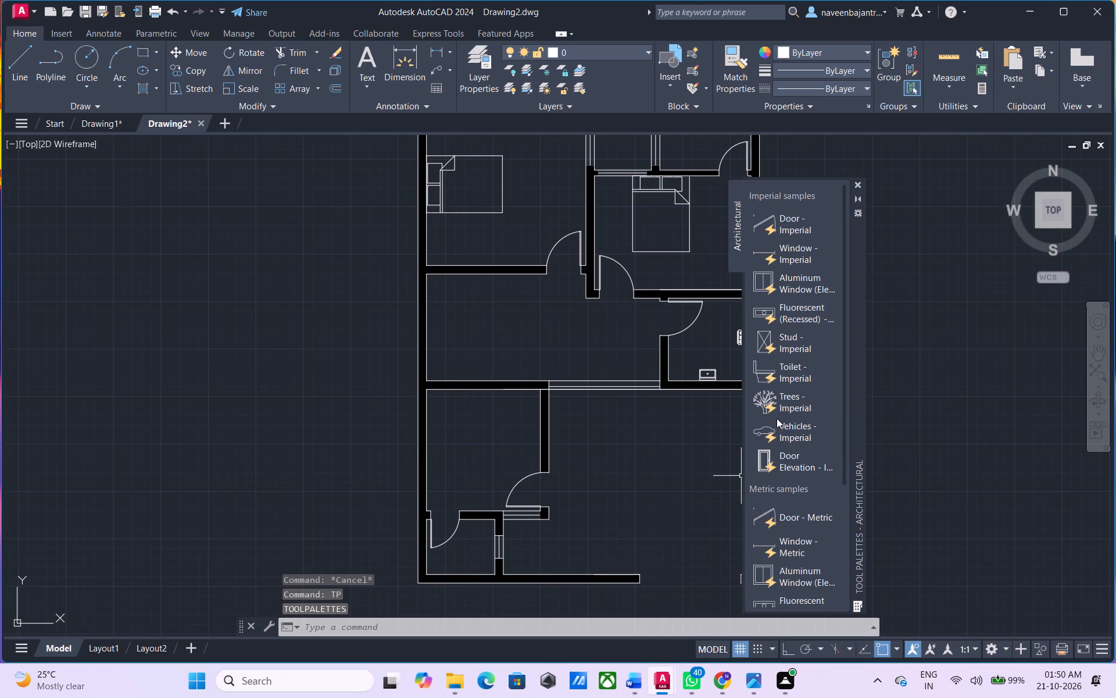
{"action": "left_click_drag", "start_coordinate": [777, 432], "coordinate": [207, 368]}
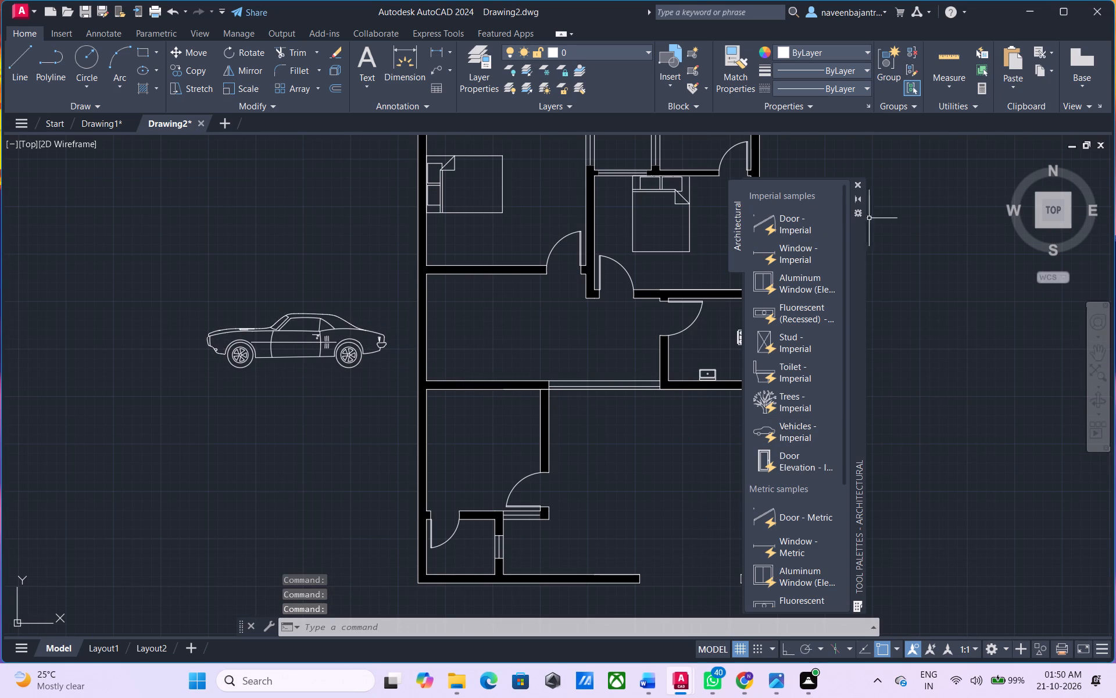
{"action": "left_click", "coordinate": [860, 181]}
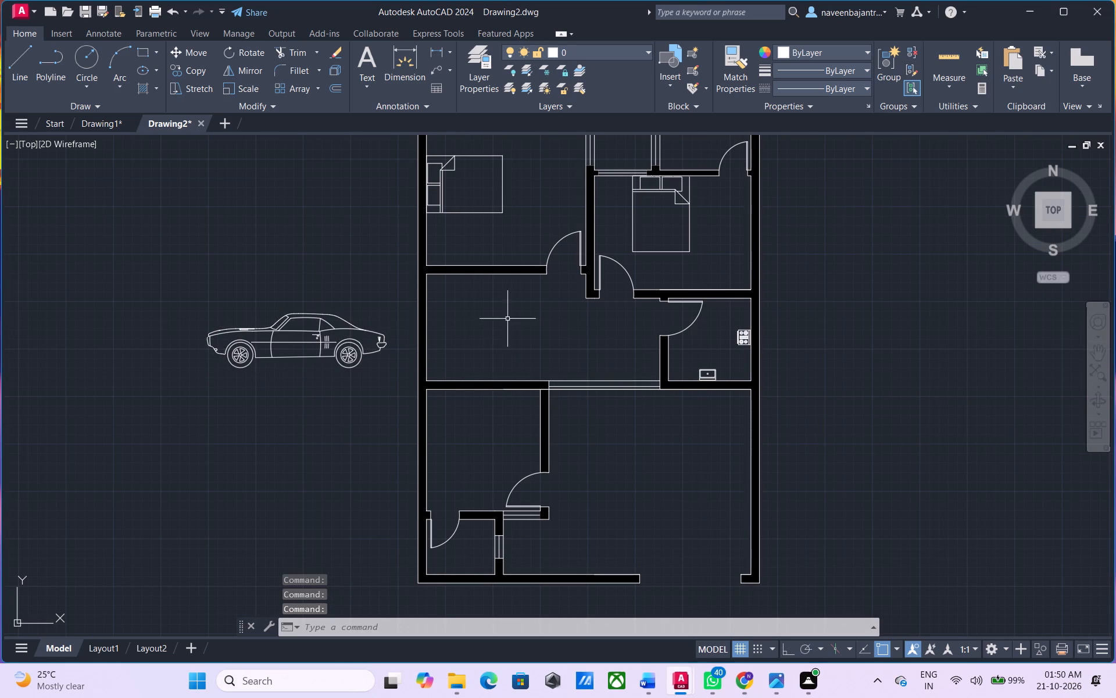
Switch the inserted vehicle block to its Sports Car (Top) view.
{"action": "left_click", "coordinate": [344, 350]}
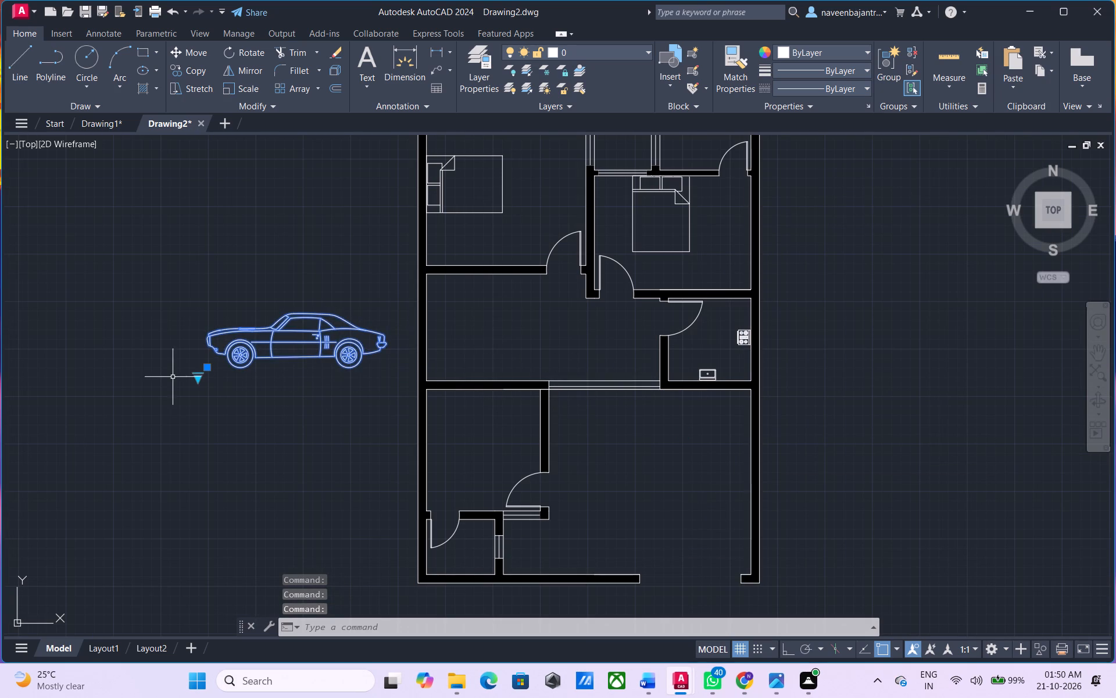
{"action": "left_click", "coordinate": [199, 378]}
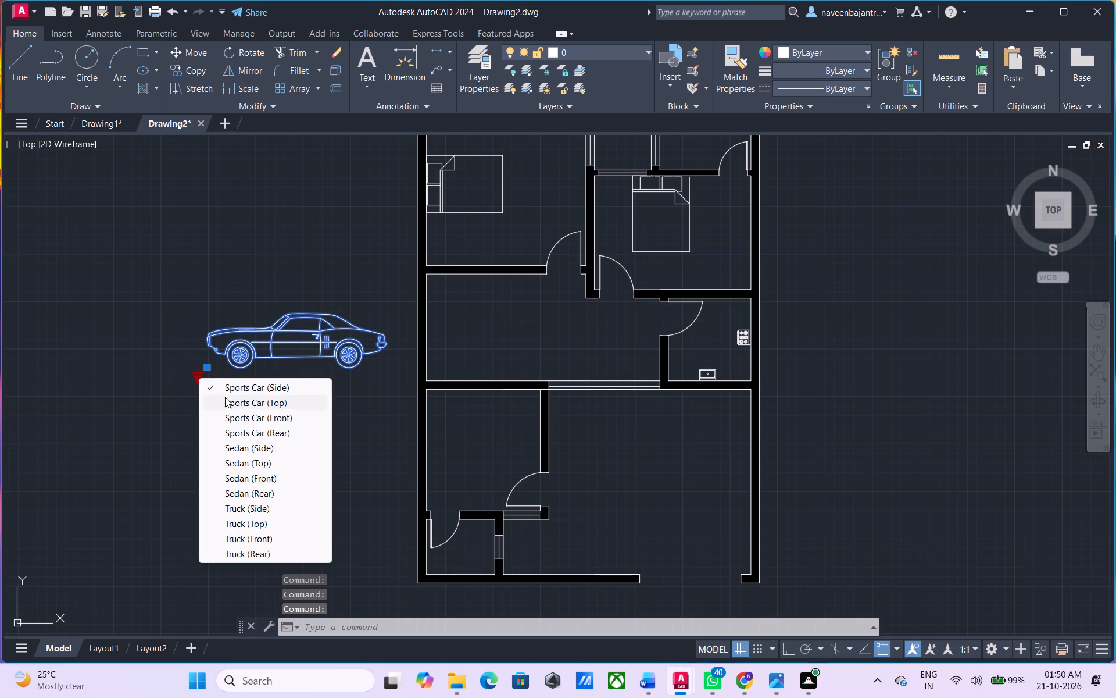
{"action": "left_click", "coordinate": [225, 397]}
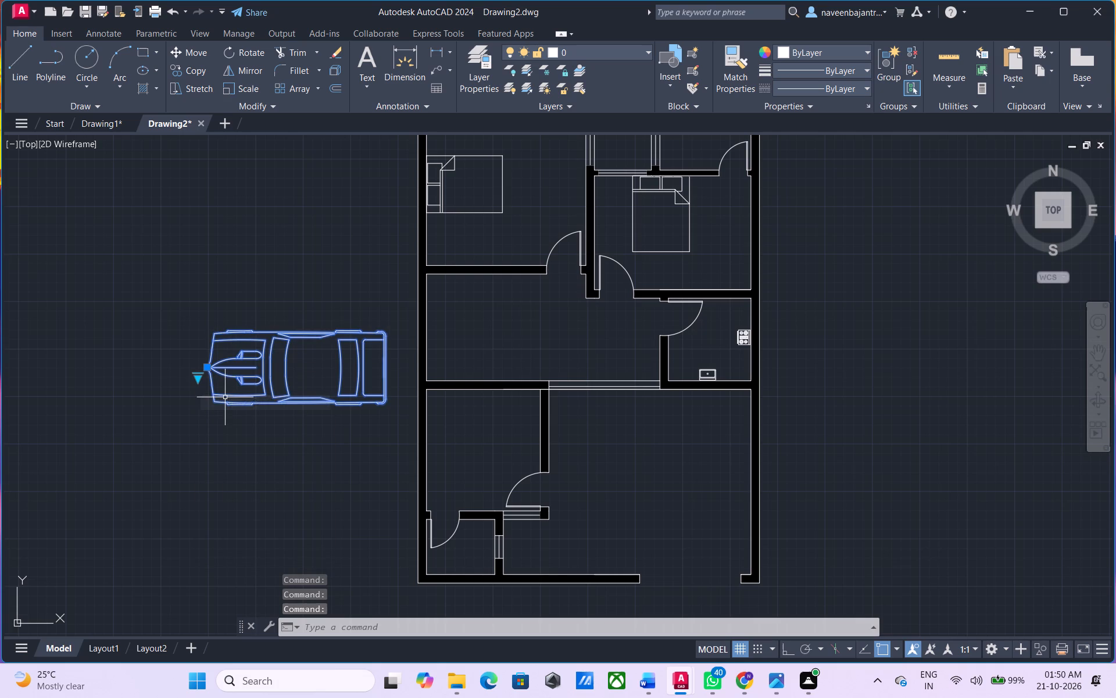
{"action": "key", "text": "Escape"}
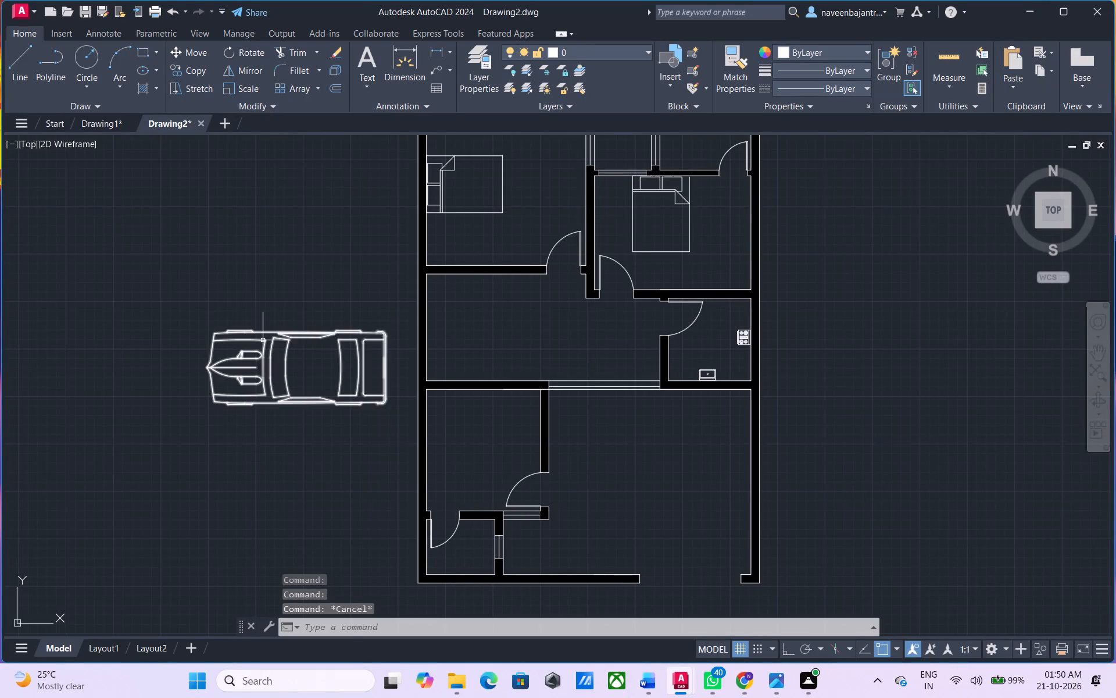
Rotate the sports car 90 degrees clockwise about its rear southwest corner, with Ortho on, so its front faces north.
{"action": "left_click", "coordinate": [263, 339]}
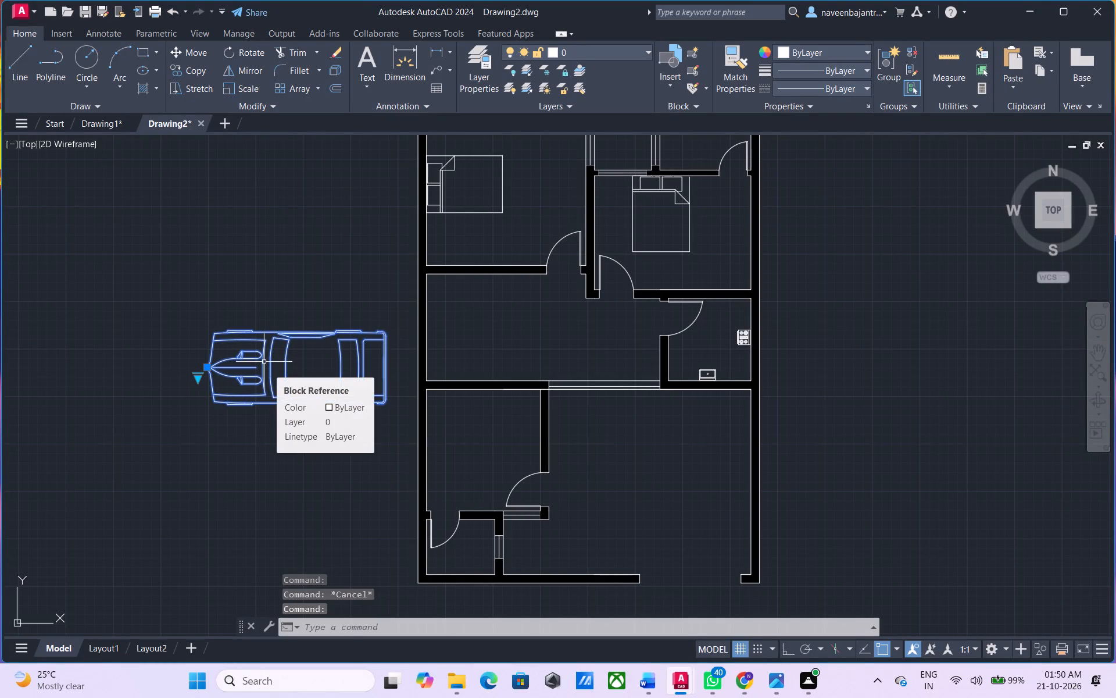
{"action": "key", "text": "r"}
{"action": "type", "text": "O"}
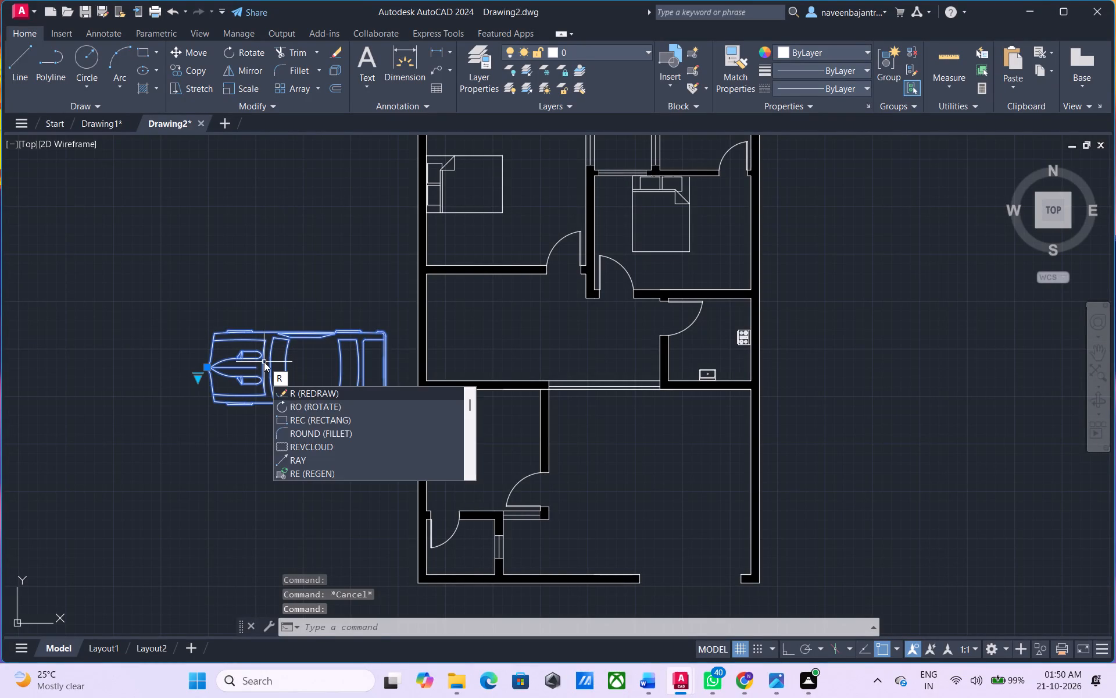
{"action": "key", "text": "space"}
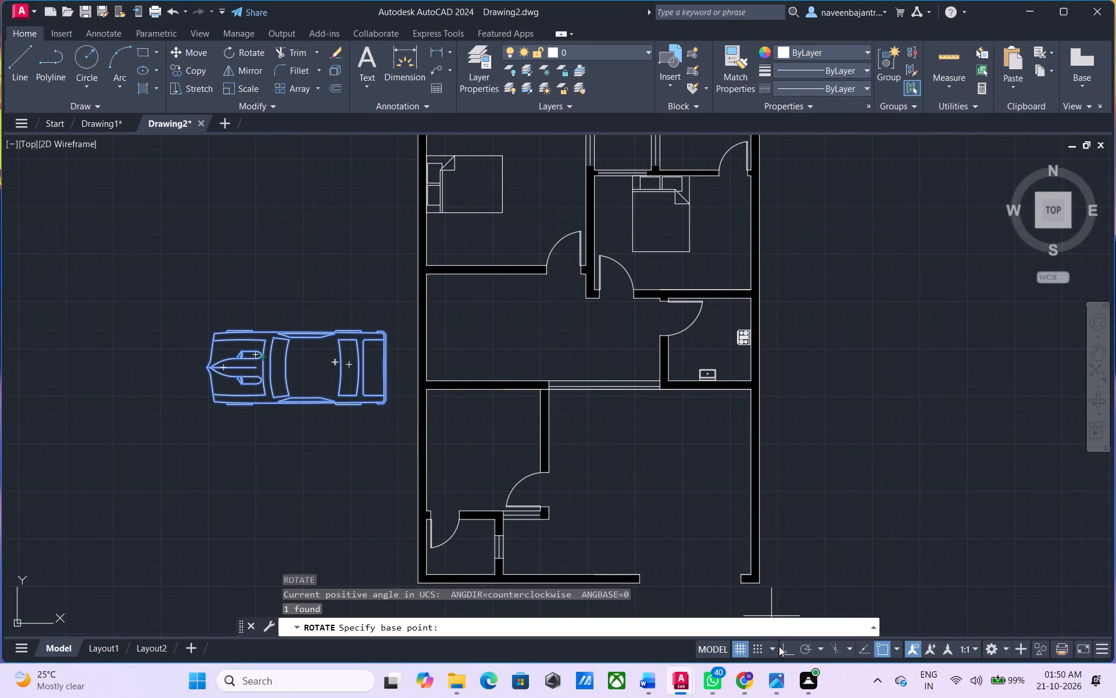
{"action": "left_click", "coordinate": [781, 646]}
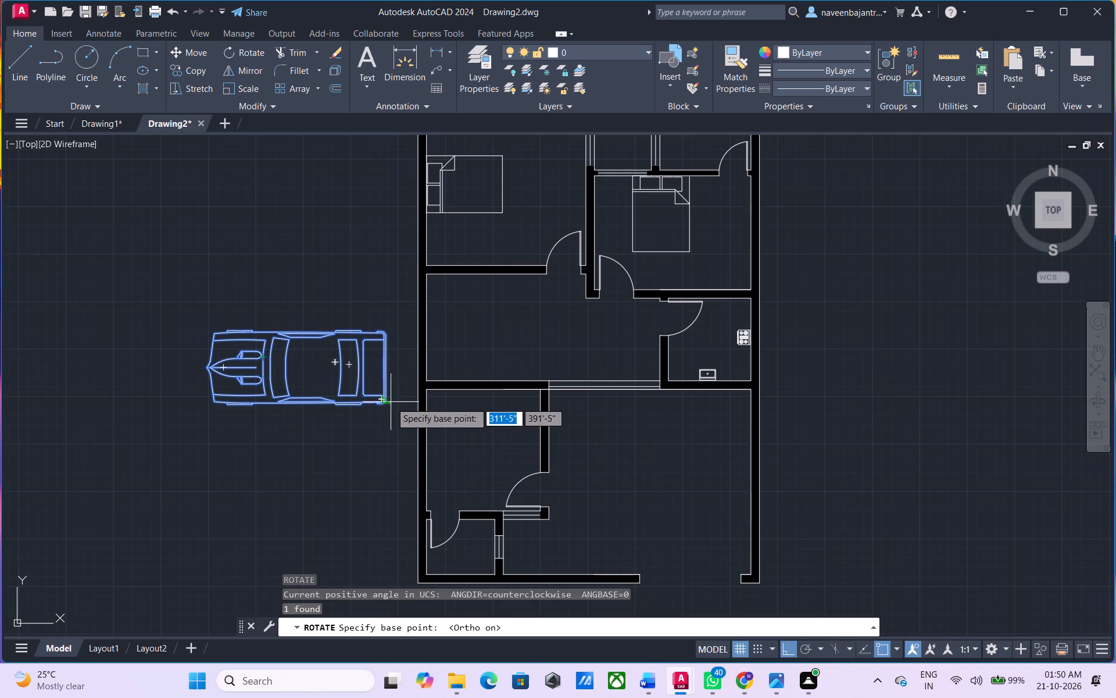
{"action": "left_click", "coordinate": [389, 402]}
{"action": "left_click", "coordinate": [384, 416]}
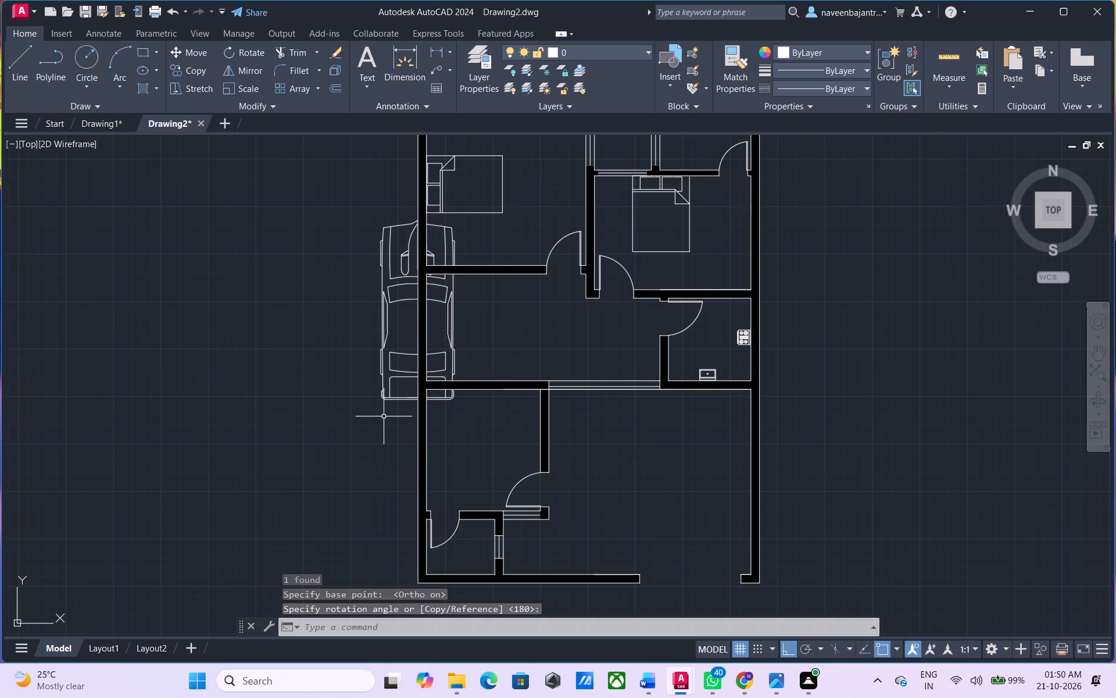
{"action": "key", "text": "Escape"}
Move the rotated car straight west, clear of the floor plan's west wall.
{"action": "left_click", "coordinate": [384, 398]}
{"action": "type", "text": "M"}
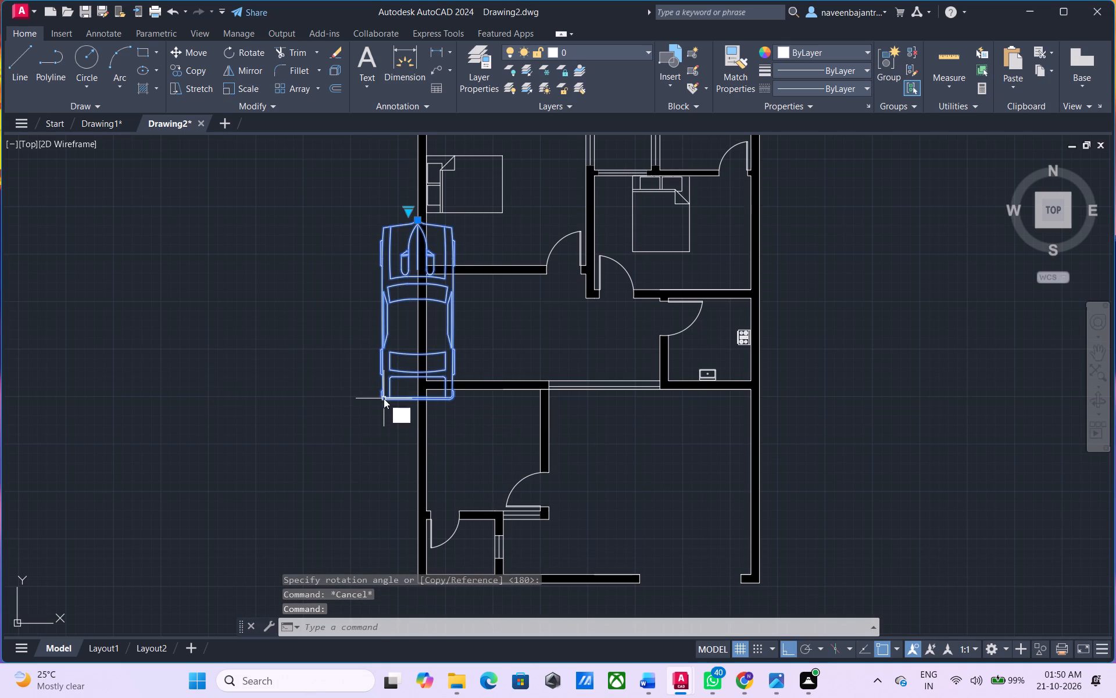
{"action": "key", "text": "space"}
{"action": "left_click", "coordinate": [384, 398]}
{"action": "left_click", "coordinate": [258, 396]}
{"action": "key", "text": "Escape"}
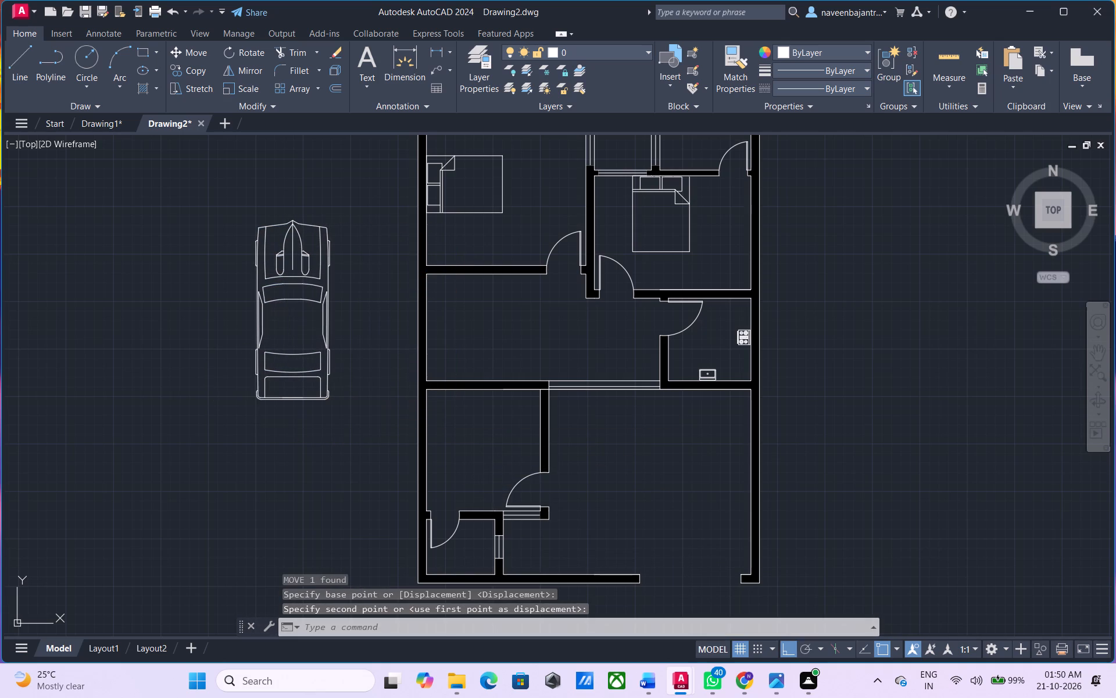
Scale the car down to a little under two thirds of its size from its rear southwest corner.
{"action": "left_click", "coordinate": [259, 396]}
{"action": "type", "text": "SC"}
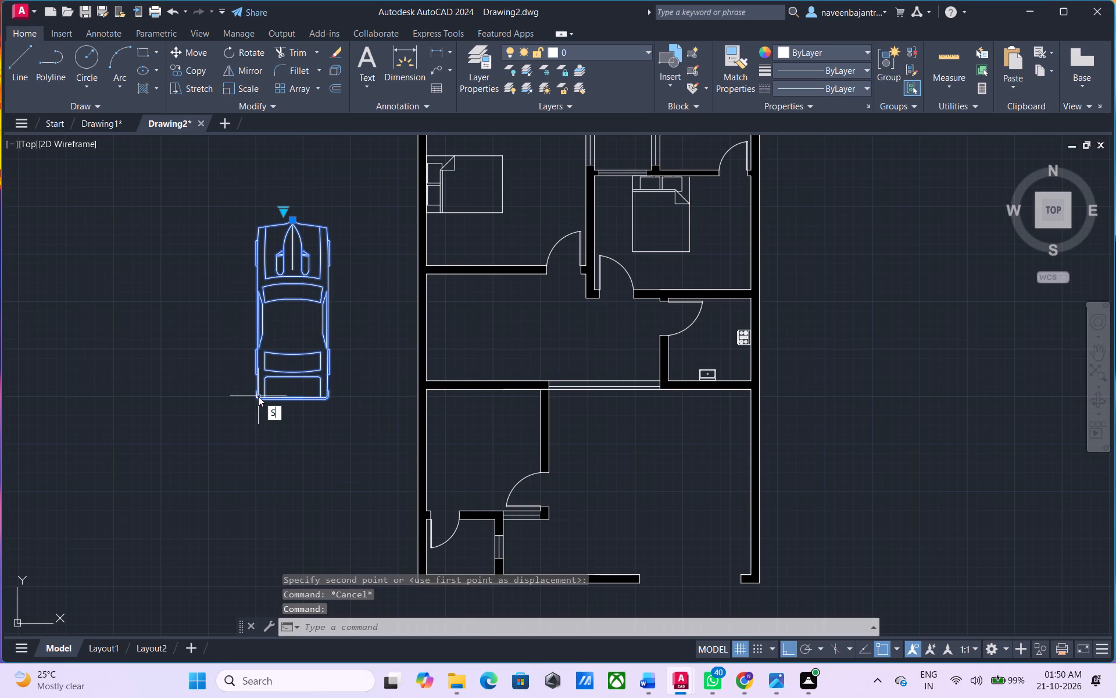
{"action": "key", "text": "space"}
{"action": "left_click", "coordinate": [258, 396]}
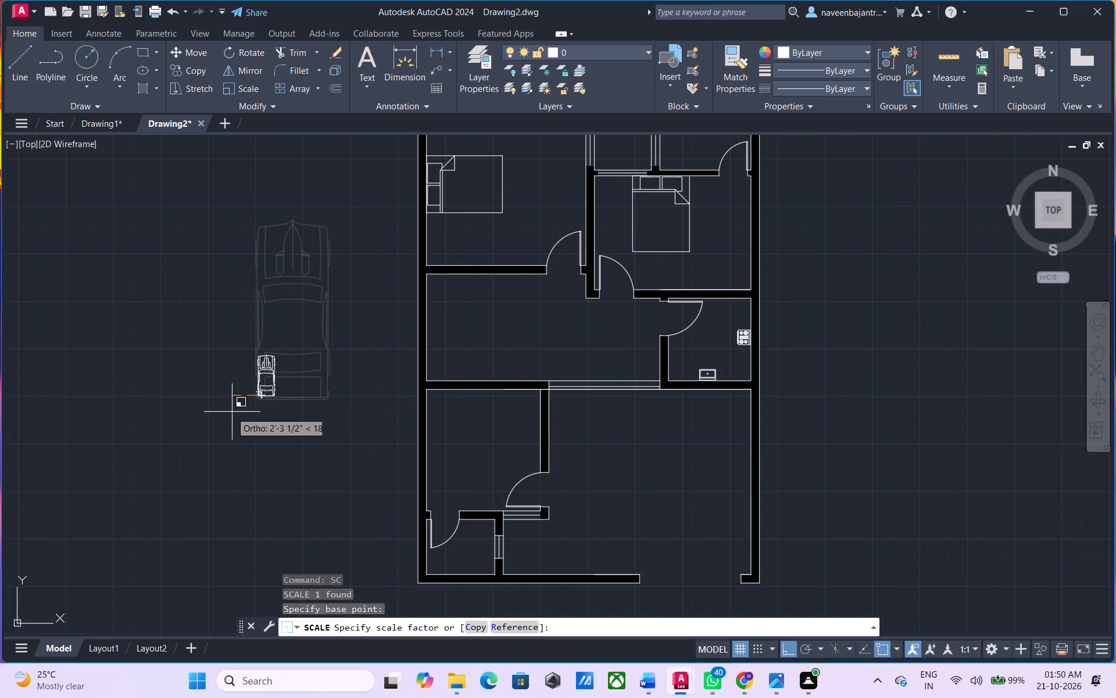
{"action": "left_click", "coordinate": [186, 421]}
{"action": "key", "text": "Escape"}
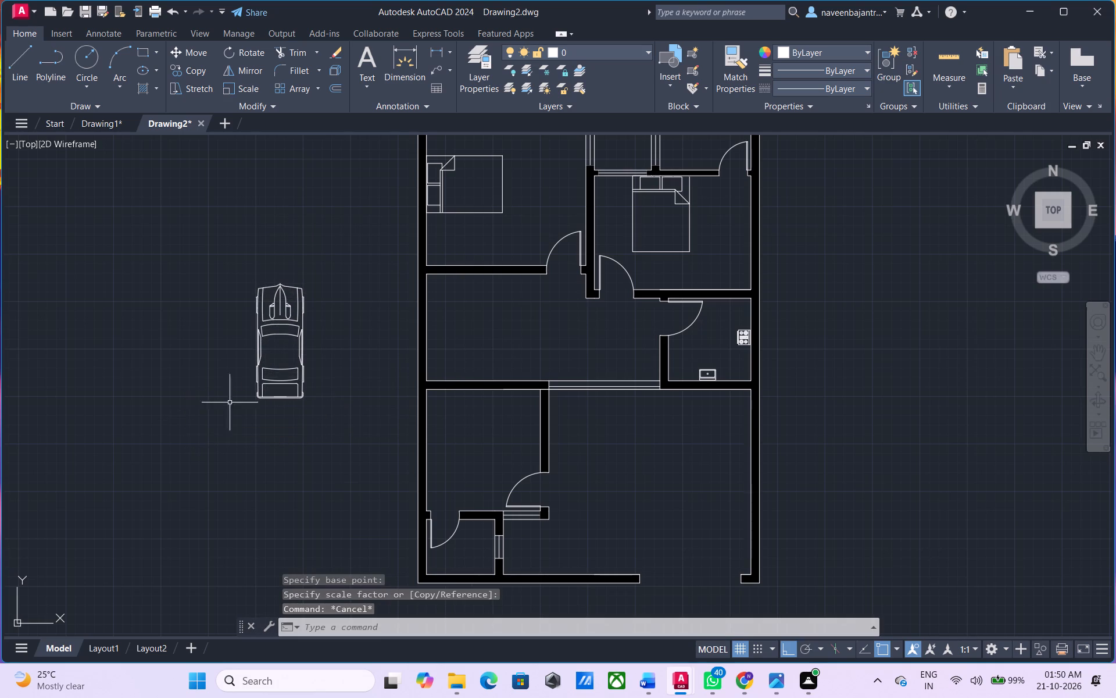
Move the reduced car with Ortho off into the large southeast space, below the kitchen and near the east wall.
{"action": "left_click", "coordinate": [287, 383]}
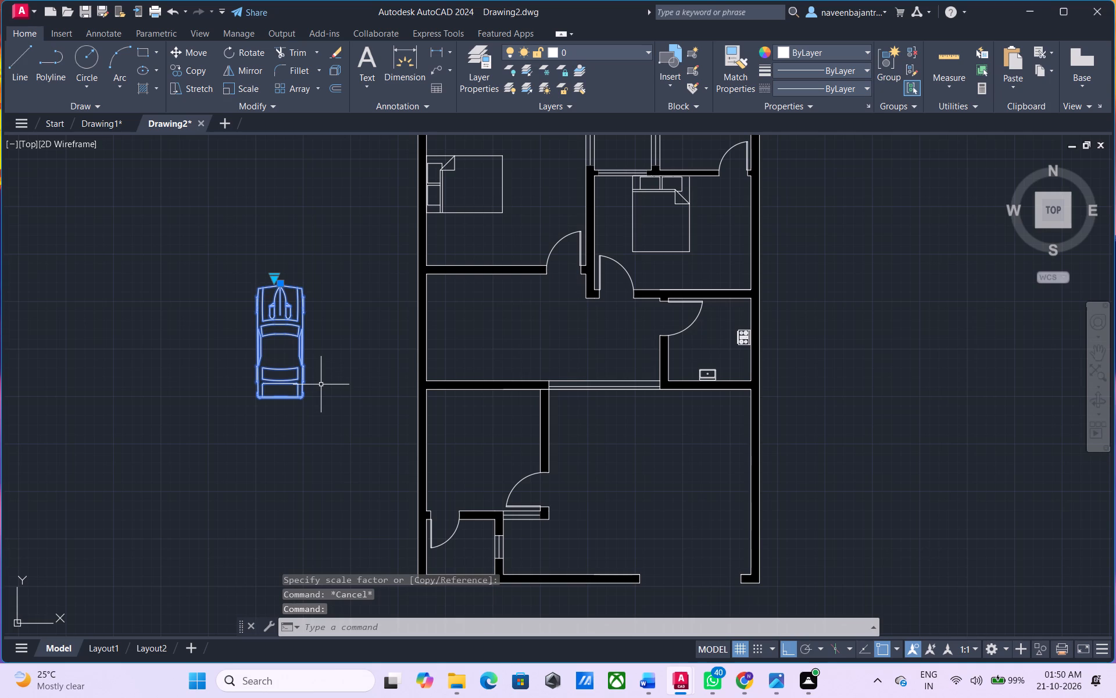
{"action": "type", "text": "M"}
{"action": "key", "text": "space"}
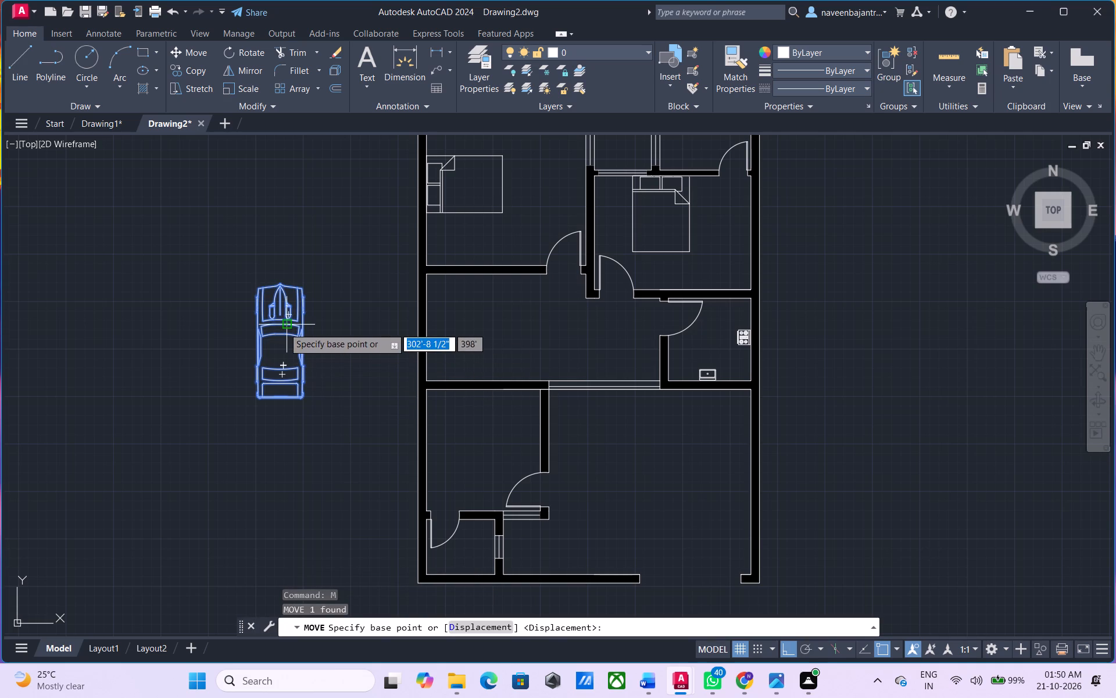
{"action": "left_click", "coordinate": [284, 327]}
{"action": "key", "text": "F8"}
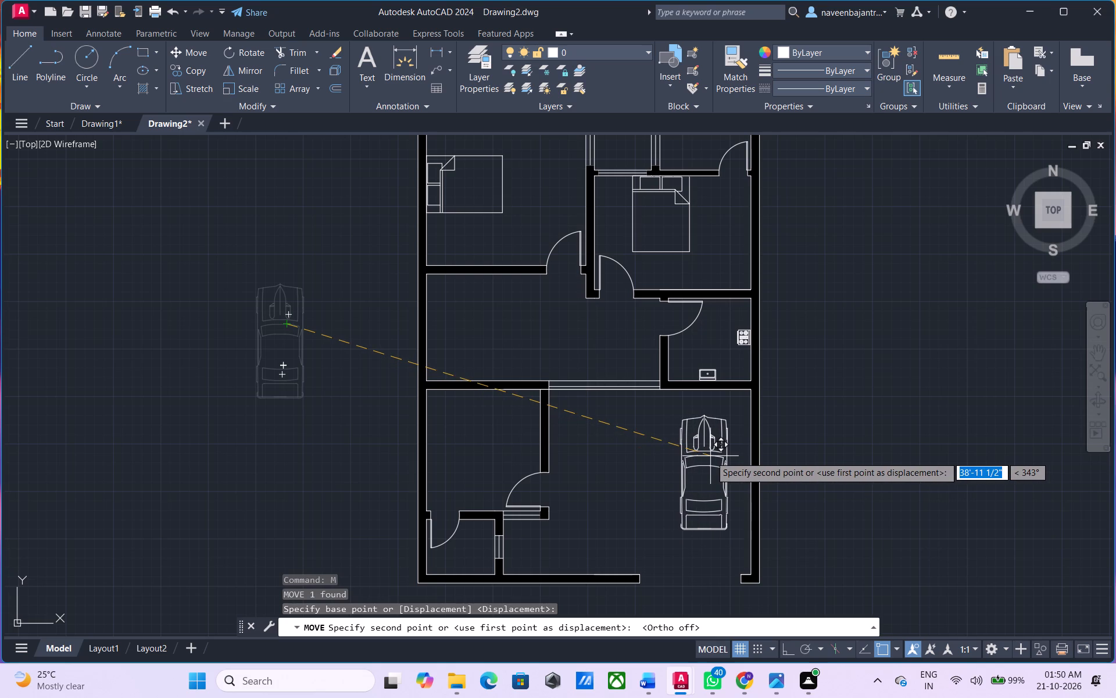
{"action": "left_click", "coordinate": [712, 456]}
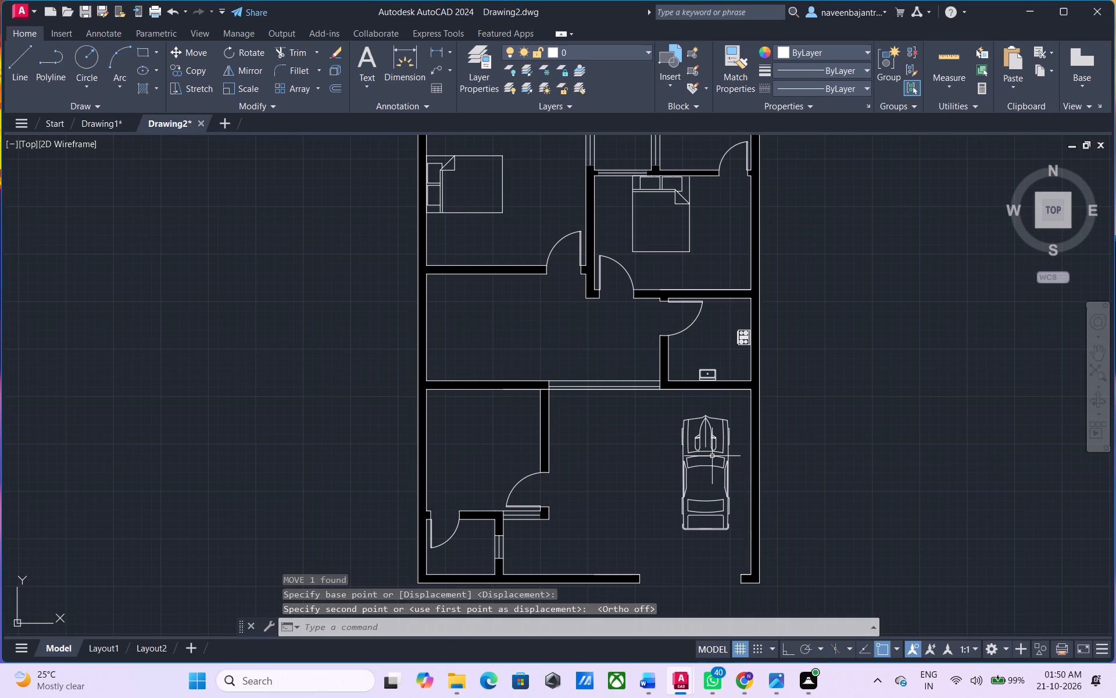
{"action": "key", "text": "Escape"}
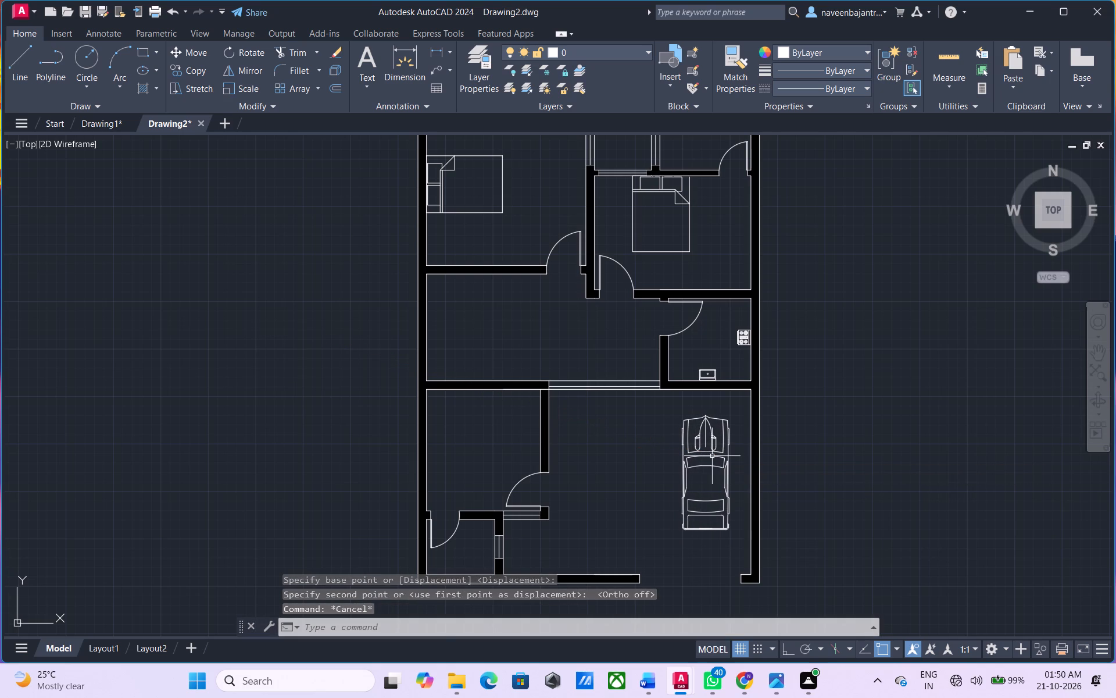
Trim away the solid wall fill at the kitchen's south wall.
{"action": "scroll", "coordinate": [753, 381], "scroll_direction": "up", "scroll_amount": 3}
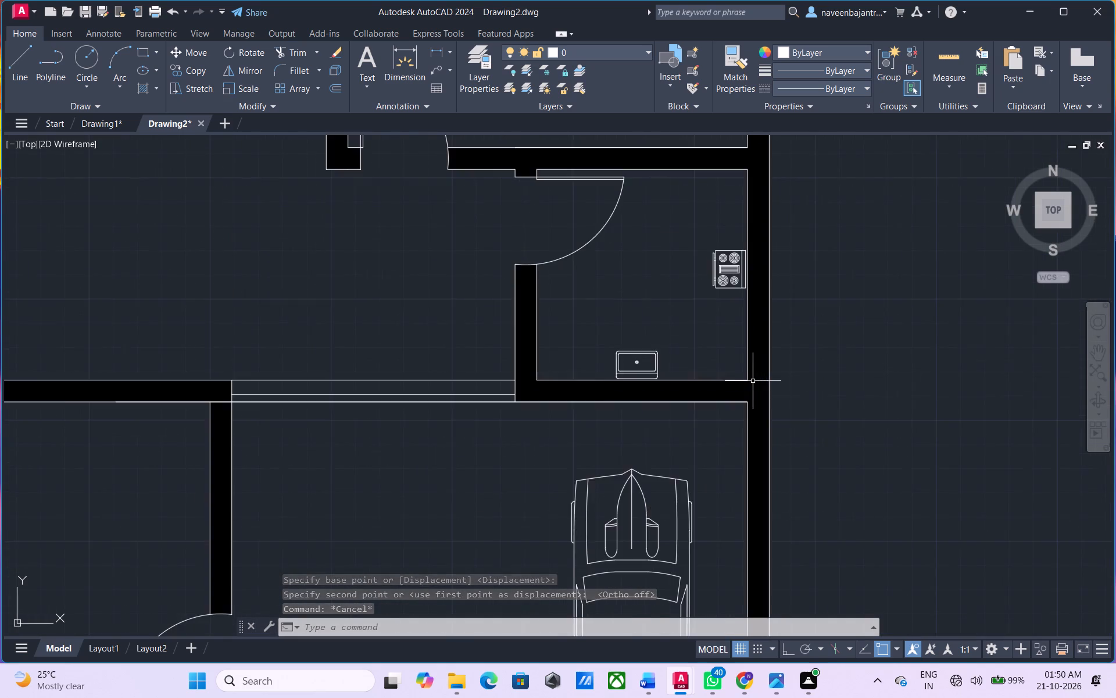
{"action": "key", "text": "Escape"}
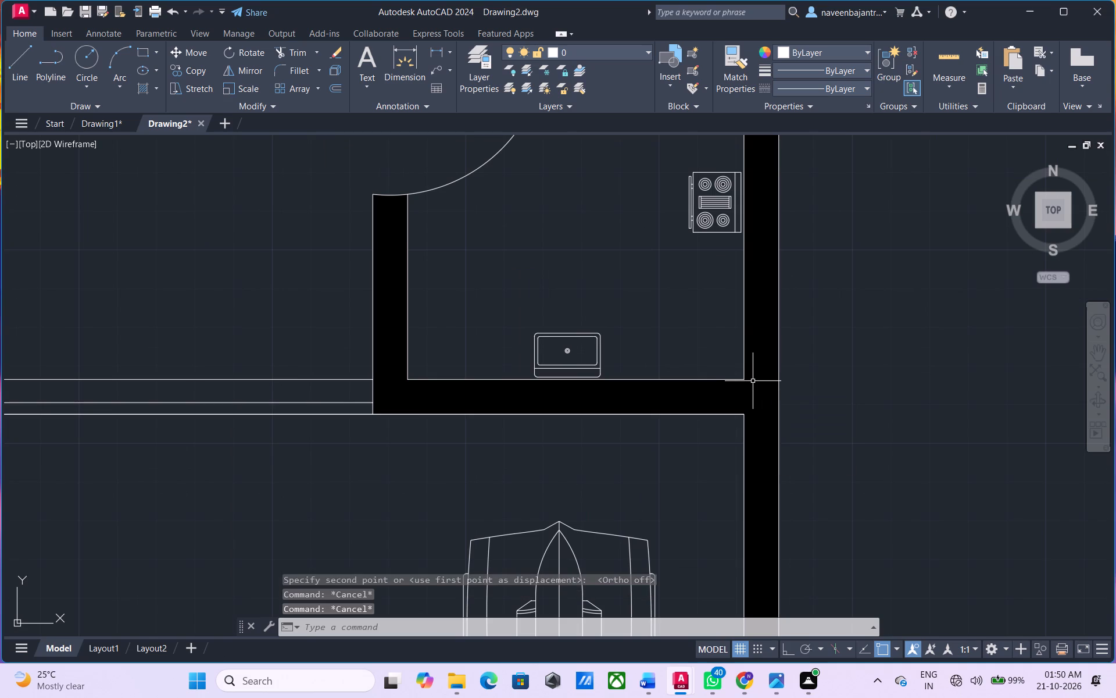
{"action": "type", "text": "TR"}
{"action": "key", "text": "space"}
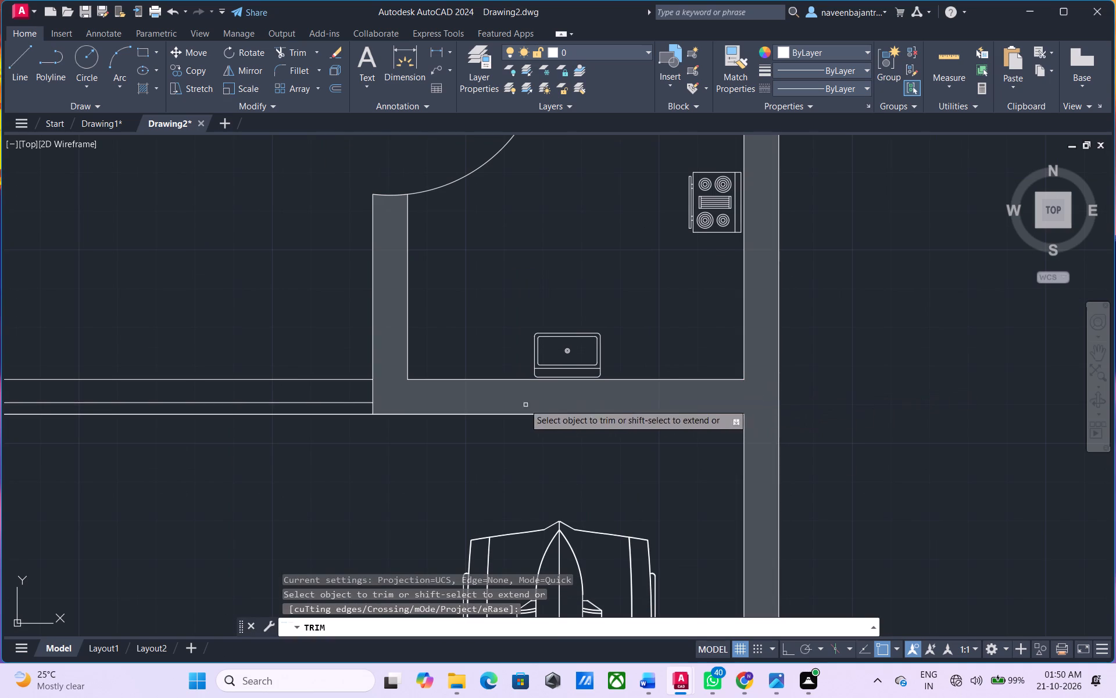
{"action": "left_click", "coordinate": [556, 396]}
{"action": "key", "text": "Escape"}
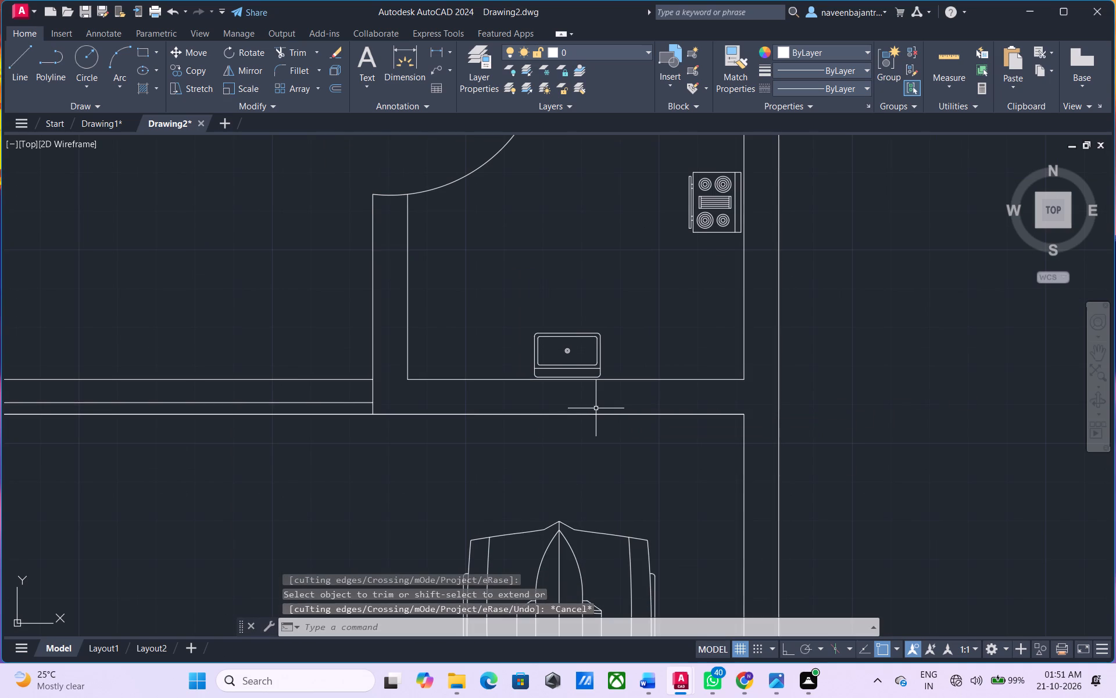
Draw a vertical line about 8" long across the kitchen's south wall, directly behind the sink, with Ortho on.
{"action": "type", "text": "L"}
{"action": "key", "text": "space"}
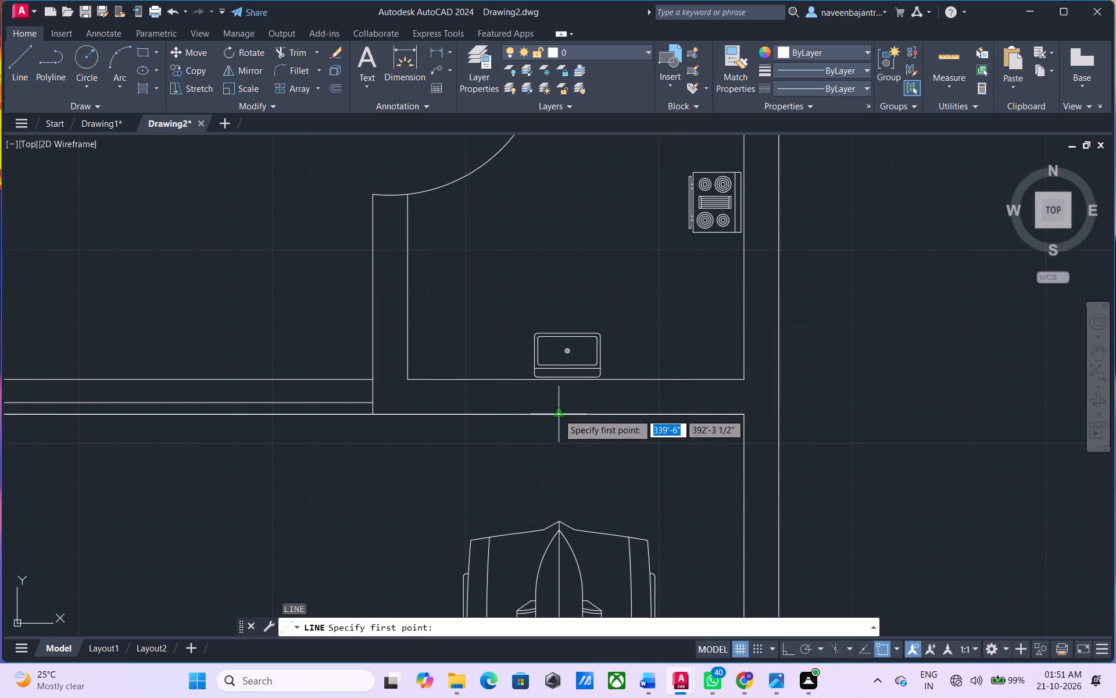
{"action": "left_click", "coordinate": [558, 414]}
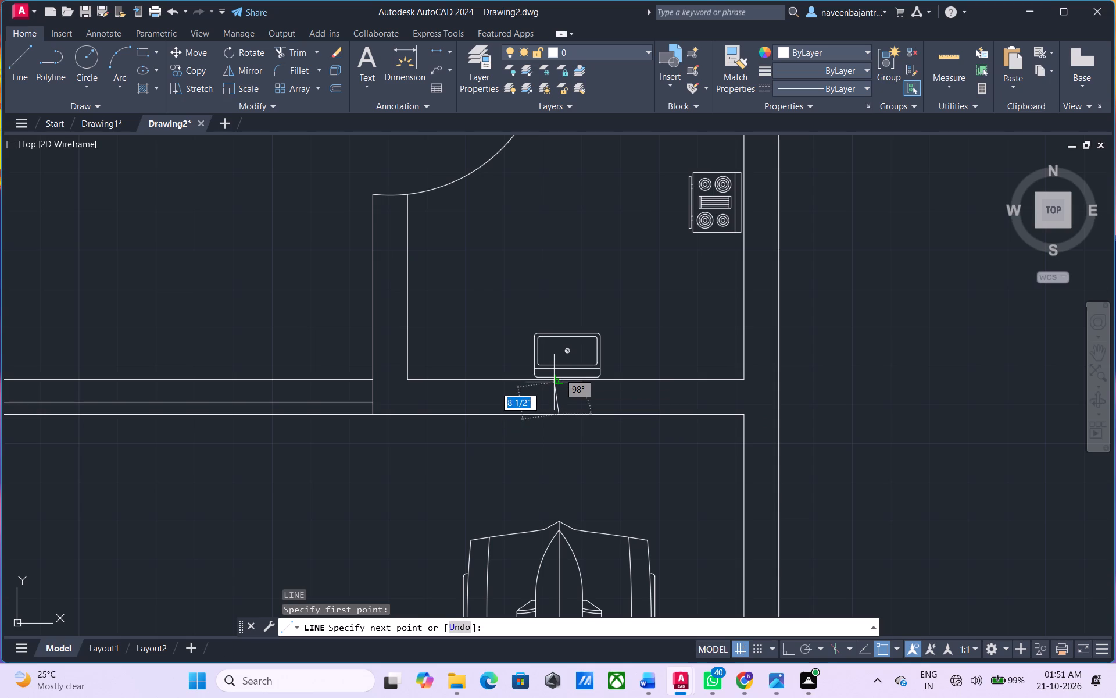
{"action": "key", "text": "F8"}
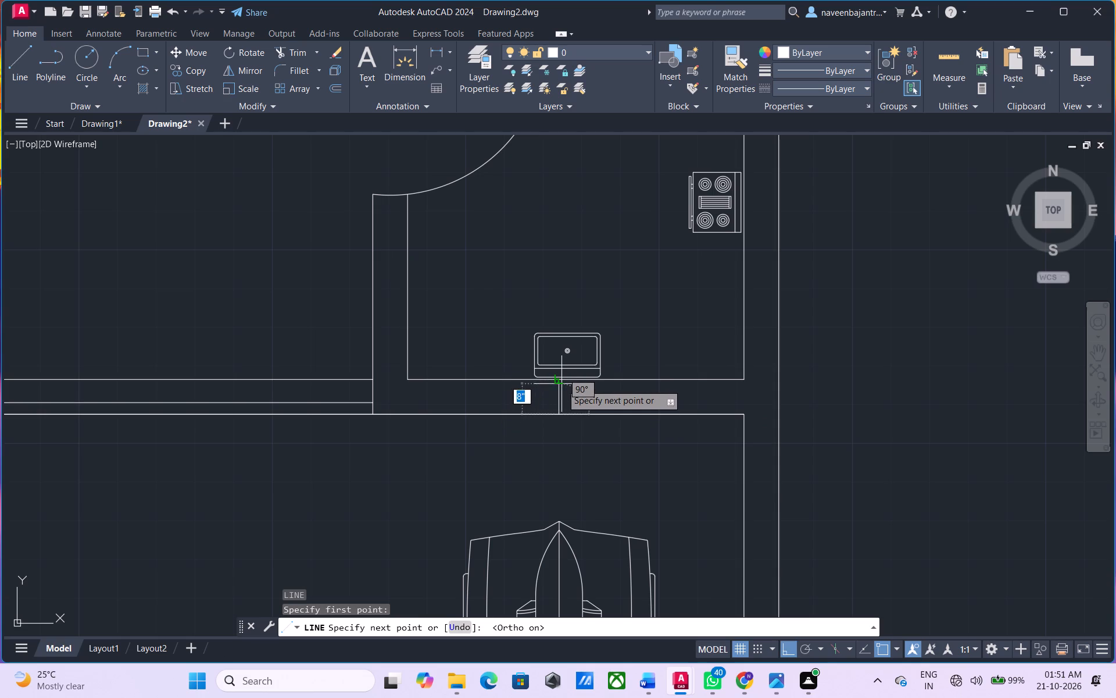
{"action": "left_click", "coordinate": [561, 383]}
{"action": "key", "text": "Escape"}
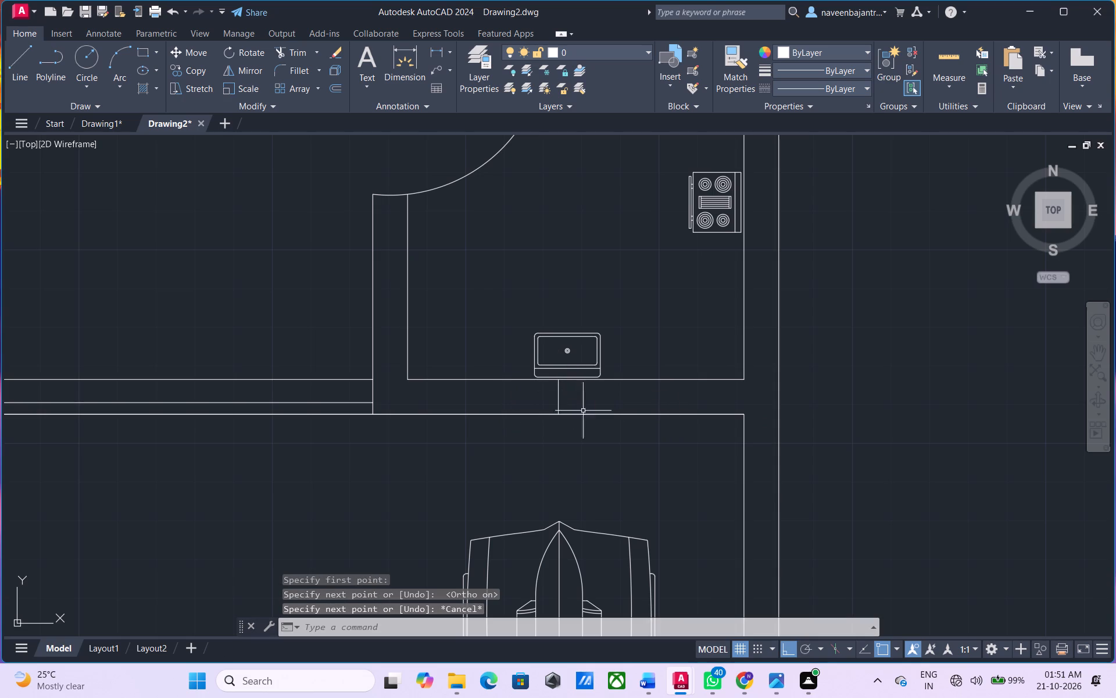
Offset the short vertical line behind the sink 2.5' to both the east and west across the kitchen's south wall.
{"action": "key", "text": "Escape"}
{"action": "type", "text": "O"}
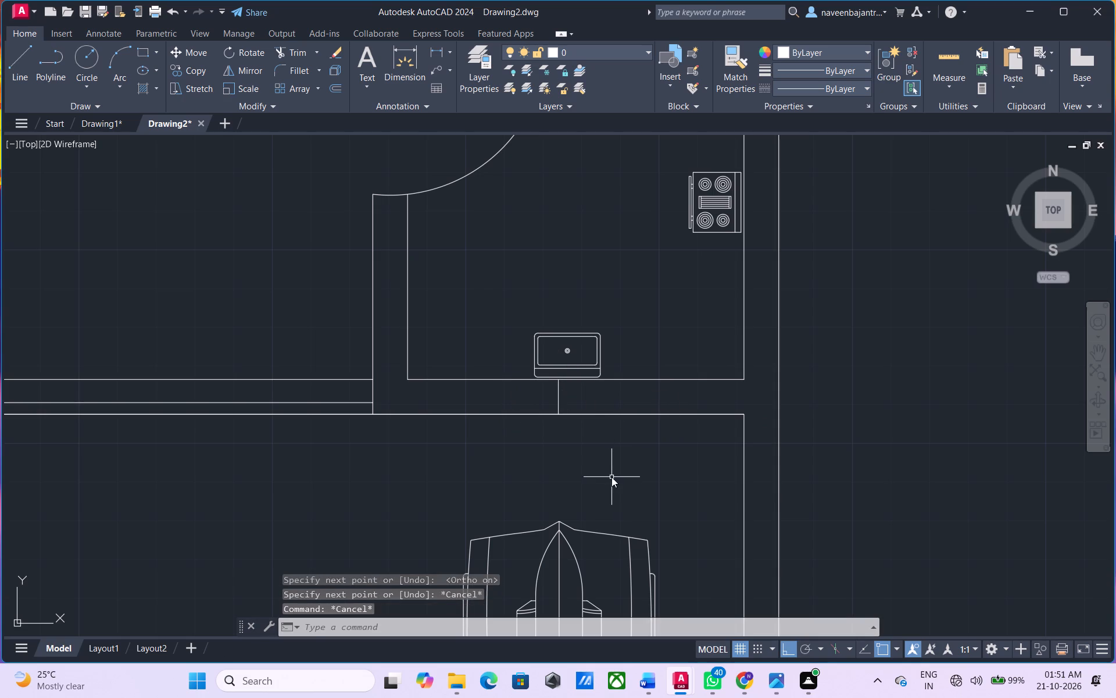
{"action": "key", "text": "space"}
{"action": "type", "text": "2."}
{"action": "type", "text": "5'"}
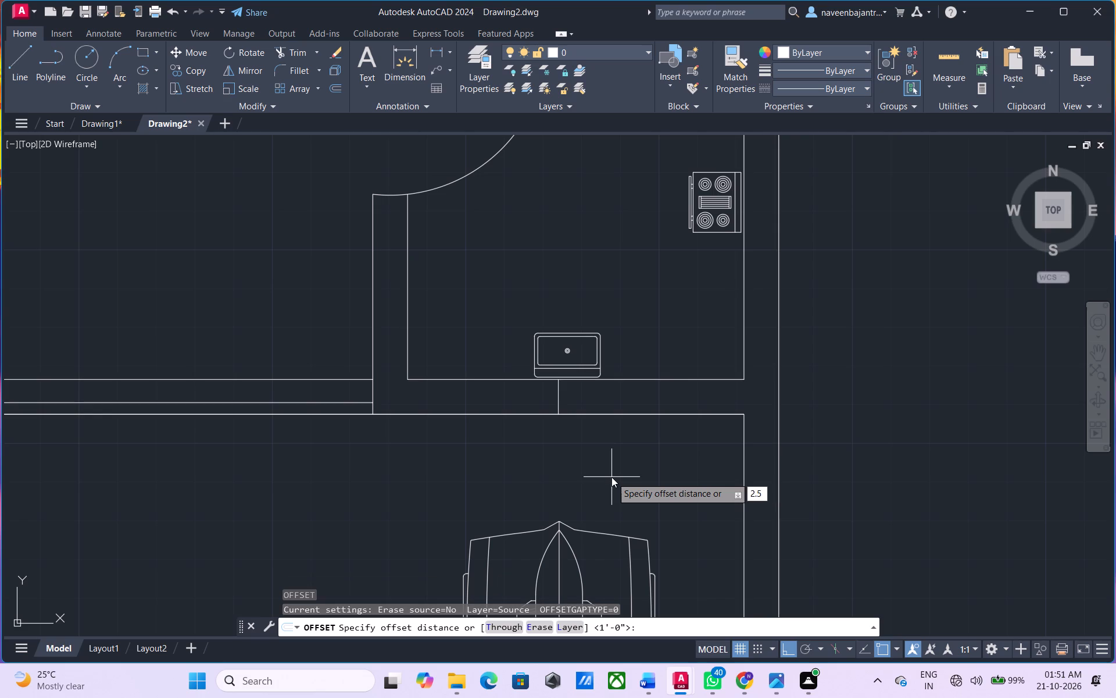
{"action": "key", "text": "Return"}
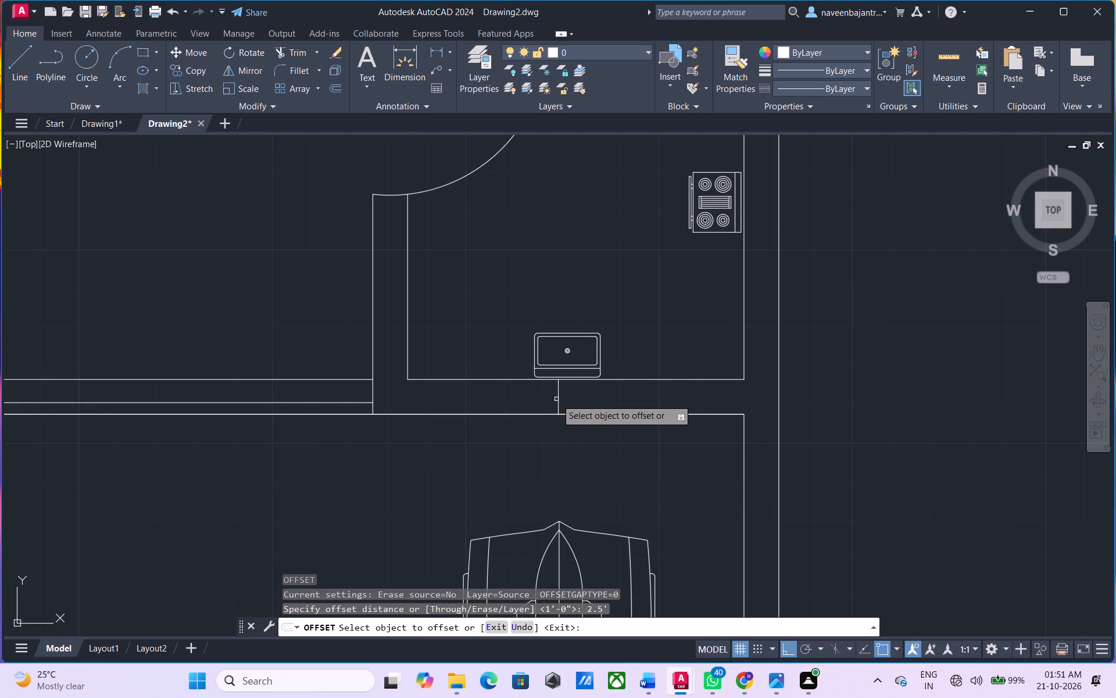
{"action": "left_click", "coordinate": [558, 402]}
{"action": "left_click", "coordinate": [593, 402]}
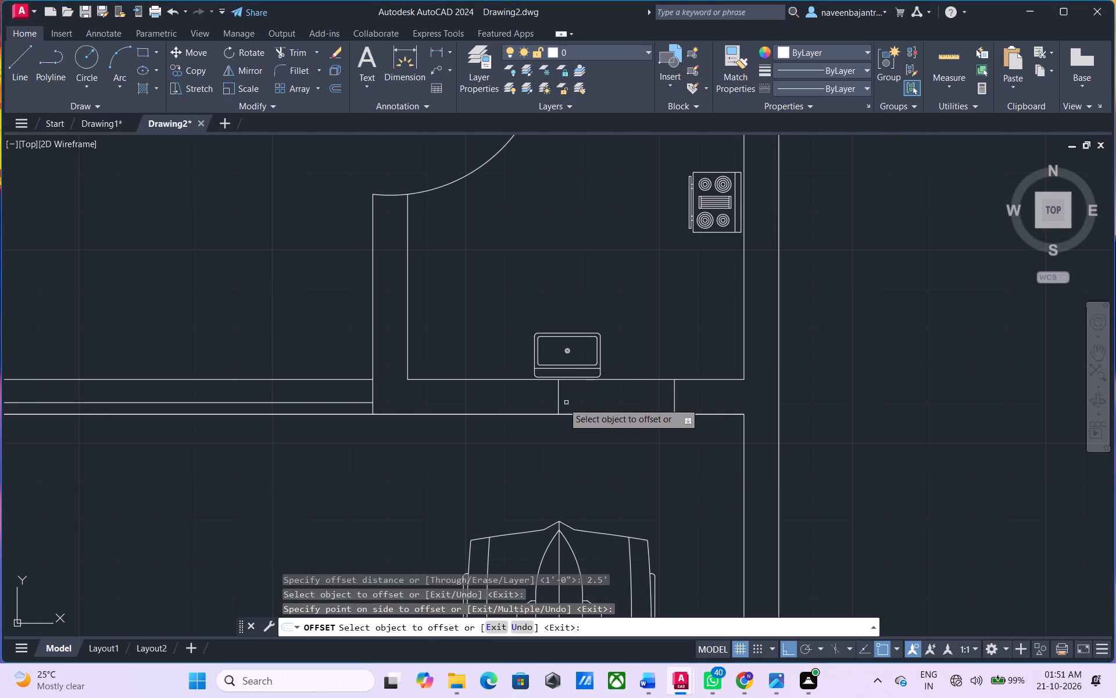
{"action": "left_click", "coordinate": [557, 404]}
{"action": "left_click", "coordinate": [533, 404]}
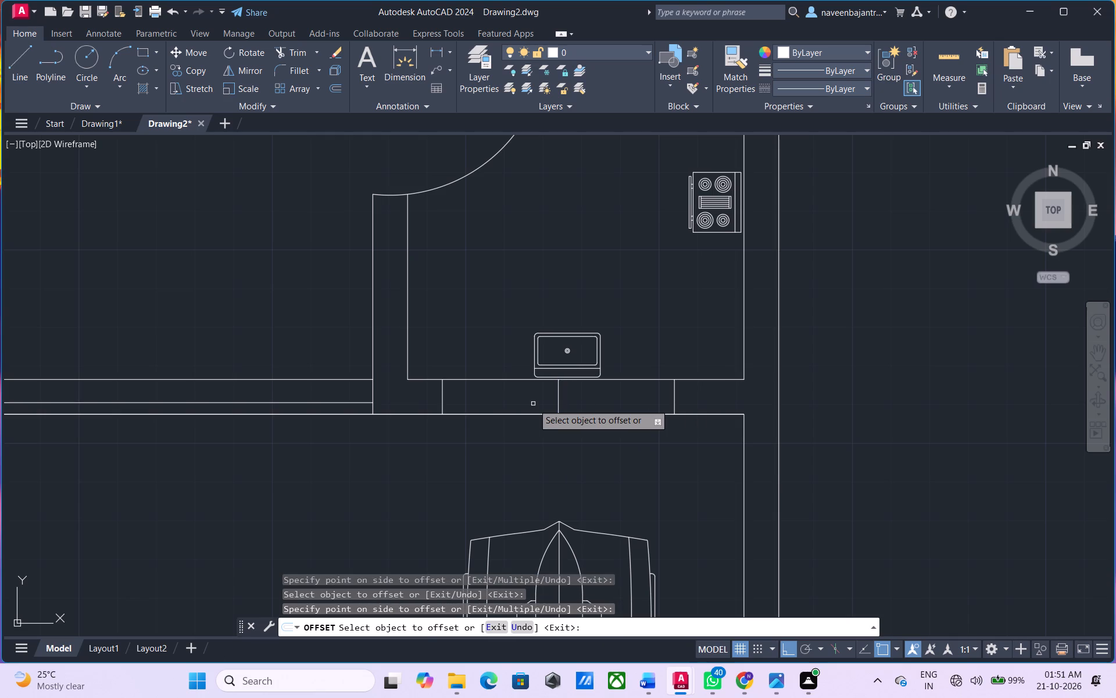
{"action": "key", "text": "Escape"}
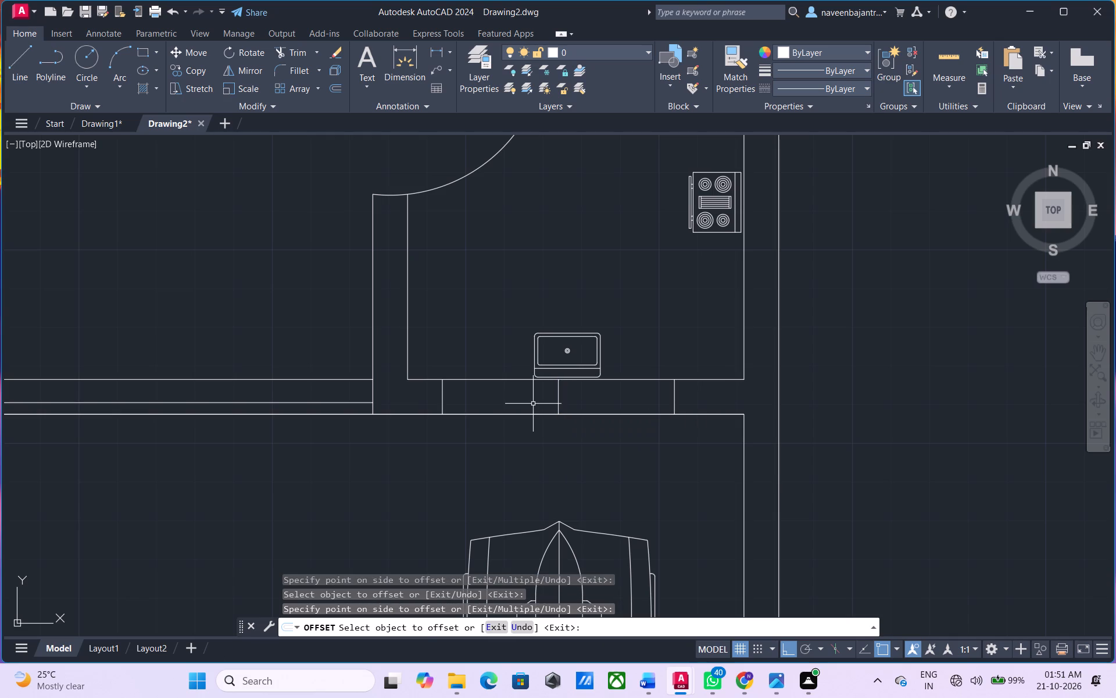
Trim away the original middle line behind the sink, between the two offset lines.
{"action": "type", "text": "TR"}
{"action": "key", "text": "space"}
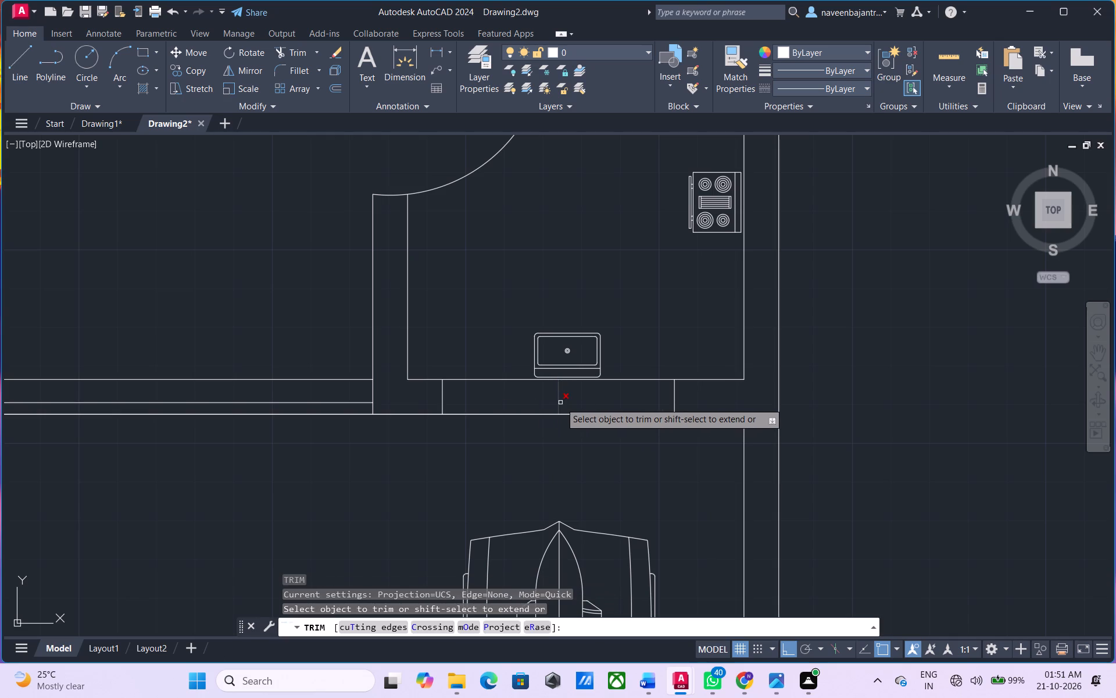
{"action": "left_click", "coordinate": [560, 403]}
{"action": "key", "text": "Escape"}
Draw a 5' horizontal window line in the kitchen's south wall, joining the midpoints of the two offset lines.
{"action": "key", "text": "l"}
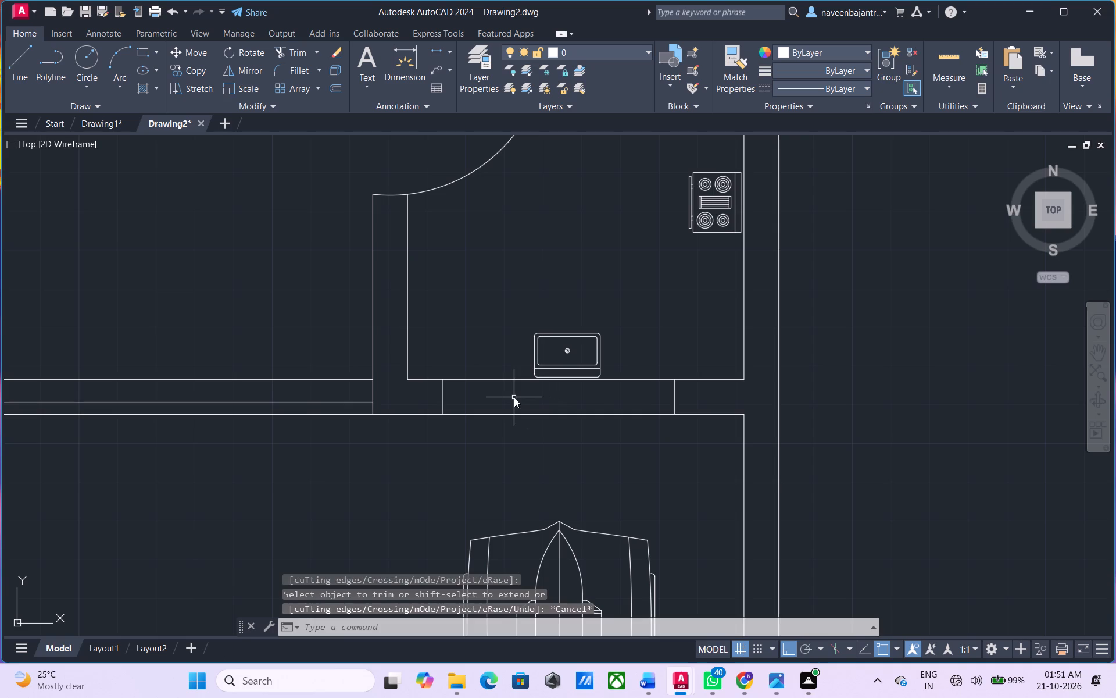
{"action": "key", "text": "space"}
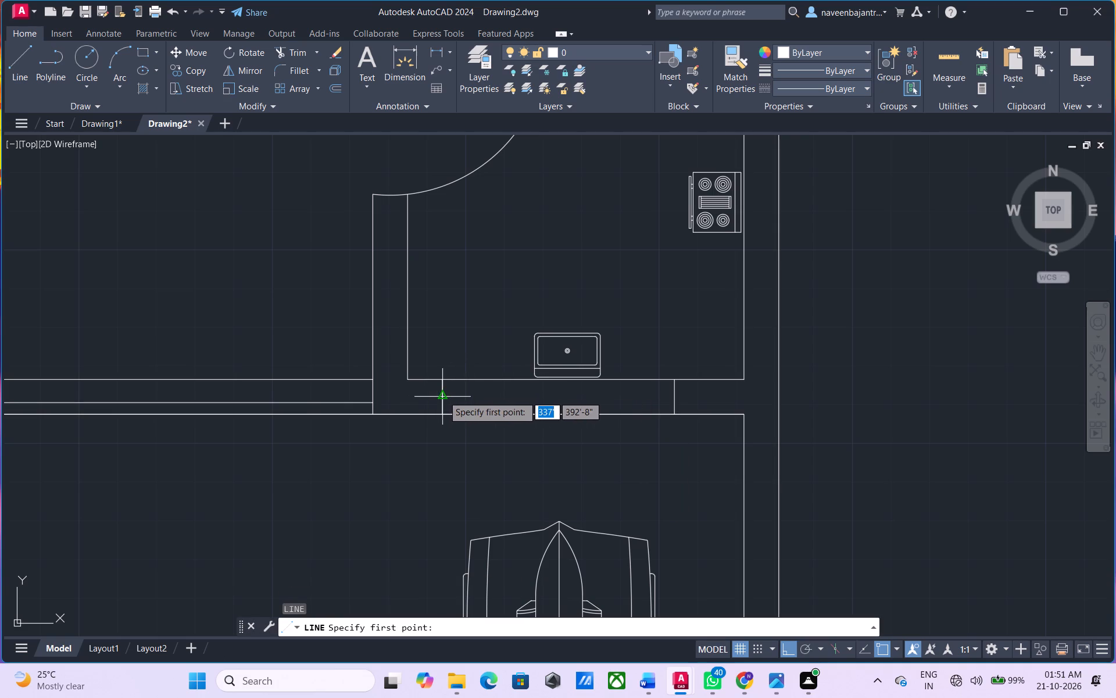
{"action": "left_click", "coordinate": [443, 396]}
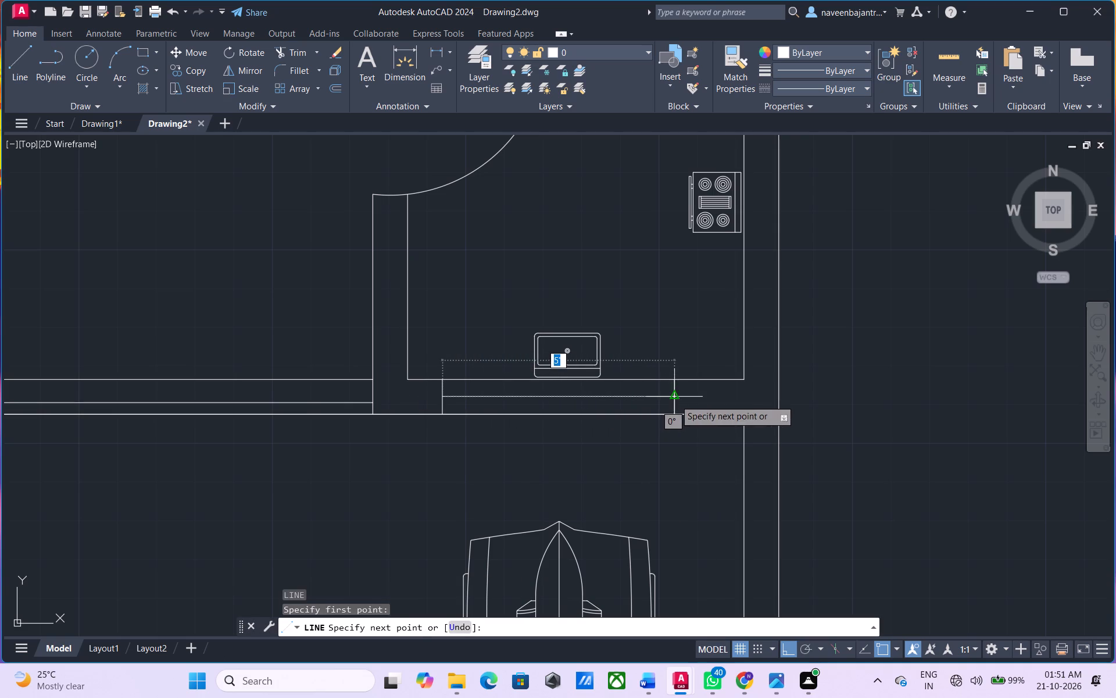
{"action": "left_click", "coordinate": [675, 400]}
{"action": "key", "text": "Escape"}
Hatch the outer walls with their connected inner walls and the kitchen's west wall with the SOLID pattern in colour 0,0,0.
{"action": "scroll", "coordinate": [673, 430], "scroll_direction": "down", "scroll_amount": 2}
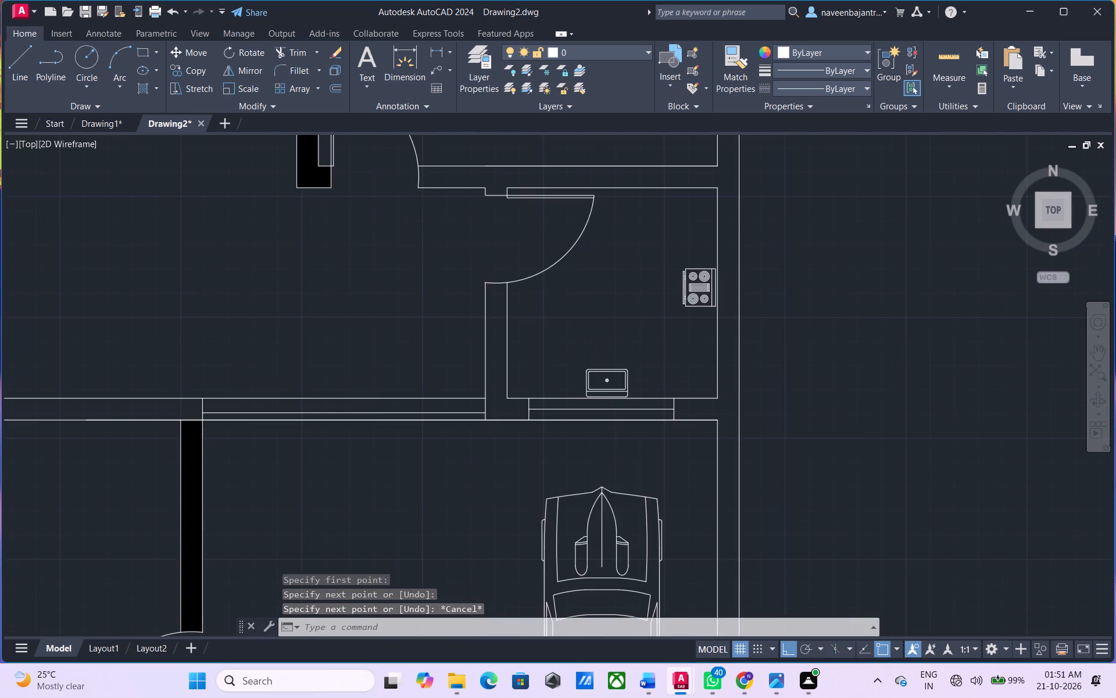
{"action": "scroll", "coordinate": [673, 430], "scroll_direction": "down", "scroll_amount": 1}
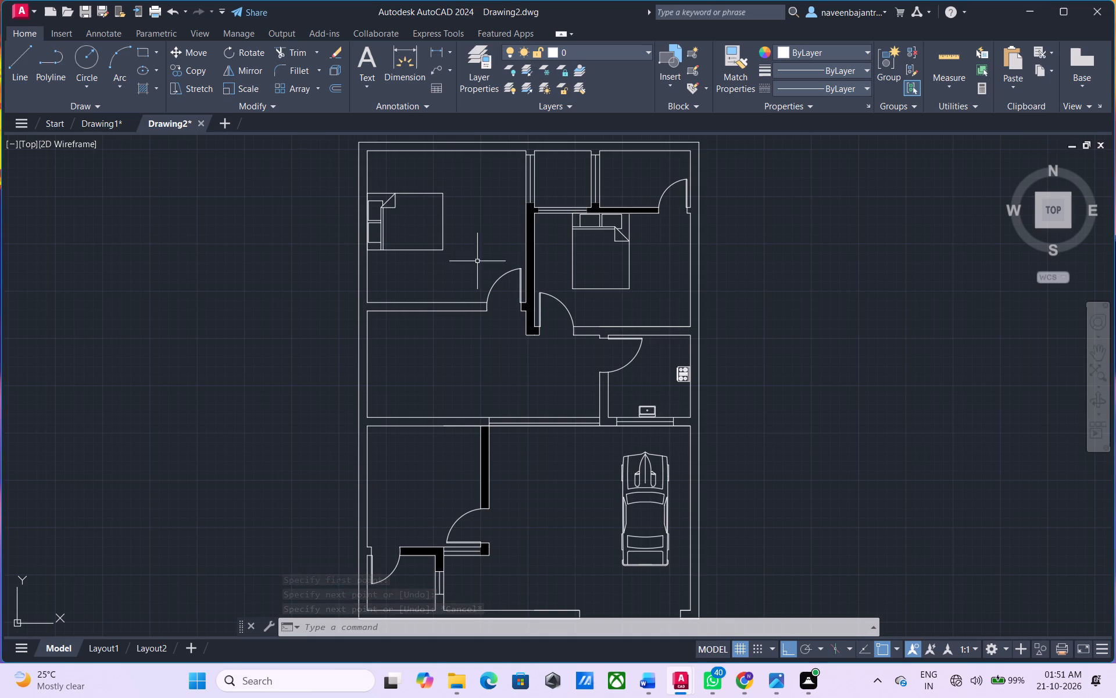
{"action": "left_click", "coordinate": [144, 86]}
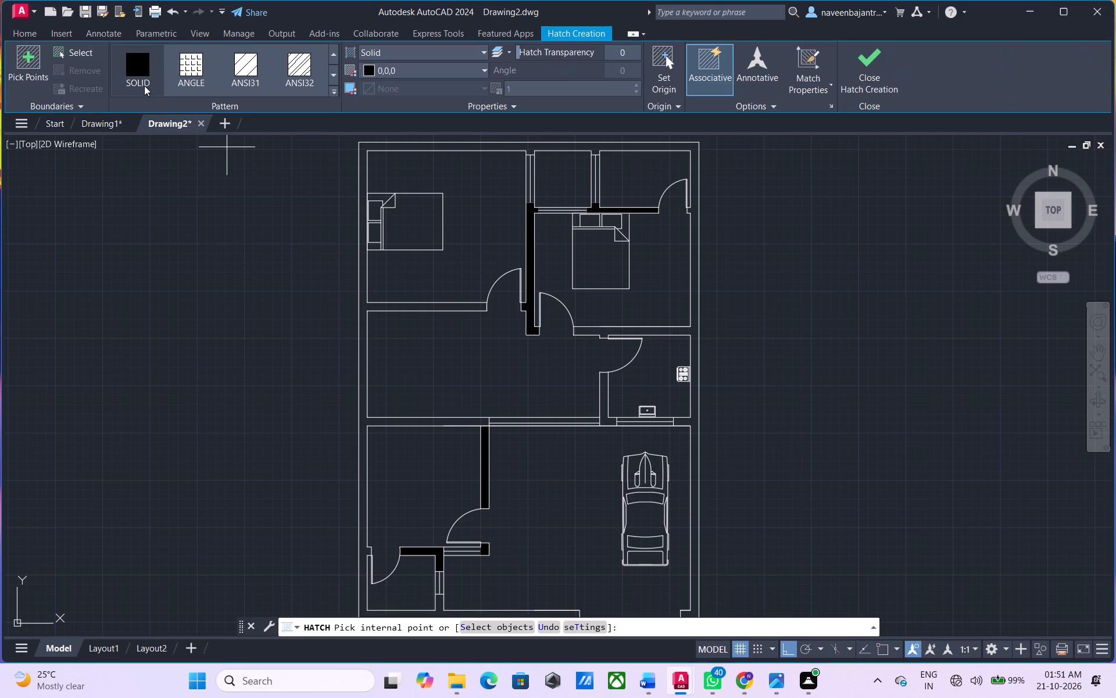
{"action": "left_click", "coordinate": [144, 65]}
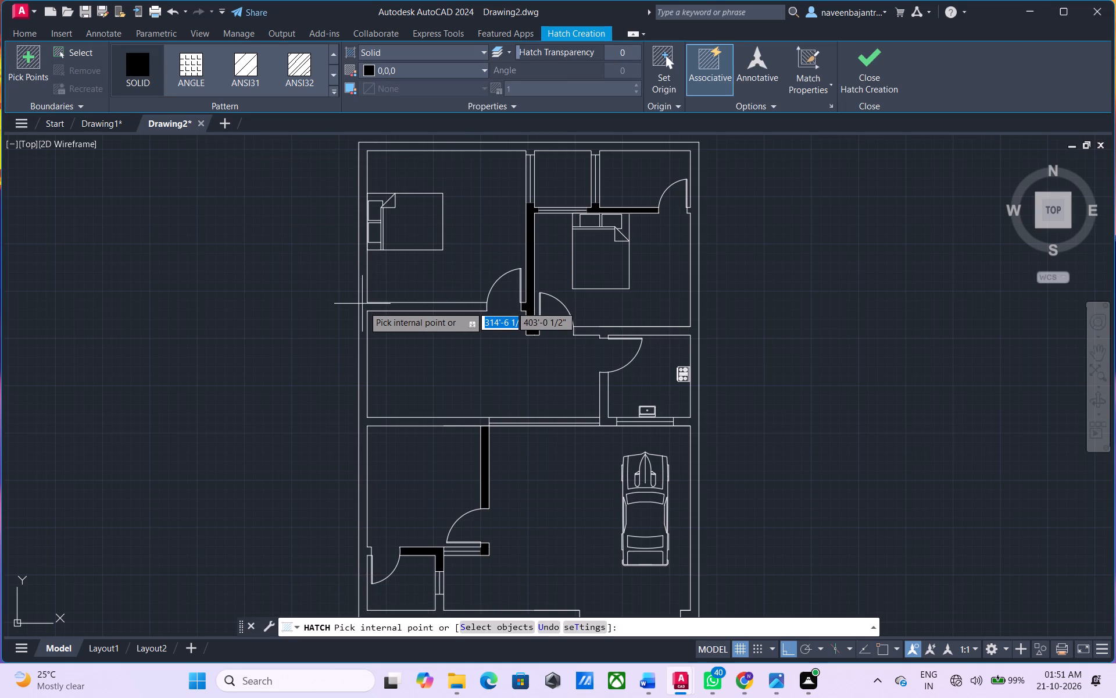
{"action": "left_click", "coordinate": [363, 306]}
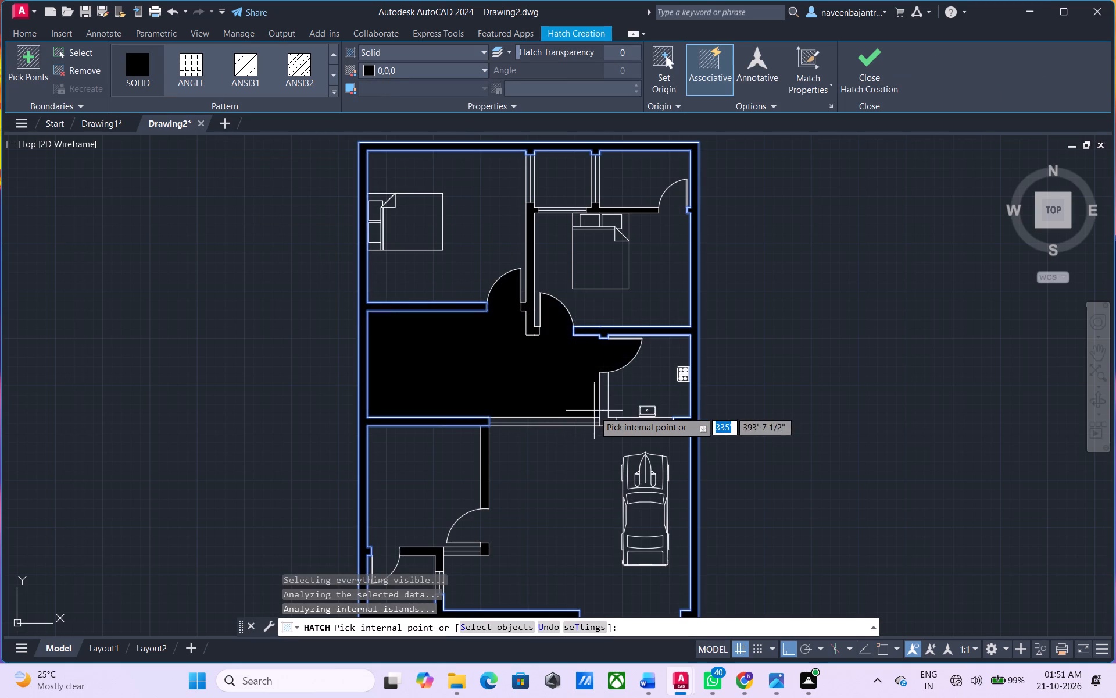
{"action": "left_click", "coordinate": [604, 412]}
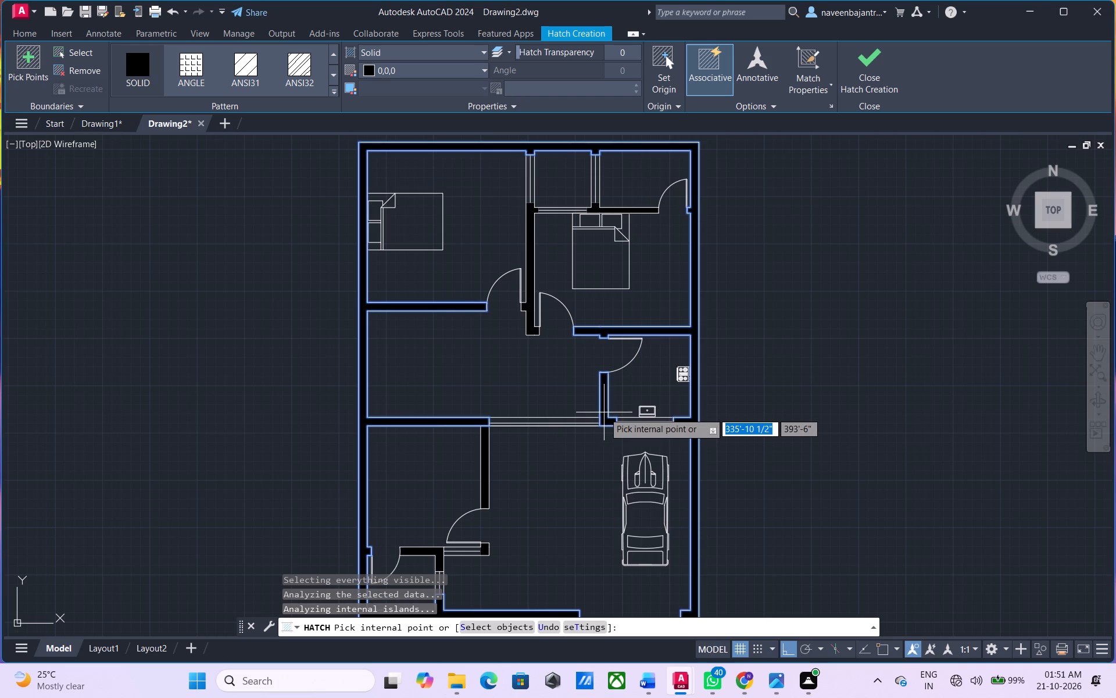
{"action": "scroll", "coordinate": [604, 412], "scroll_direction": "down", "scroll_amount": 1}
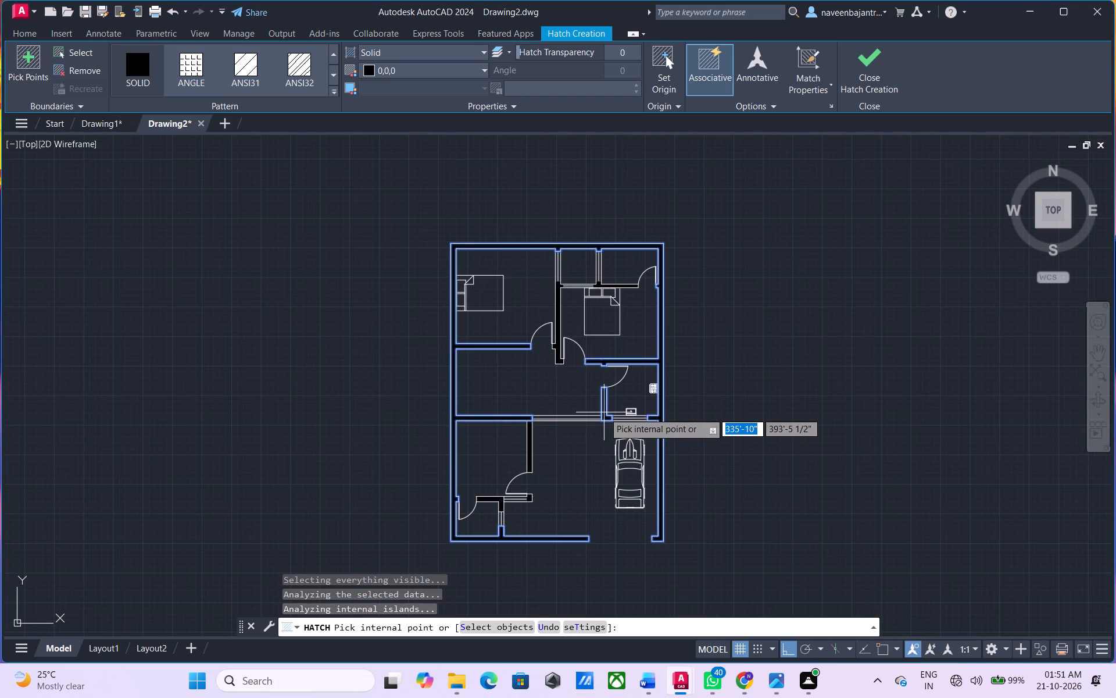
{"action": "scroll", "coordinate": [604, 412], "scroll_direction": "up", "scroll_amount": 2}
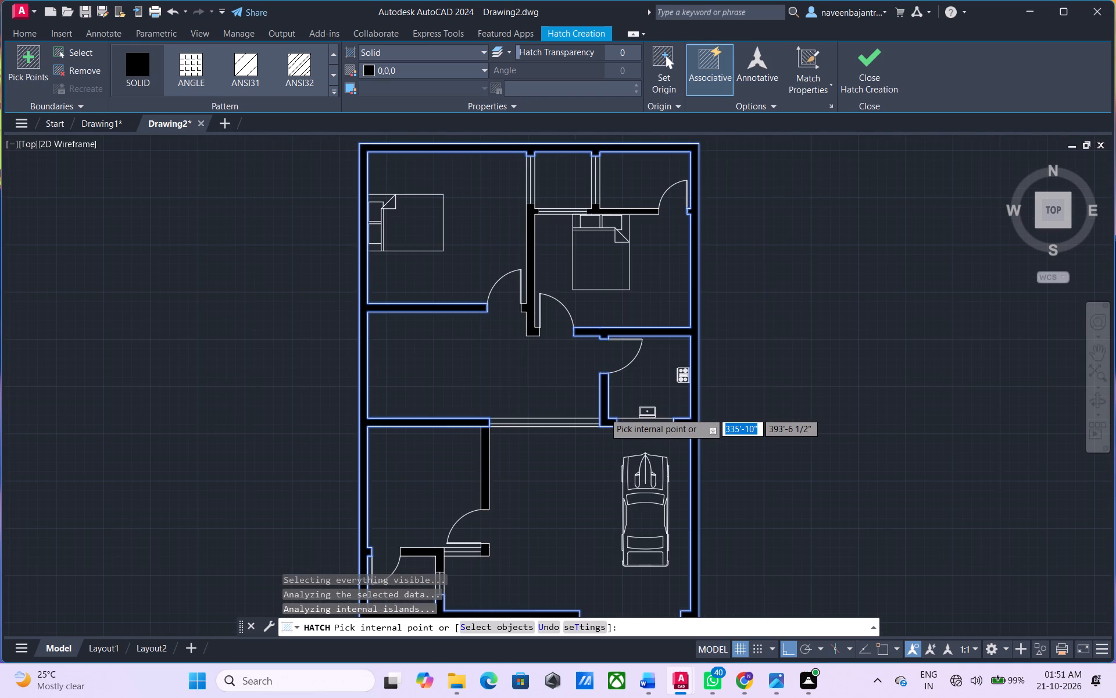
{"action": "key", "text": "Escape"}
Draw the L-shaped kitchen counter edge: about 6' south from the north wall beside the stove, and about 5'-10" west to the west wall.
{"action": "scroll", "coordinate": [713, 363], "scroll_direction": "up", "scroll_amount": 1}
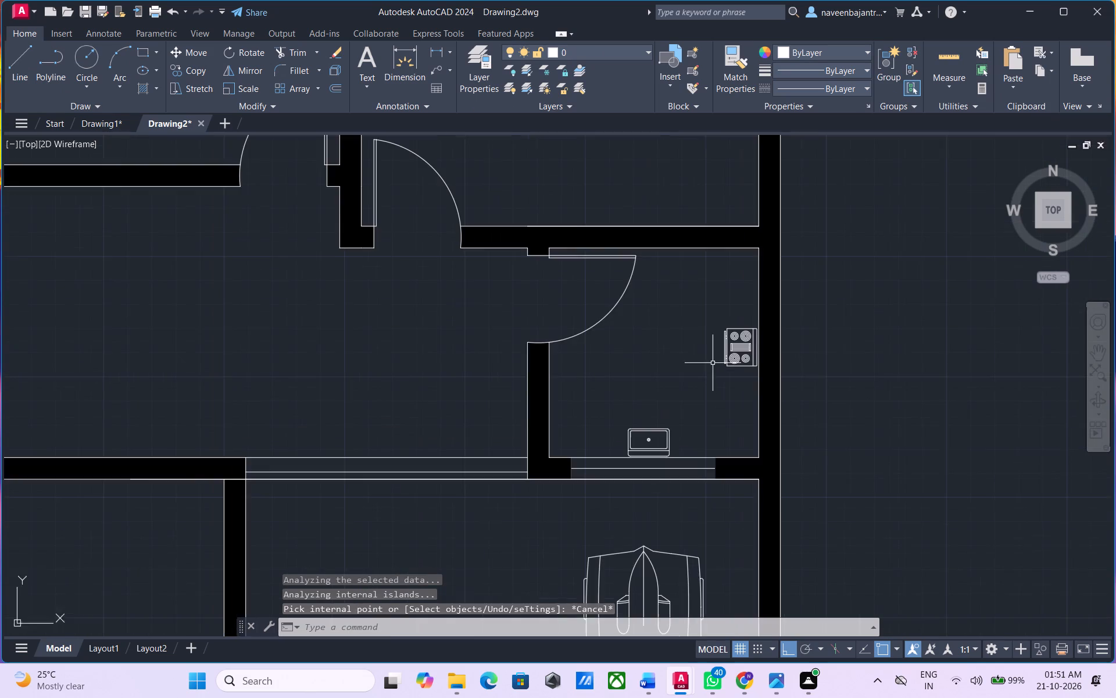
{"action": "scroll", "coordinate": [713, 363], "scroll_direction": "up", "scroll_amount": 1}
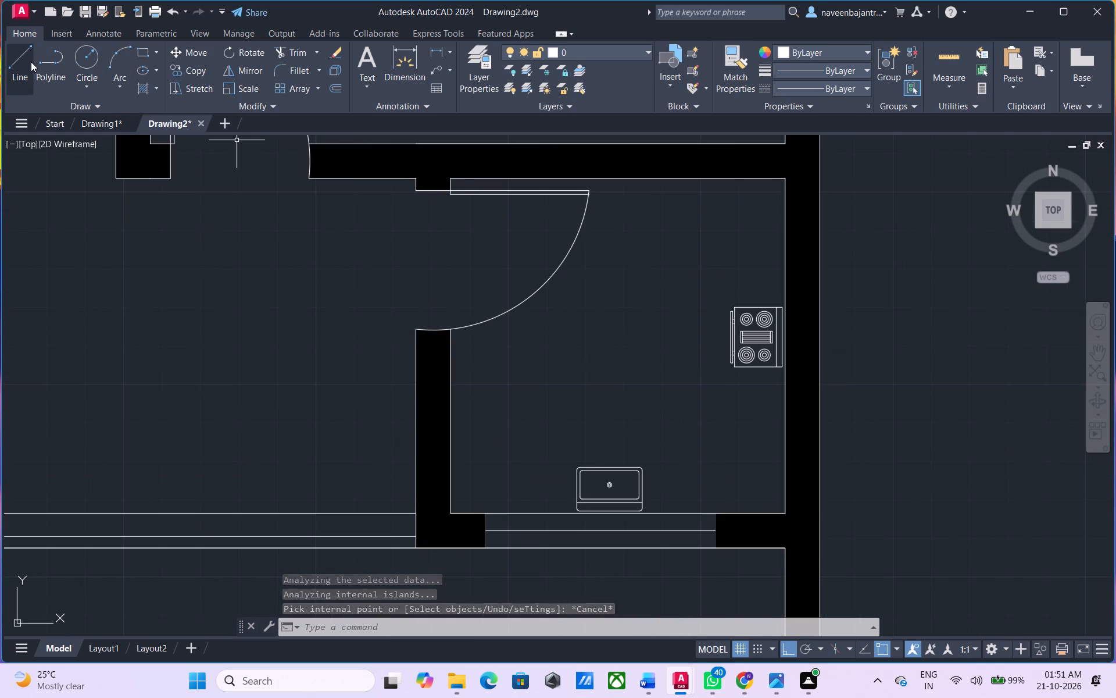
{"action": "left_click", "coordinate": [30, 62]}
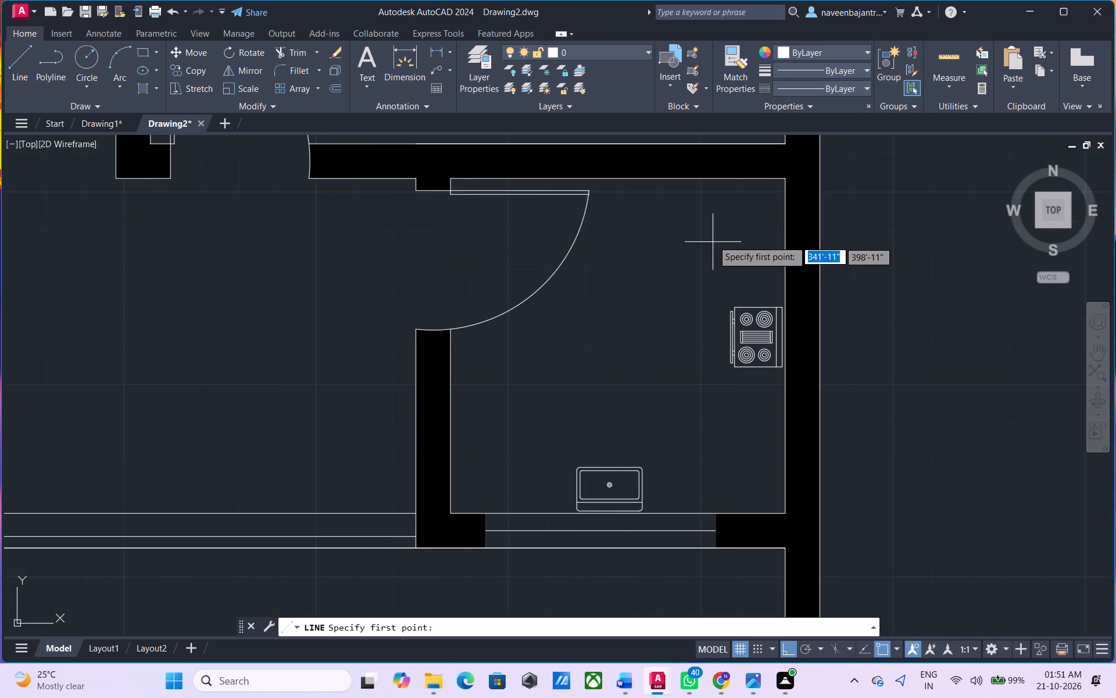
{"action": "left_click", "coordinate": [720, 182]}
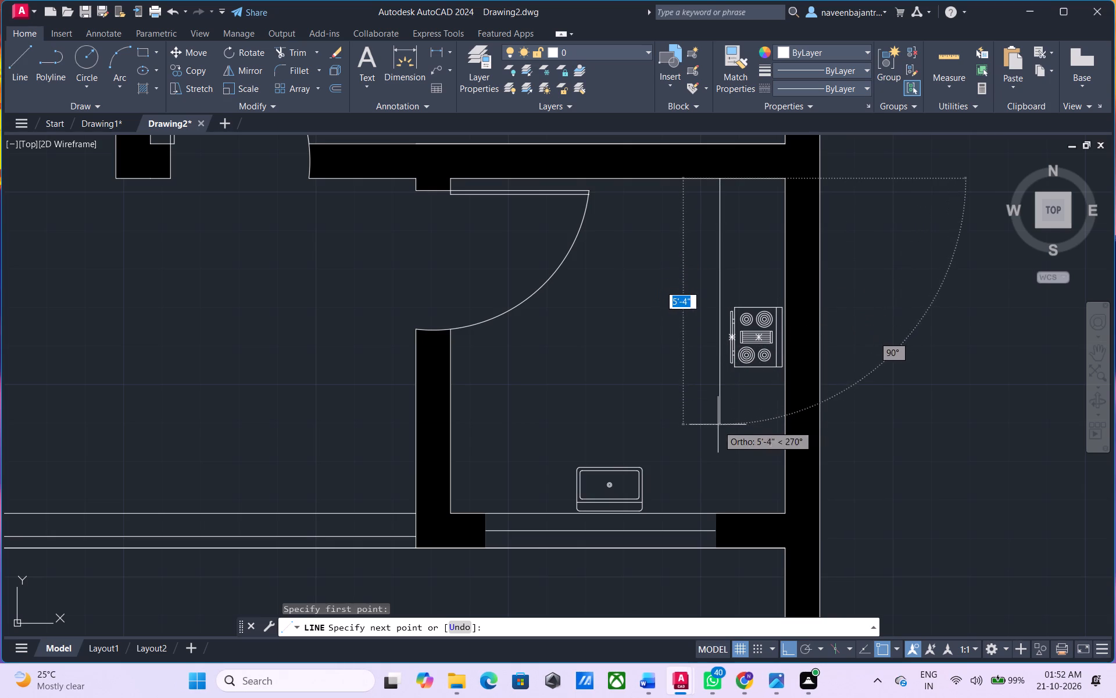
{"action": "left_click", "coordinate": [719, 459]}
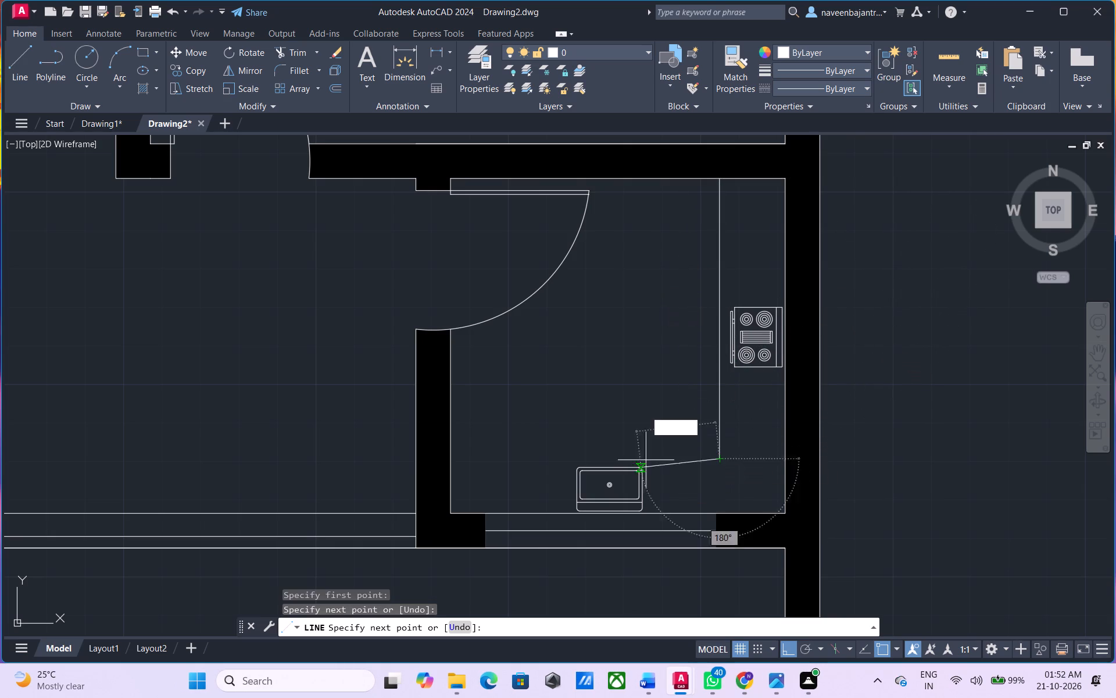
{"action": "left_click", "coordinate": [453, 460]}
{"action": "key", "text": "Escape"}
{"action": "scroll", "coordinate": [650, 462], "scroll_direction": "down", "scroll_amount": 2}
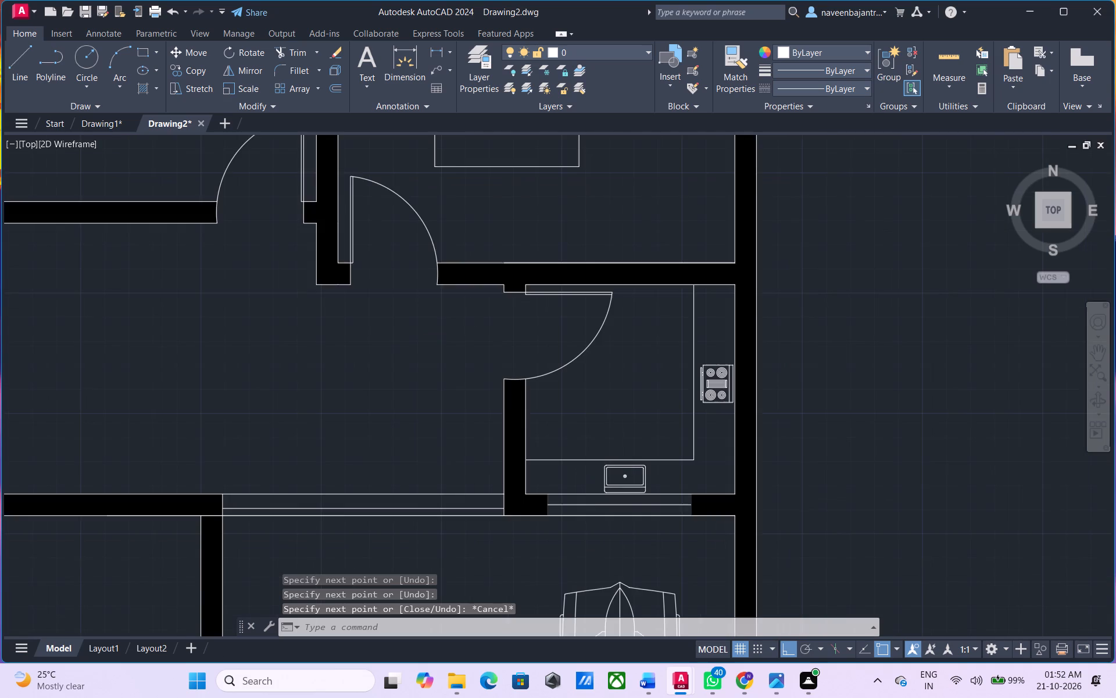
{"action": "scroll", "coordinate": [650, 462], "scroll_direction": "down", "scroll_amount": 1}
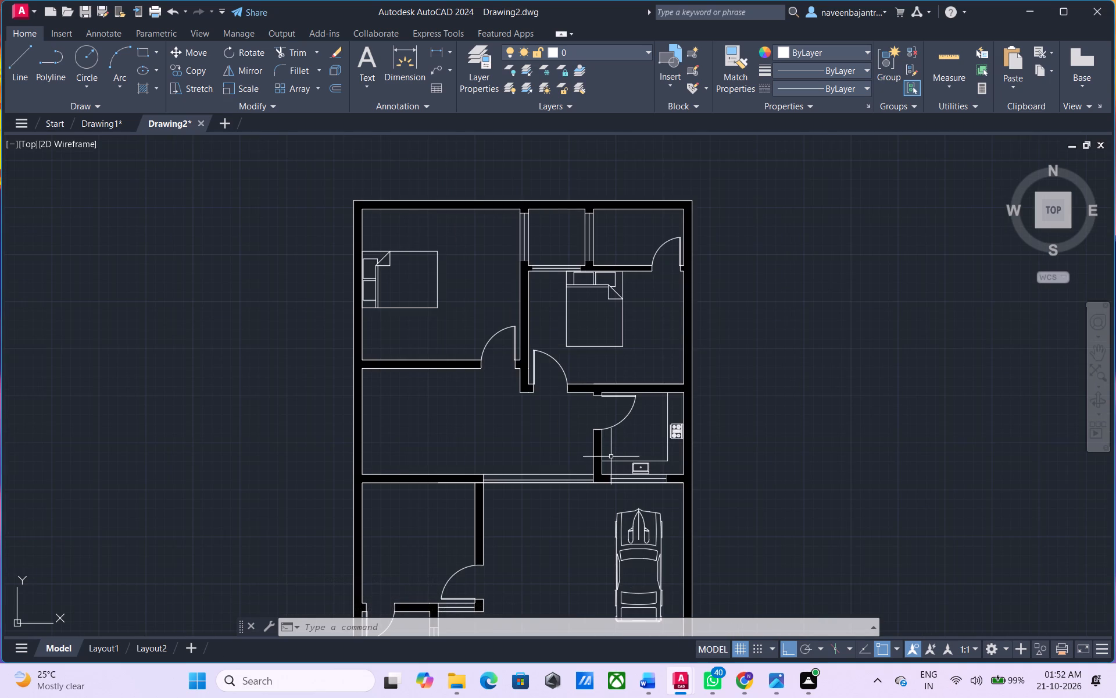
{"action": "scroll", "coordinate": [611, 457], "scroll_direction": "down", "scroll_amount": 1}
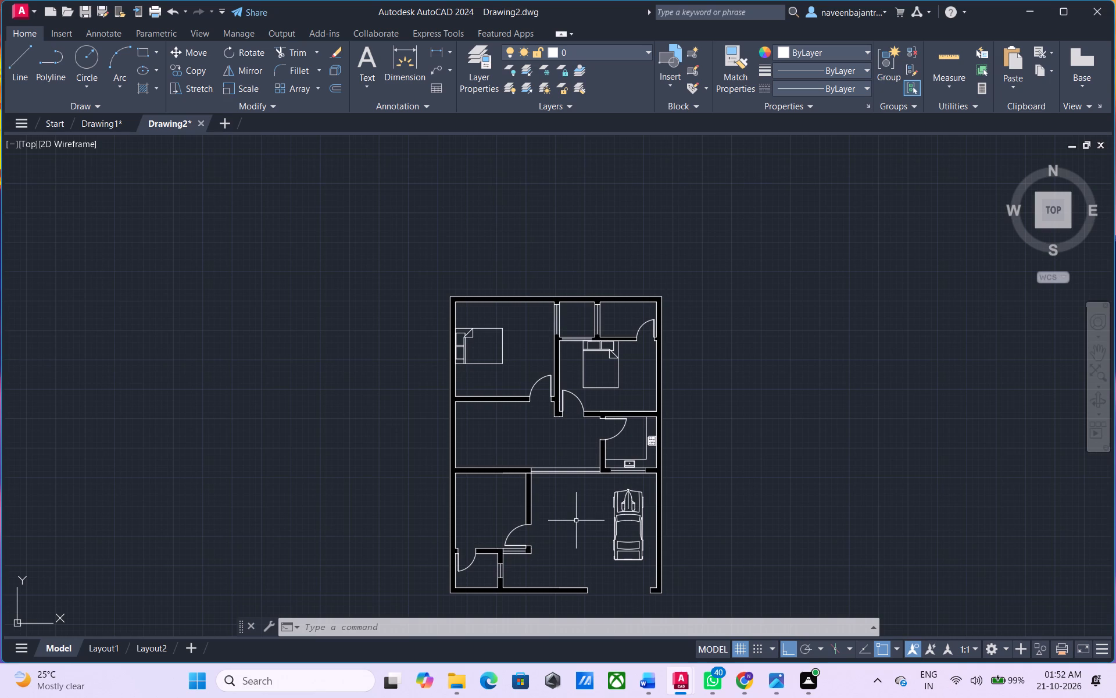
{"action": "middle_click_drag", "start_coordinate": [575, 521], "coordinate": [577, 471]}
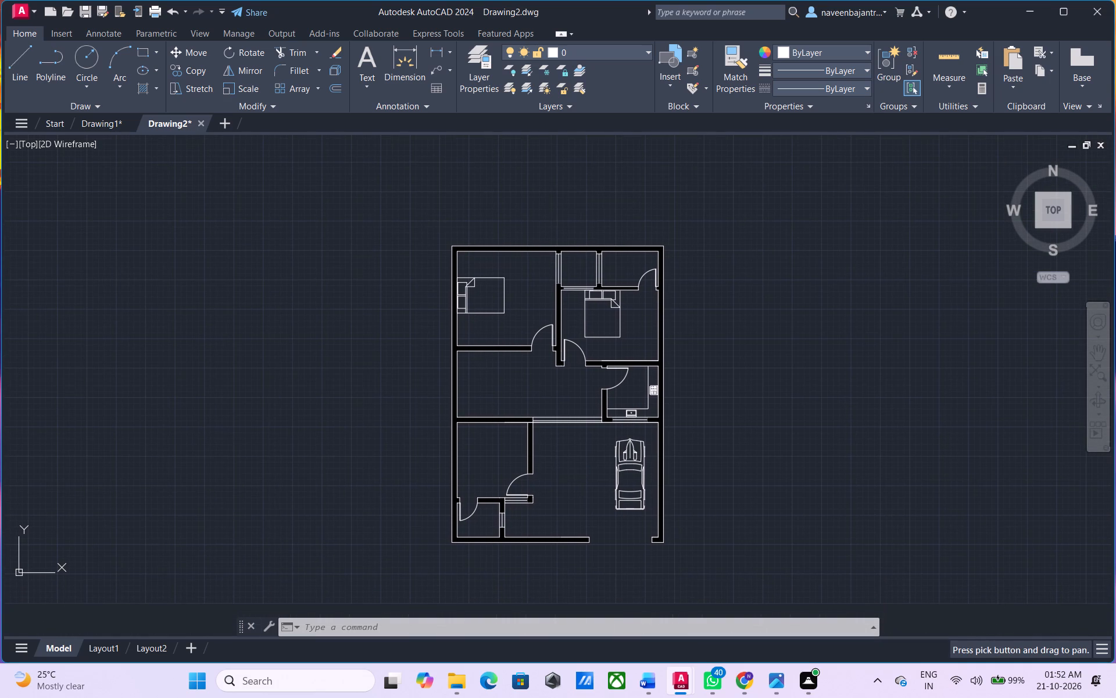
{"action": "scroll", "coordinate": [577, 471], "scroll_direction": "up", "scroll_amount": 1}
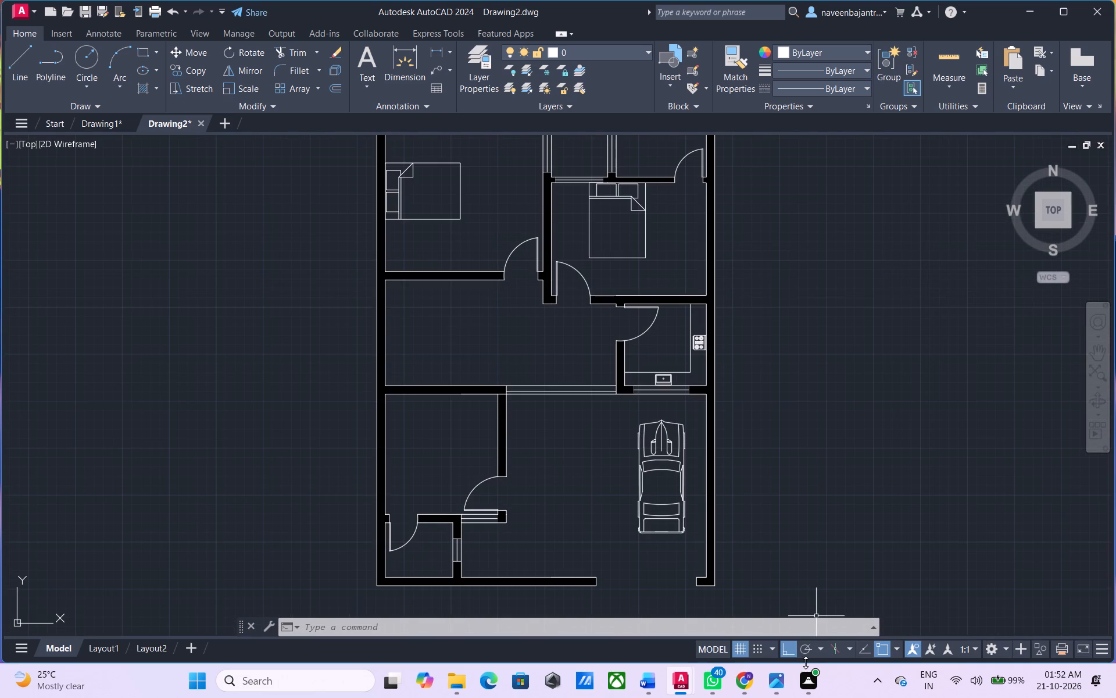
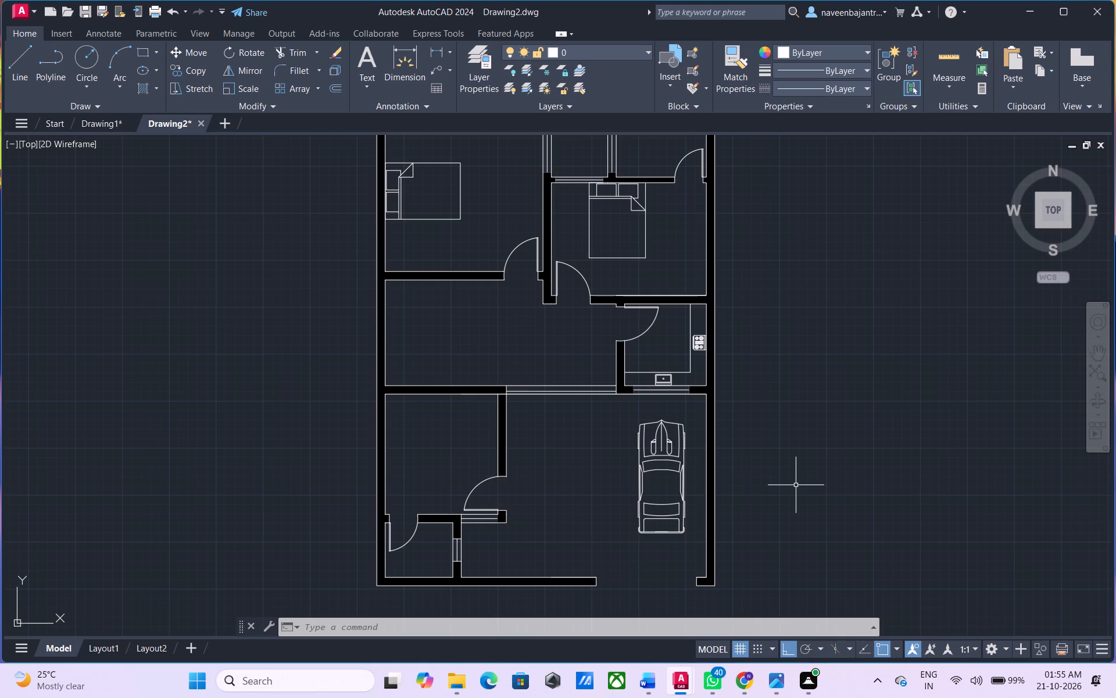
Draw a vertical line across the kitchen's south wall at the west end of the window opening.
{"action": "scroll", "coordinate": [786, 486], "scroll_direction": "down", "scroll_amount": 1}
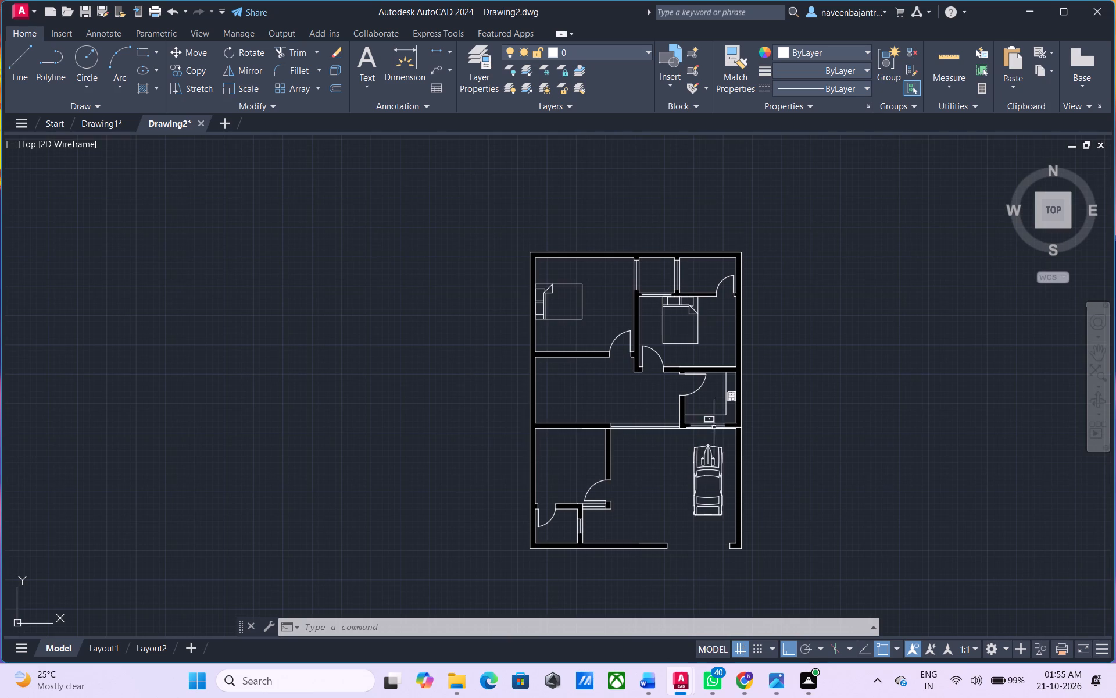
{"action": "scroll", "coordinate": [714, 428], "scroll_direction": "up", "scroll_amount": 4}
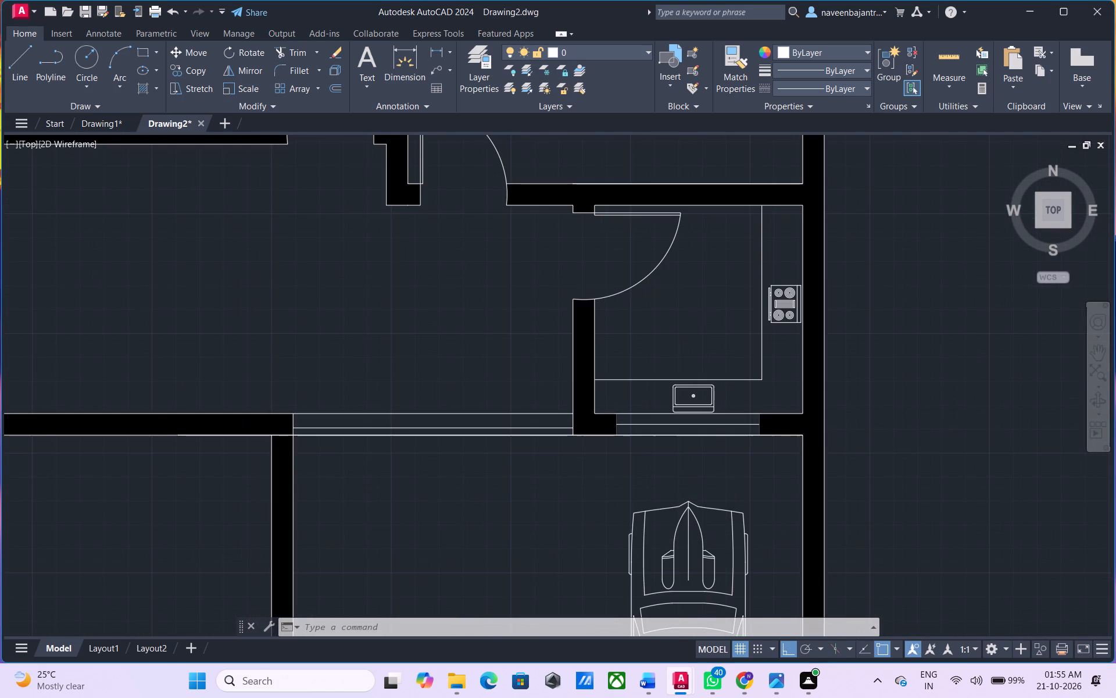
{"action": "scroll", "coordinate": [714, 428], "scroll_direction": "up", "scroll_amount": 1}
{"action": "key", "text": "Escape"}
{"action": "type", "text": "L"}
{"action": "key", "text": "space"}
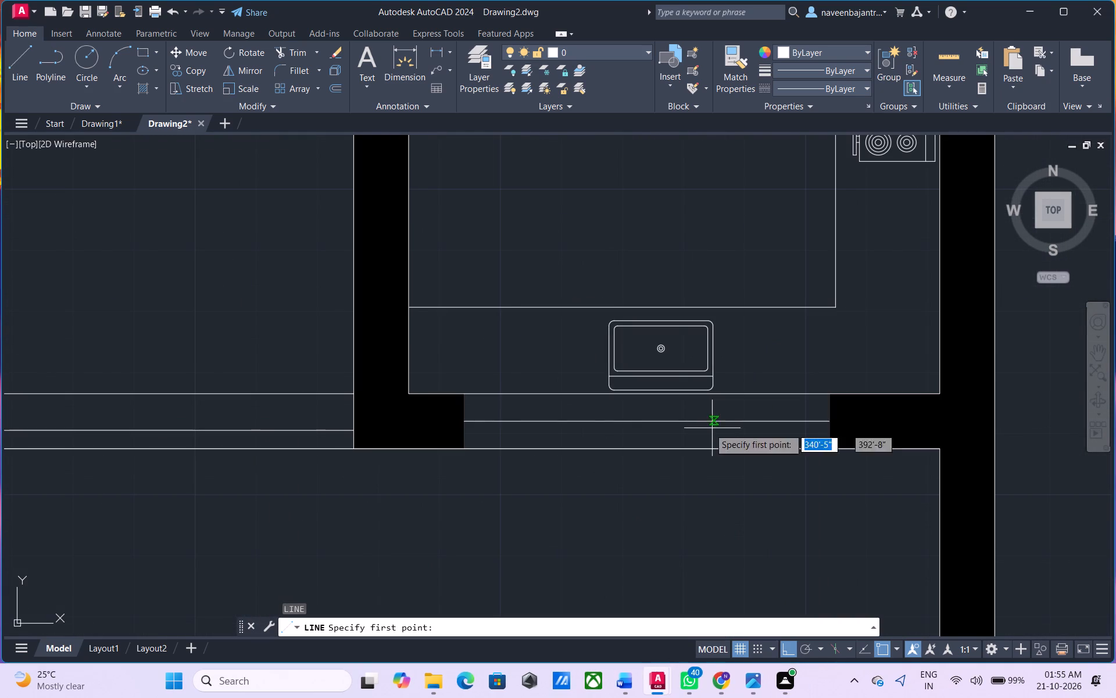
{"action": "left_click", "coordinate": [463, 393]}
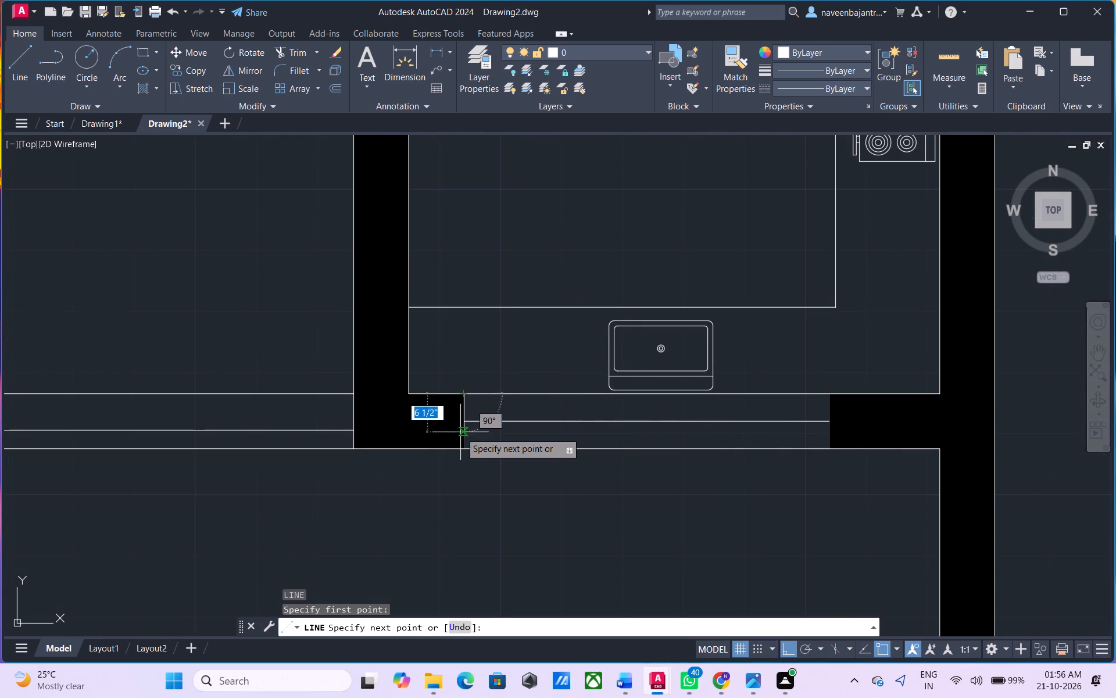
{"action": "left_click", "coordinate": [463, 452]}
{"action": "key", "text": "Escape"}
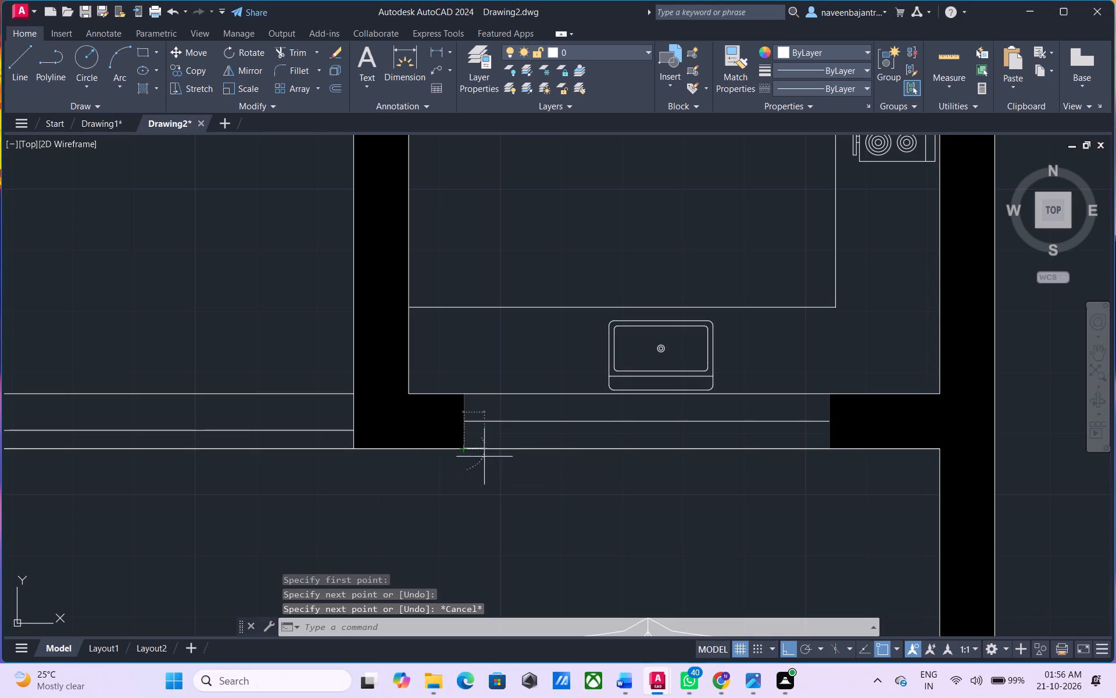
Insert the Toilet - Imperial block from the Architectural tool palette into the empty area east of the floor plan.
{"action": "scroll", "coordinate": [686, 498], "scroll_direction": "down", "scroll_amount": 5}
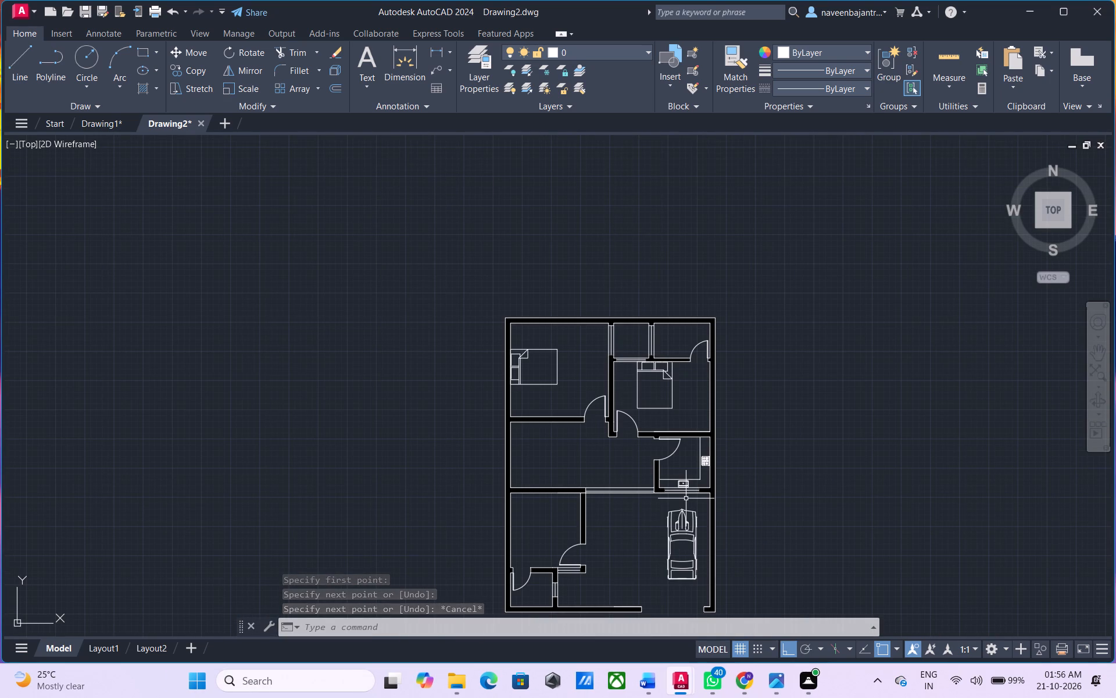
{"action": "key", "text": "Escape"}
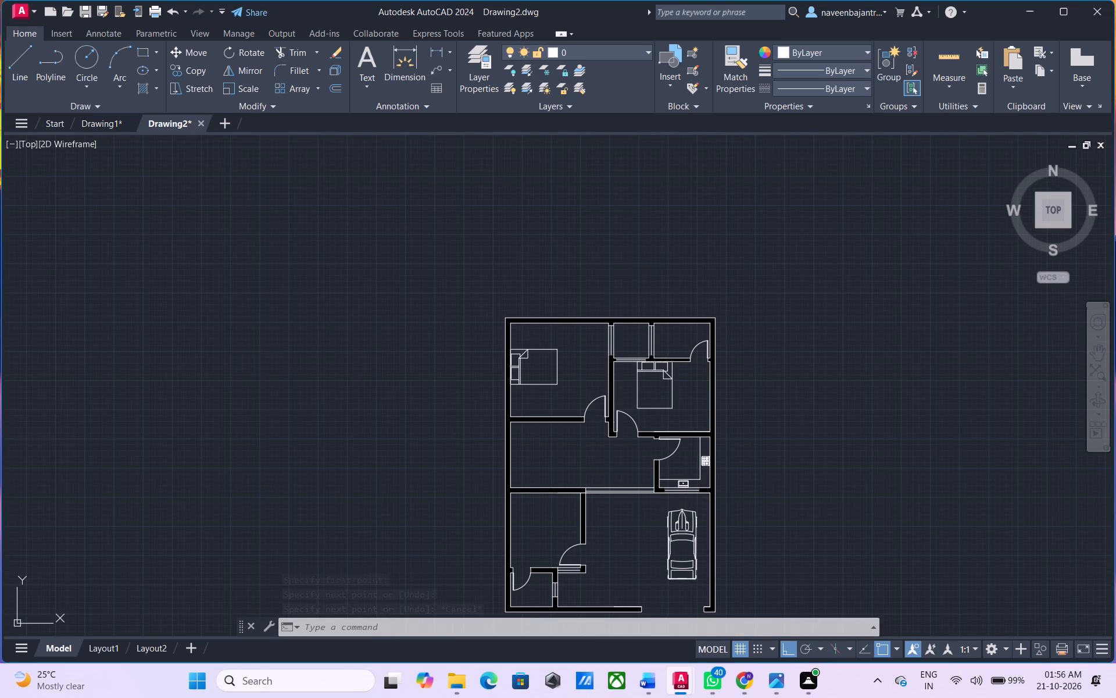
{"action": "middle_click_drag", "start_coordinate": [904, 421], "coordinate": [900, 418]}
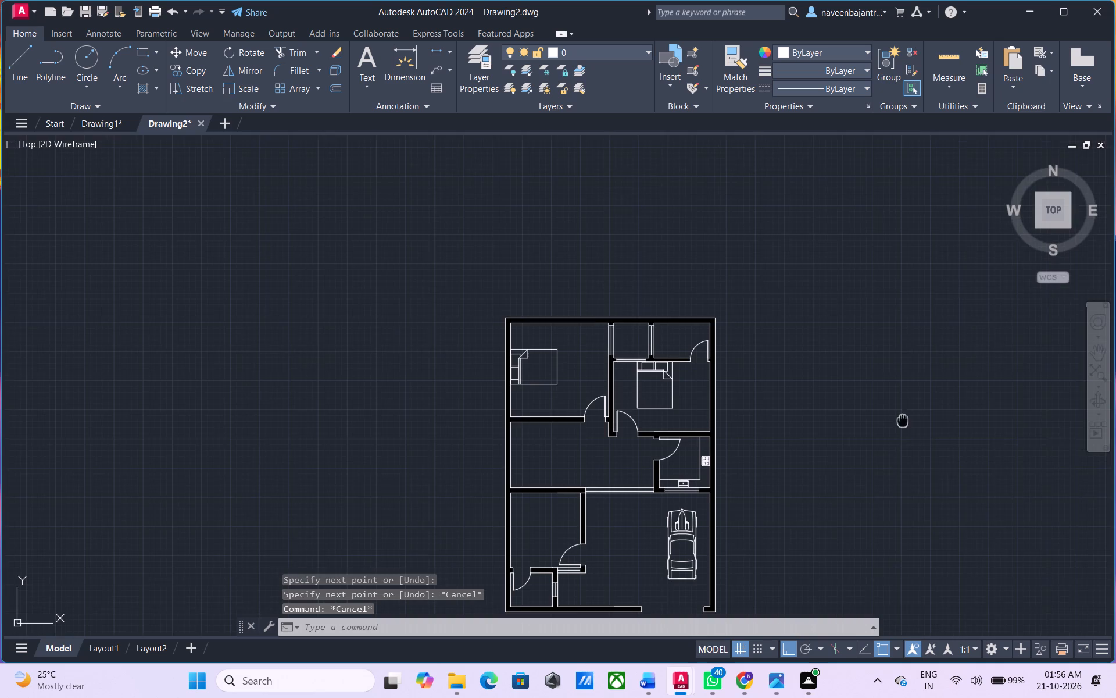
{"action": "middle_click_drag", "start_coordinate": [900, 418], "coordinate": [843, 351]}
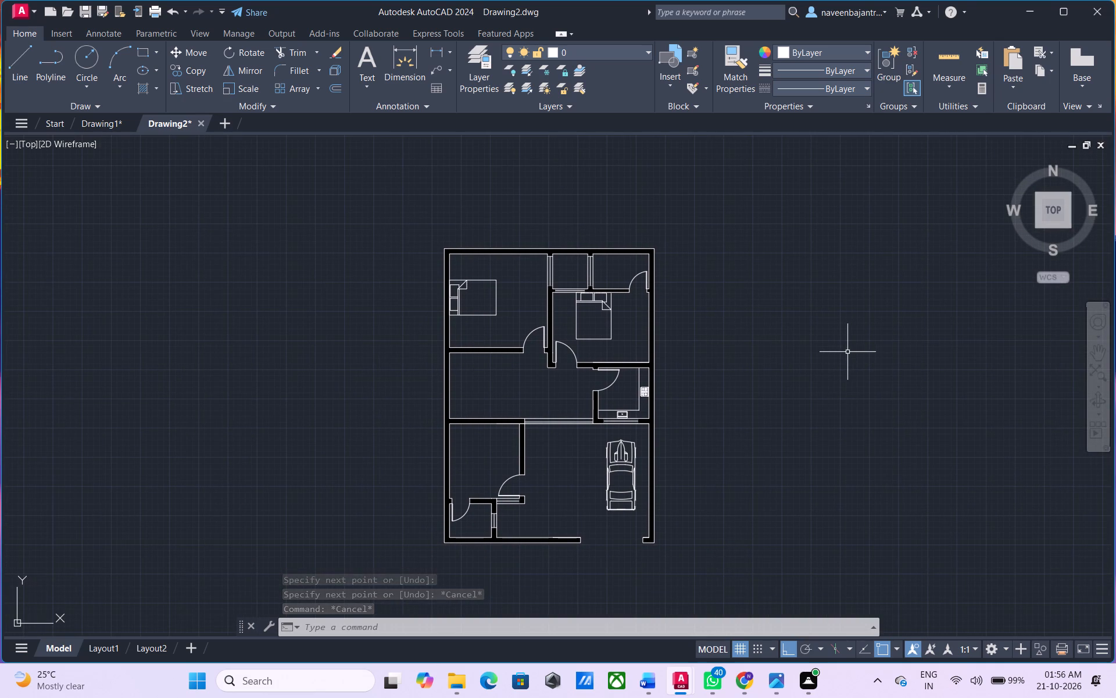
{"action": "key", "text": "Escape"}
{"action": "type", "text": "TP"}
{"action": "key", "text": "space"}
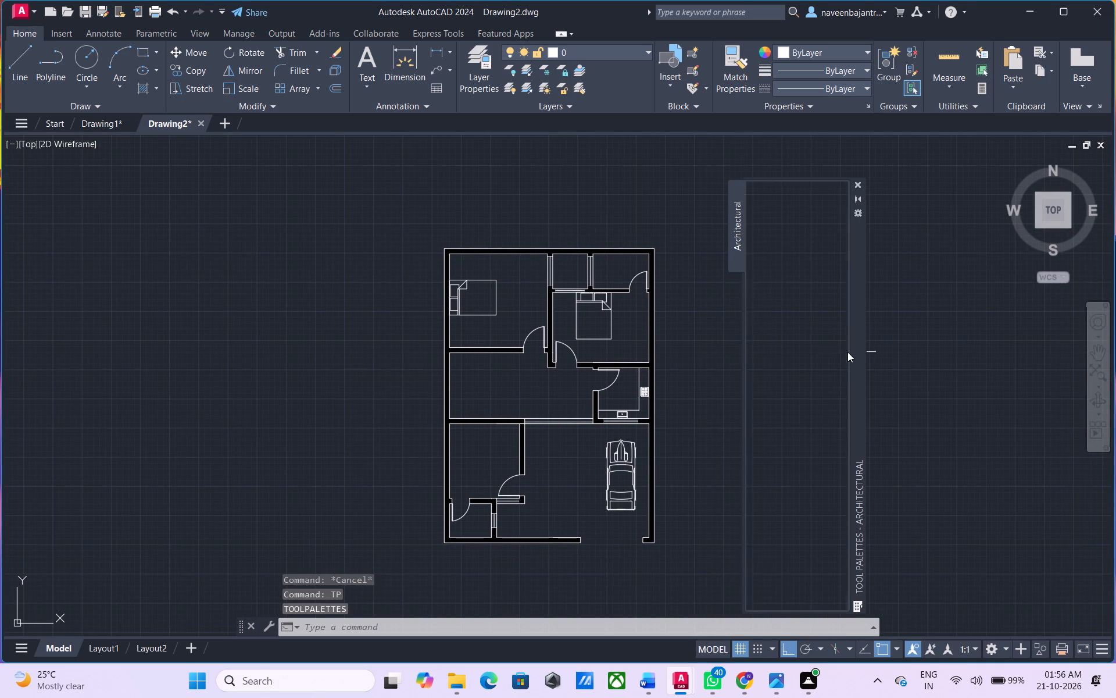
{"action": "left_click_drag", "start_coordinate": [784, 375], "coordinate": [884, 364]}
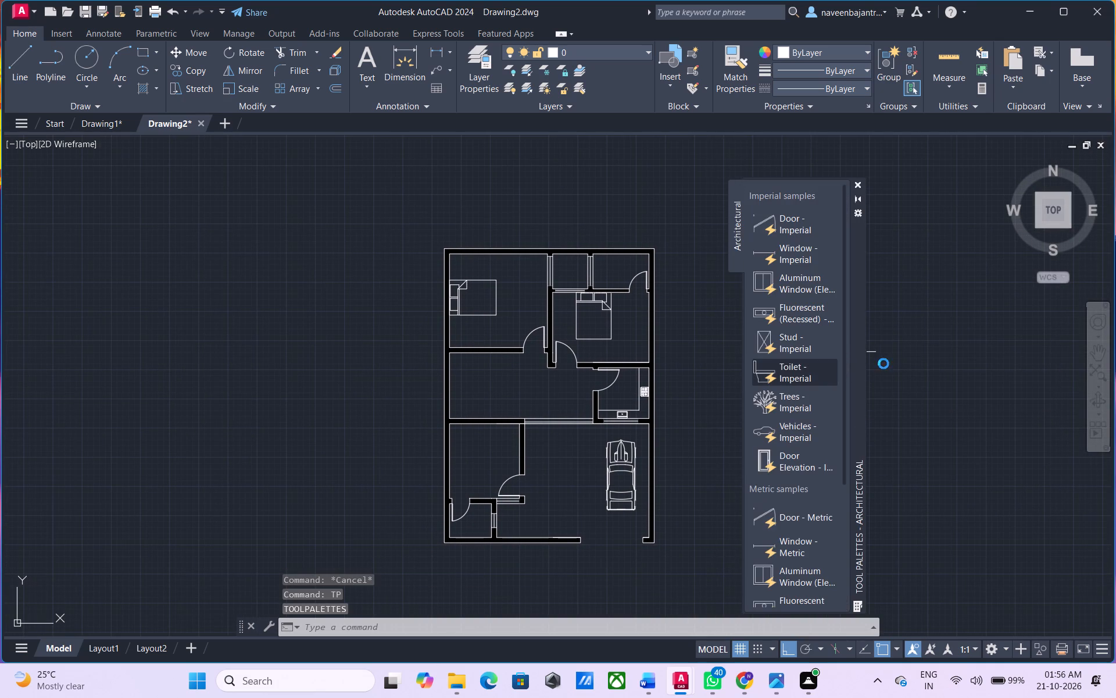
{"action": "left_click_drag", "start_coordinate": [884, 364], "coordinate": [724, 327]}
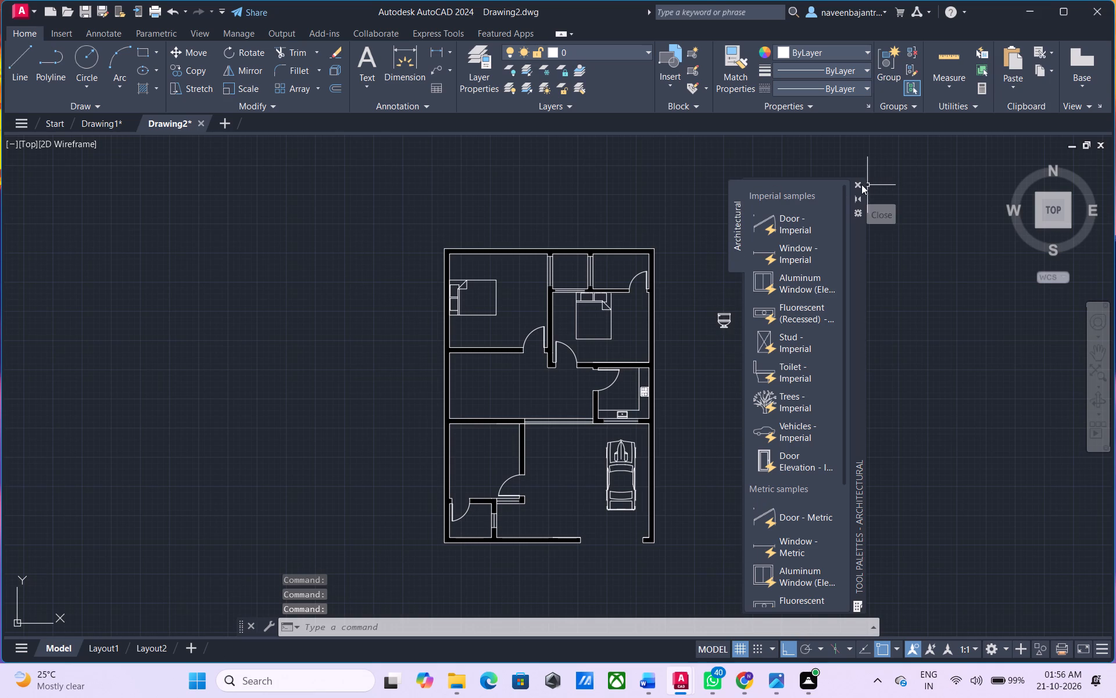
{"action": "left_click", "coordinate": [861, 184]}
Switch the toilet block's displayed type to a plan view.
{"action": "left_click", "coordinate": [722, 322]}
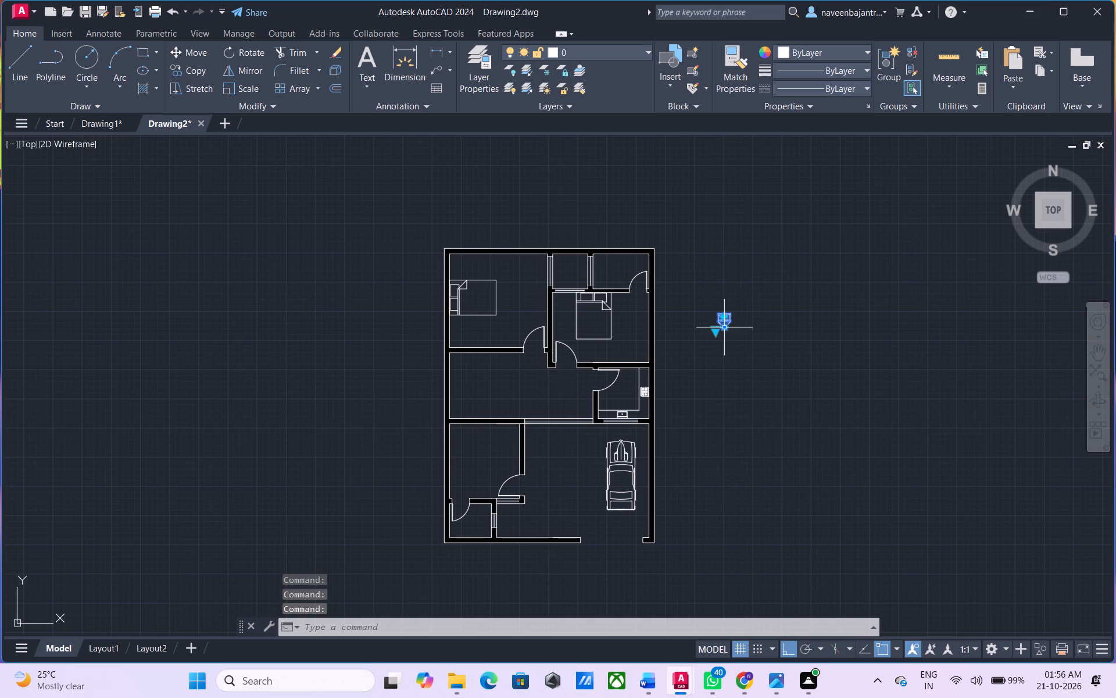
{"action": "left_click", "coordinate": [711, 332]}
{"action": "left_click", "coordinate": [712, 332]}
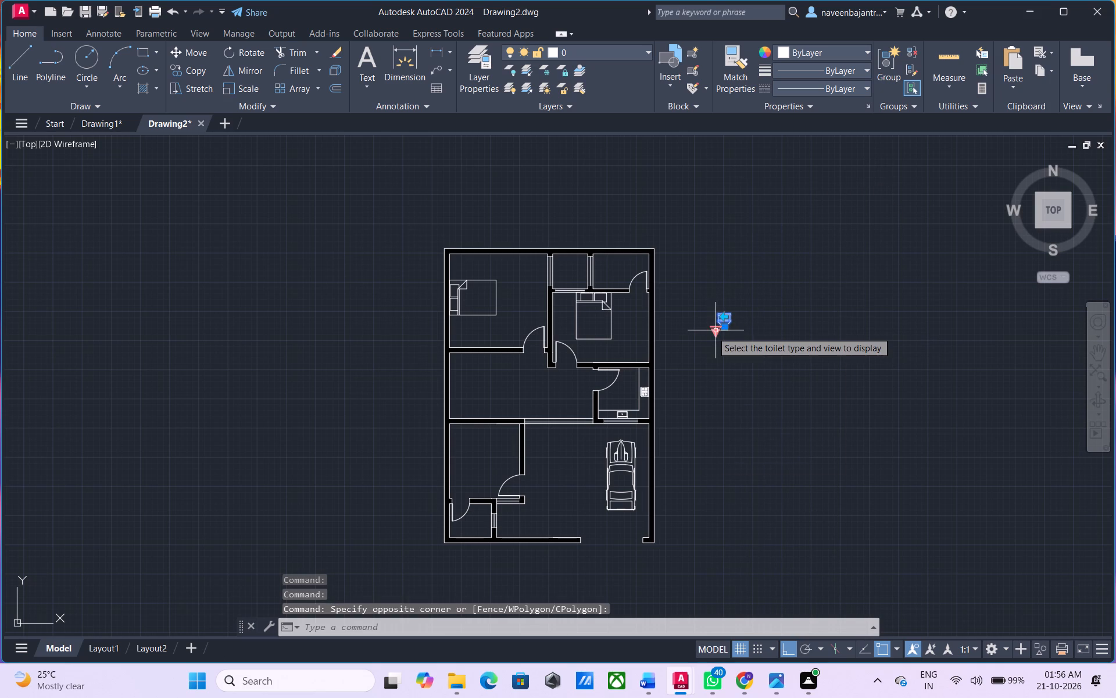
{"action": "left_click", "coordinate": [712, 332]}
{"action": "left_click", "coordinate": [753, 357]}
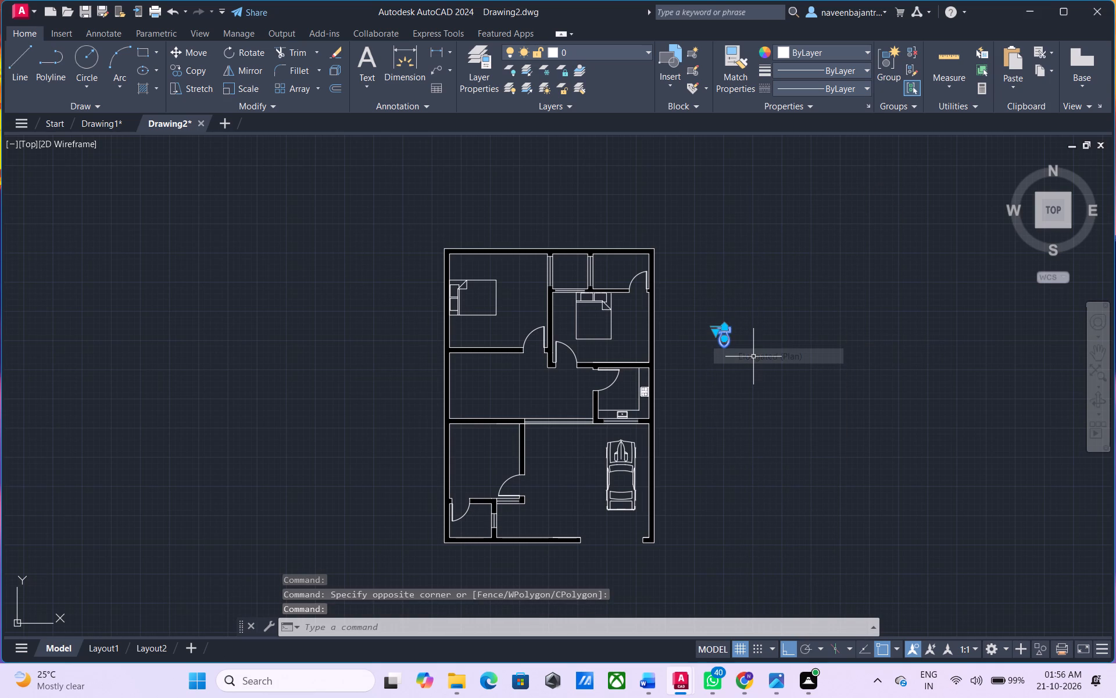
{"action": "key", "text": "Escape"}
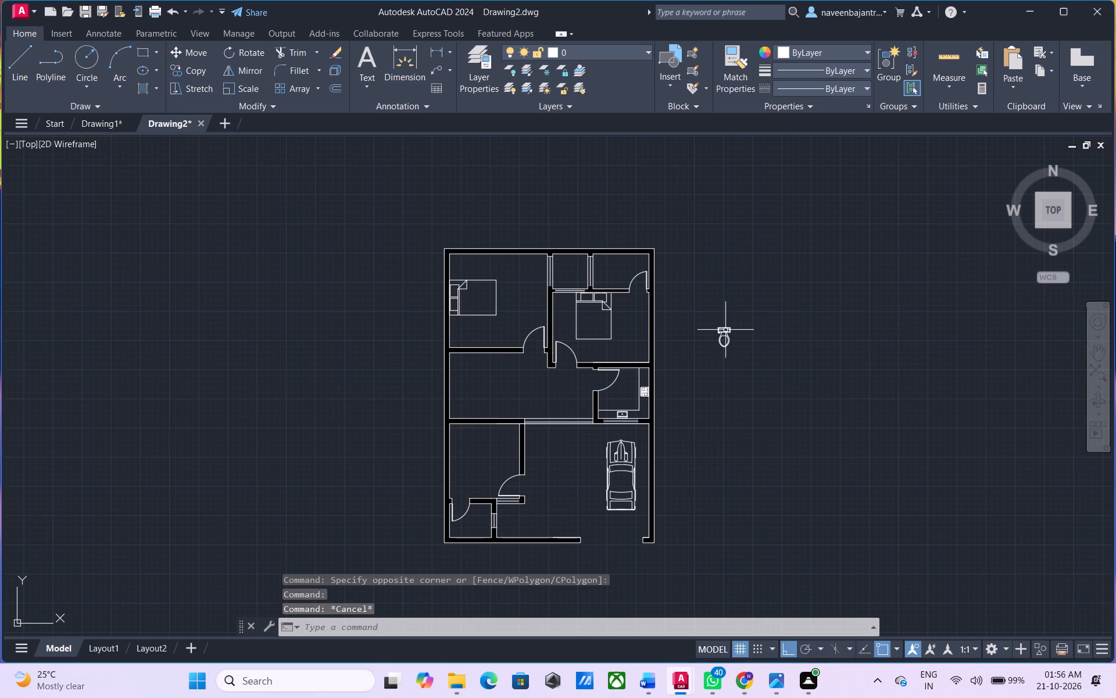
With Ortho off, move the toilet into the southwest bathroom, its tank near the north wall beside the door swing.
{"action": "left_click", "coordinate": [725, 330]}
{"action": "type", "text": "M"}
{"action": "key", "text": "space"}
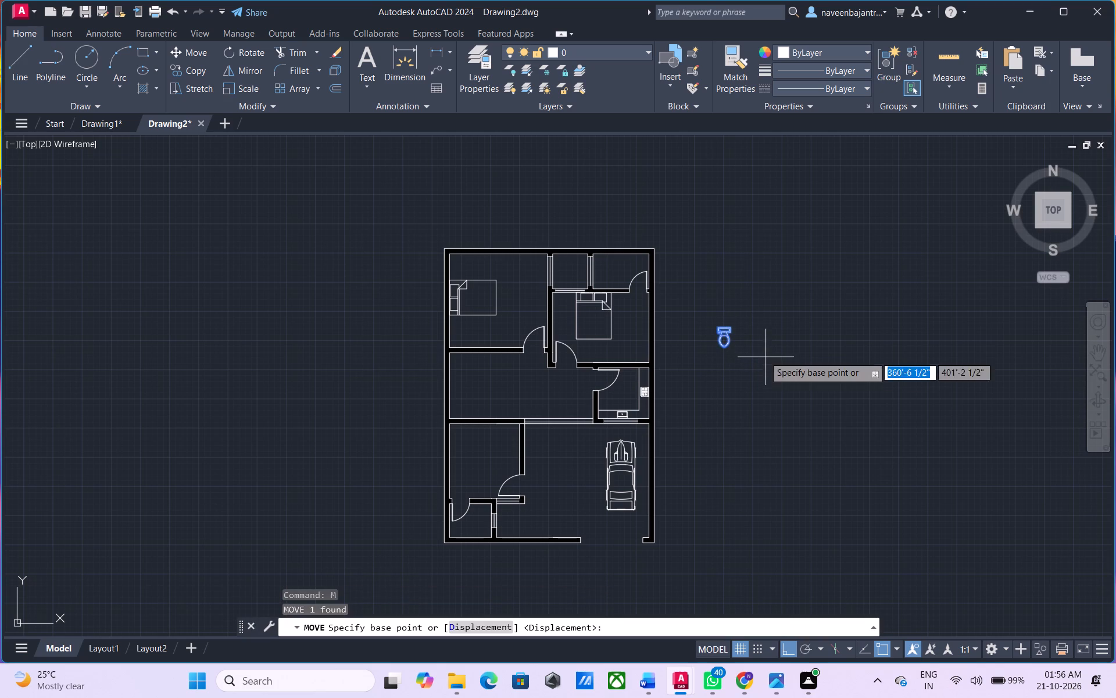
{"action": "left_click", "coordinate": [724, 332]}
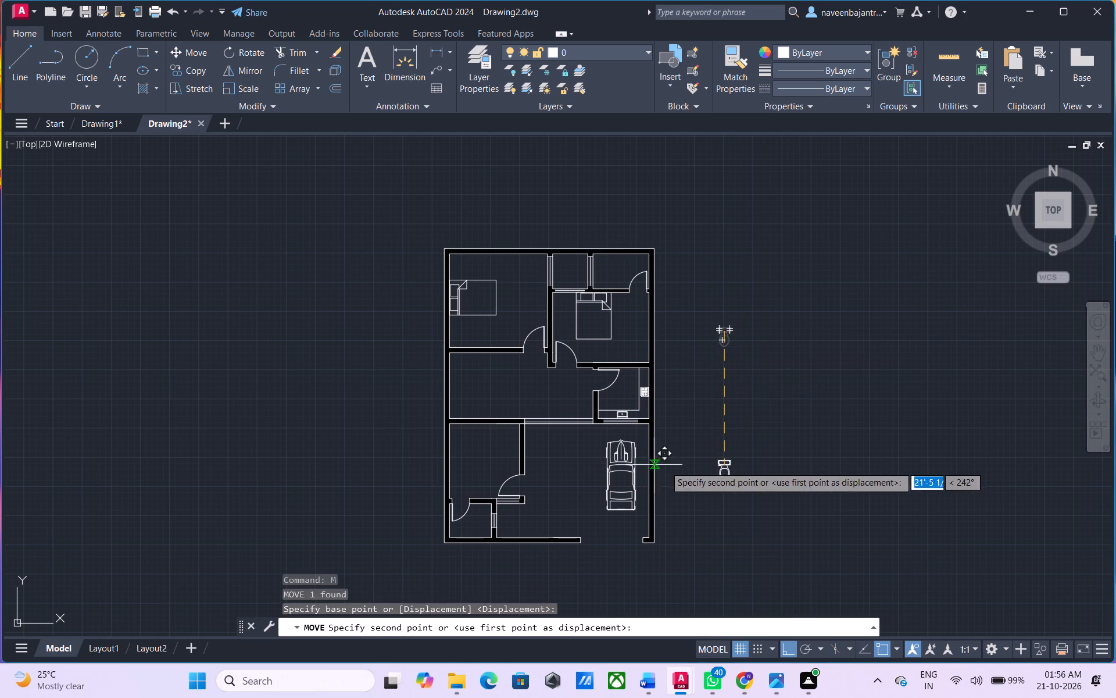
{"action": "key", "text": "F8"}
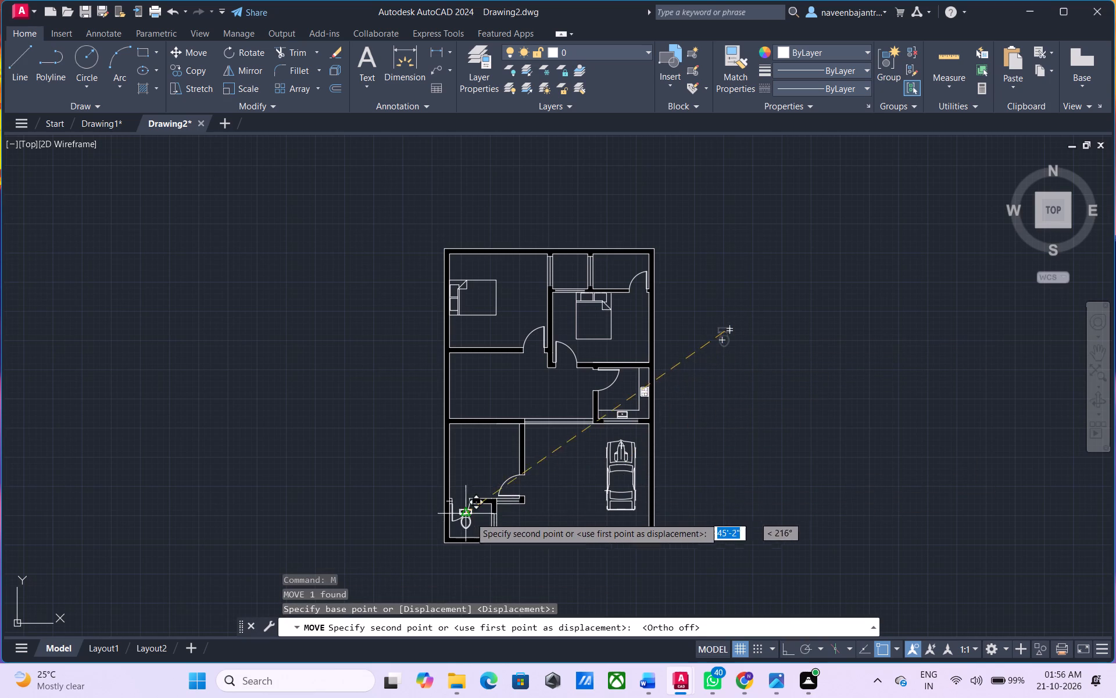
{"action": "scroll", "coordinate": [482, 519], "scroll_direction": "up", "scroll_amount": 4}
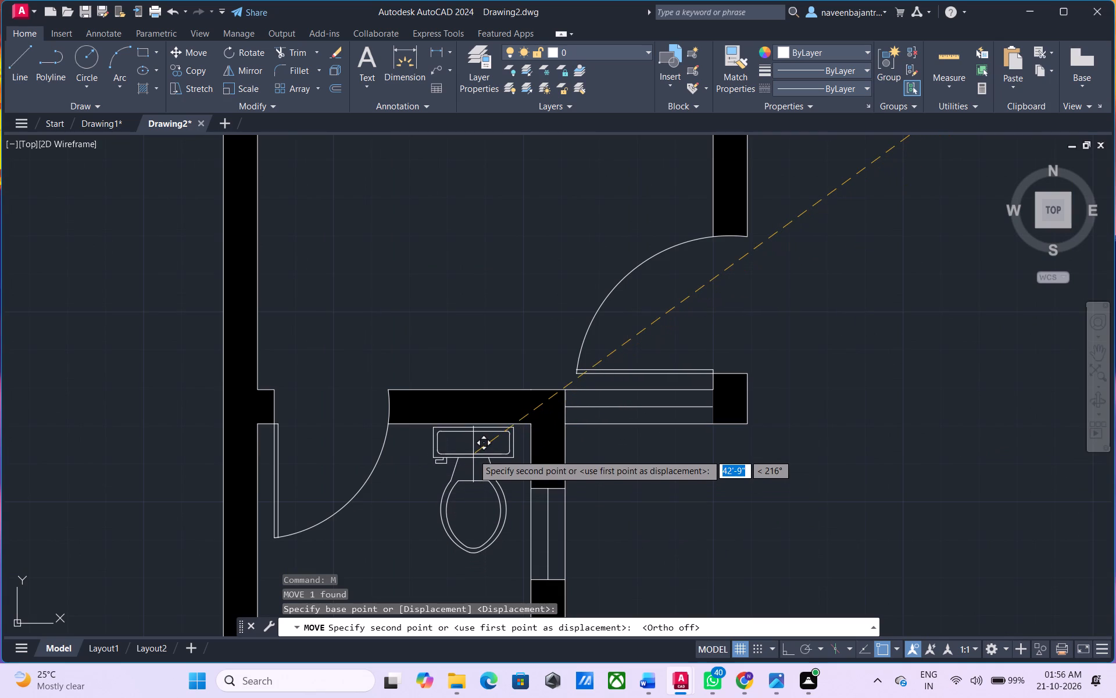
{"action": "left_click", "coordinate": [473, 453]}
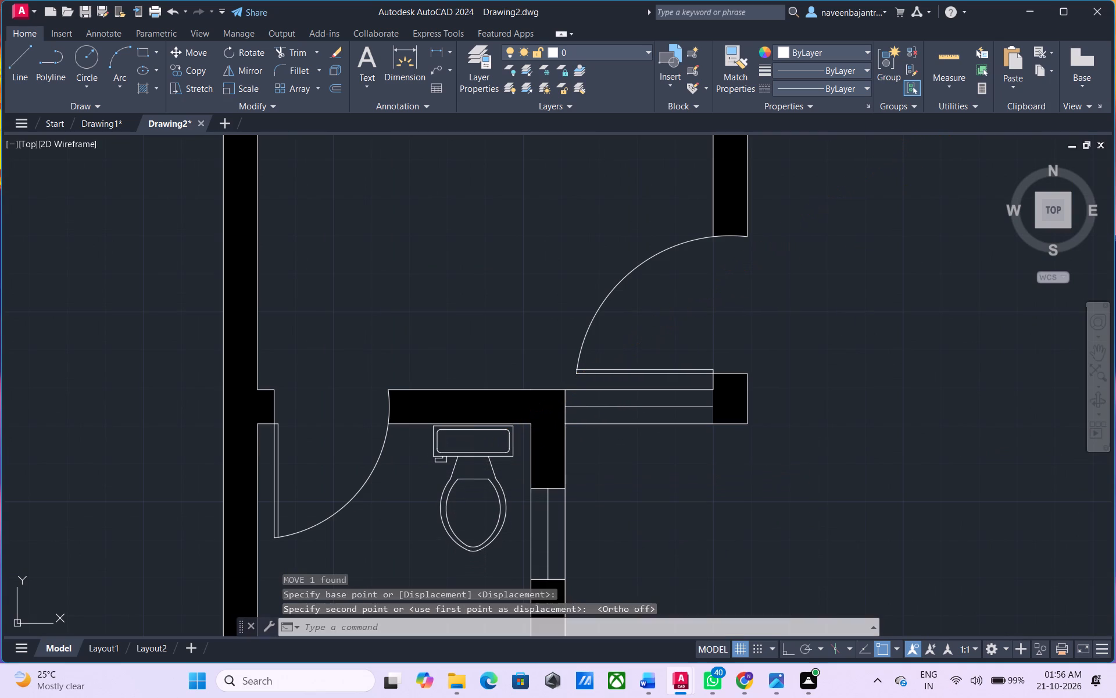
{"action": "key", "text": "Escape"}
Scale the toilet down freehand to less than half its size, using a base point beside the bowl.
{"action": "left_click", "coordinate": [435, 463]}
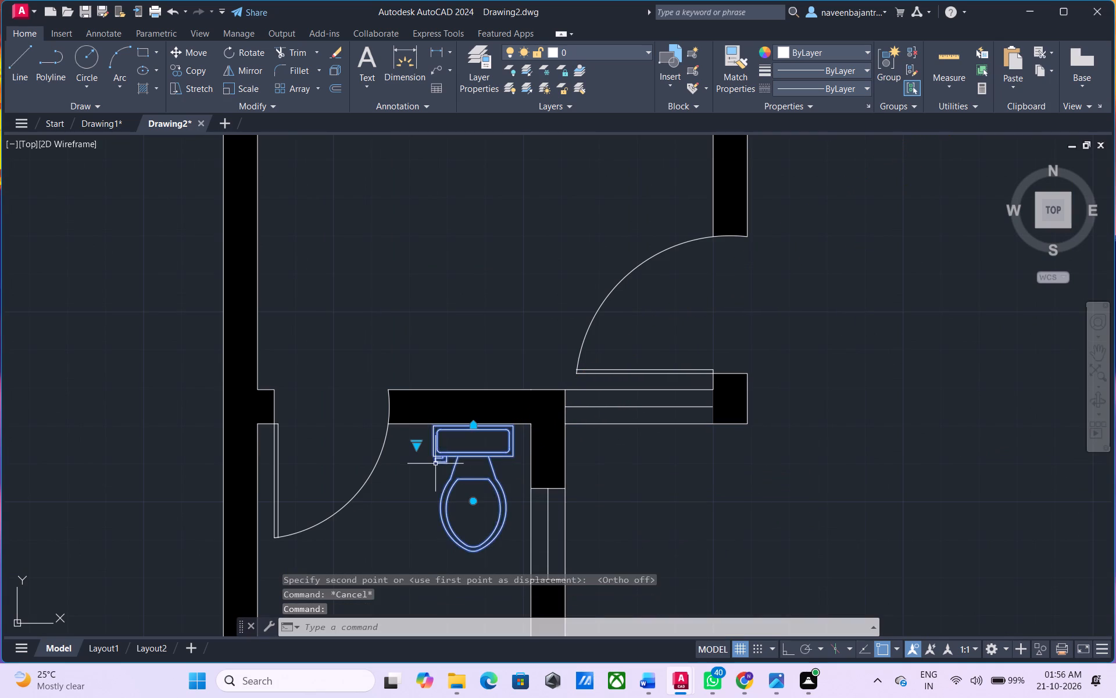
{"action": "type", "text": "SC"}
{"action": "key", "text": "space"}
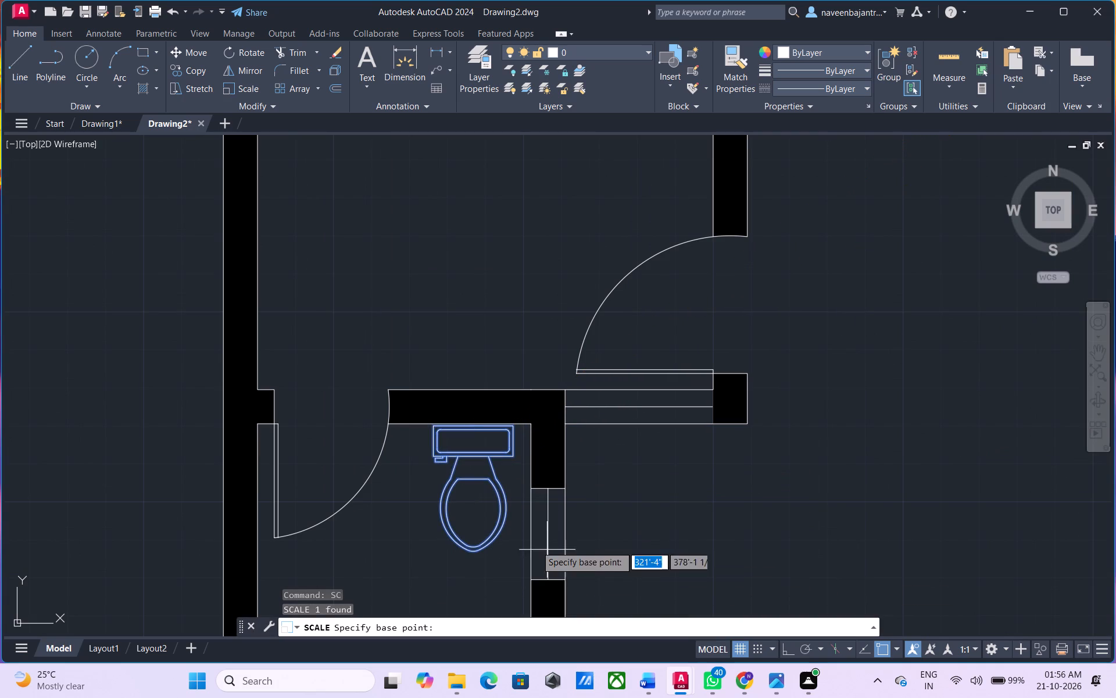
{"action": "left_click", "coordinate": [500, 536]}
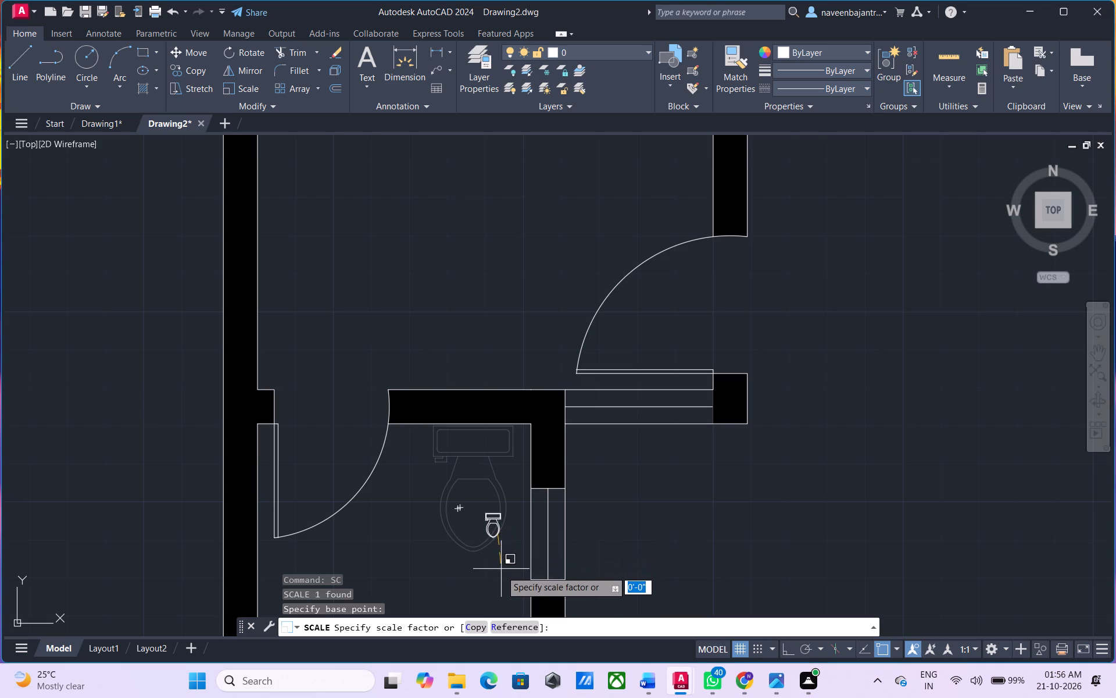
{"action": "left_click", "coordinate": [513, 603]}
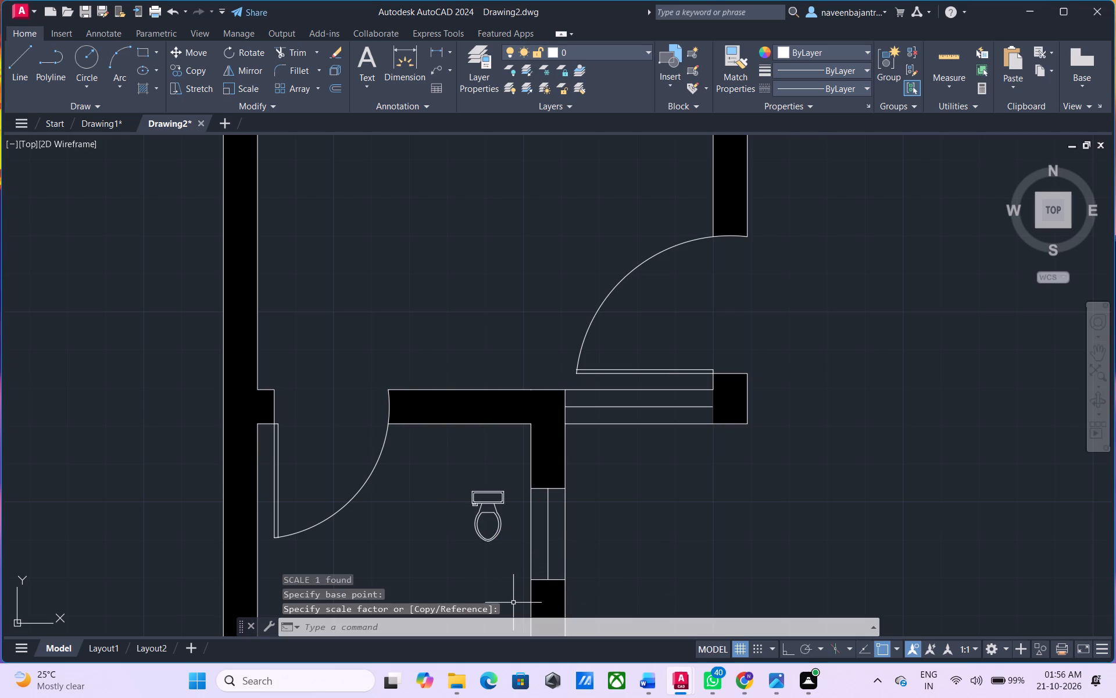
{"action": "key", "text": "Escape"}
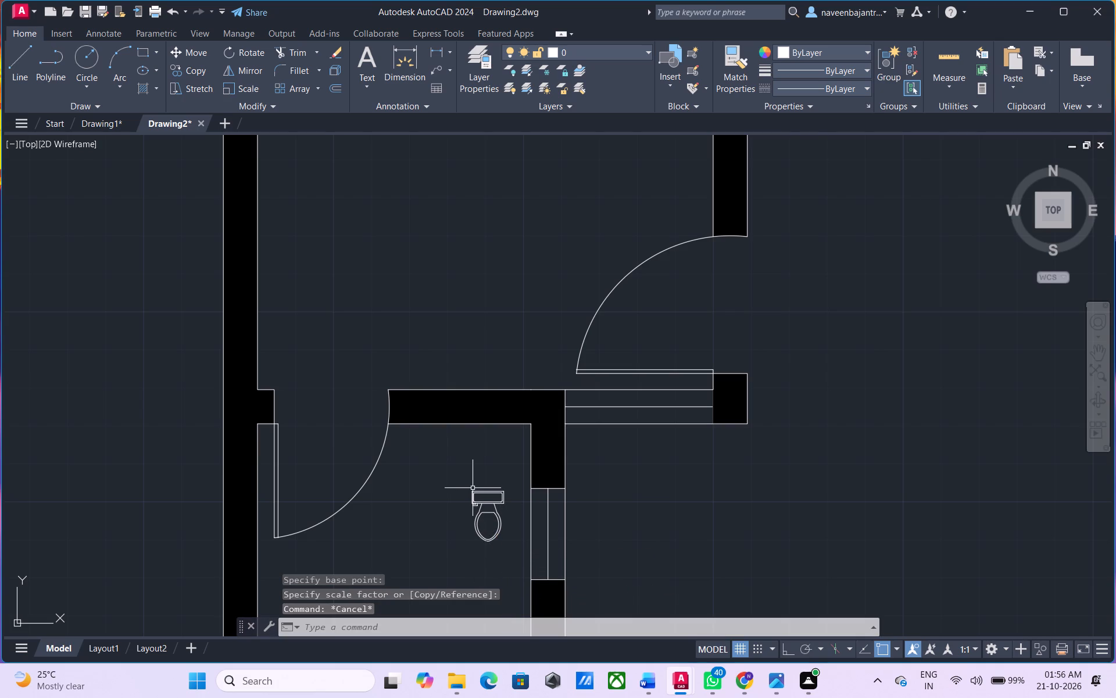
Move the reduced toilet north so its tank sits against the southwest bathroom's north wall.
{"action": "left_click", "coordinate": [473, 494]}
{"action": "type", "text": "M"}
{"action": "key", "text": "space"}
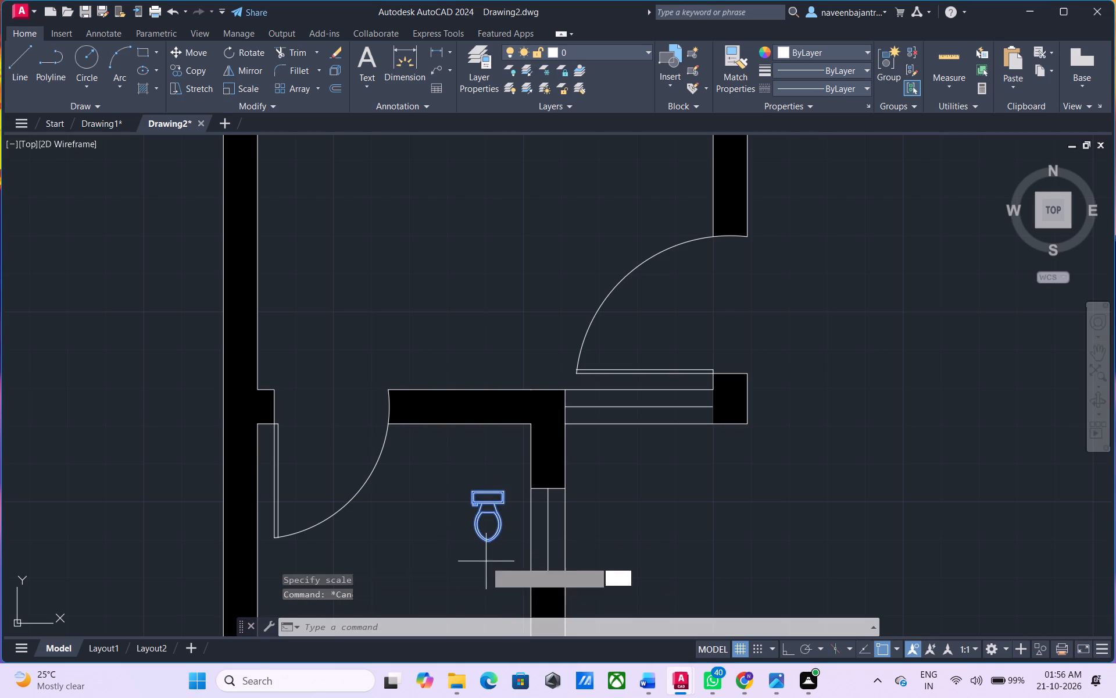
{"action": "left_click", "coordinate": [475, 501]}
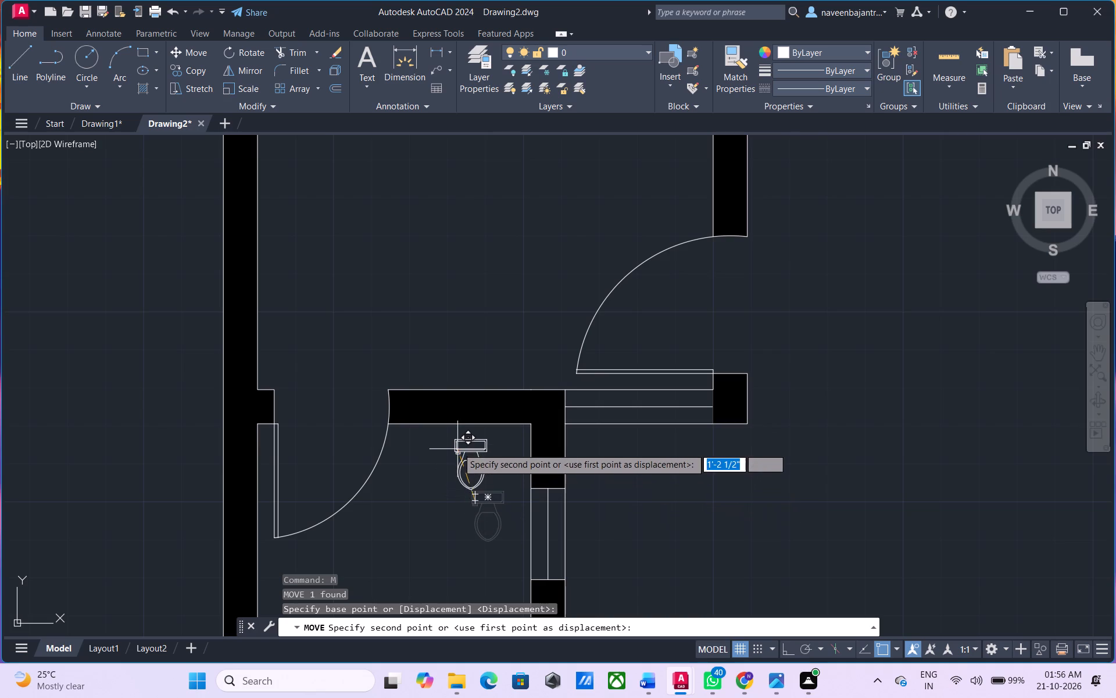
{"action": "left_click", "coordinate": [458, 435]}
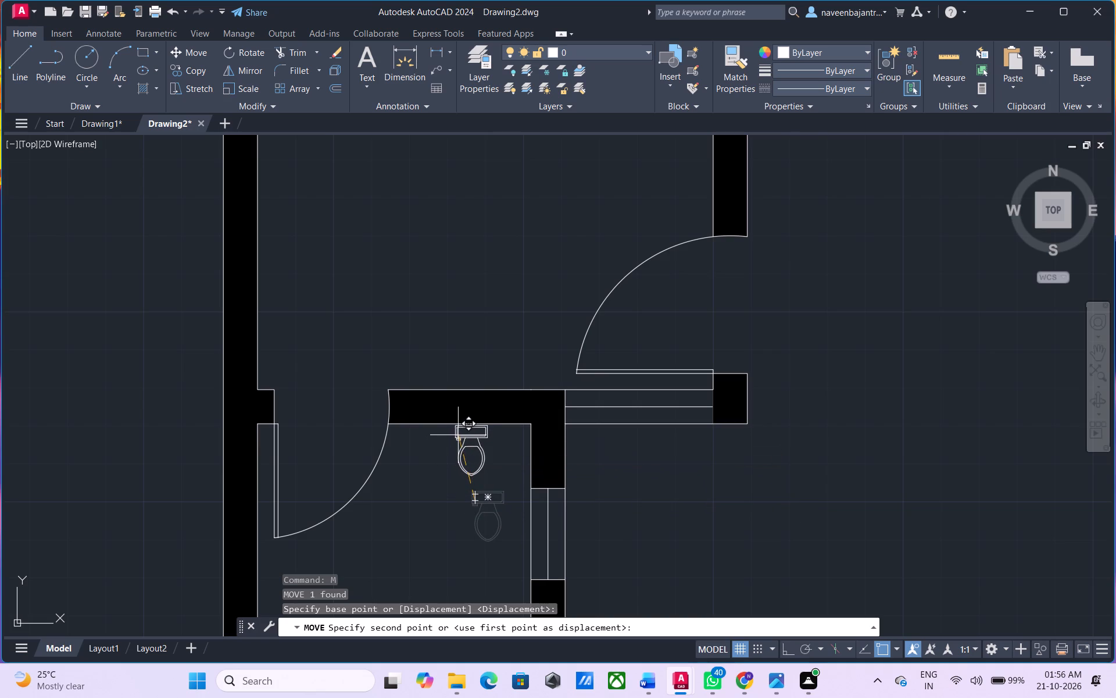
{"action": "key", "text": "Escape"}
Copy the reduced toilet from the southwest bathroom into the northeast bathroom, near its west window wall.
{"action": "scroll", "coordinate": [459, 453], "scroll_direction": "down", "scroll_amount": 3}
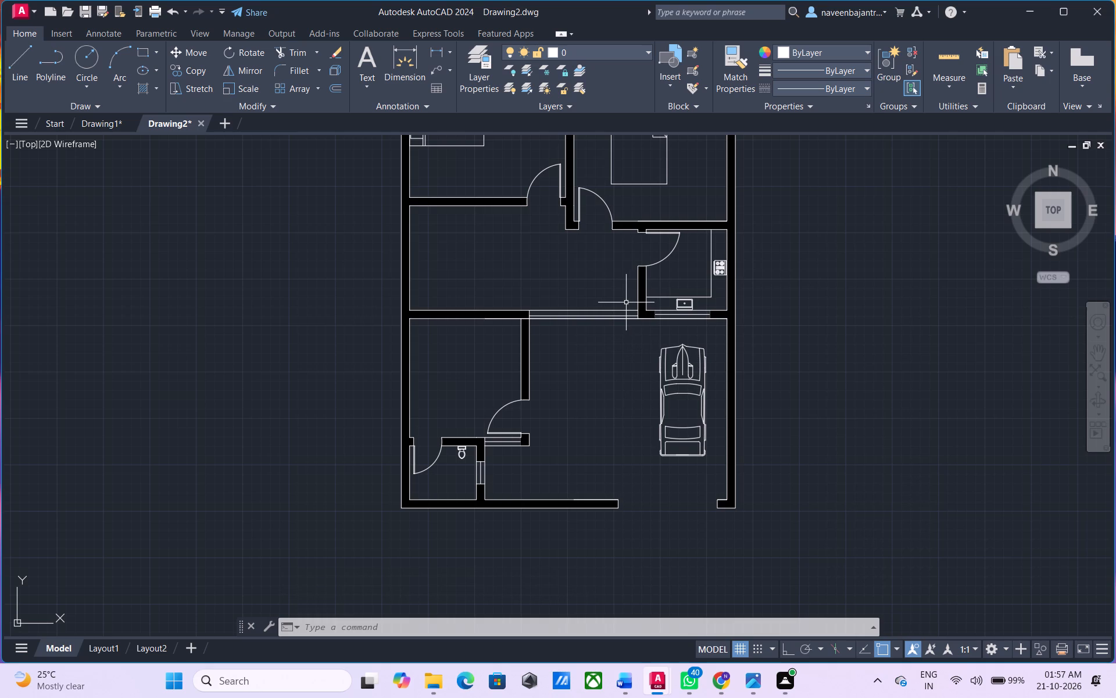
{"action": "middle_click_drag", "start_coordinate": [616, 266], "coordinate": [530, 387]}
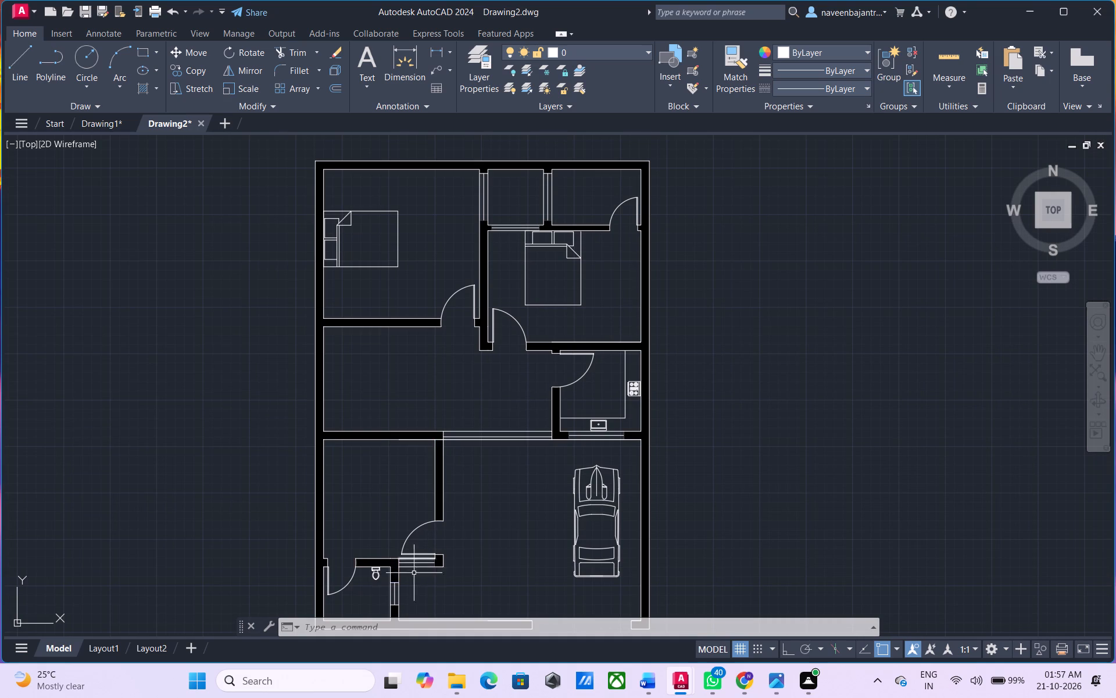
{"action": "left_click", "coordinate": [372, 576]}
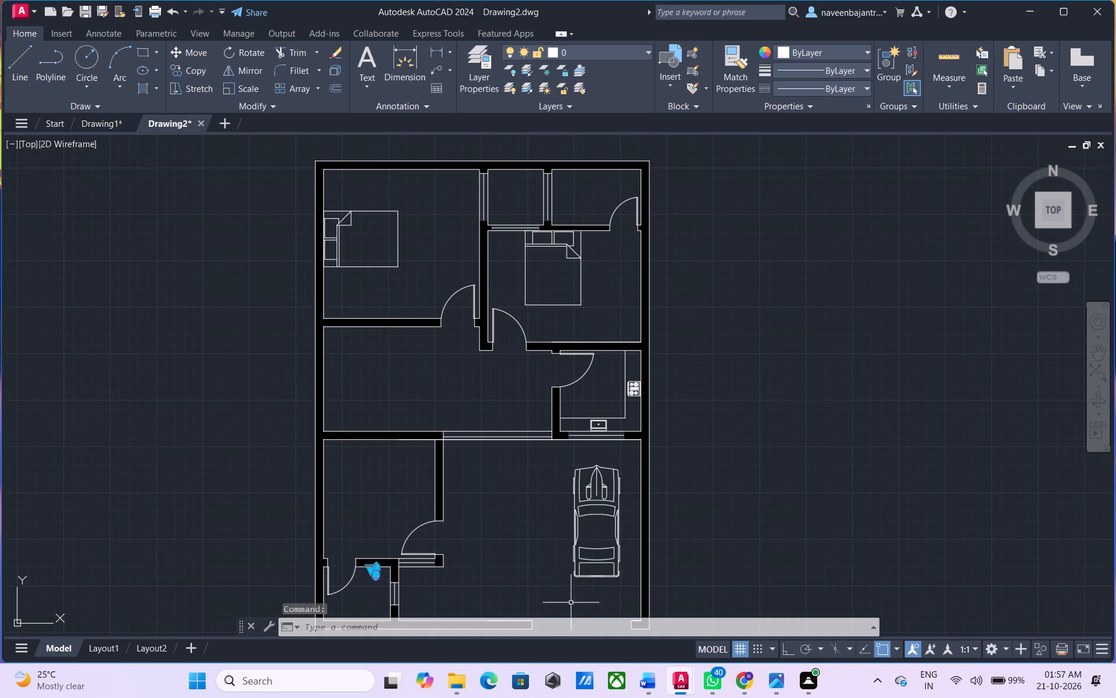
{"action": "key", "text": "c"}
{"action": "type", "text": "O"}
{"action": "key", "text": "space"}
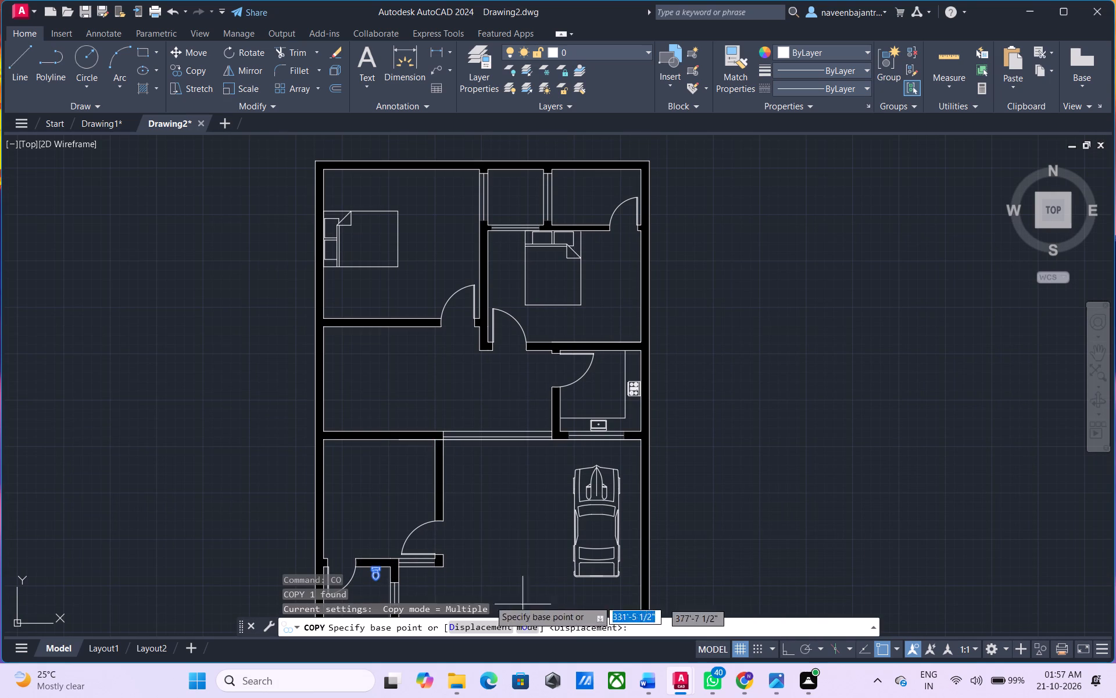
{"action": "left_click", "coordinate": [374, 581]}
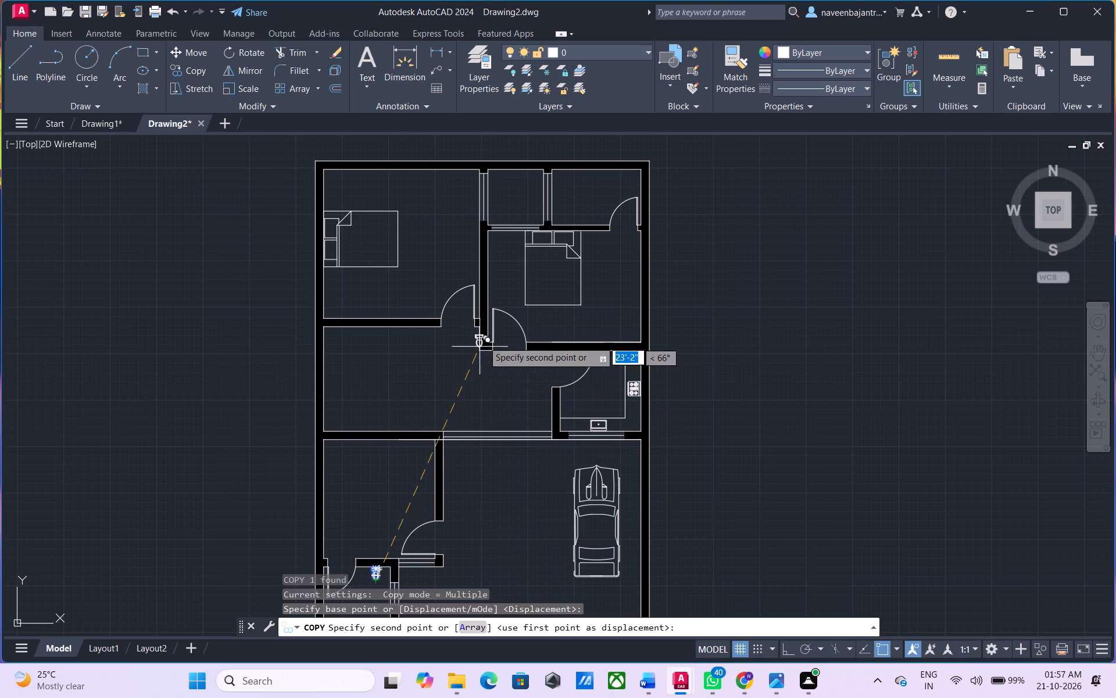
{"action": "scroll", "coordinate": [566, 185], "scroll_direction": "up", "scroll_amount": 4}
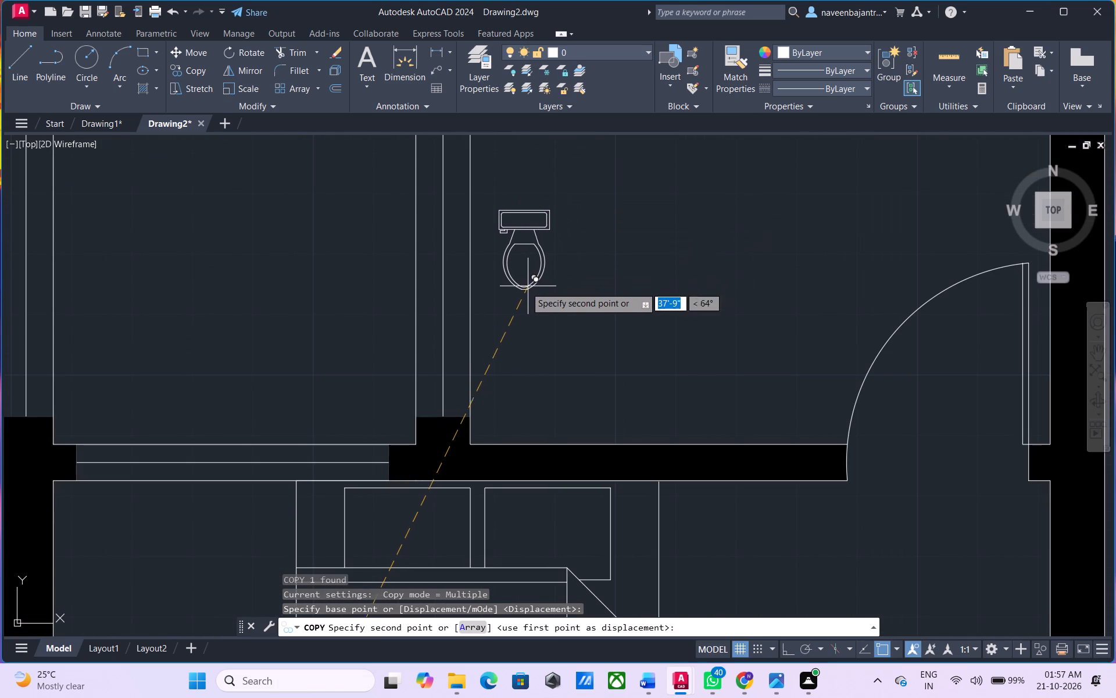
{"action": "left_click", "coordinate": [536, 287]}
{"action": "key", "text": "Escape"}
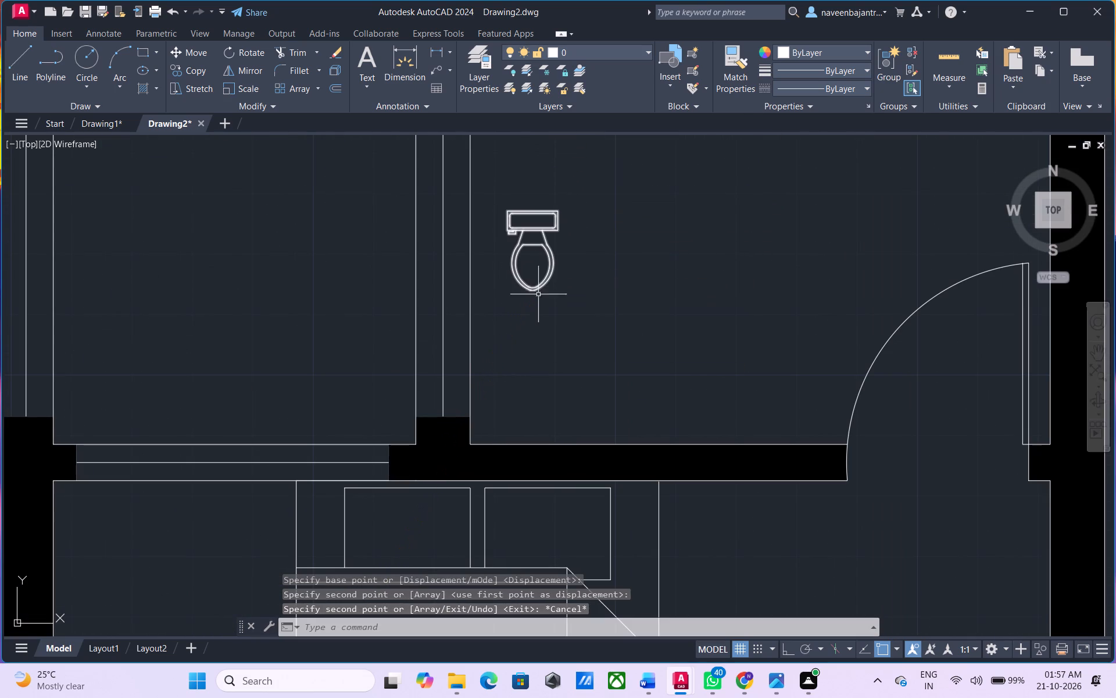
With Ortho on, rotate the copied toilet 90° counterclockwise about its tank's northeast corner so the bowl points east.
{"action": "left_click", "coordinate": [792, 662]}
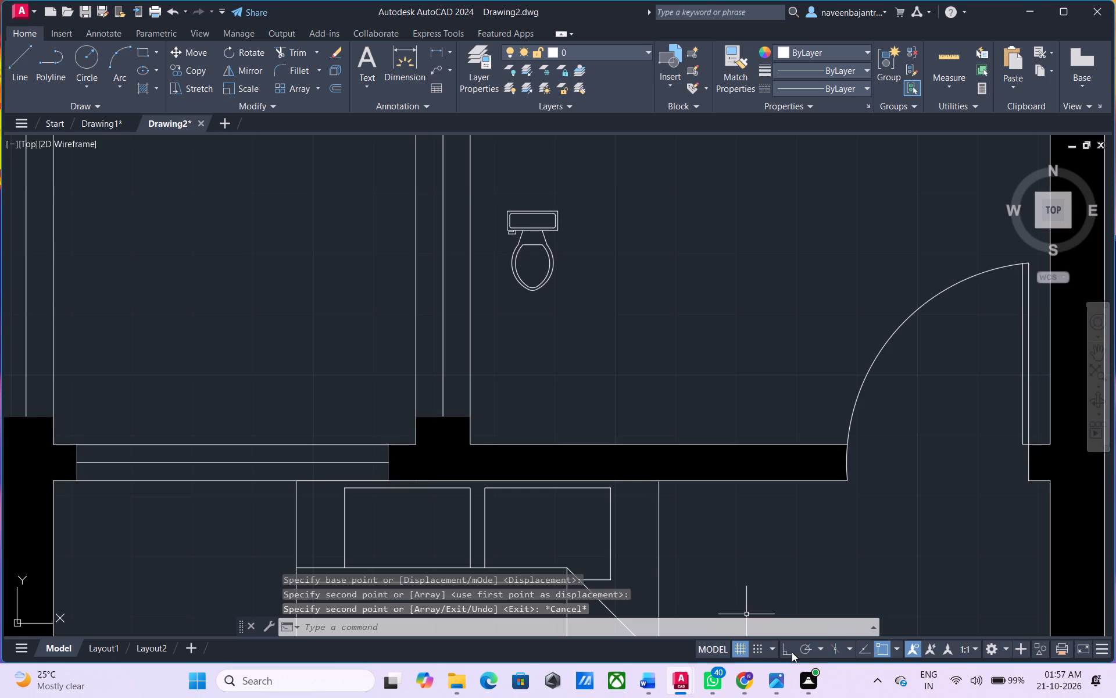
{"action": "left_click", "coordinate": [792, 652]}
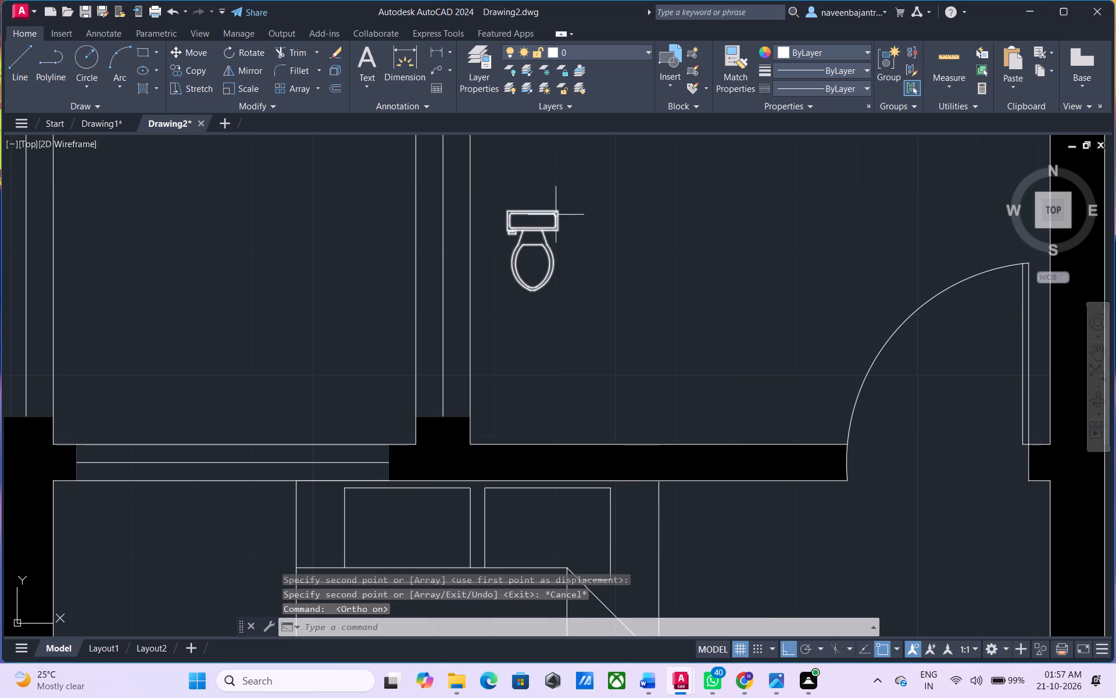
{"action": "left_click", "coordinate": [556, 215]}
{"action": "key", "text": "r"}
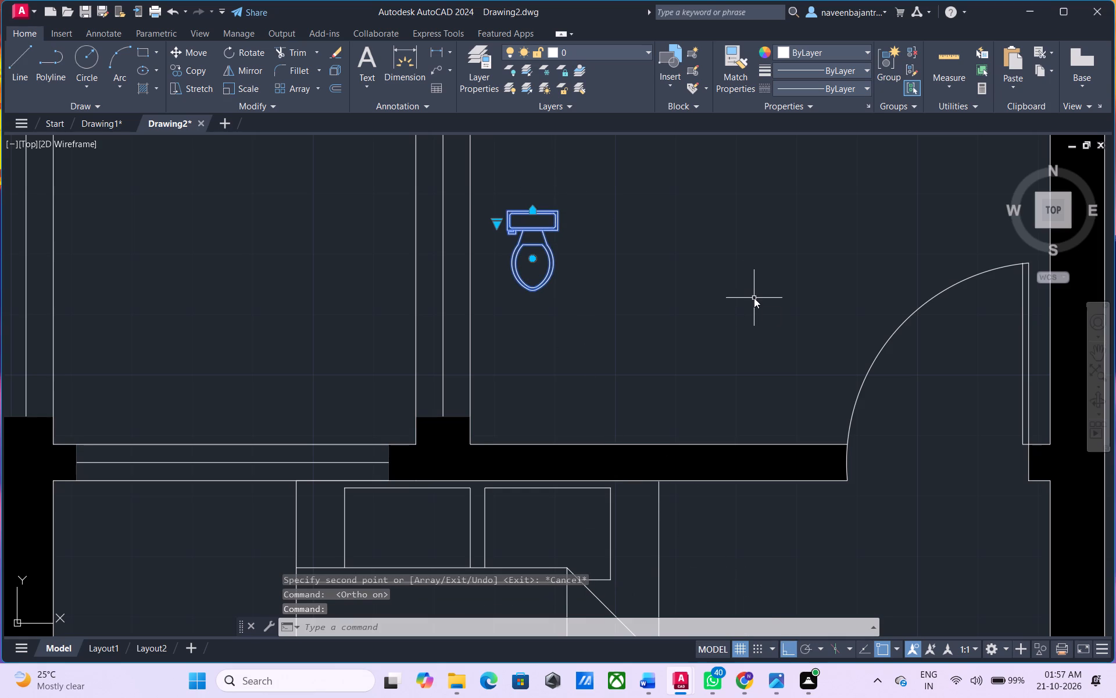
{"action": "type", "text": "O"}
{"action": "key", "text": "space"}
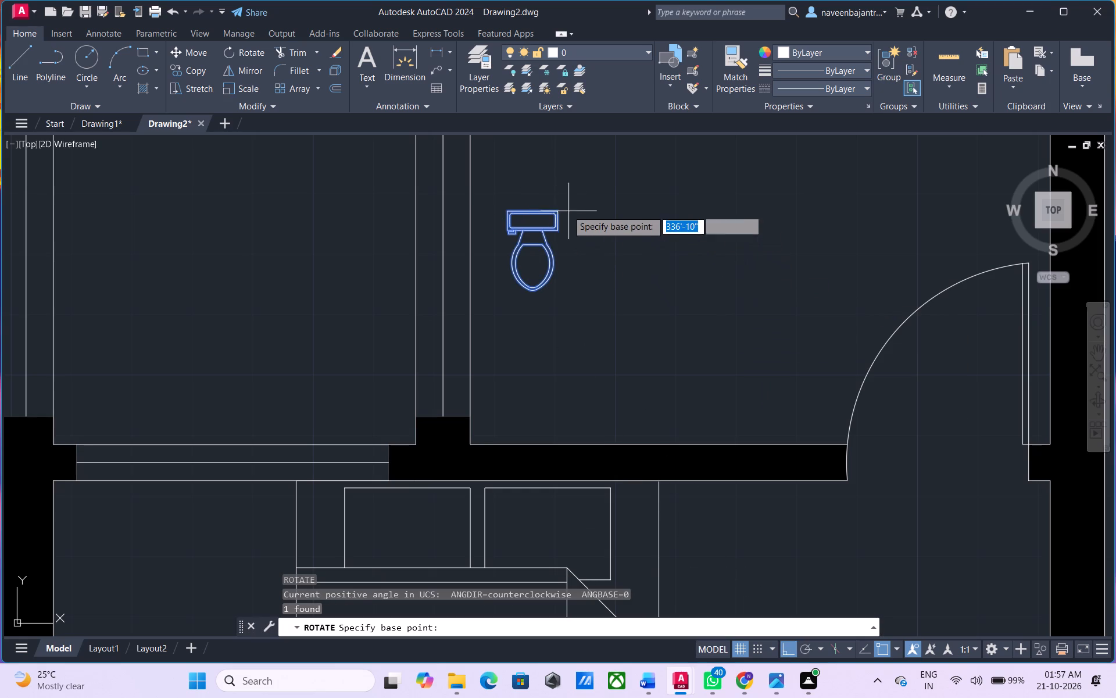
{"action": "left_click", "coordinate": [557, 208]}
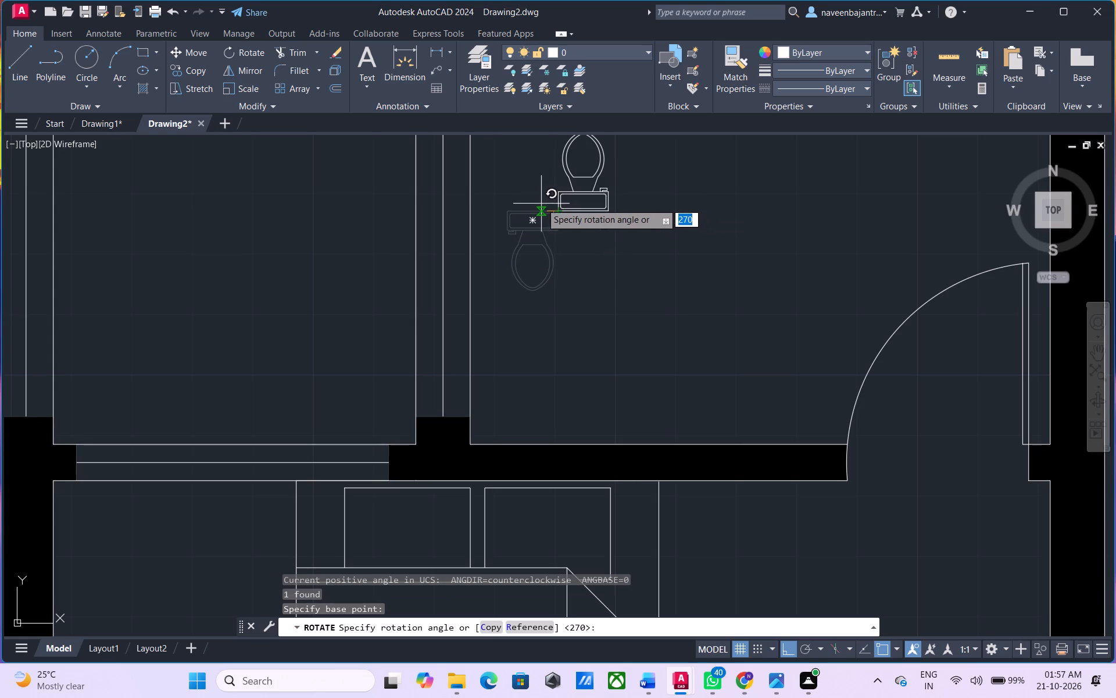
{"action": "left_click", "coordinate": [539, 189]}
Move the rotated toilet west about 1 foot, bringing its tank close to the northeast bathroom's window wall.
{"action": "scroll", "coordinate": [539, 189], "scroll_direction": "down", "scroll_amount": 1}
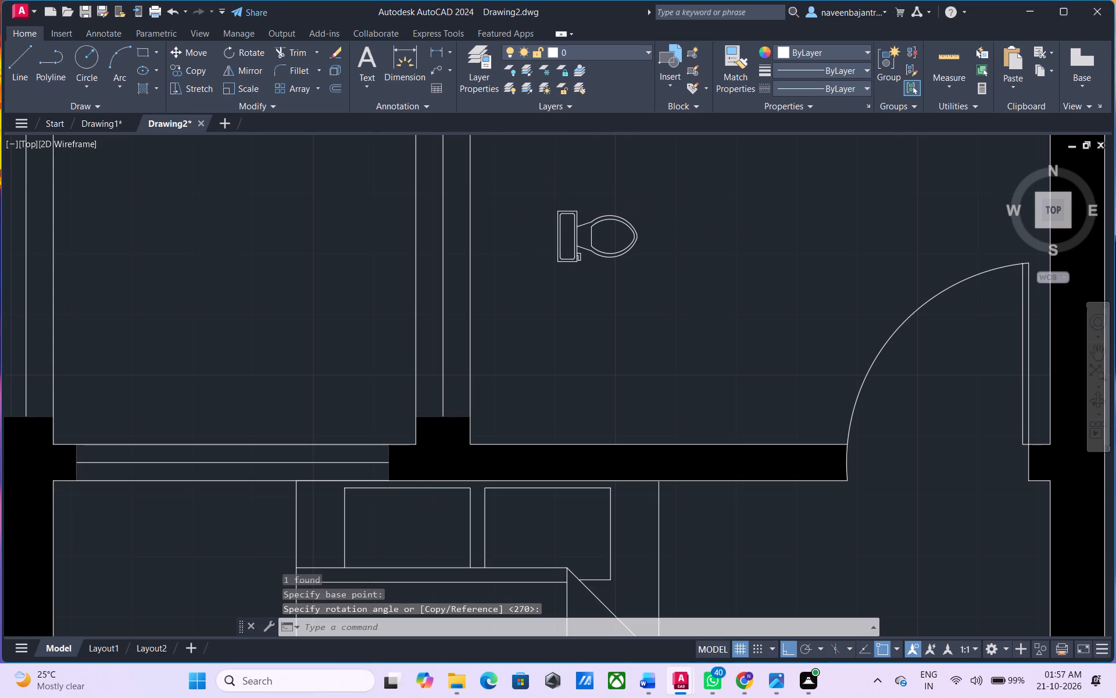
{"action": "scroll", "coordinate": [539, 189], "scroll_direction": "down", "scroll_amount": 1}
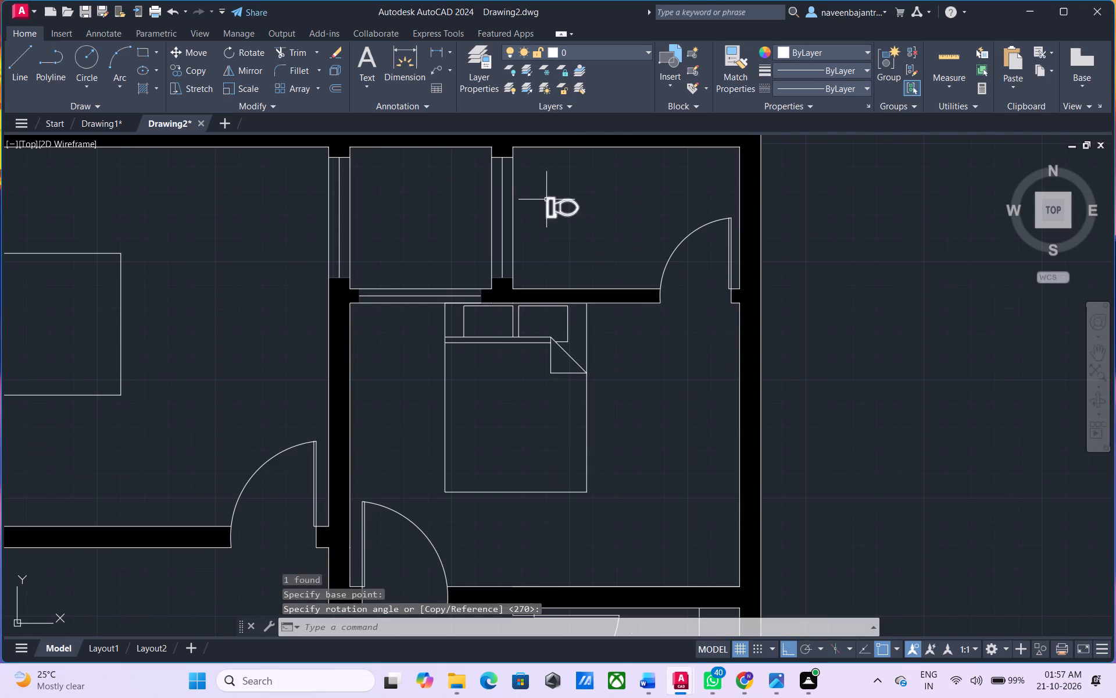
{"action": "left_click", "coordinate": [546, 200]}
{"action": "type", "text": "M"}
{"action": "key", "text": "space"}
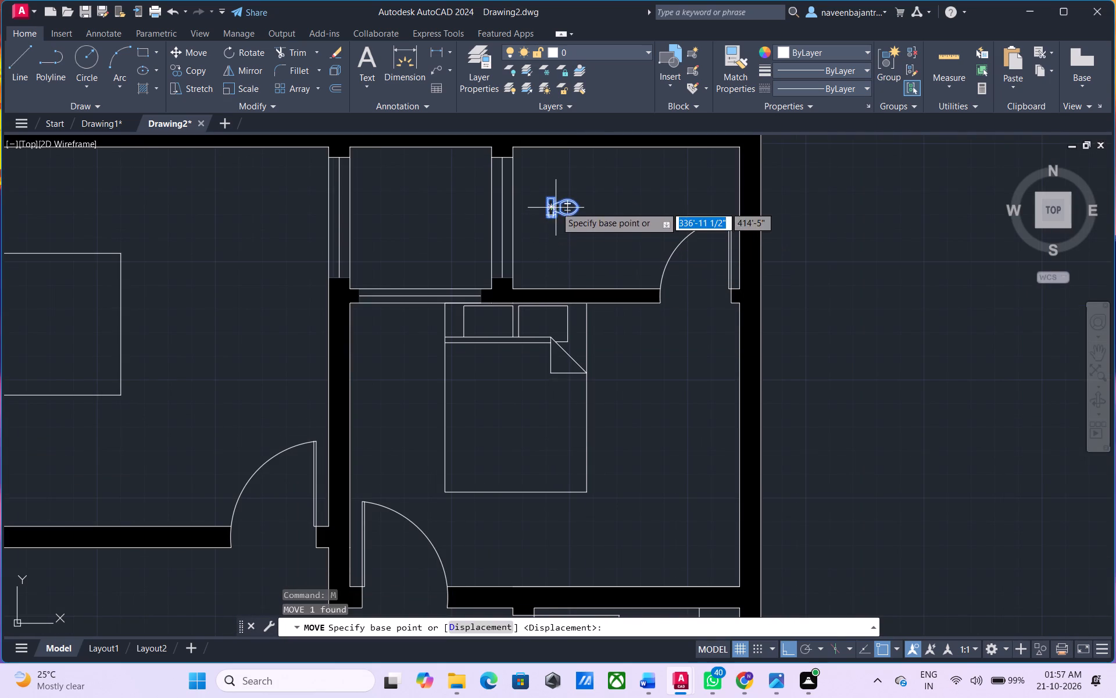
{"action": "left_click", "coordinate": [556, 206]}
{"action": "scroll", "coordinate": [528, 212], "scroll_direction": "up", "scroll_amount": 4}
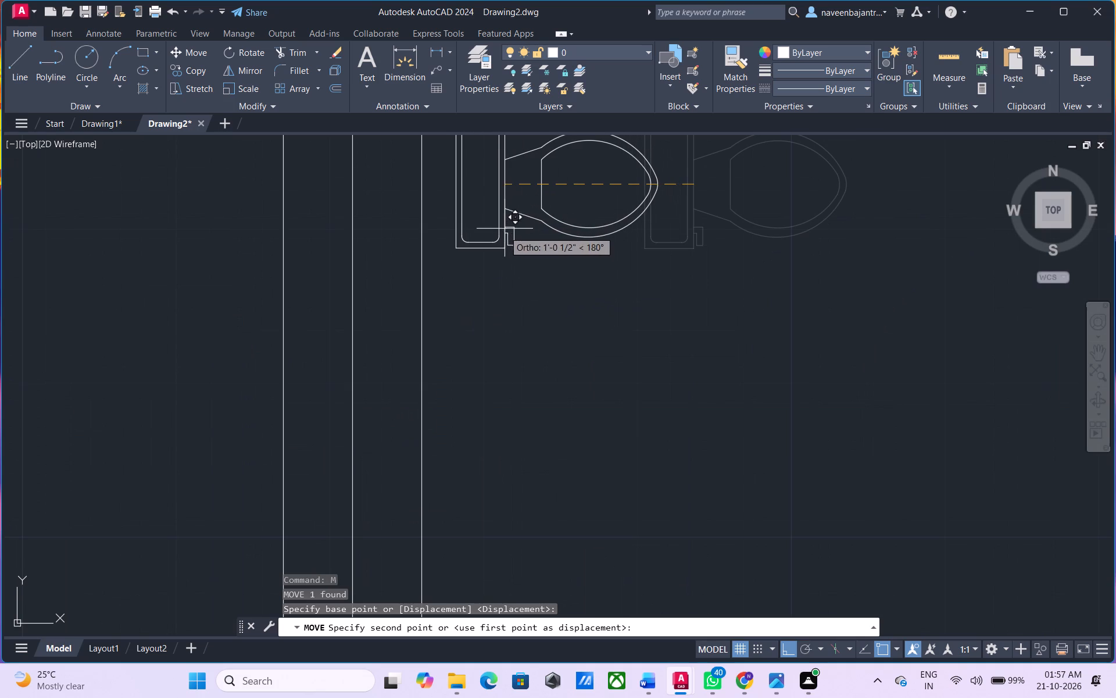
{"action": "left_click", "coordinate": [496, 241]}
{"action": "key", "text": "Escape"}
Move the northeast bathroom's toilet about 1 inch farther west, bringing its tank up to the window wall.
{"action": "scroll", "coordinate": [496, 241], "scroll_direction": "down", "scroll_amount": 3}
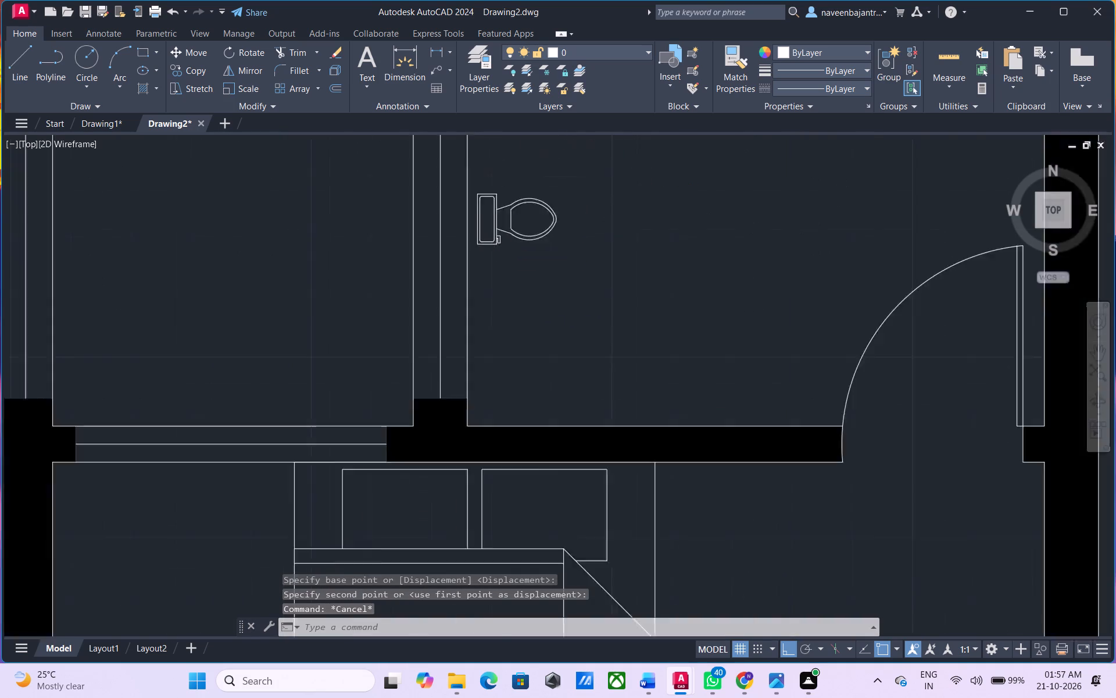
{"action": "scroll", "coordinate": [496, 241], "scroll_direction": "down", "scroll_amount": 1}
{"action": "scroll", "coordinate": [595, 248], "scroll_direction": "down", "scroll_amount": 1}
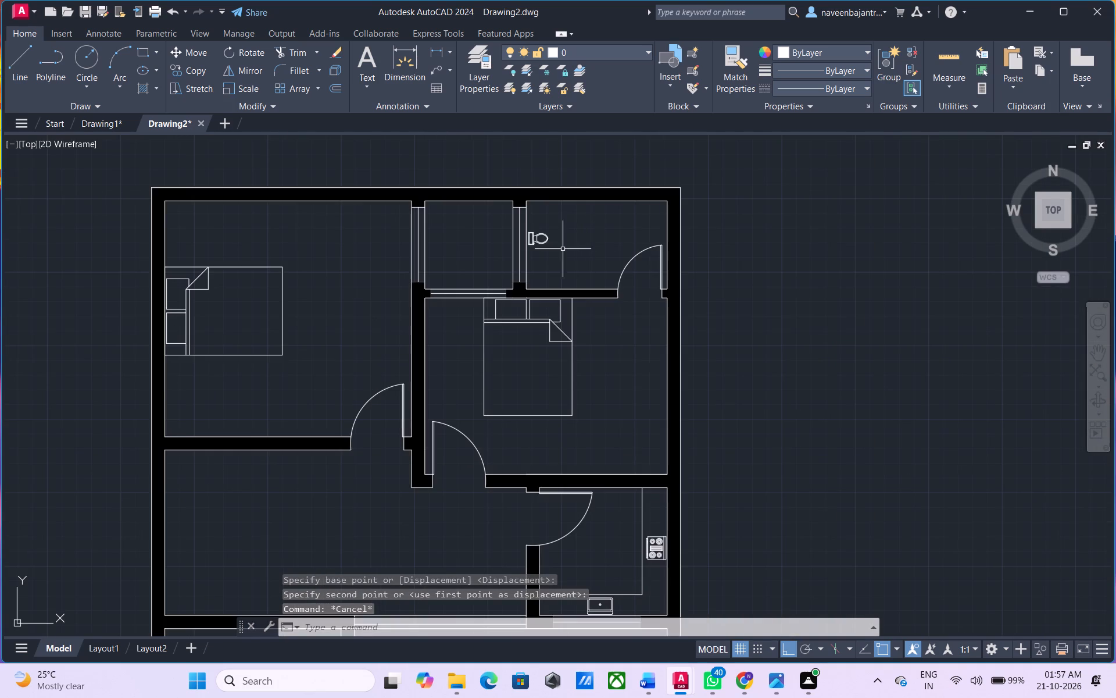
{"action": "scroll", "coordinate": [535, 212], "scroll_direction": "up", "scroll_amount": 4}
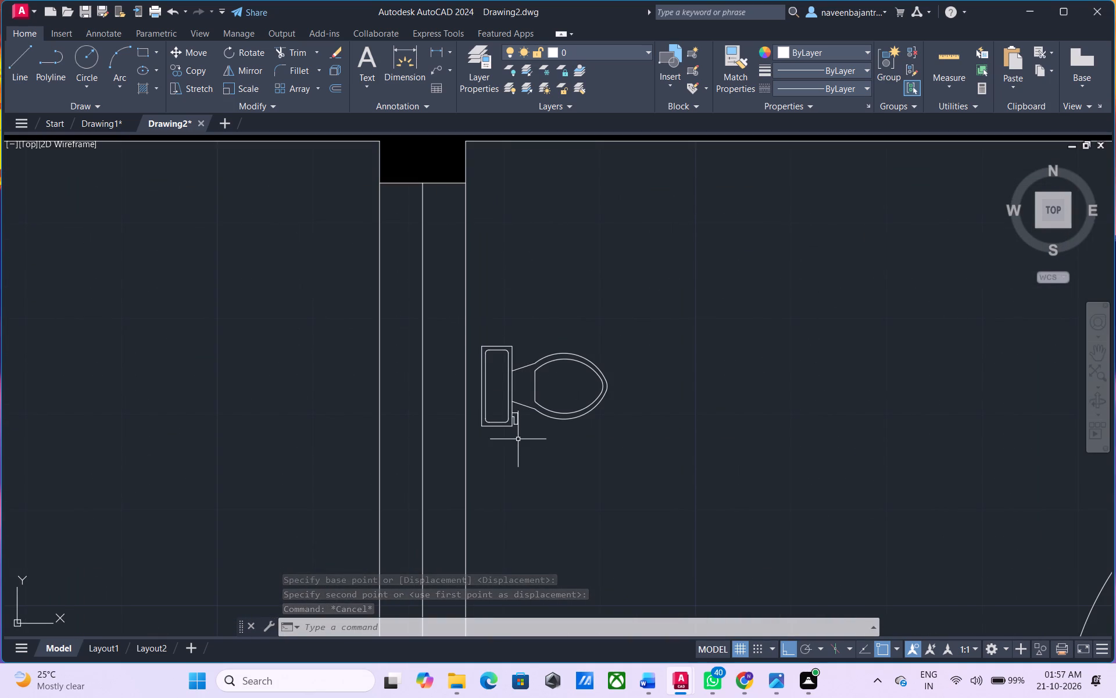
{"action": "left_click", "coordinate": [512, 418]}
{"action": "type", "text": "M"}
{"action": "key", "text": "space"}
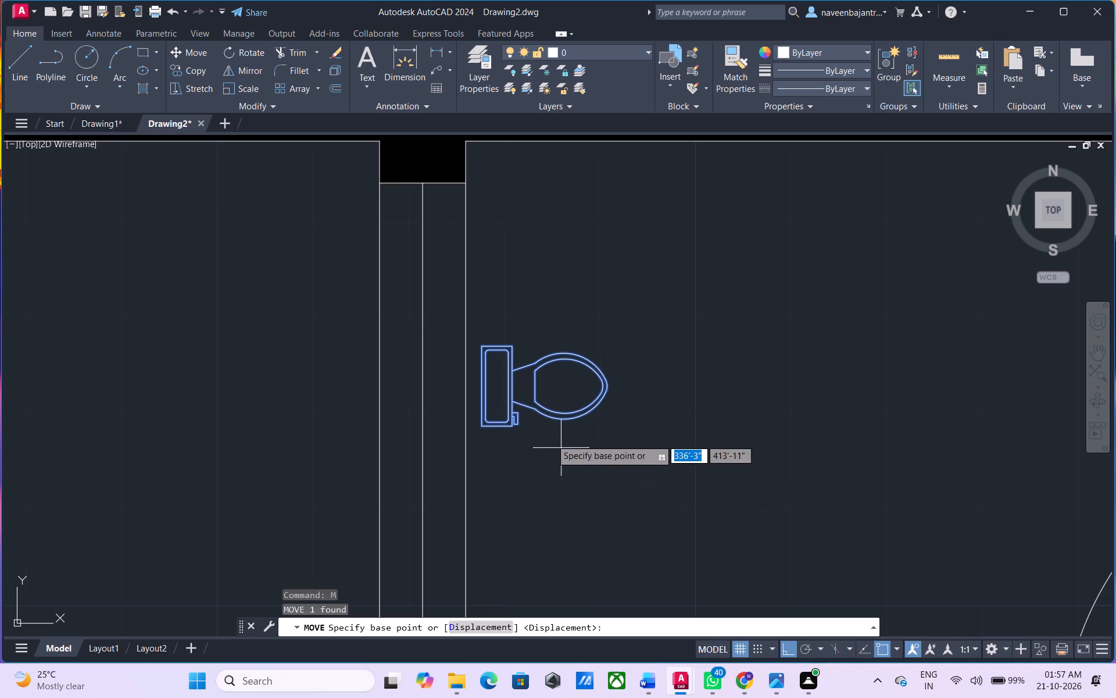
{"action": "left_click", "coordinate": [521, 397]}
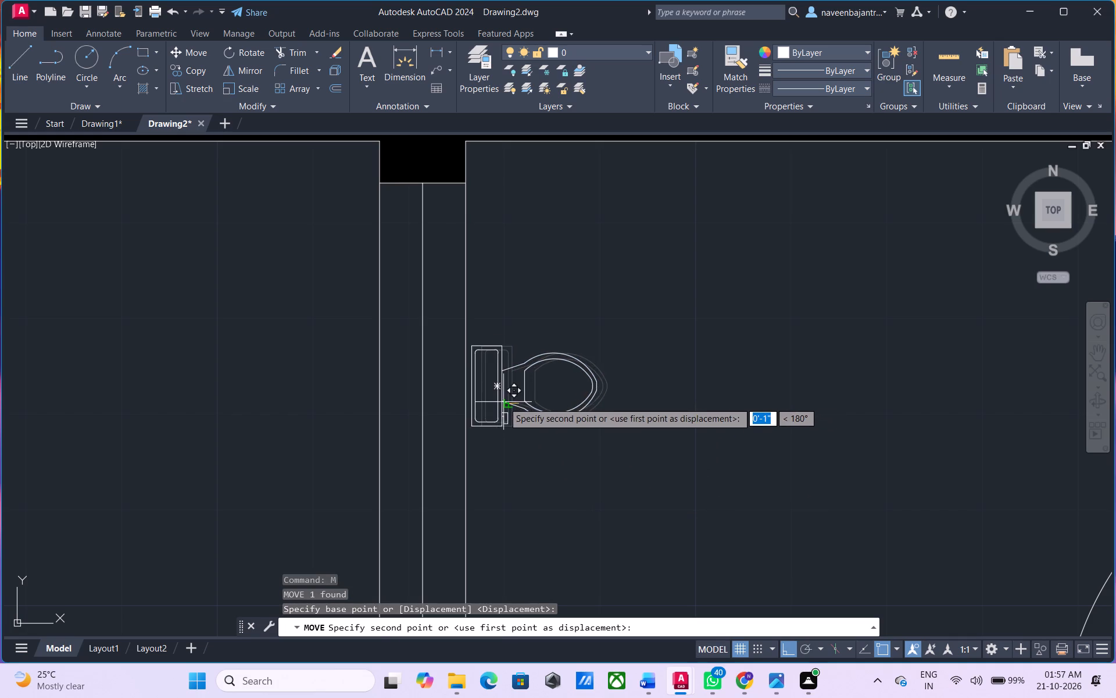
{"action": "left_click", "coordinate": [503, 402]}
{"action": "key", "text": "Escape"}
Look over the whole floor plan, examining the furniture and fixtures placed in each room.
{"action": "scroll", "coordinate": [674, 415], "scroll_direction": "down", "scroll_amount": 2}
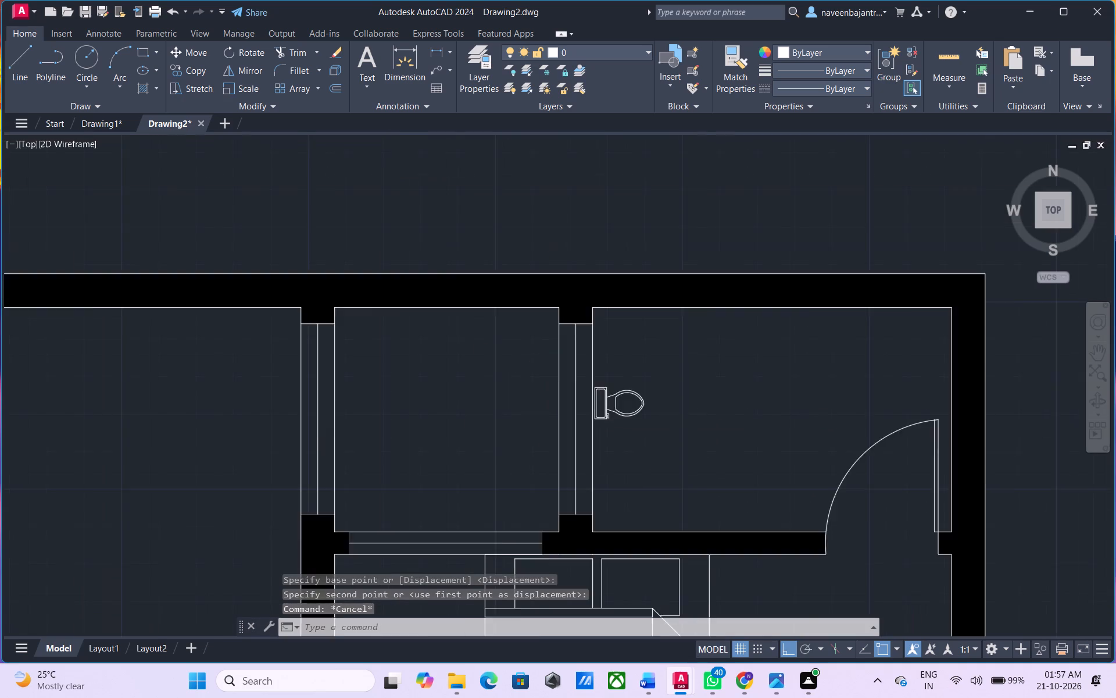
{"action": "scroll", "coordinate": [674, 415], "scroll_direction": "down", "scroll_amount": 4}
{"action": "middle_click_drag", "start_coordinate": [687, 456], "coordinate": [631, 298]}
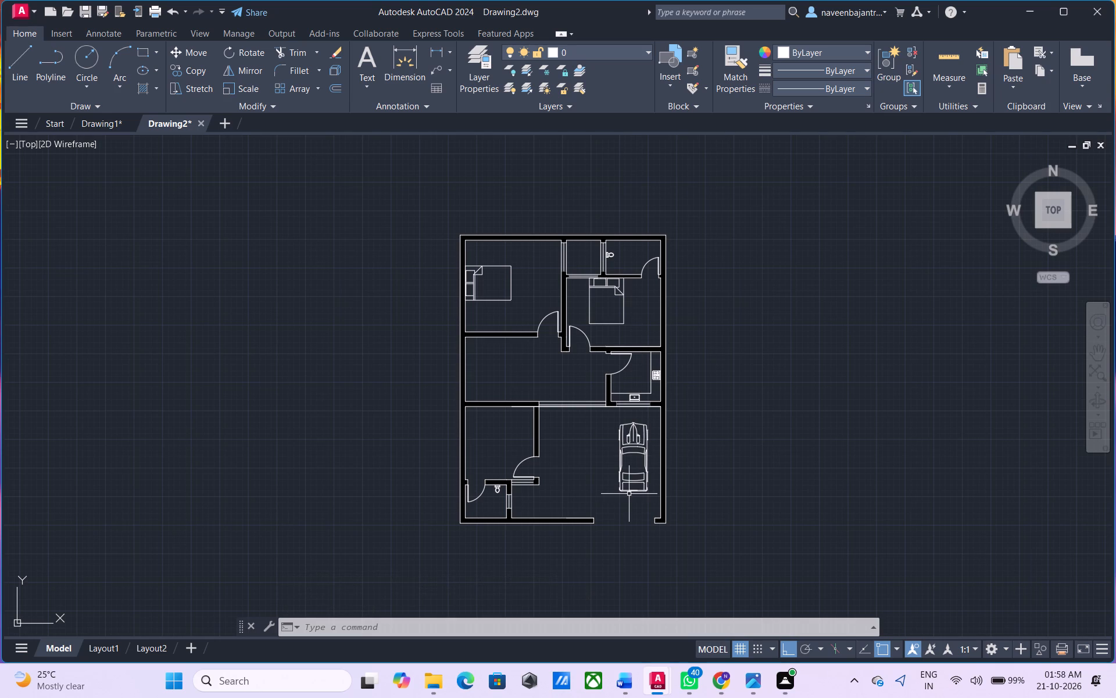
{"action": "key", "text": "Escape"}
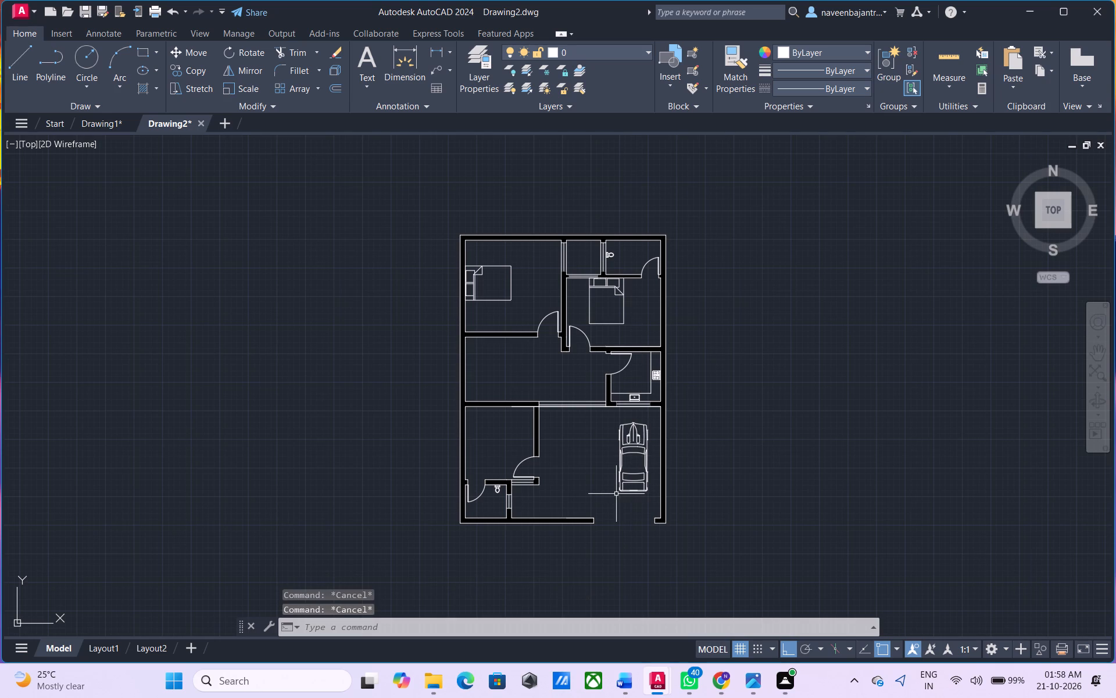
{"action": "key", "text": "Escape"}
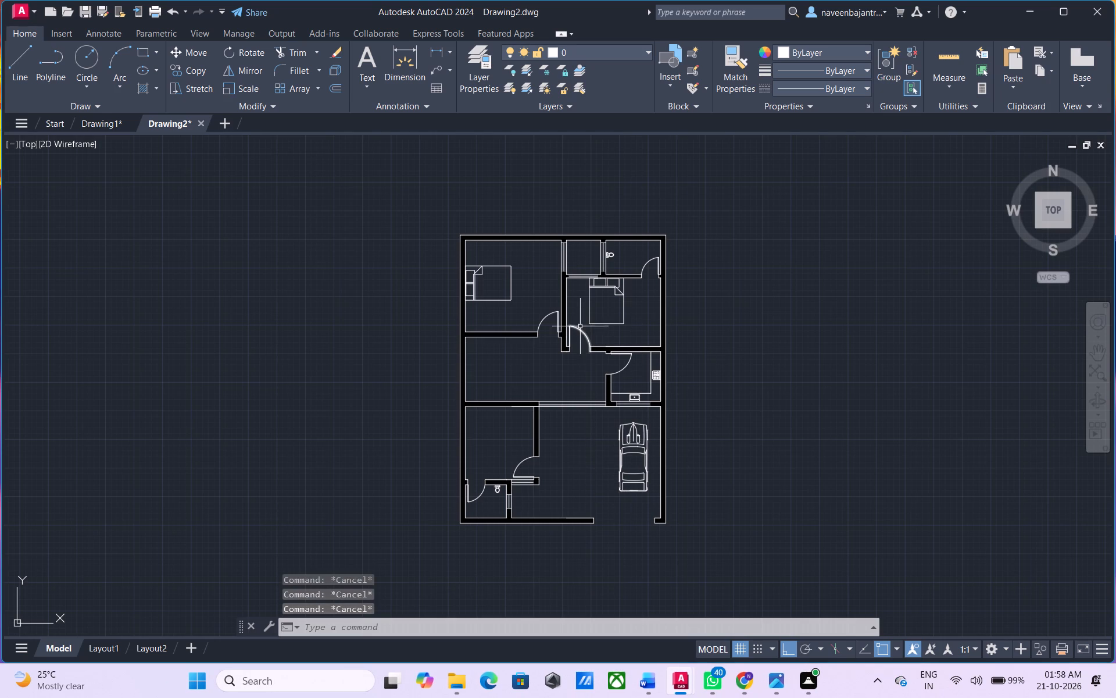
{"action": "scroll", "coordinate": [580, 321], "scroll_direction": "up", "scroll_amount": 1}
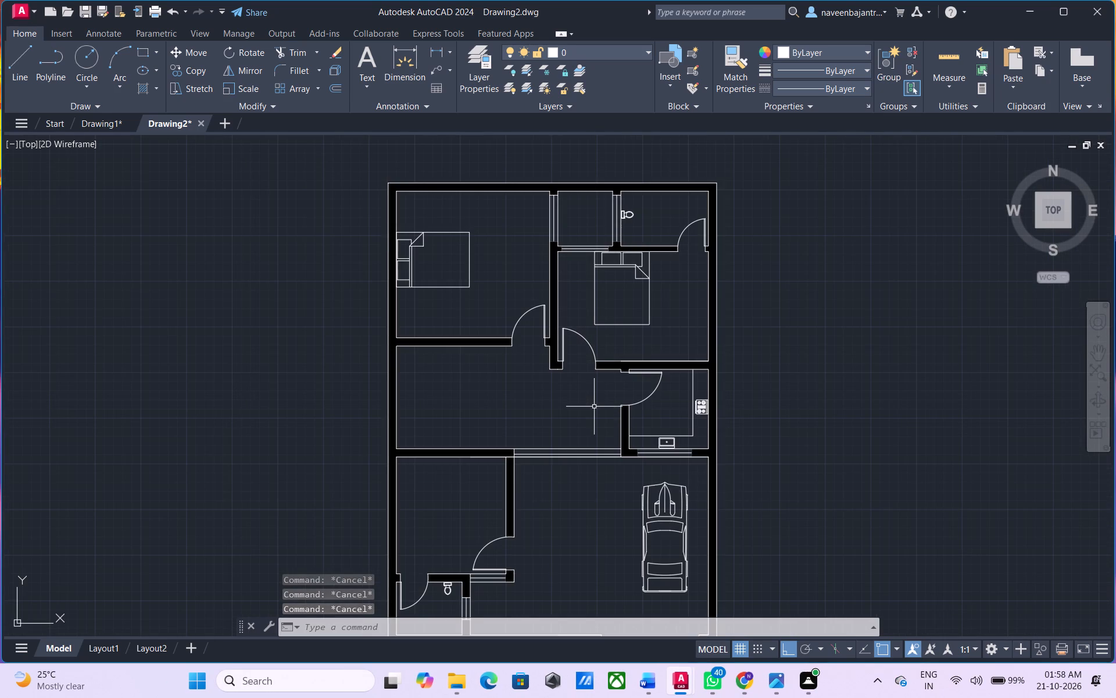
{"action": "middle_click_drag", "start_coordinate": [594, 407], "coordinate": [588, 364]}
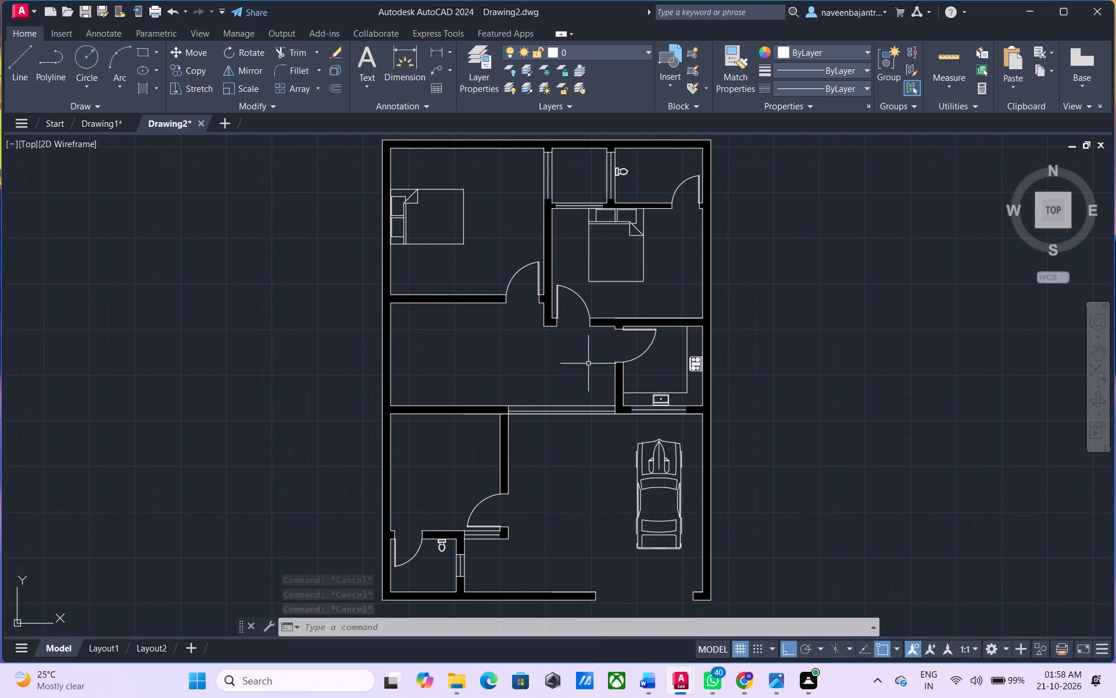
{"action": "middle_click", "coordinate": [588, 364]}
{"action": "middle_click", "coordinate": [588, 366]}
{"action": "middle_click", "coordinate": [588, 366]}
{"action": "middle_click", "coordinate": [588, 366]}
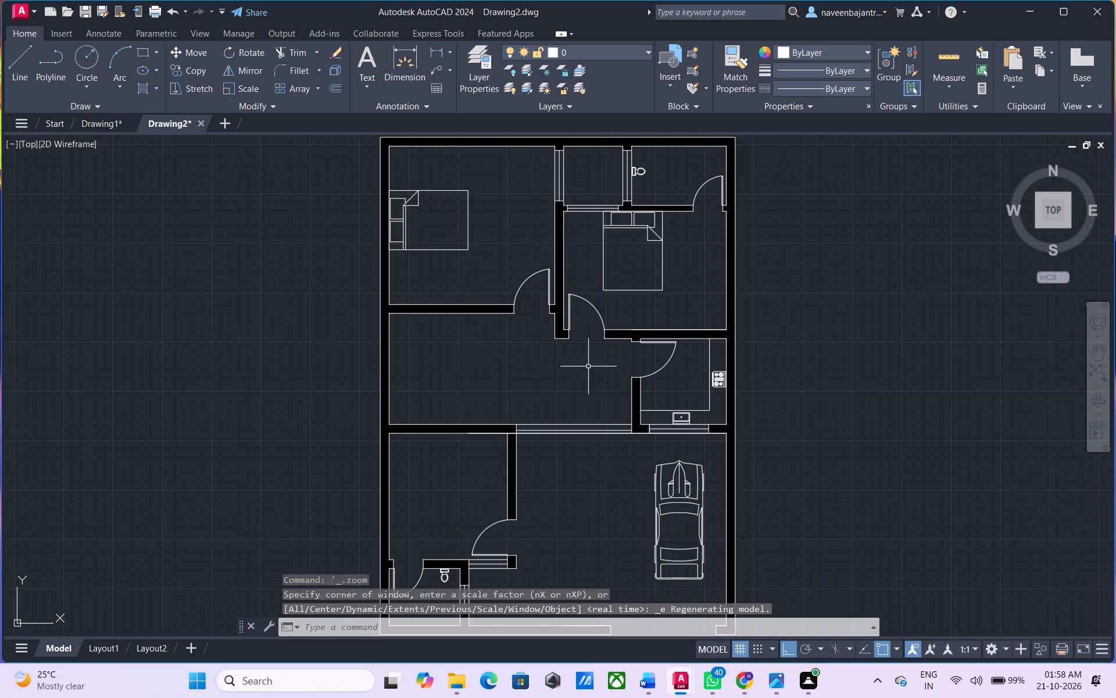
{"action": "scroll", "coordinate": [588, 366], "scroll_direction": "down", "scroll_amount": 1}
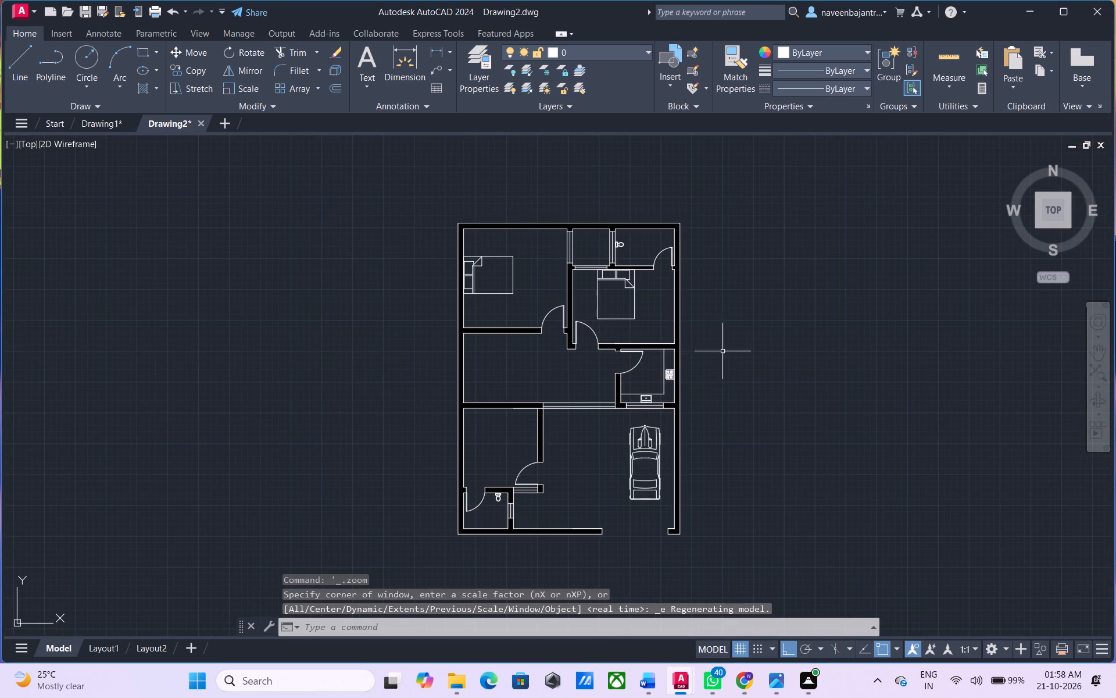
{"action": "middle_click_drag", "start_coordinate": [738, 350], "coordinate": [670, 347]}
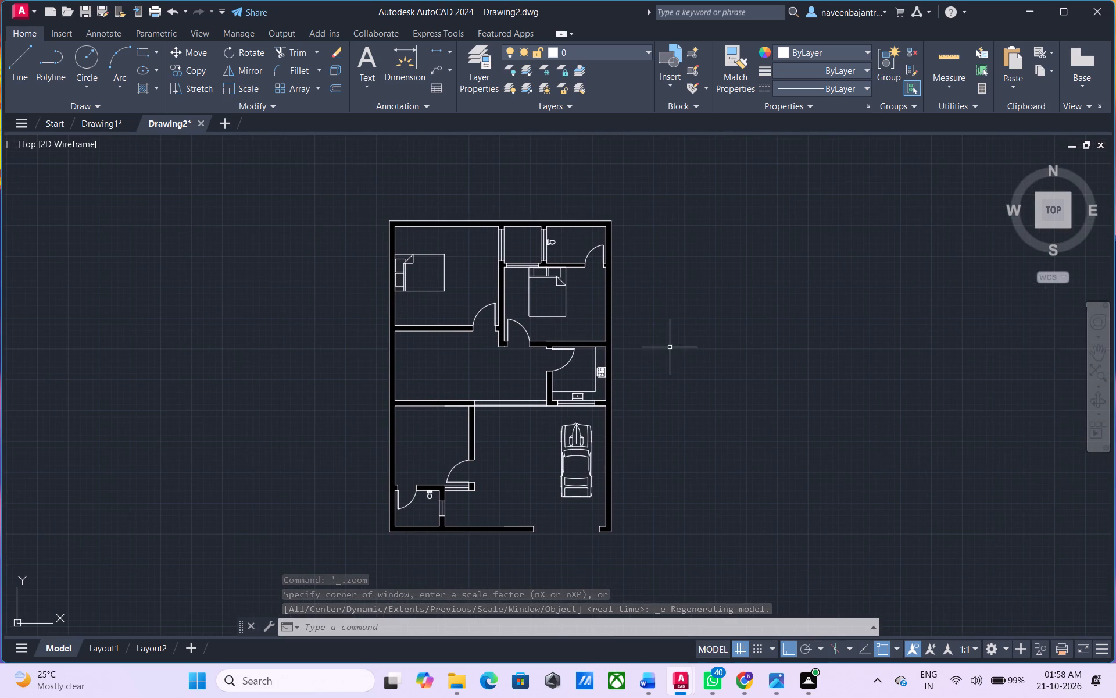
{"action": "scroll", "coordinate": [669, 355], "scroll_direction": "up", "scroll_amount": 1}
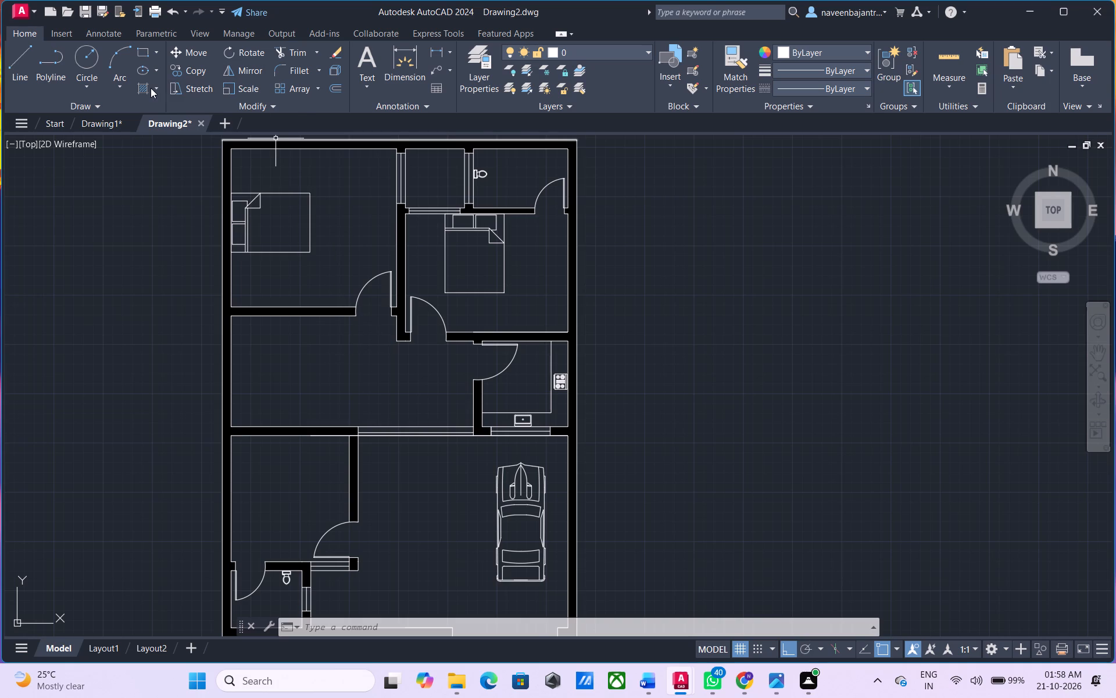
{"action": "key", "text": "Escape"}
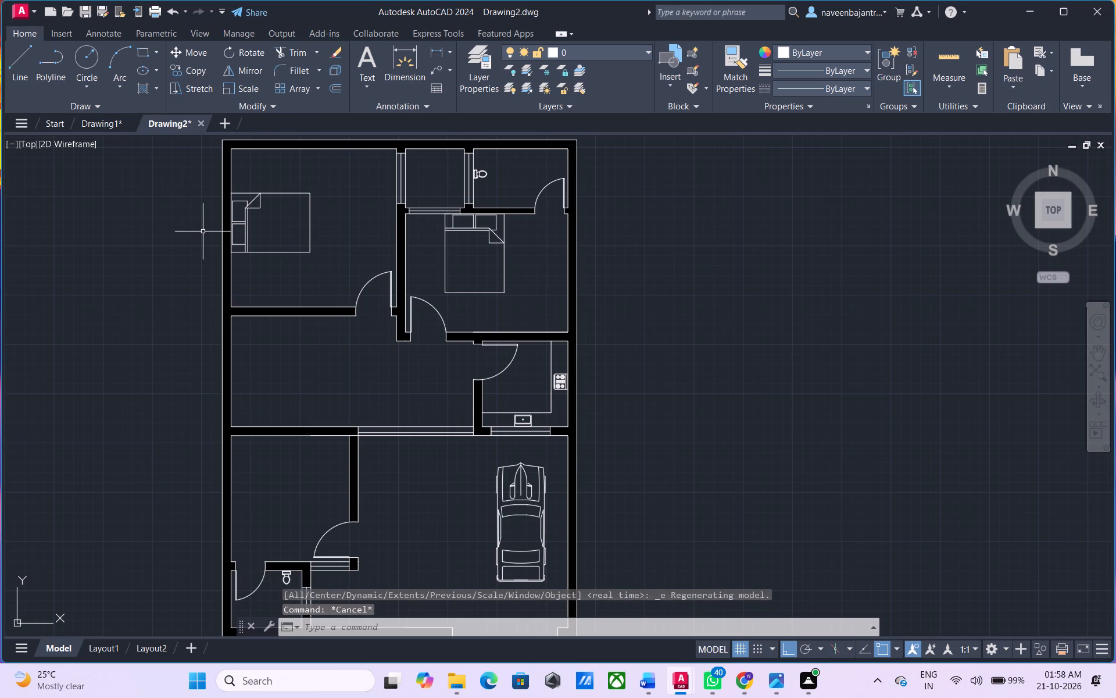
Place the Sofa - Roundback 7 ft. block from Home - Space Planner.dwg in the DesignCenter samples outside the plan's west wall.
{"action": "type", "text": "DC"}
{"action": "key", "text": "space"}
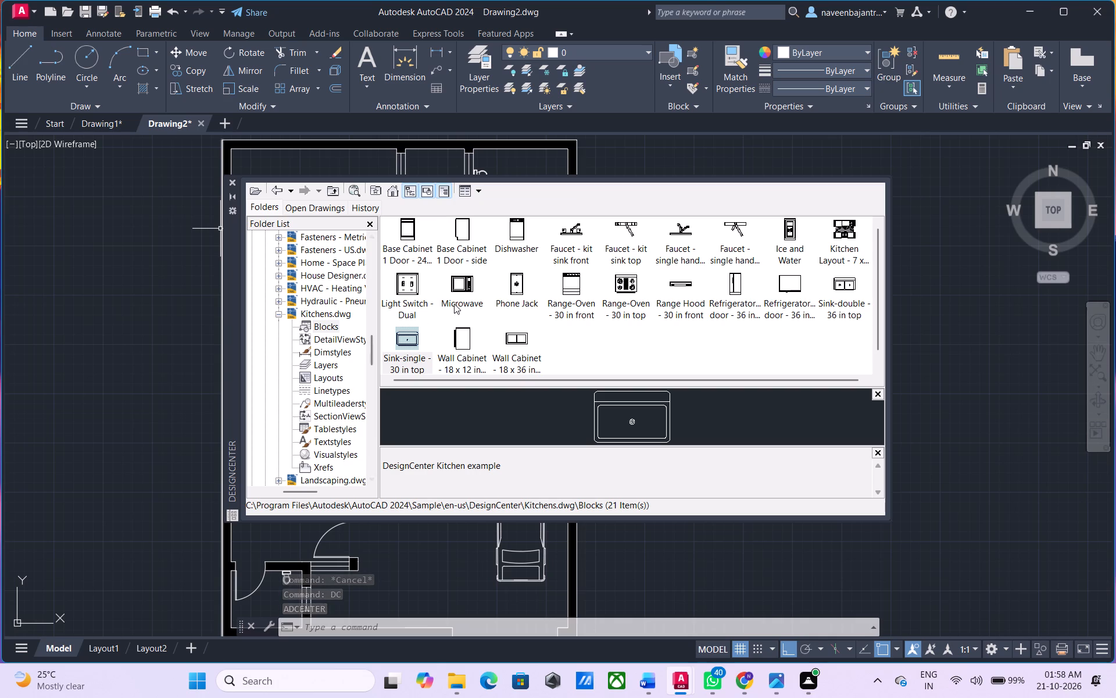
{"action": "left_click", "coordinate": [272, 192]}
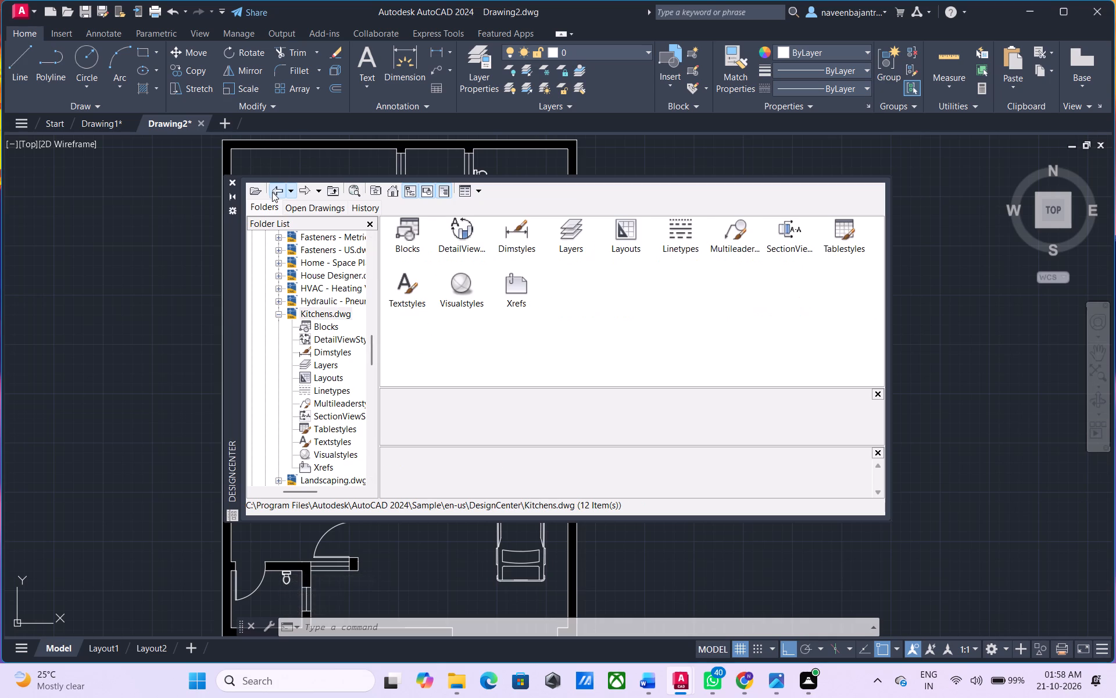
{"action": "left_click", "coordinate": [272, 192]}
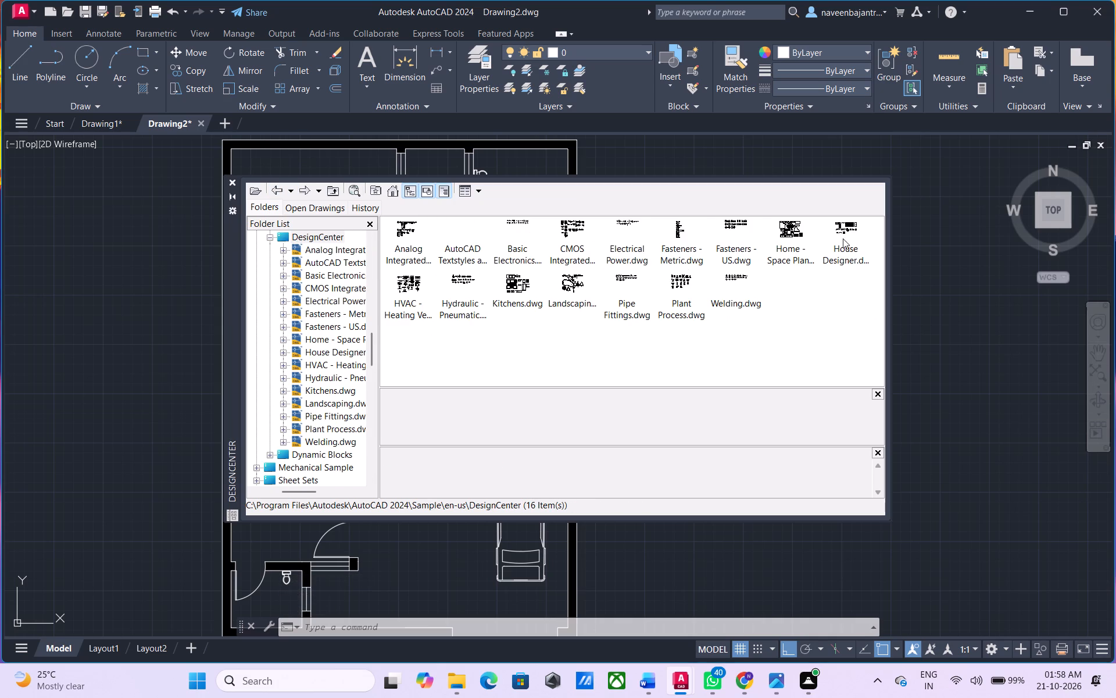
{"action": "double_click", "coordinate": [796, 238]}
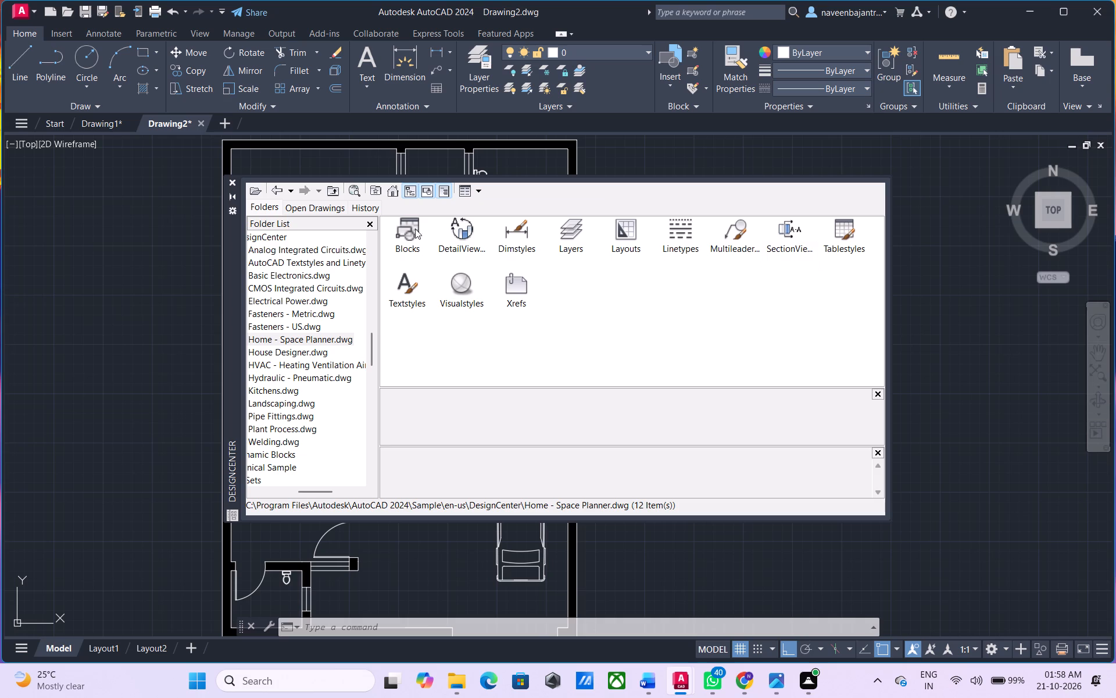
{"action": "double_click", "coordinate": [418, 232]}
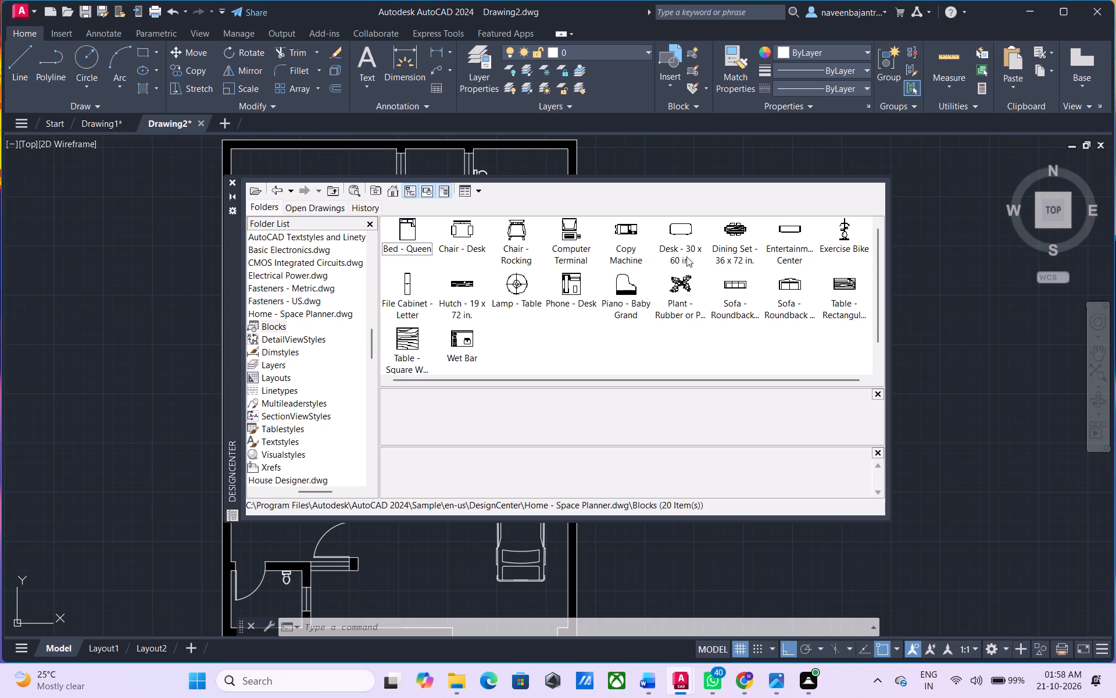
{"action": "left_click_drag", "start_coordinate": [739, 279], "coordinate": [235, 278]}
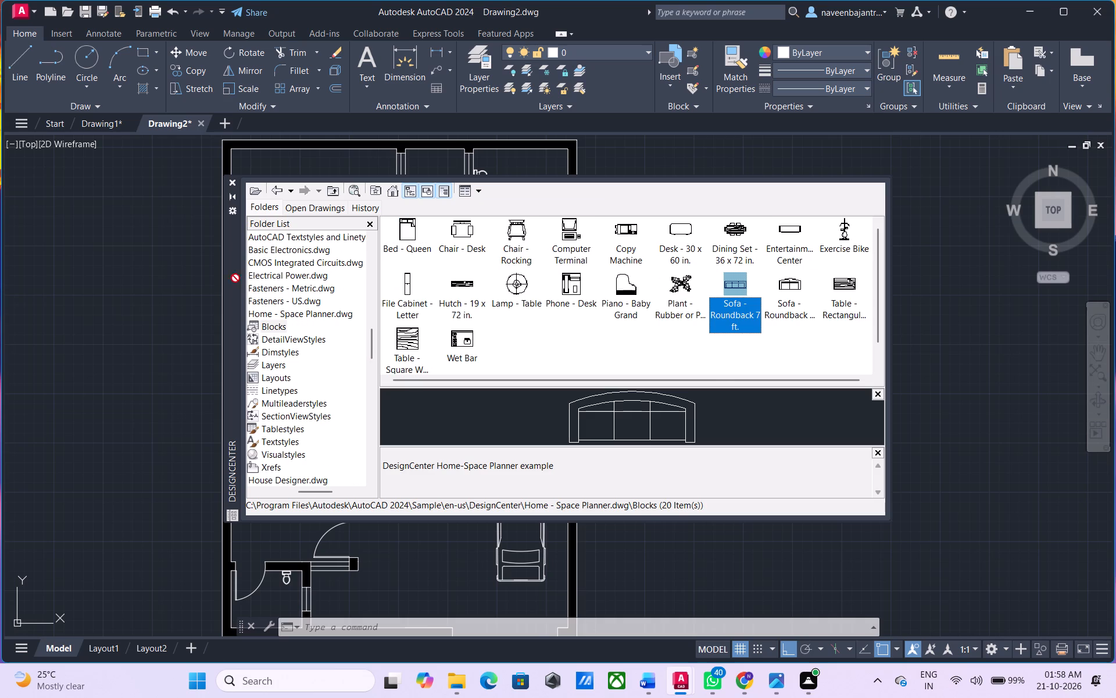
{"action": "left_click_drag", "start_coordinate": [235, 278], "coordinate": [85, 276]}
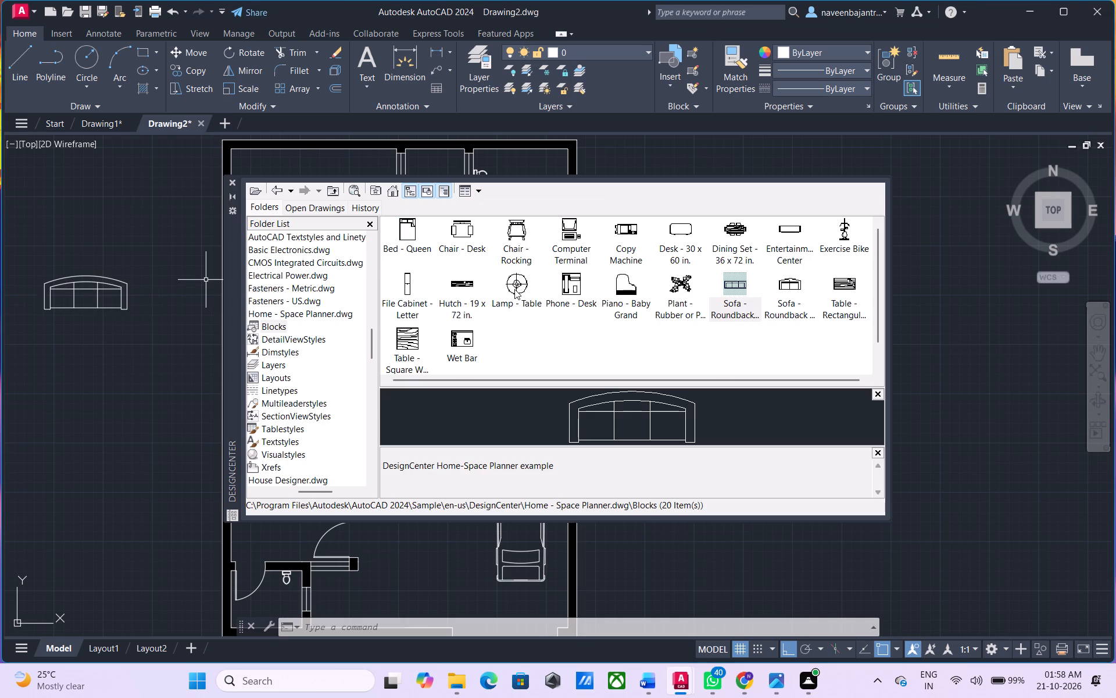
Place the Lamp - Table and Table - Square Woodgrain 42 x 42 in. blocks west of the plan and close DesignCenter.
{"action": "left_click_drag", "start_coordinate": [514, 289], "coordinate": [146, 227]}
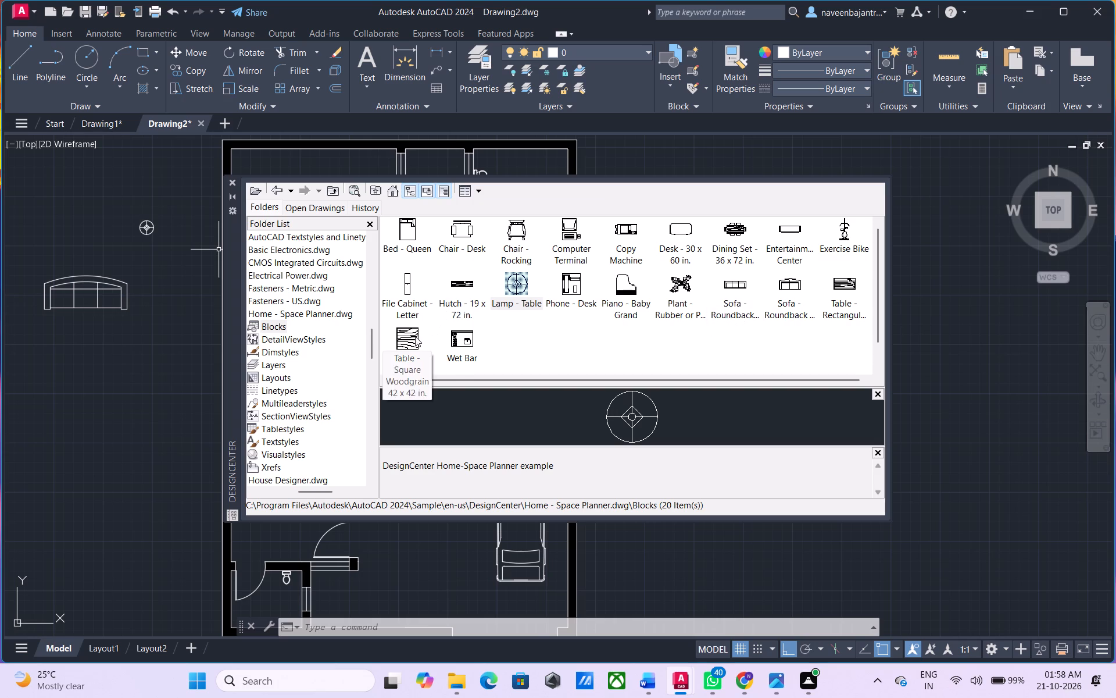
{"action": "left_click_drag", "start_coordinate": [412, 336], "coordinate": [76, 358]}
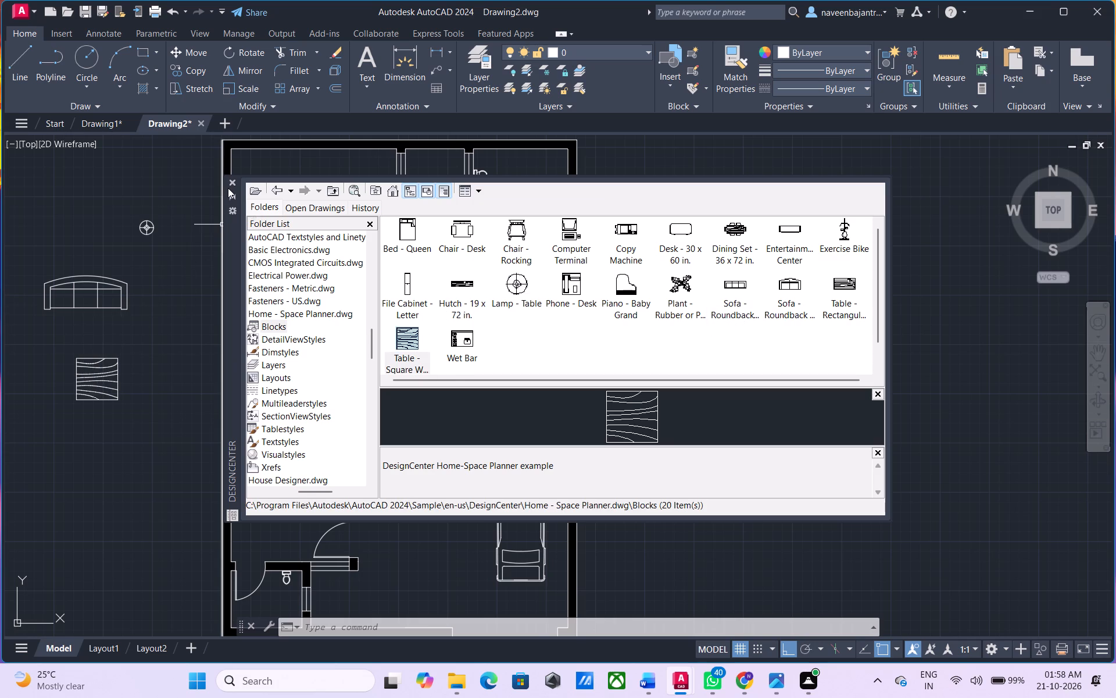
{"action": "left_click", "coordinate": [230, 185]}
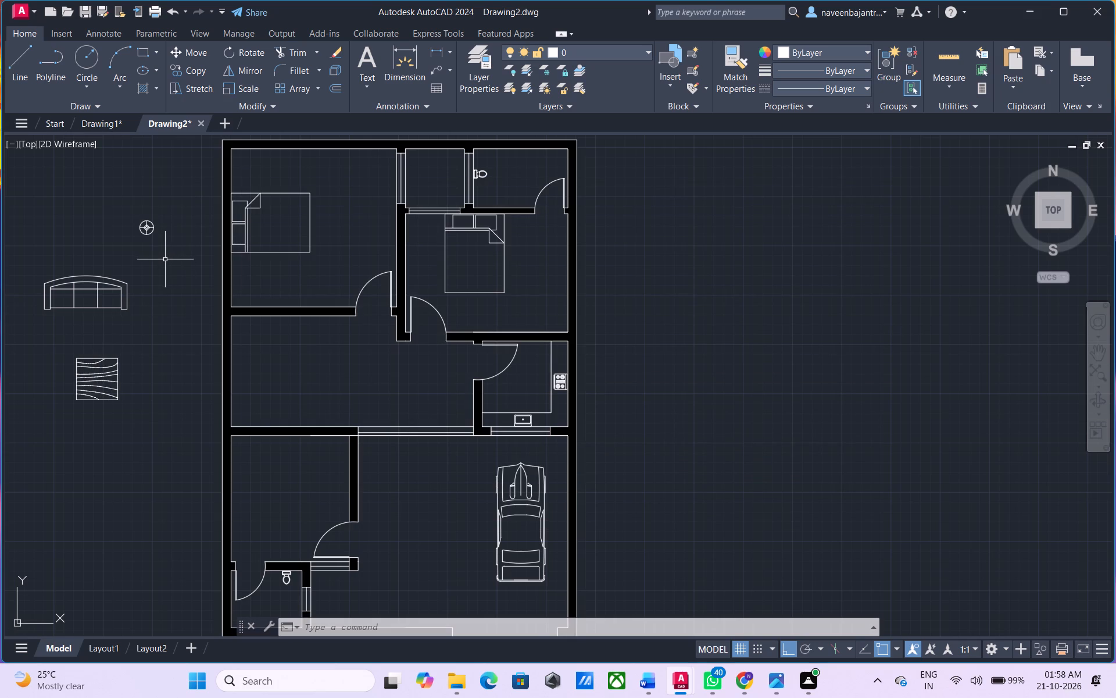
Rotate the sofa 90° counterclockwise about its southeast corner so its seat faces east.
{"action": "left_click", "coordinate": [122, 311]}
{"action": "type", "text": "RO"}
{"action": "key", "text": "space"}
{"action": "left_click", "coordinate": [127, 312]}
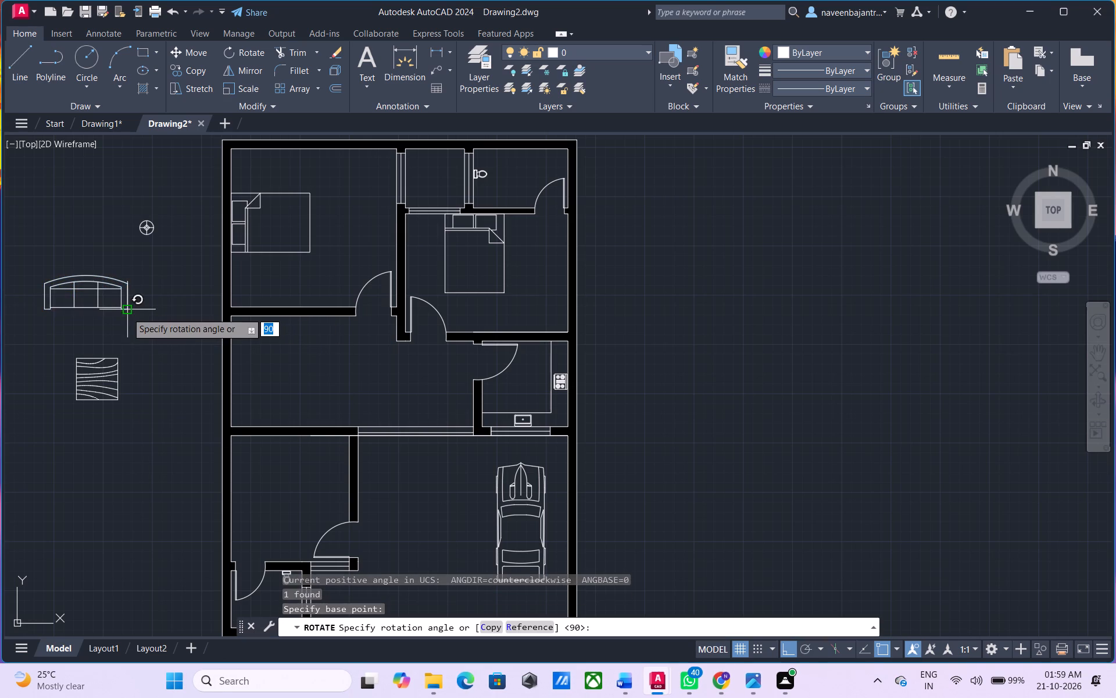
{"action": "left_click", "coordinate": [134, 300]}
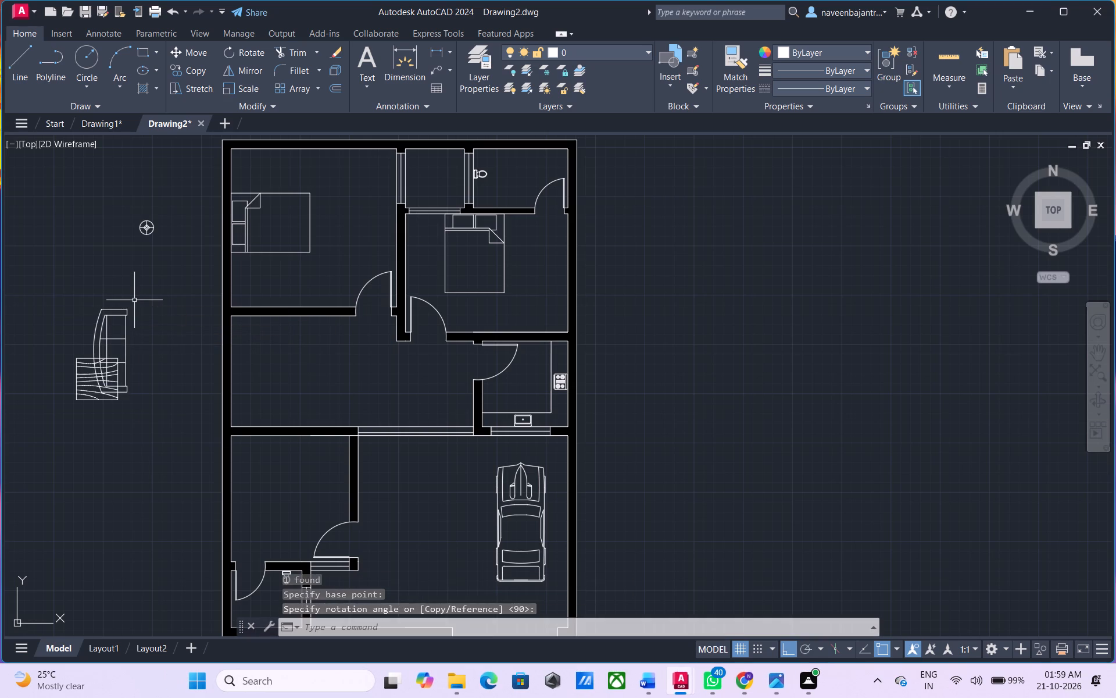
{"action": "key", "text": "Escape"}
With Ortho off, move the sofa about 12'-3 1/2" eastward into the living room, placing it alongside the west wall.
{"action": "left_click", "coordinate": [124, 310]}
{"action": "type", "text": "M"}
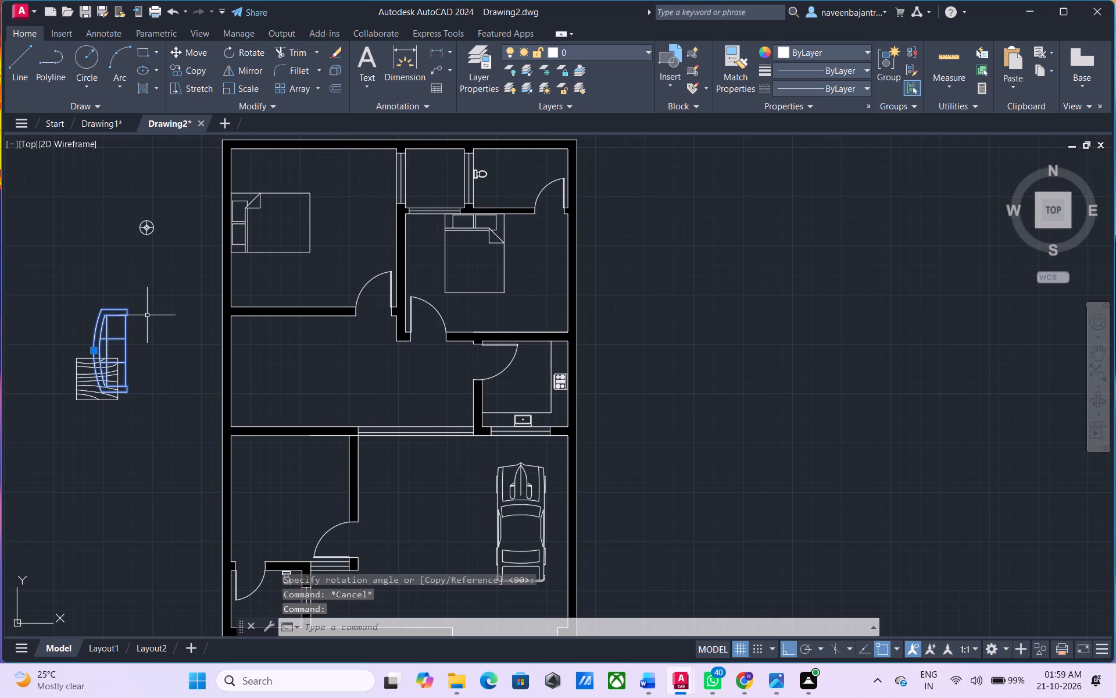
{"action": "key", "text": "space"}
{"action": "left_click", "coordinate": [128, 314]}
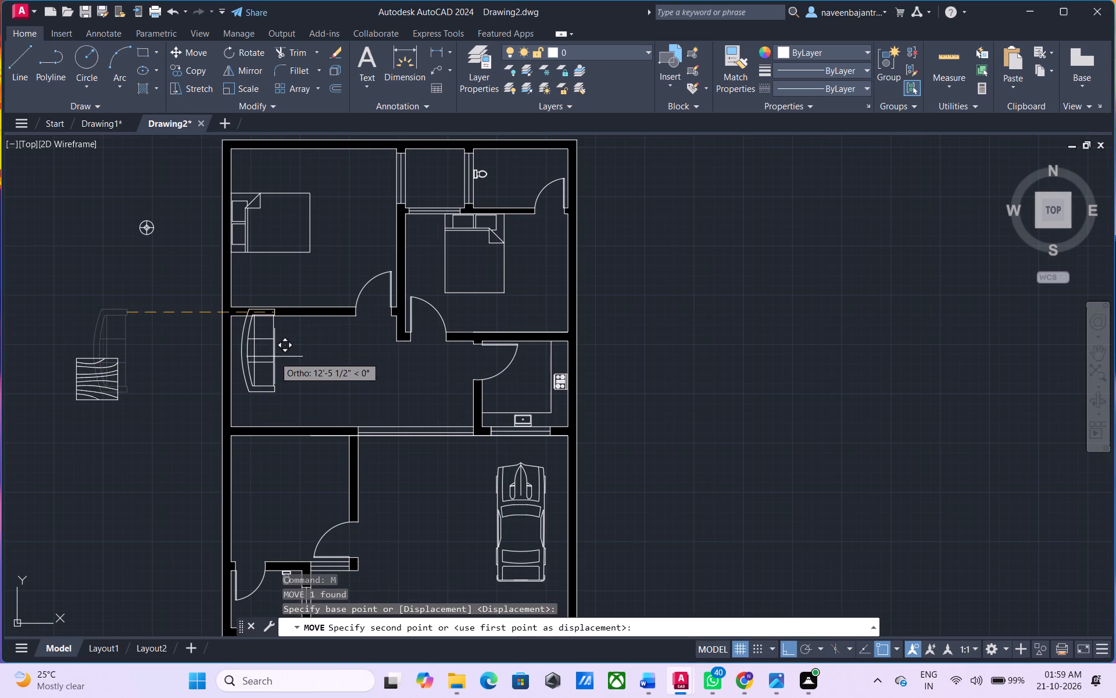
{"action": "key", "text": "F8"}
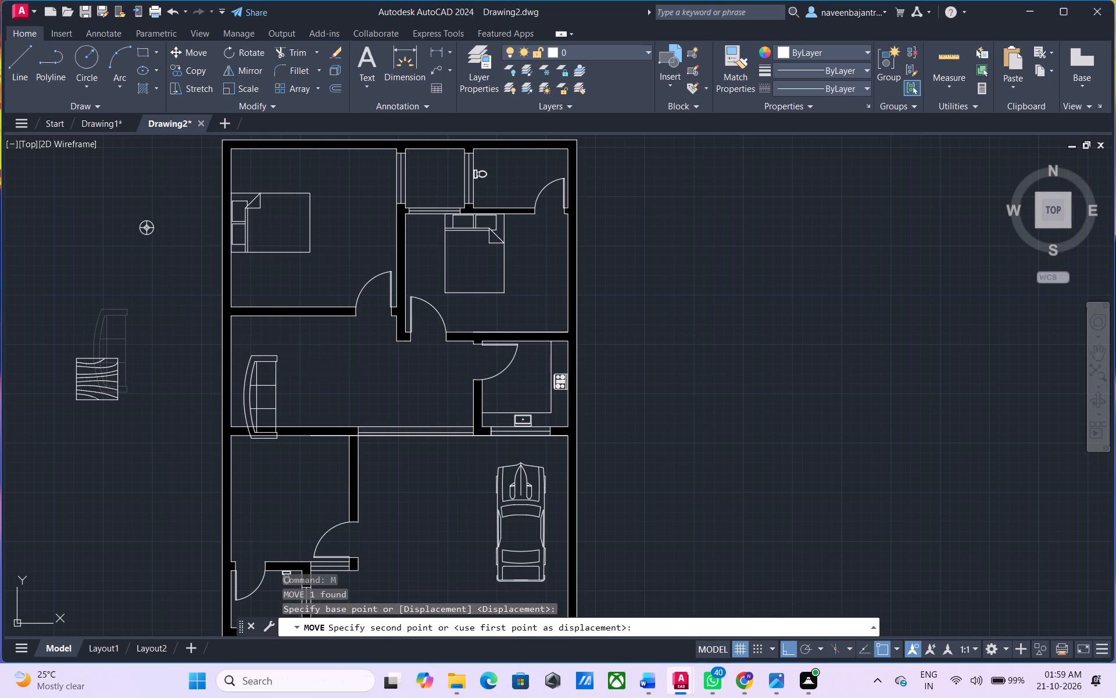
{"action": "scroll", "coordinate": [277, 357], "scroll_direction": "up", "scroll_amount": 1}
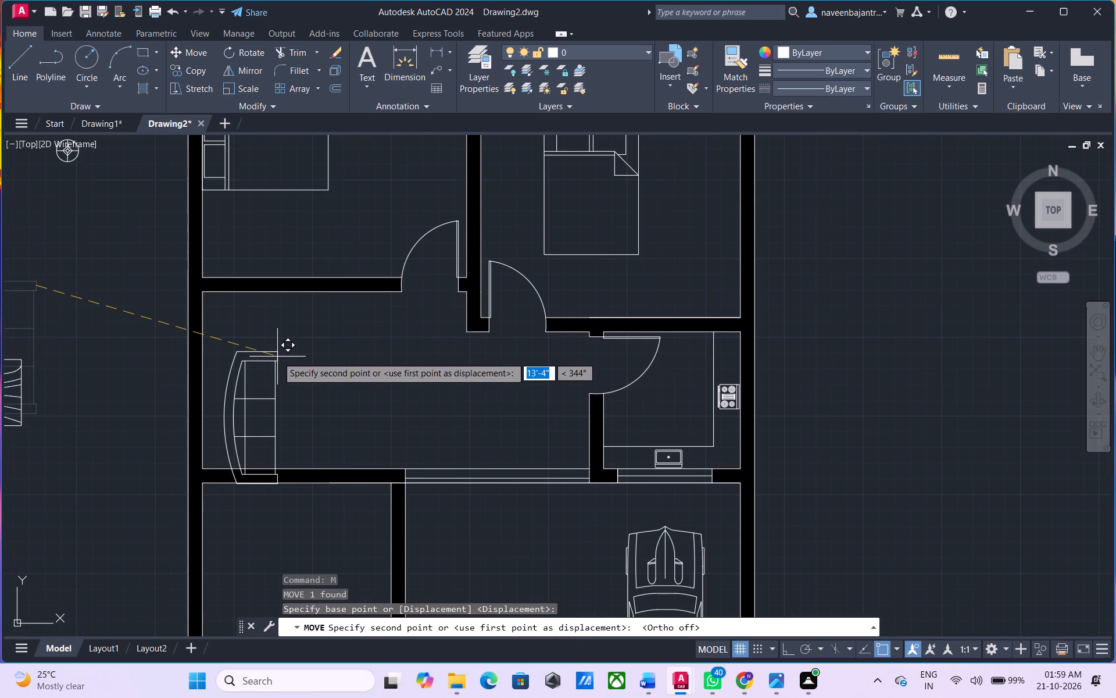
{"action": "scroll", "coordinate": [277, 357], "scroll_direction": "up", "scroll_amount": 1}
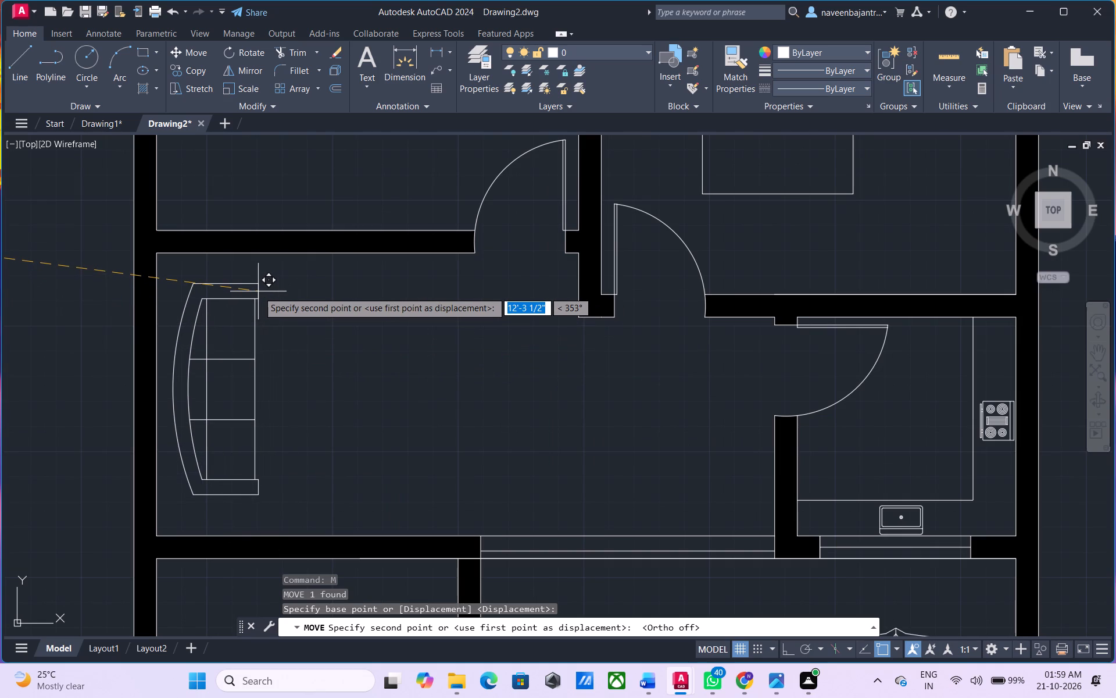
{"action": "left_click", "coordinate": [258, 291]}
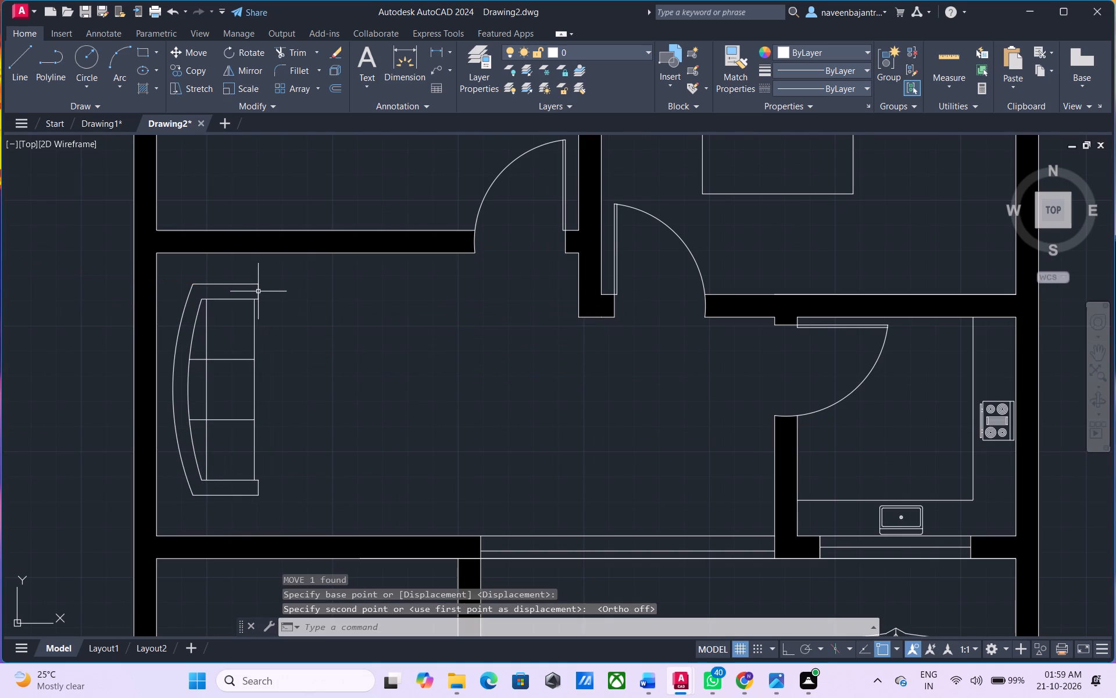
{"action": "key", "text": "Escape"}
Scale the living-room sofa down freehand to about half size from its northeast corner.
{"action": "left_click", "coordinate": [258, 291]}
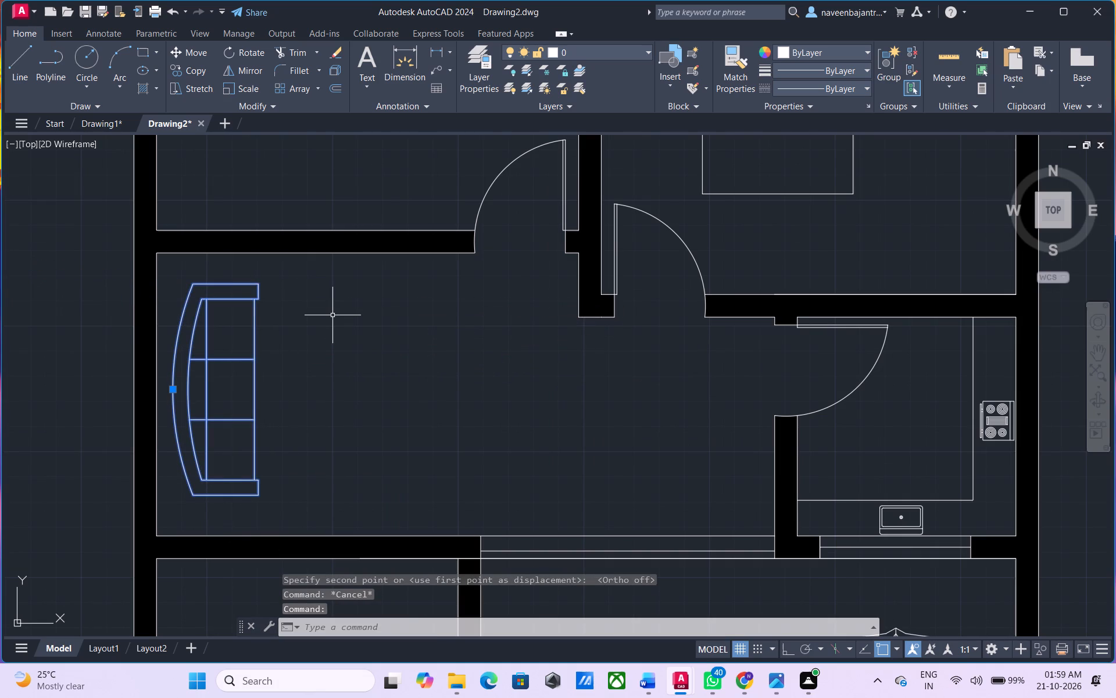
{"action": "type", "text": "SC"}
{"action": "key", "text": "space"}
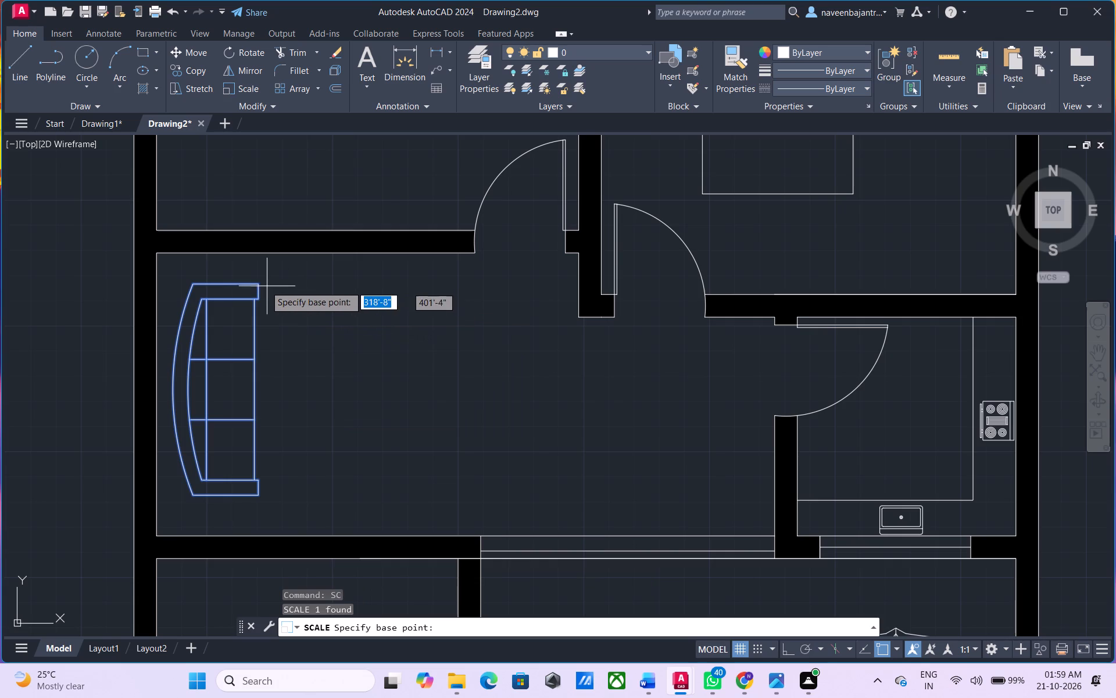
{"action": "left_click", "coordinate": [256, 283]}
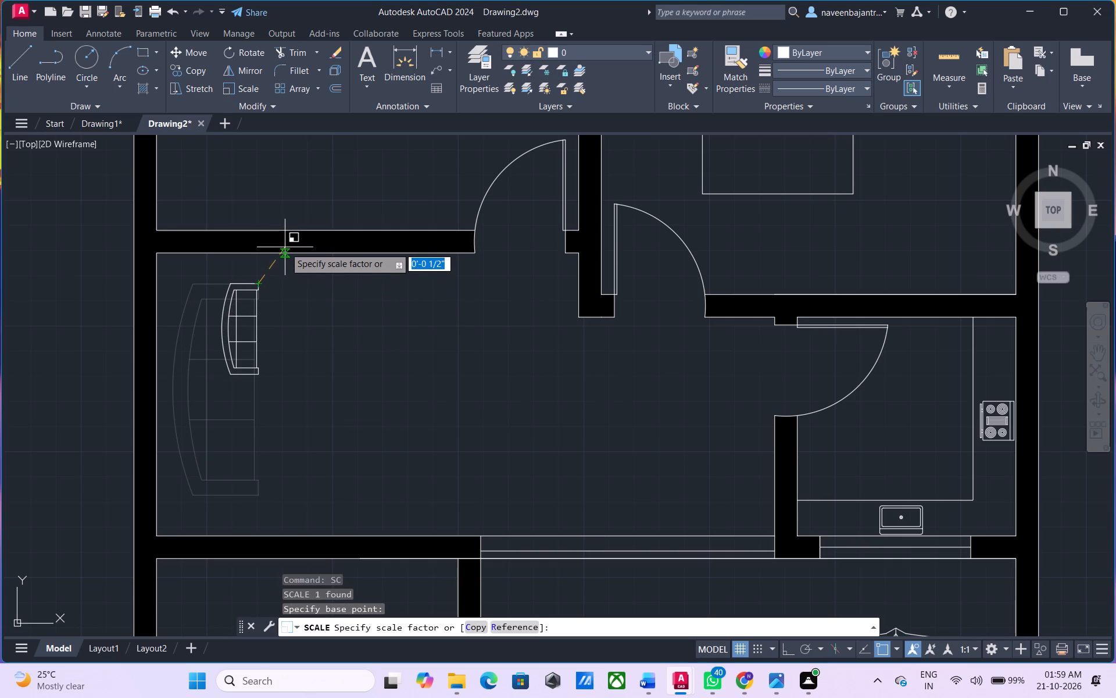
{"action": "left_click", "coordinate": [287, 245]}
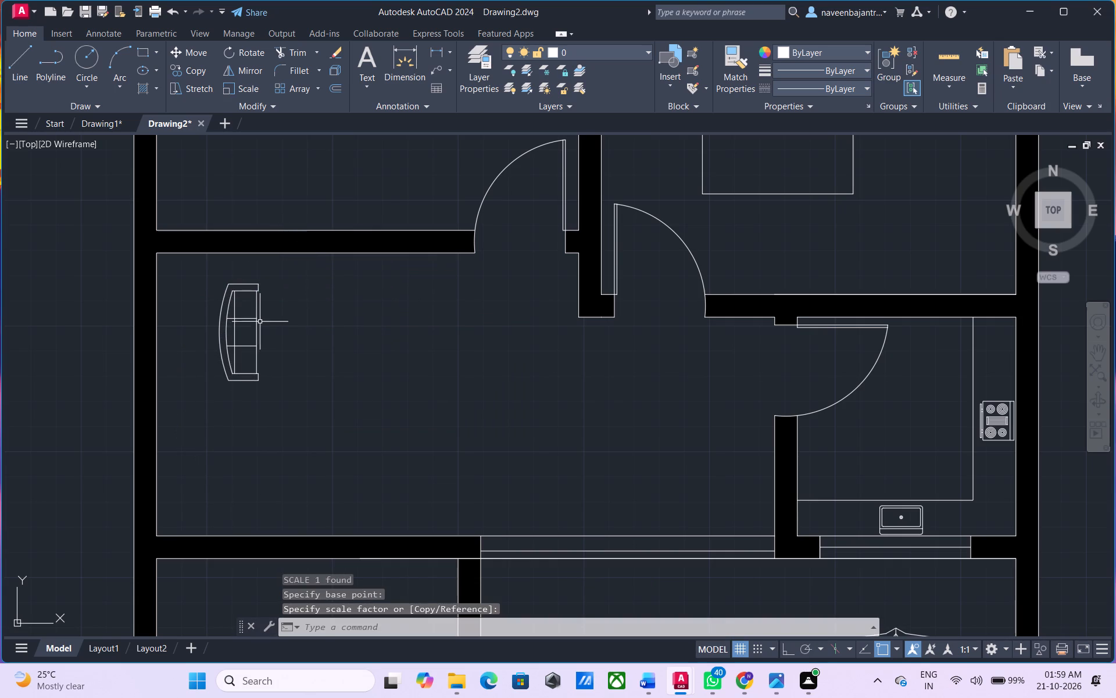
Move the scaled sofa southwest, closer to the middle of the living room's west wall.
{"action": "left_click", "coordinate": [257, 331]}
{"action": "type", "text": "M"}
{"action": "key", "text": "space"}
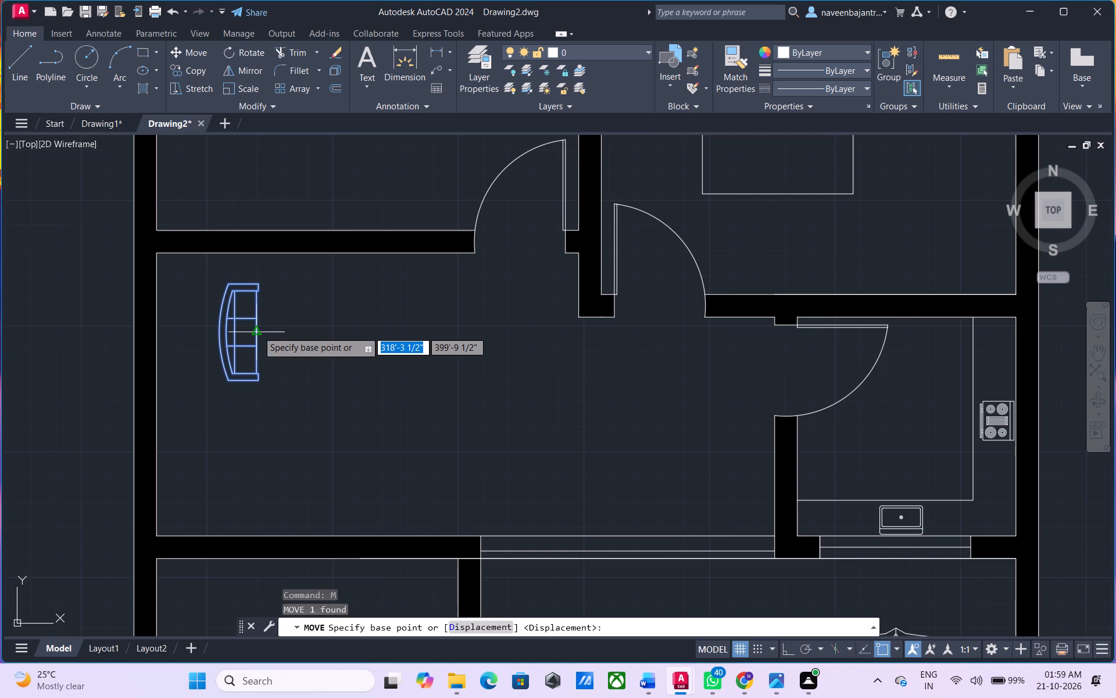
{"action": "left_click", "coordinate": [257, 331]}
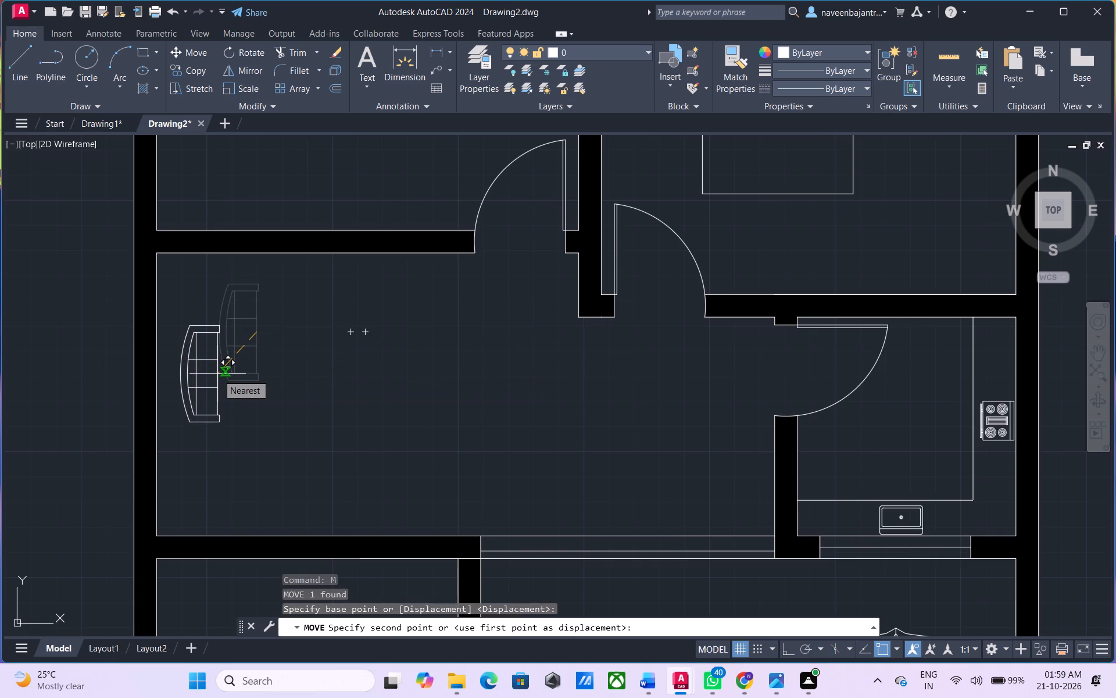
{"action": "left_click", "coordinate": [217, 374]}
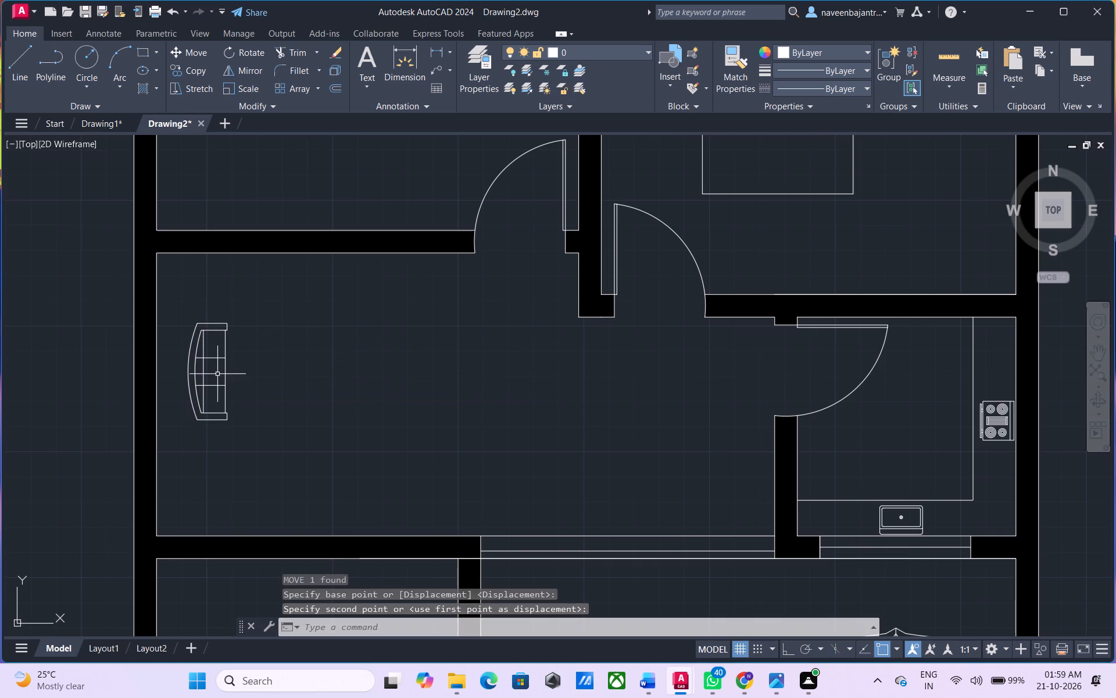
{"action": "key", "text": "Escape"}
Copy the sofa twice in the living room, placing one copy to its northeast and one to its southeast.
{"action": "left_click", "coordinate": [227, 329]}
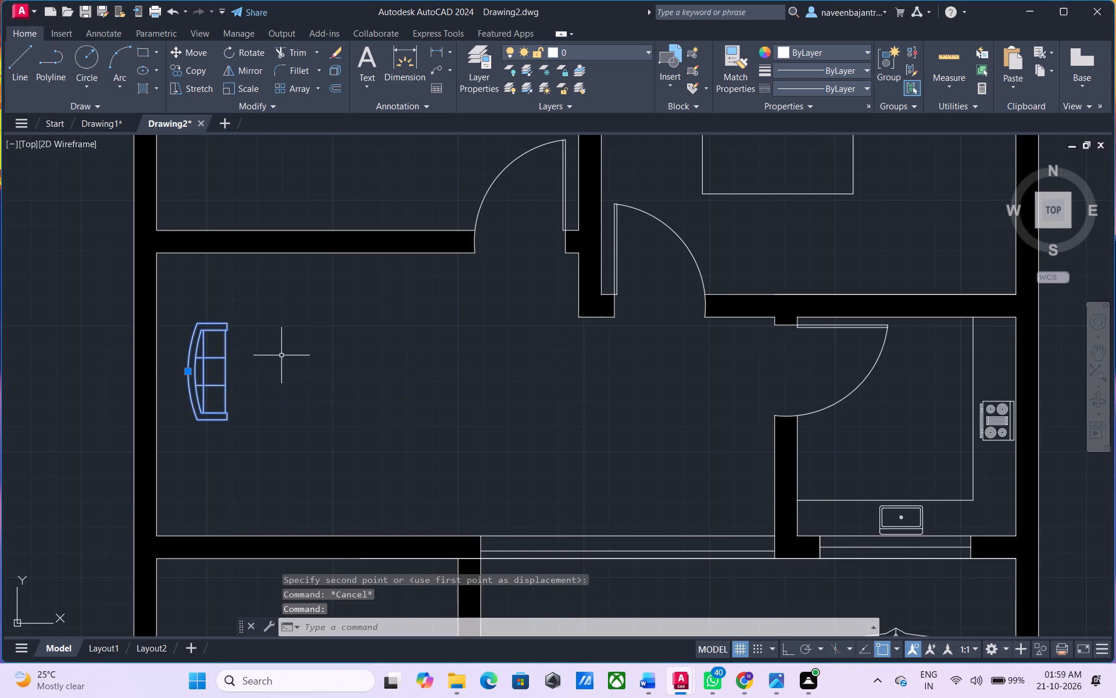
{"action": "type", "text": "CO"}
{"action": "key", "text": "space"}
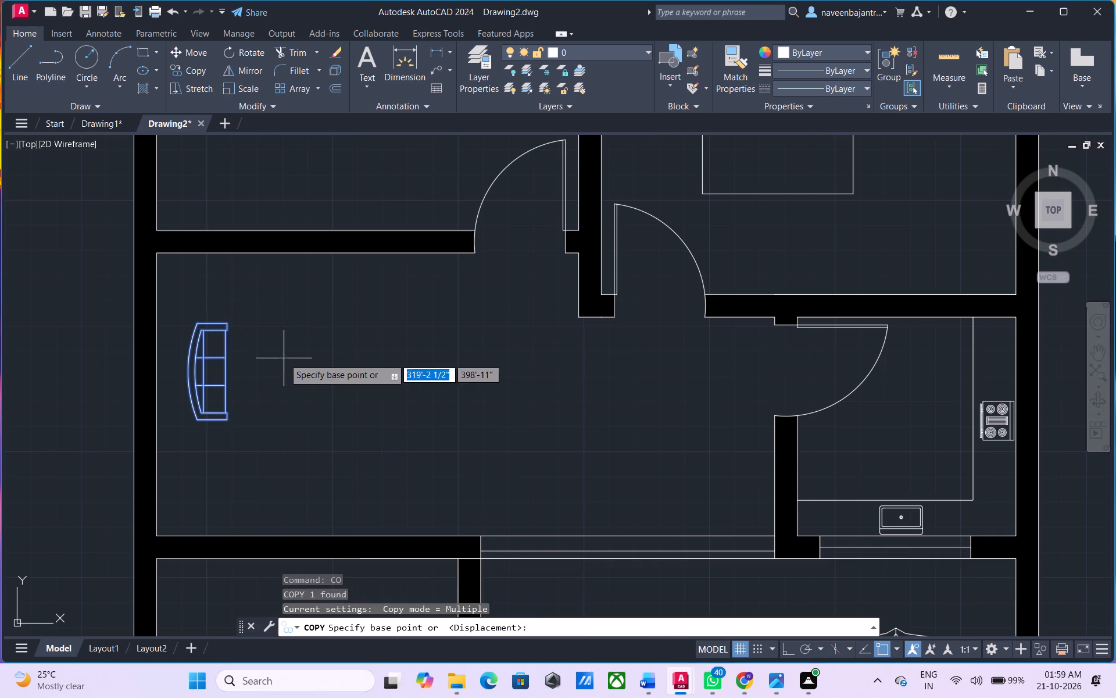
{"action": "left_click", "coordinate": [223, 355]}
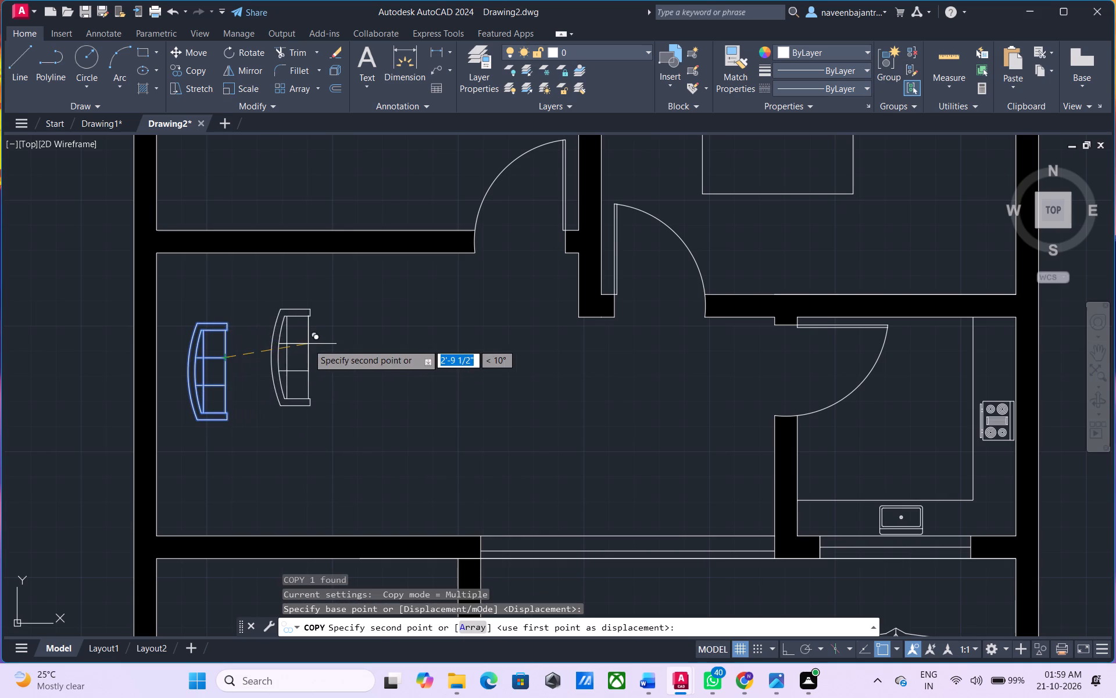
{"action": "left_click", "coordinate": [324, 297]}
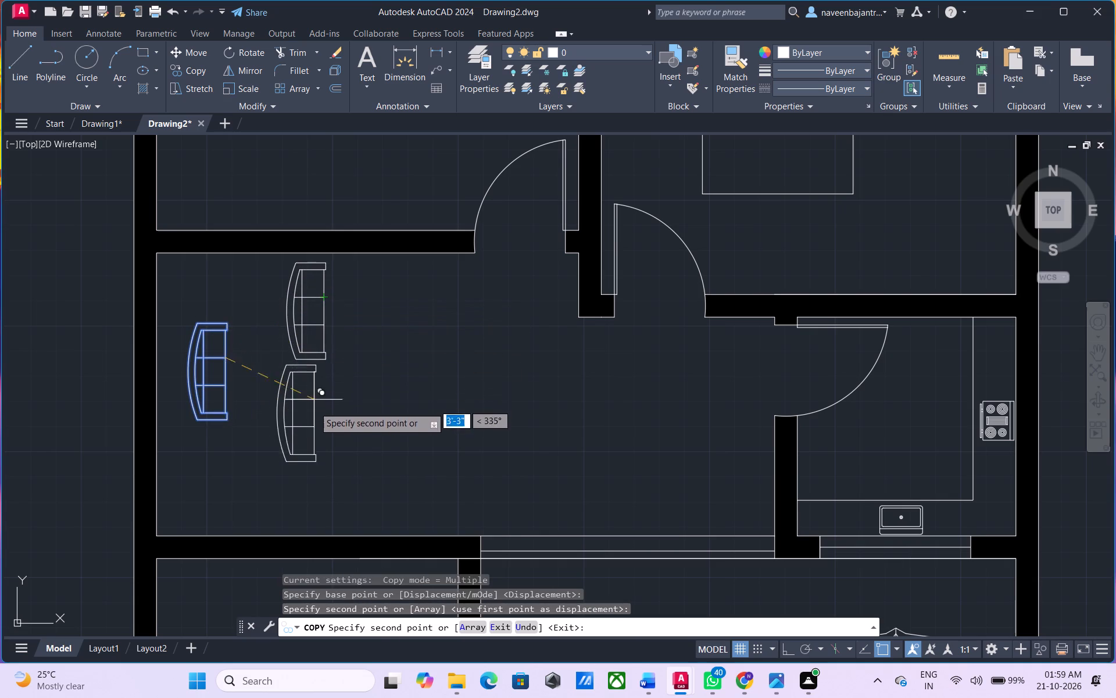
{"action": "left_click", "coordinate": [309, 452]}
{"action": "key", "text": "Escape"}
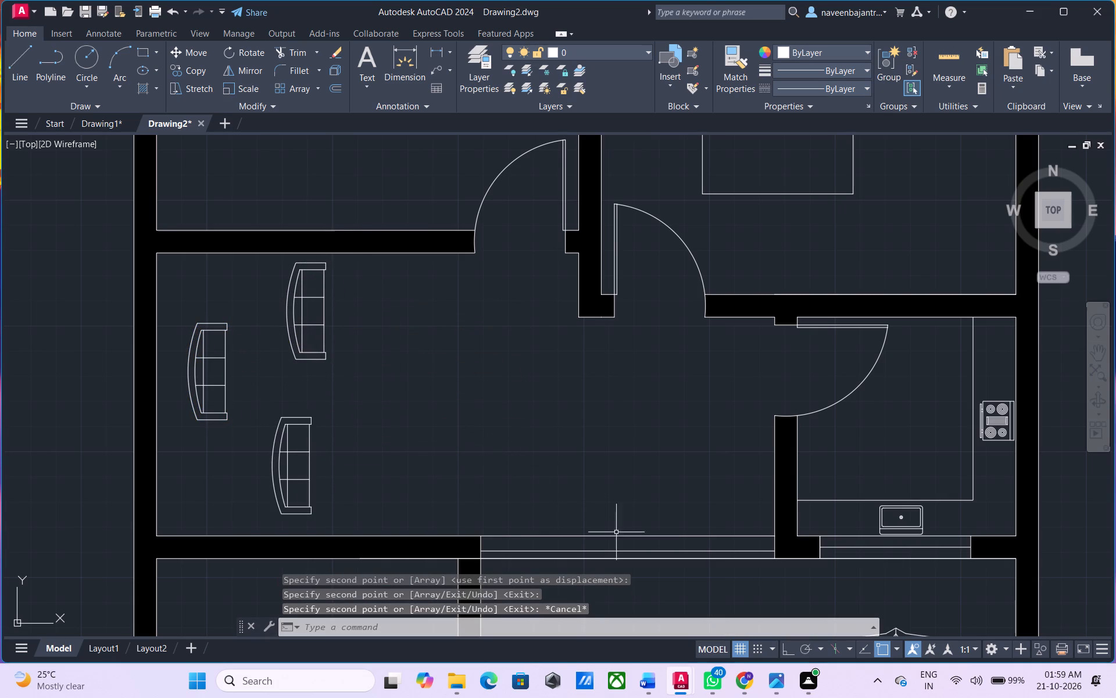
With Ortho on, rotate the northern sofa copy 90° clockwise about its northeast seat corner so it faces south.
{"action": "left_click", "coordinate": [785, 646]}
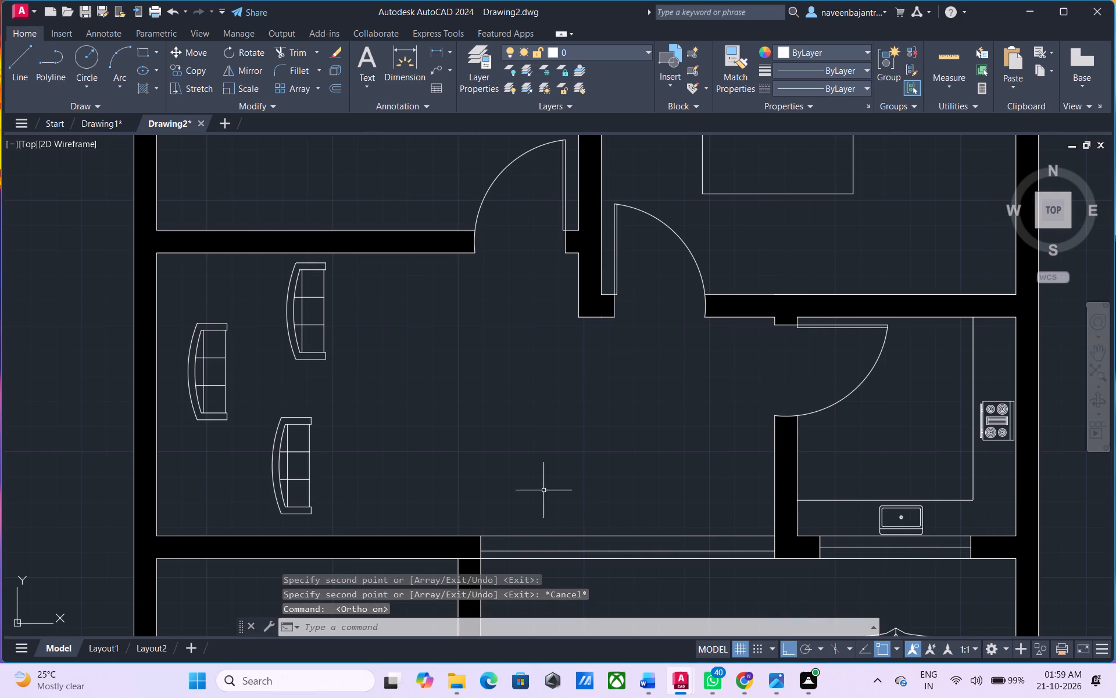
{"action": "left_click", "coordinate": [305, 297]}
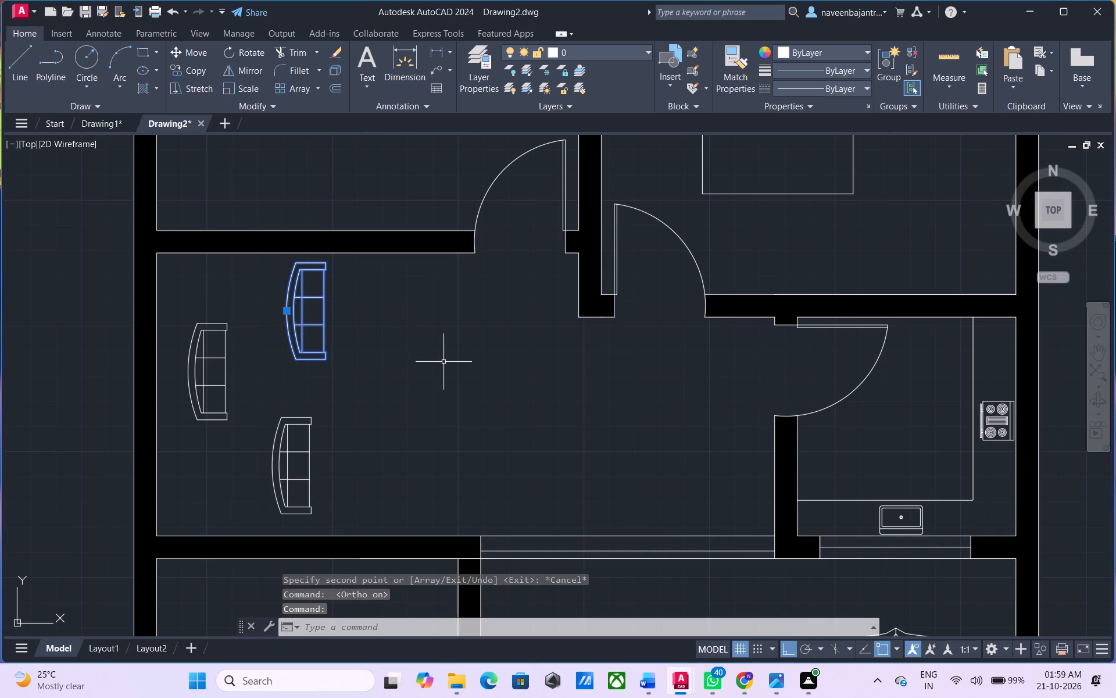
{"action": "type", "text": "RO"}
{"action": "key", "text": "space"}
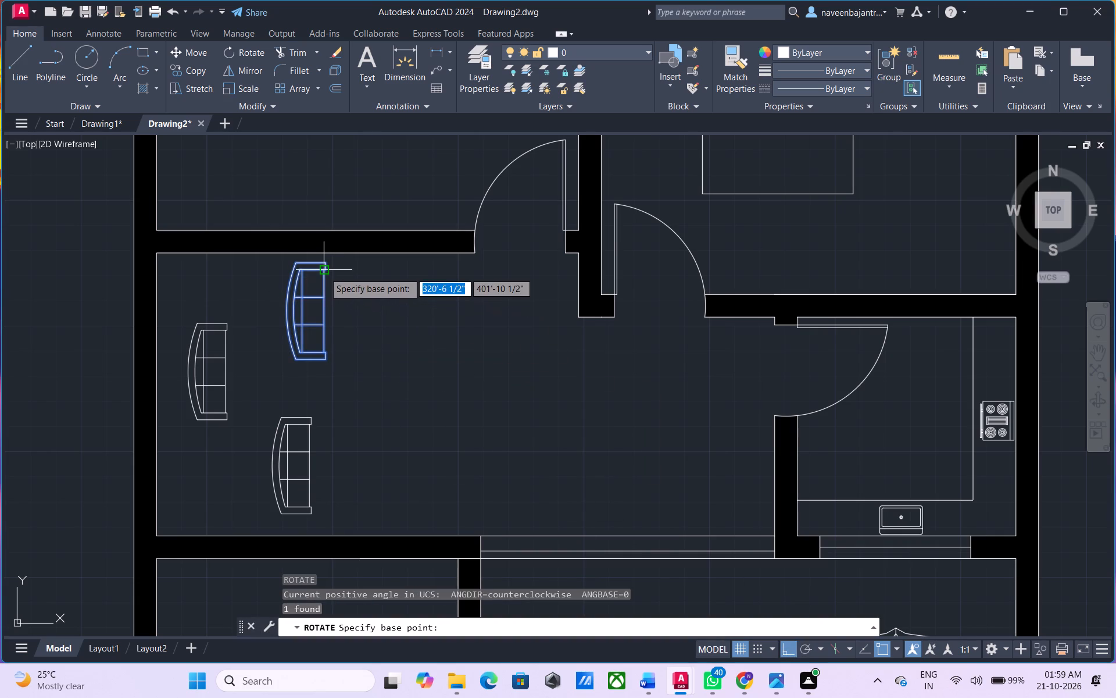
{"action": "left_click", "coordinate": [324, 272]}
{"action": "left_click", "coordinate": [331, 293]}
{"action": "key", "text": "Escape"}
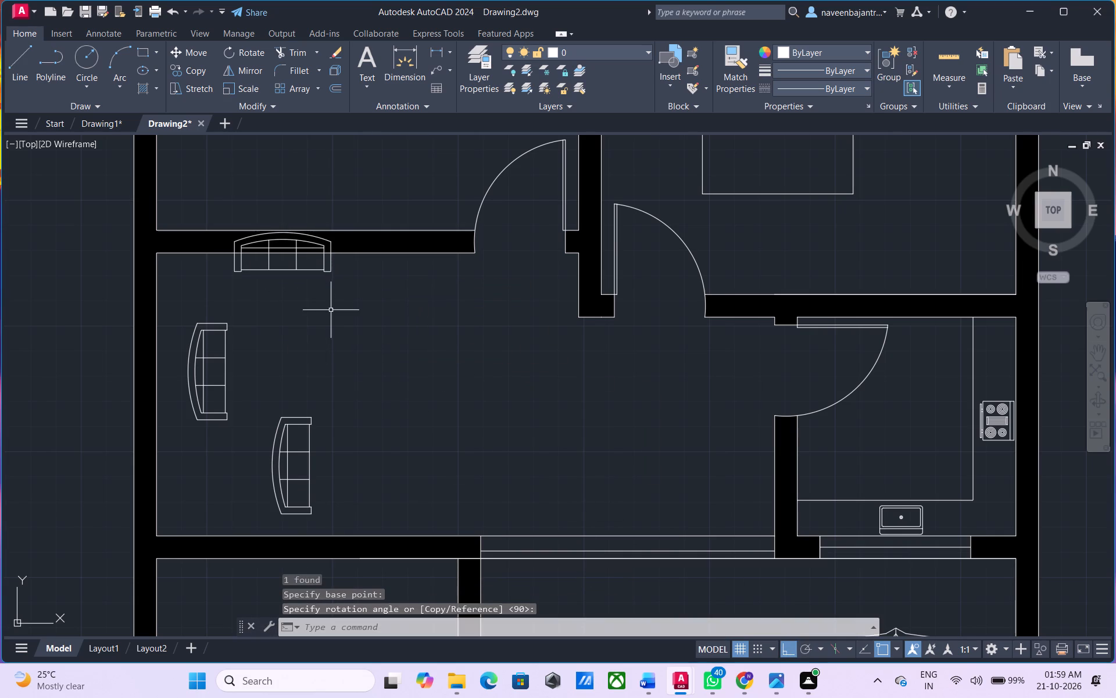
Rotate the southern sofa copy 90° counterclockwise about its northeast seat corner so it faces north.
{"action": "left_click", "coordinate": [313, 419]}
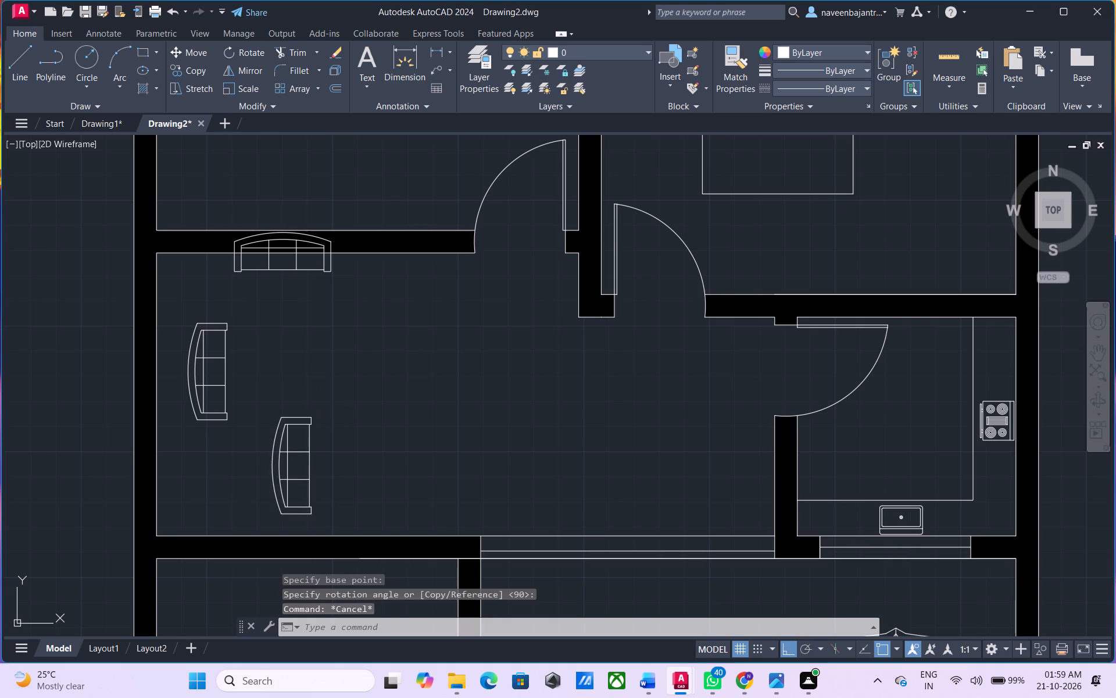
{"action": "type", "text": "RO"}
{"action": "key", "text": "space"}
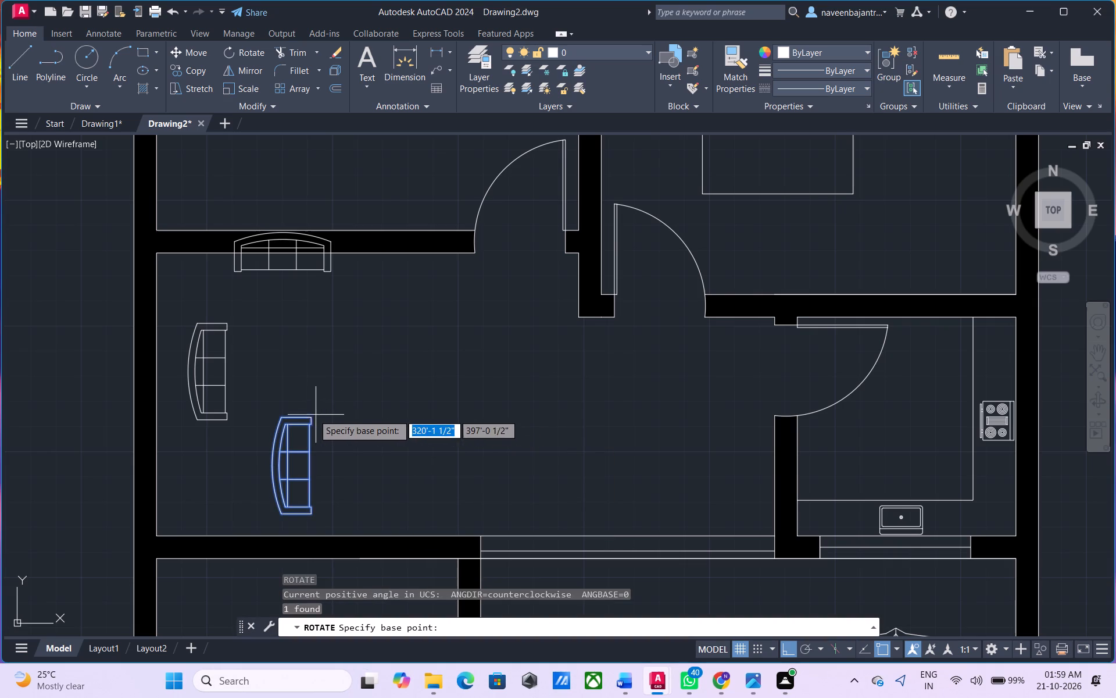
{"action": "left_click", "coordinate": [313, 419]}
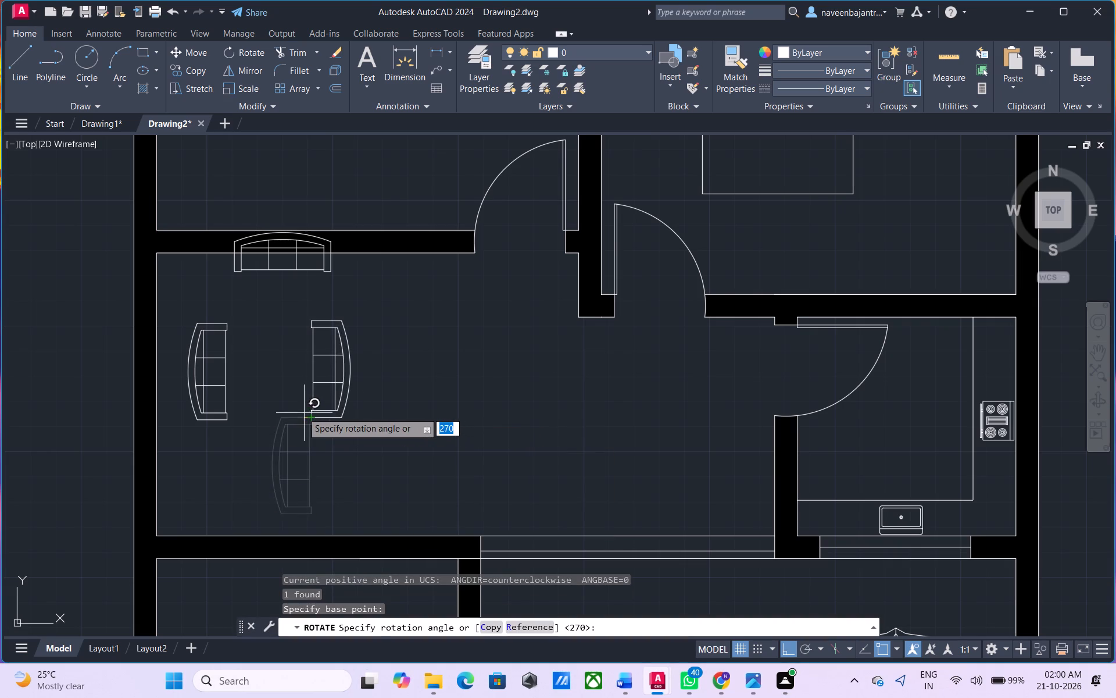
{"action": "left_click", "coordinate": [307, 404]}
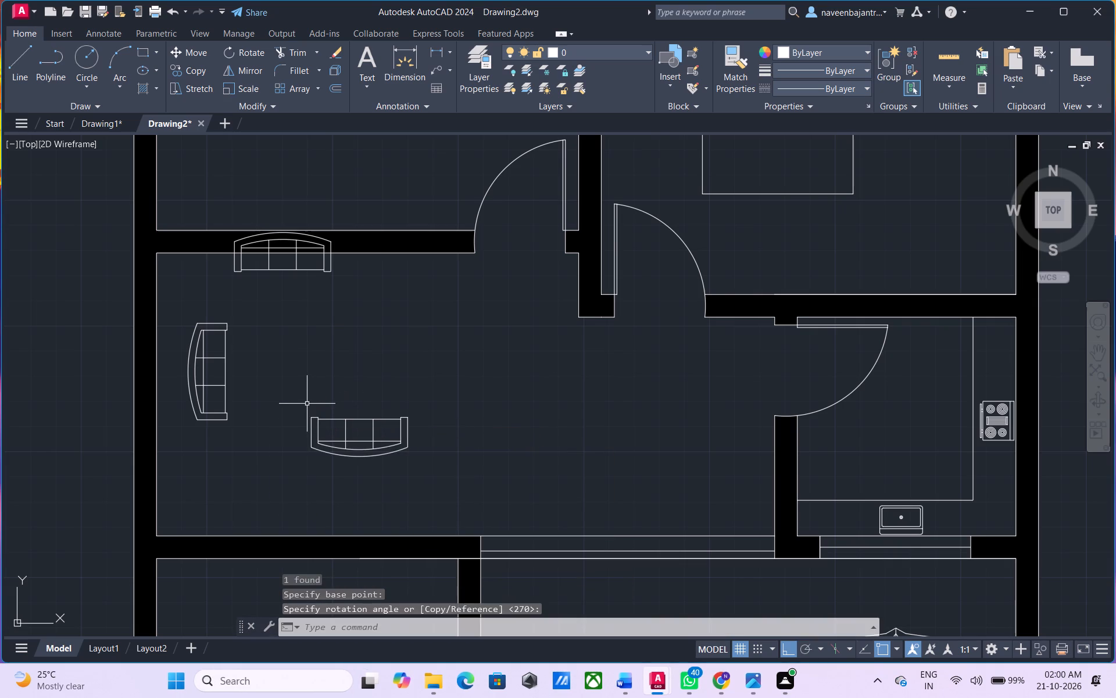
{"action": "key", "text": "Escape"}
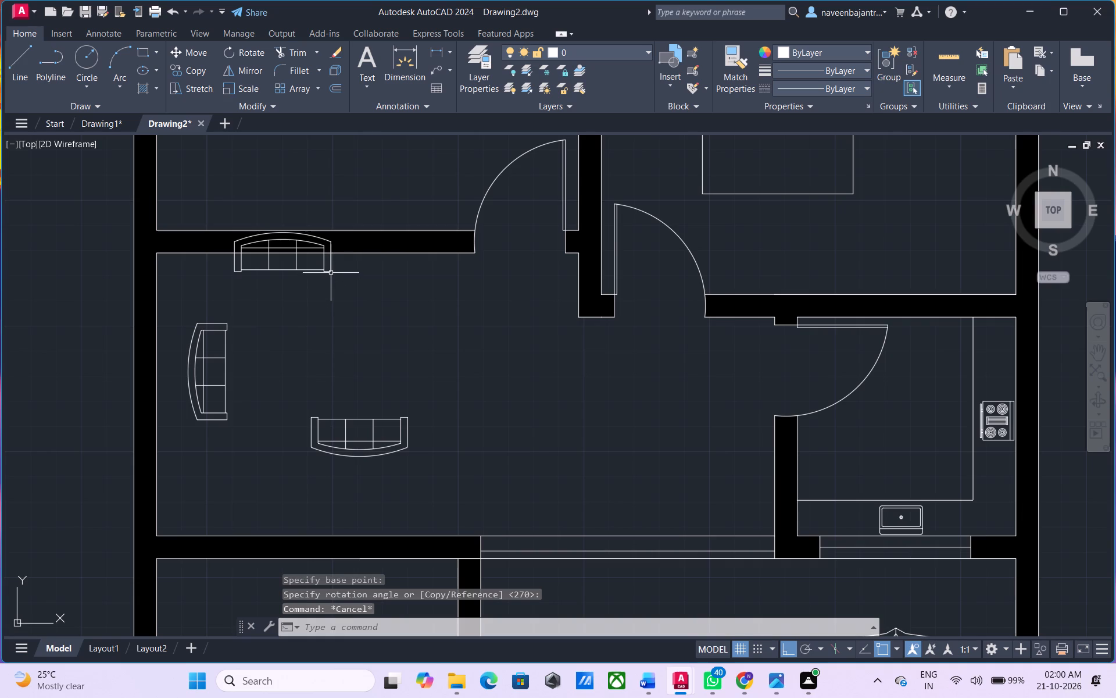
Move the northern sofa about 1'-8" straight south, off the wall and into the living room.
{"action": "left_click", "coordinate": [331, 272]}
{"action": "type", "text": "M"}
{"action": "key", "text": "space"}
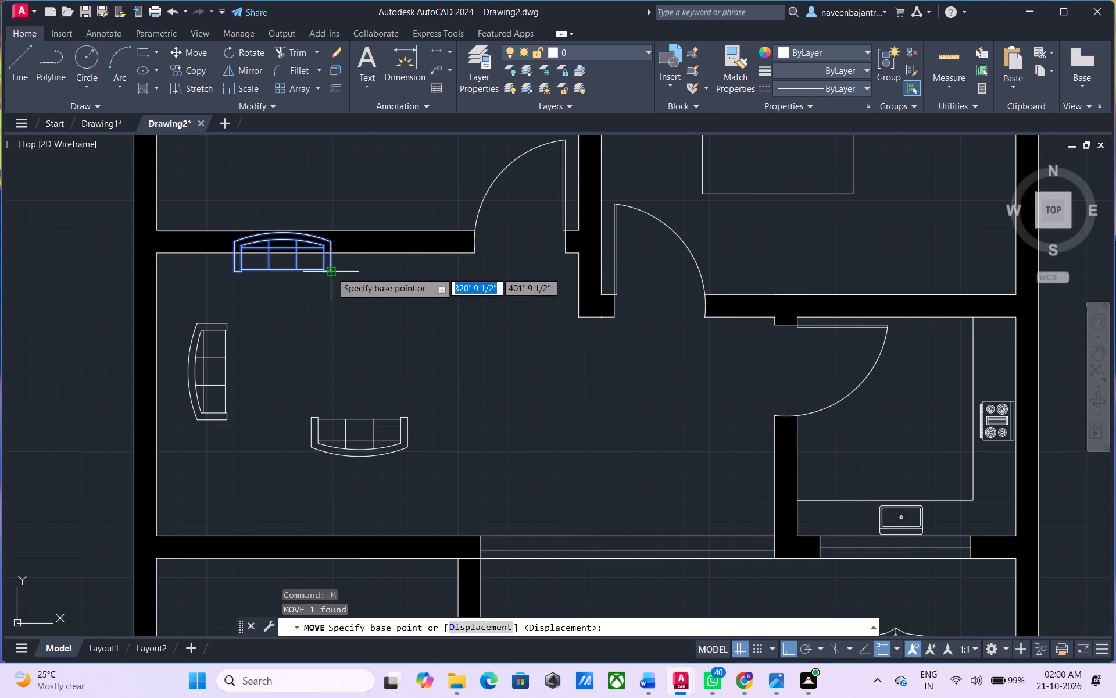
{"action": "left_click", "coordinate": [331, 272]}
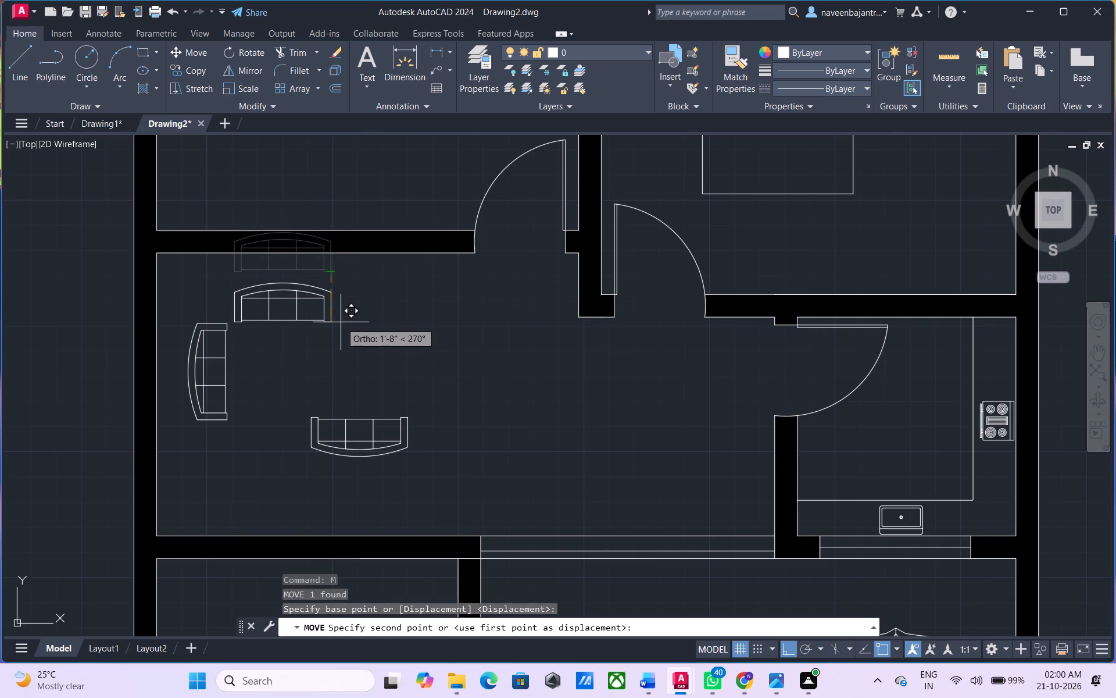
{"action": "left_click", "coordinate": [341, 322]}
{"action": "key", "text": "Escape"}
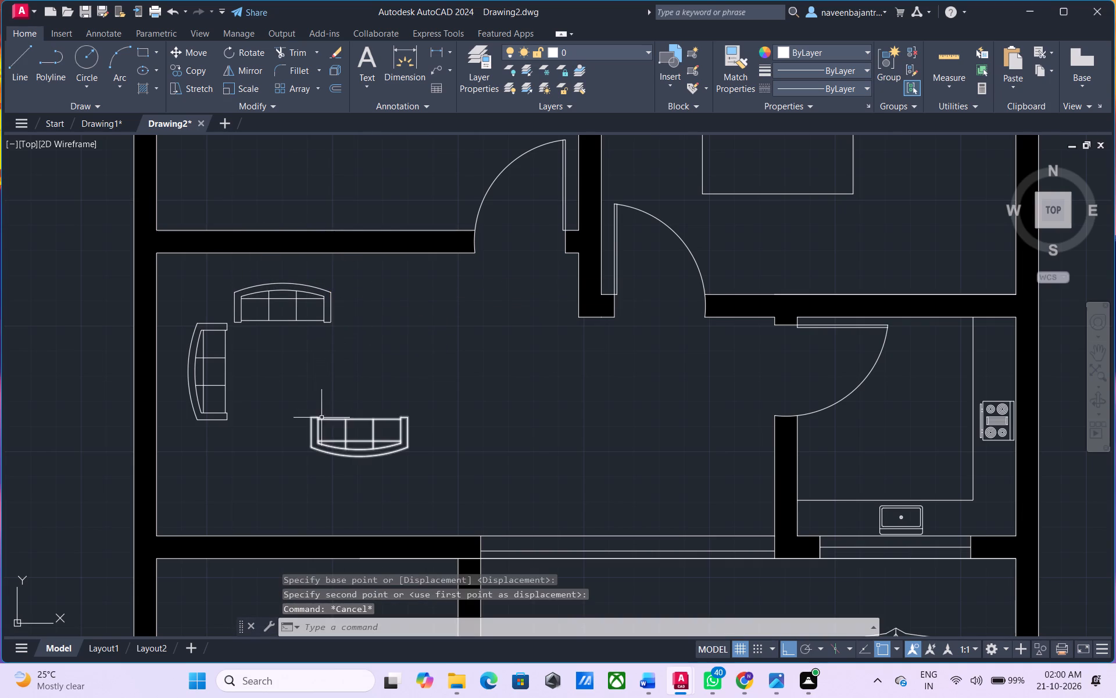
Move the southern sofa about 2'-7" straight west so it lines up opposite the northern sofa.
{"action": "left_click", "coordinate": [314, 419]}
{"action": "type", "text": "M"}
{"action": "key", "text": "space"}
{"action": "left_click", "coordinate": [314, 419]}
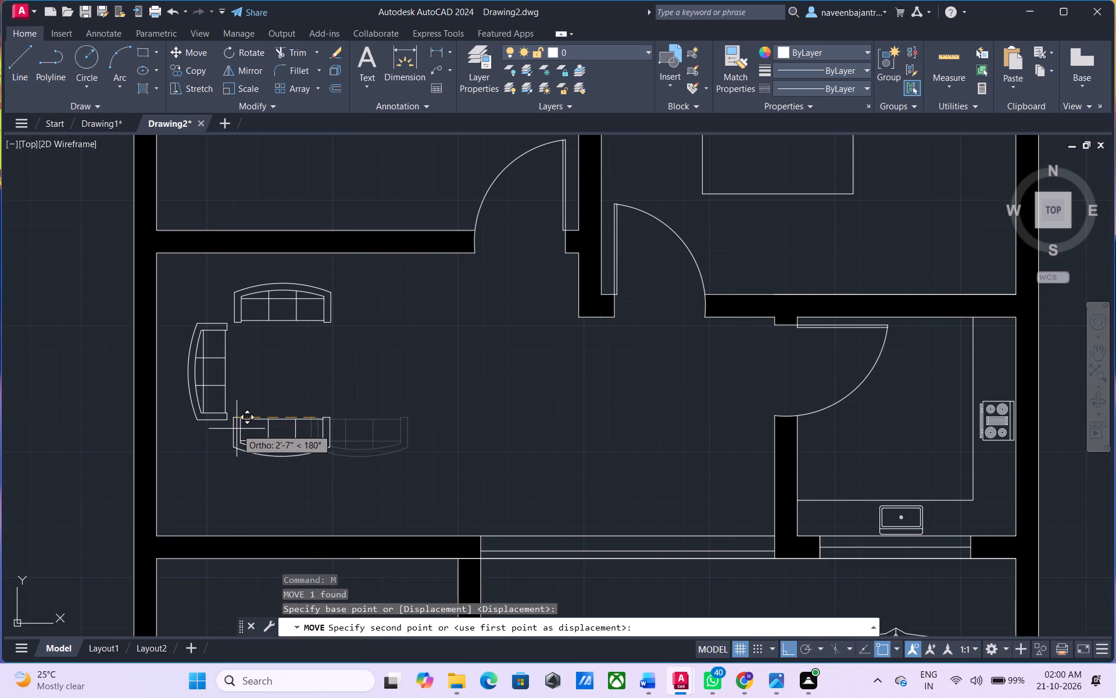
{"action": "left_click", "coordinate": [237, 429]}
{"action": "key", "text": "Escape"}
Scale the wood-grain table outside the plan down freehand to about half size from near its southeast corner.
{"action": "scroll", "coordinate": [365, 430], "scroll_direction": "down", "scroll_amount": 2}
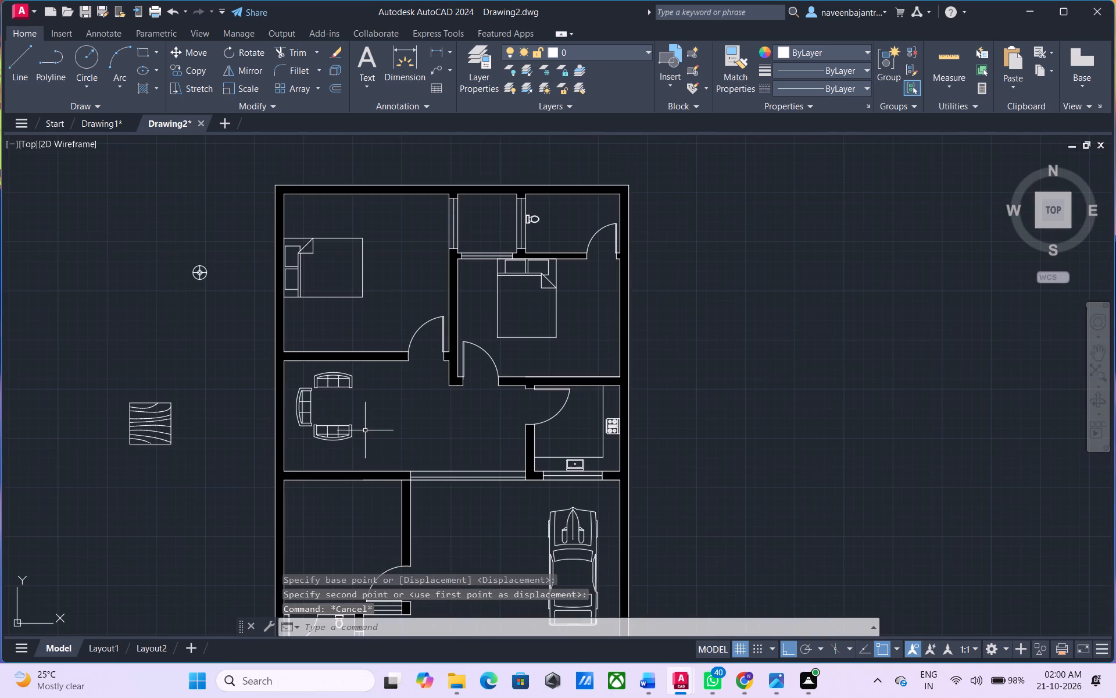
{"action": "left_click", "coordinate": [142, 427]}
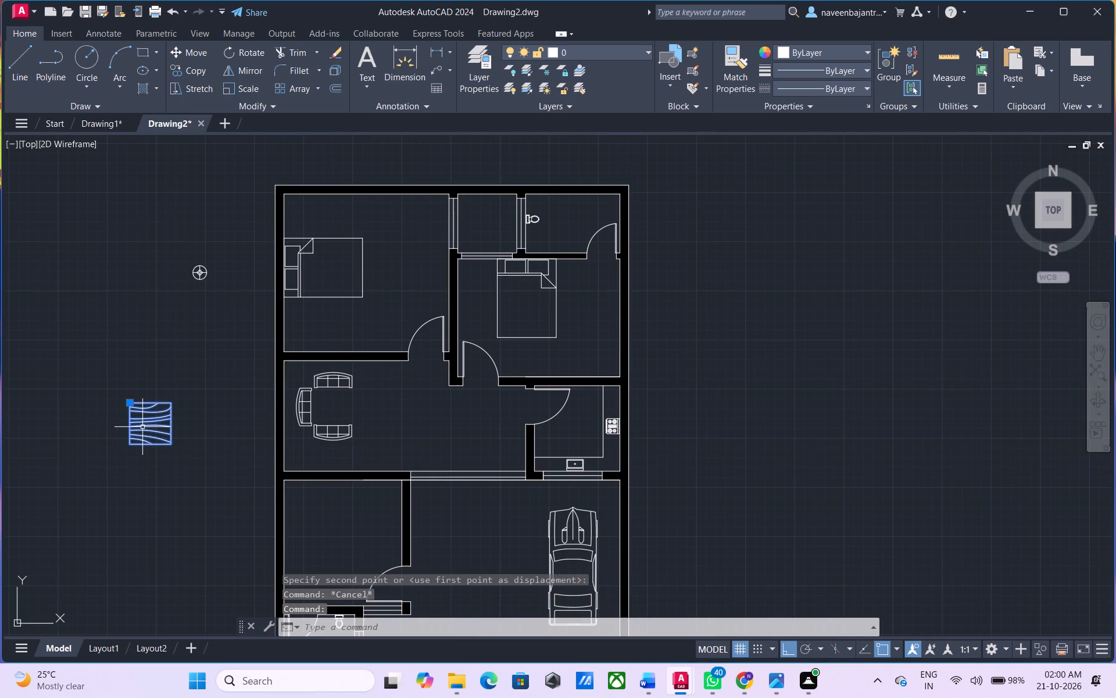
{"action": "type", "text": "SC"}
{"action": "key", "text": "space"}
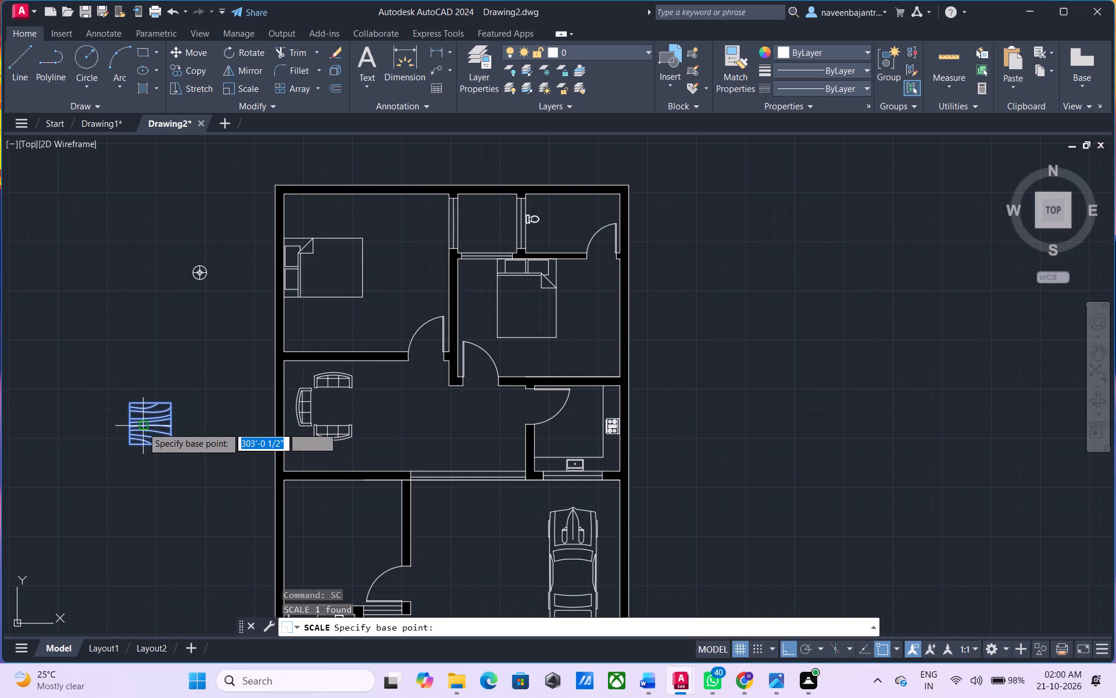
{"action": "left_click", "coordinate": [176, 444]}
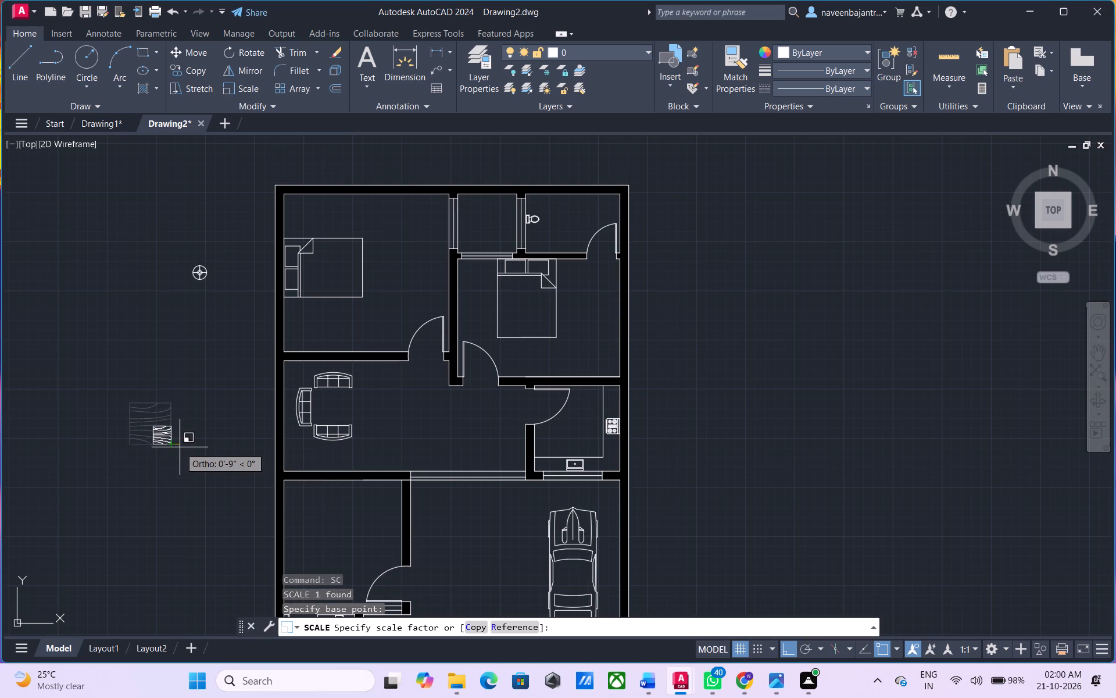
{"action": "left_click", "coordinate": [181, 447]}
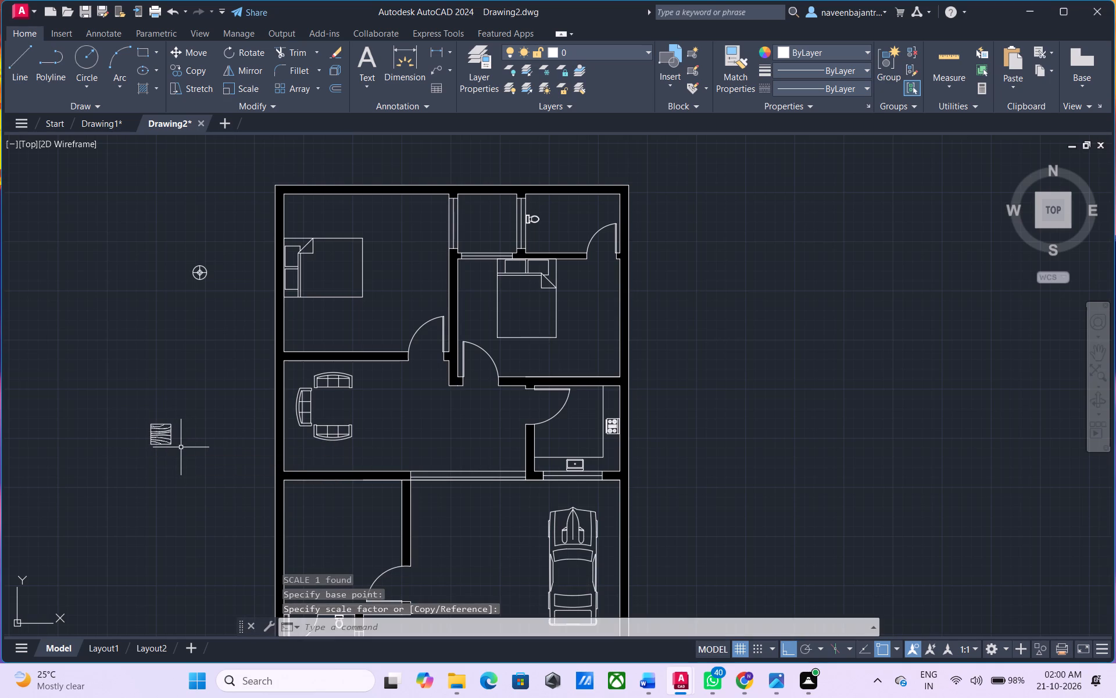
{"action": "key", "text": "Escape"}
With Ortho off, move the scaled table into the living room, centred between the three sofas.
{"action": "left_click", "coordinate": [165, 440]}
{"action": "type", "text": "M"}
{"action": "key", "text": "space"}
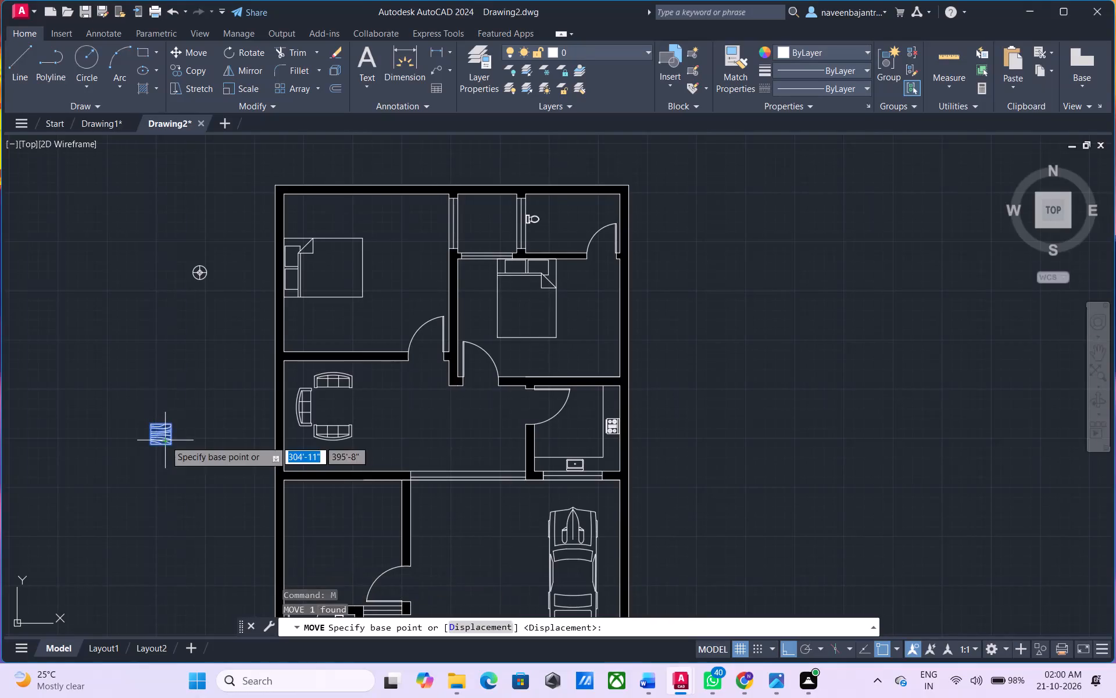
{"action": "left_click", "coordinate": [165, 440]}
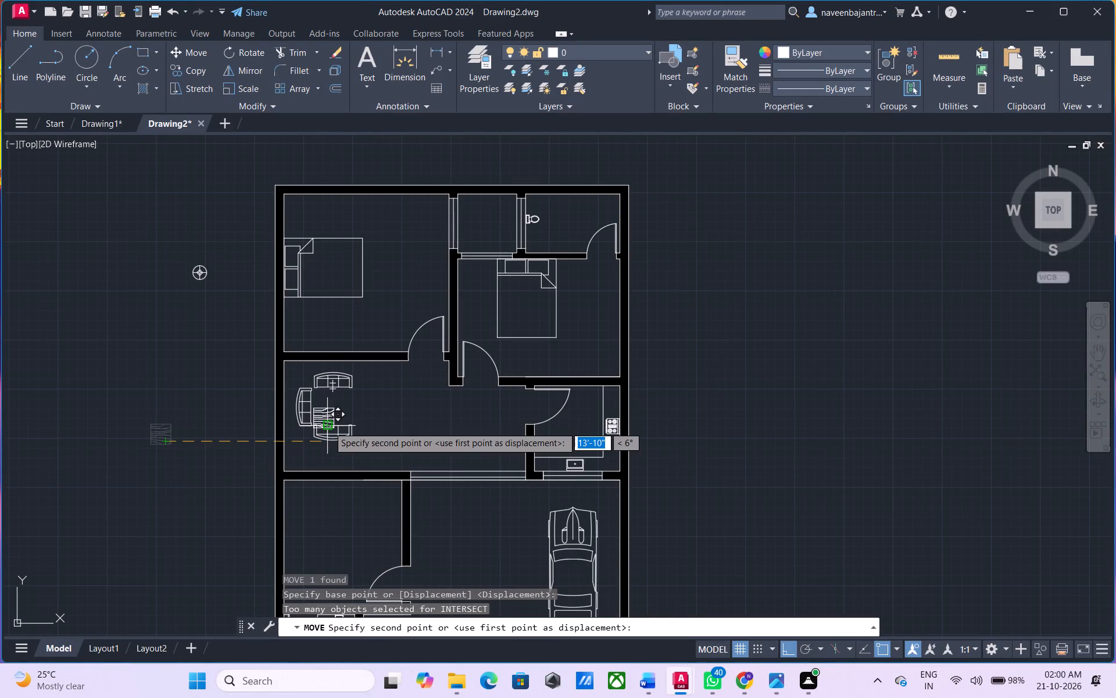
{"action": "key", "text": "F8"}
{"action": "scroll", "coordinate": [339, 418], "scroll_direction": "up", "scroll_amount": 3}
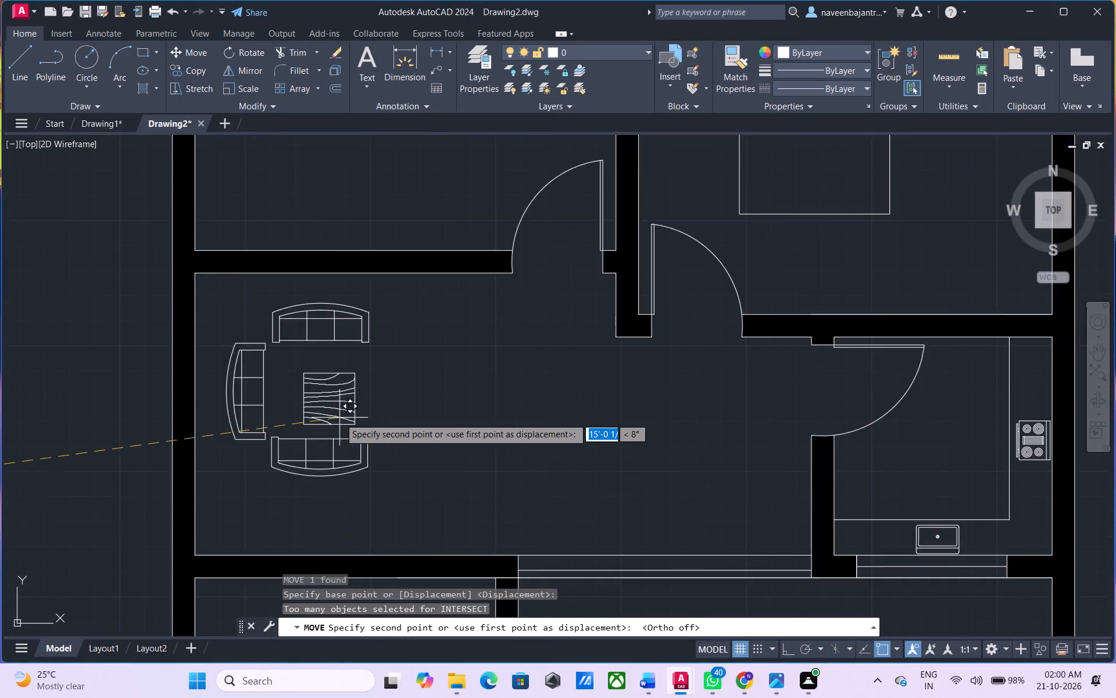
{"action": "left_click", "coordinate": [325, 396]}
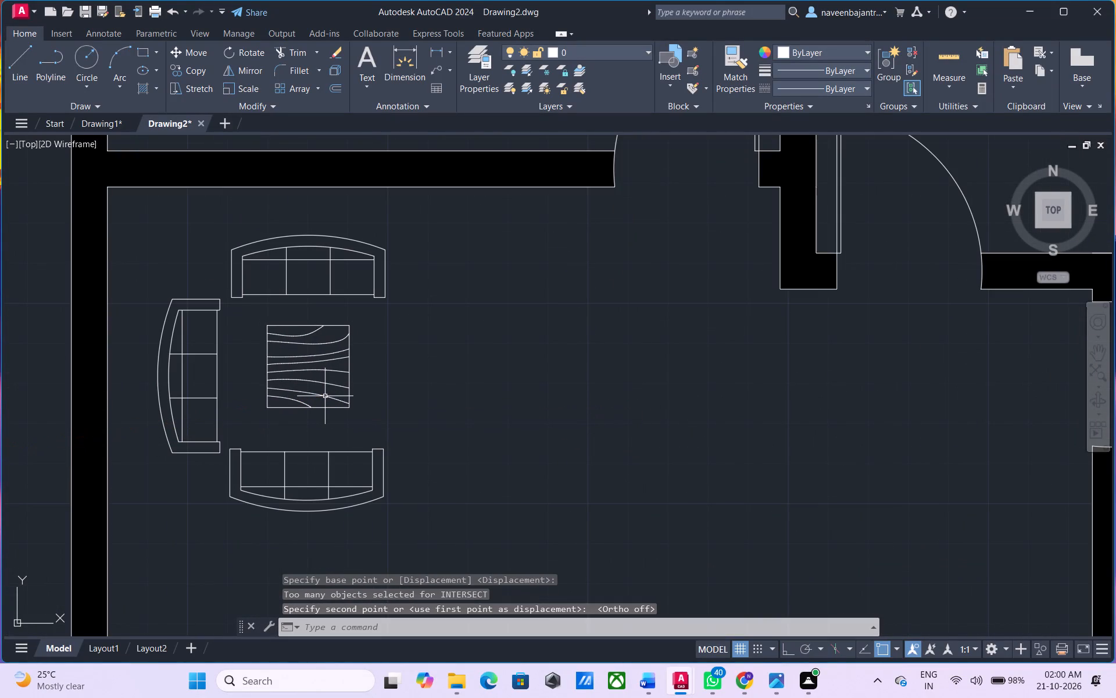
{"action": "key", "text": "Escape"}
Copy the lamp from outside the plan to the northwest bedroom, placing one north and one south of the bed's head.
{"action": "scroll", "coordinate": [444, 409], "scroll_direction": "down", "scroll_amount": 3}
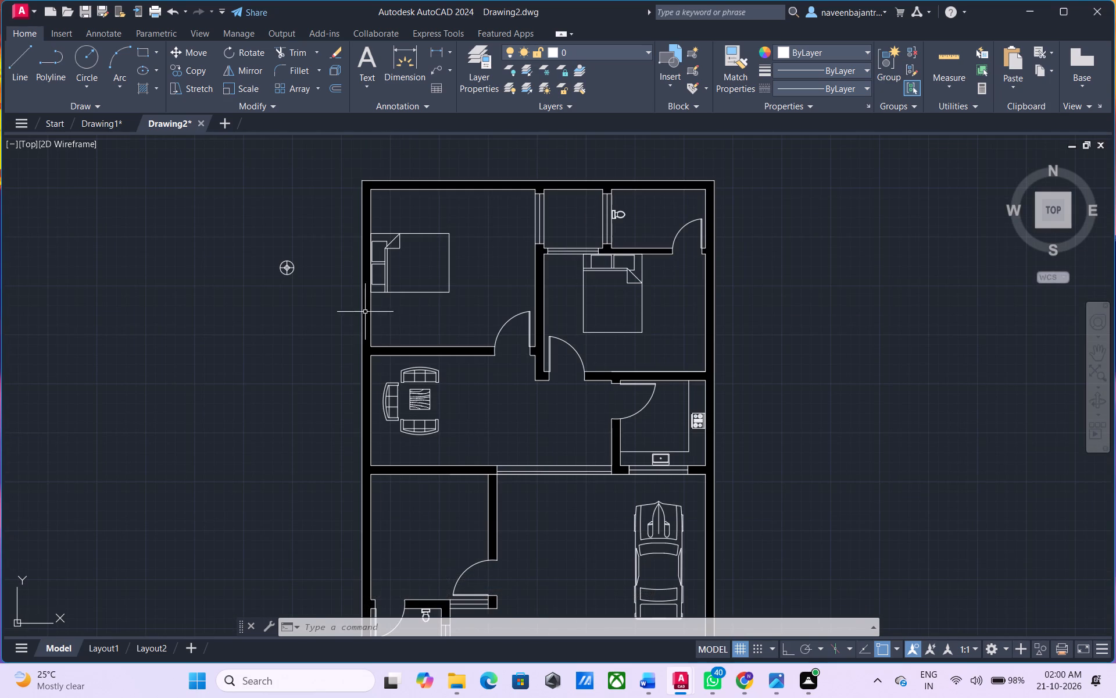
{"action": "left_click", "coordinate": [285, 269]}
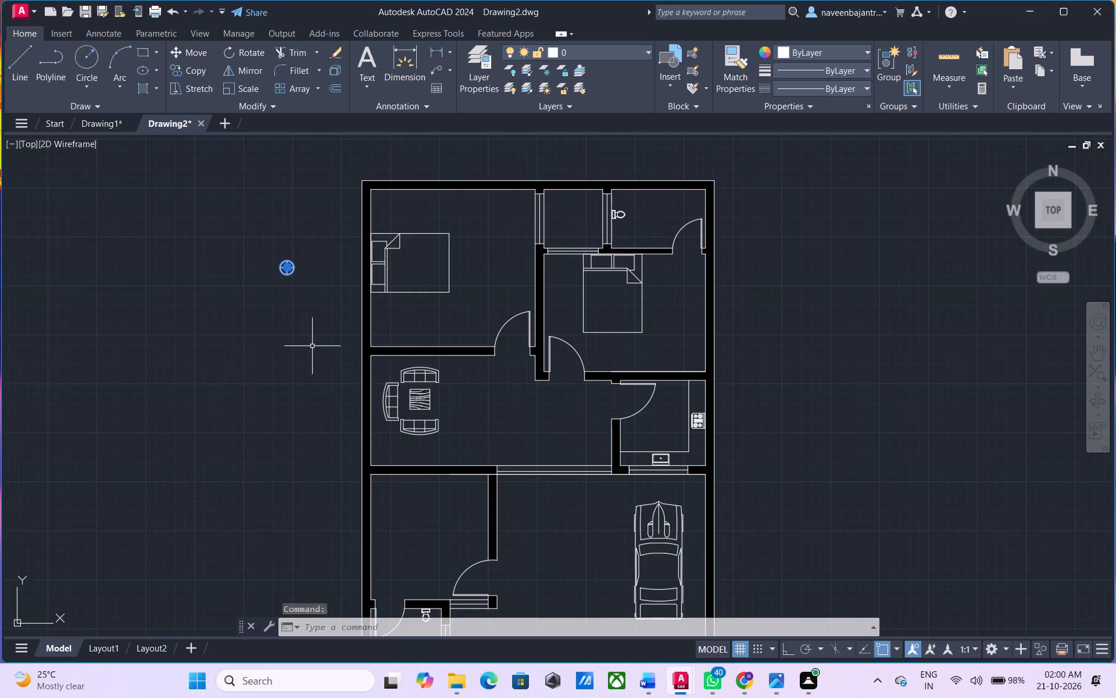
{"action": "type", "text": "CO"}
{"action": "key", "text": "space"}
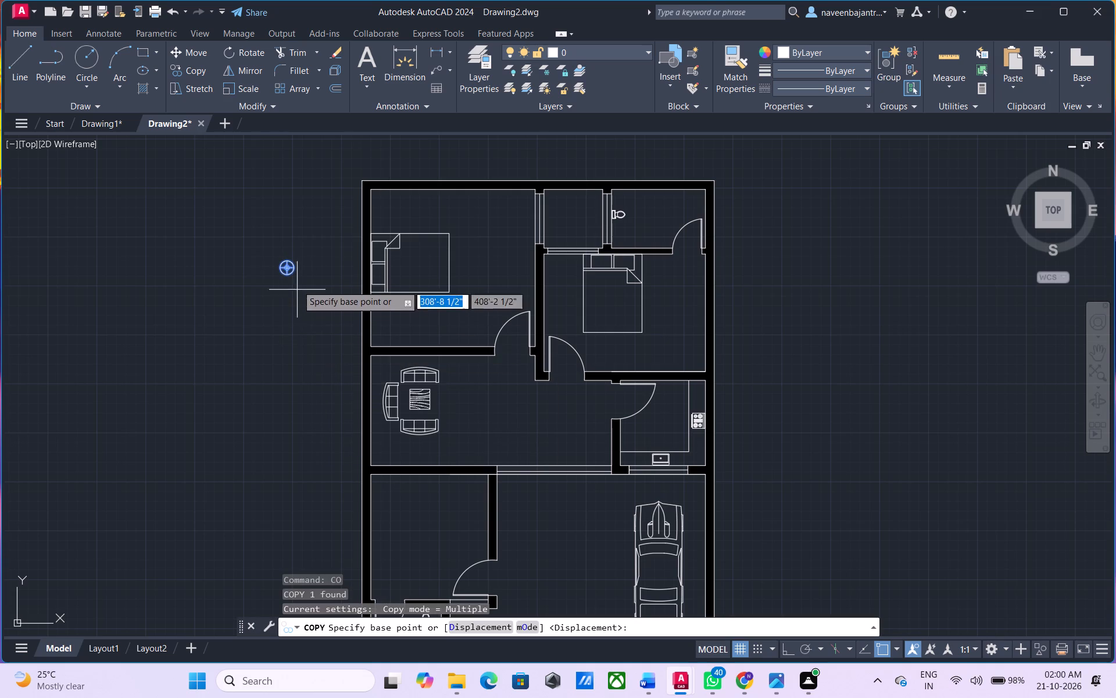
{"action": "left_click", "coordinate": [286, 267]}
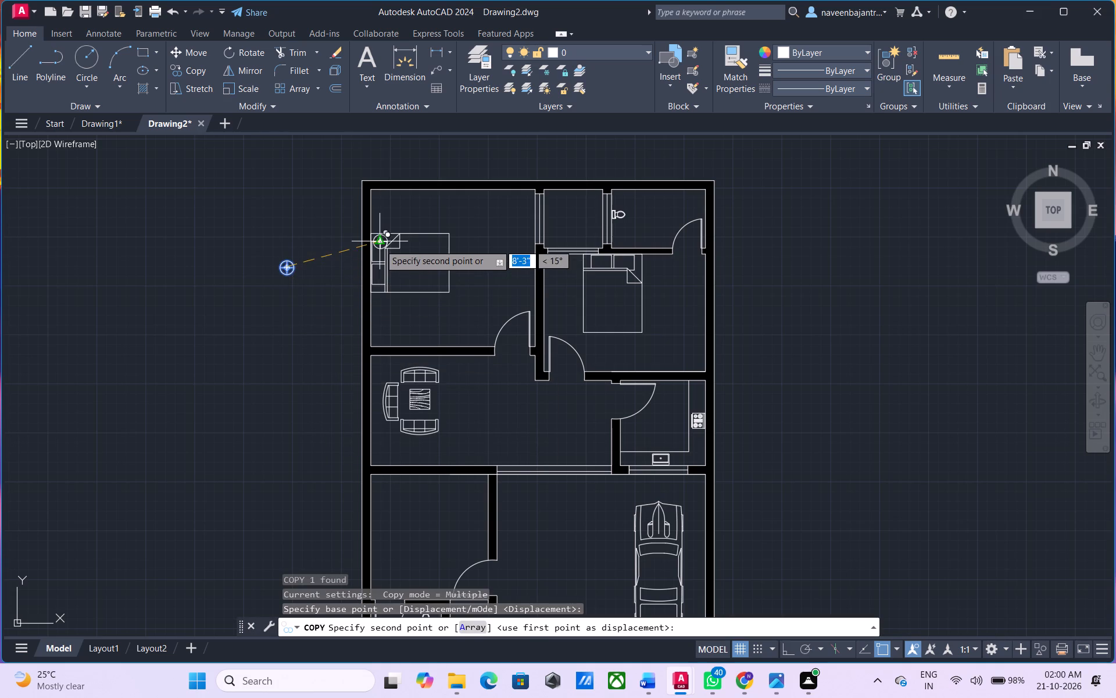
{"action": "scroll", "coordinate": [383, 236], "scroll_direction": "up", "scroll_amount": 4}
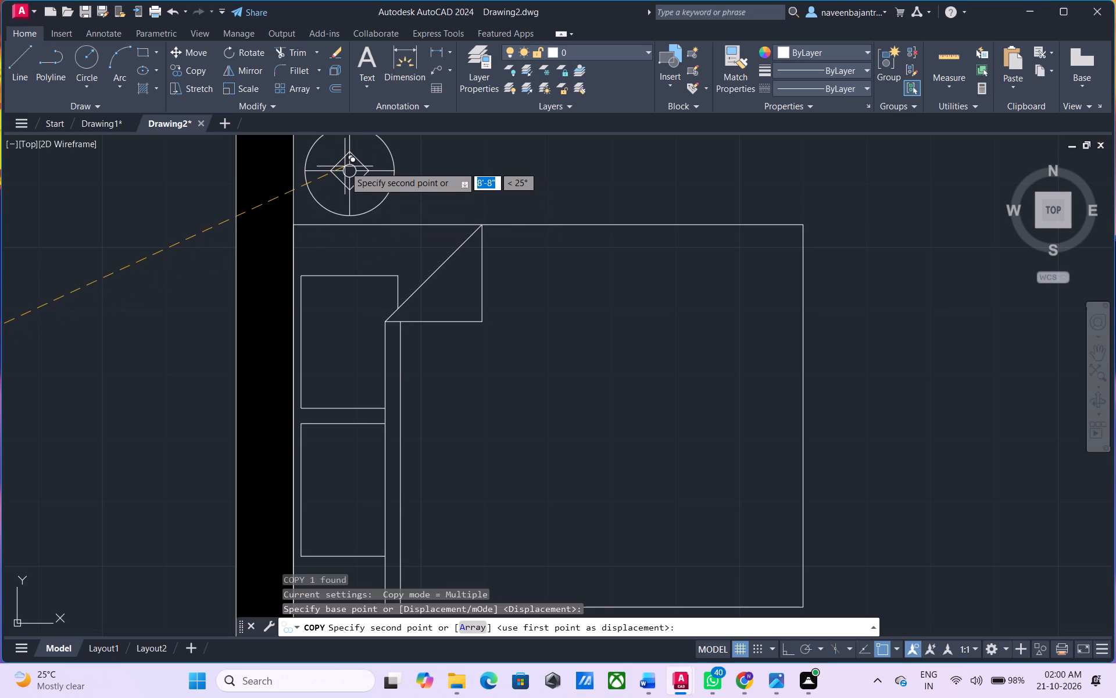
{"action": "scroll", "coordinate": [345, 166], "scroll_direction": "down", "scroll_amount": 1}
{"action": "left_click", "coordinate": [345, 166]}
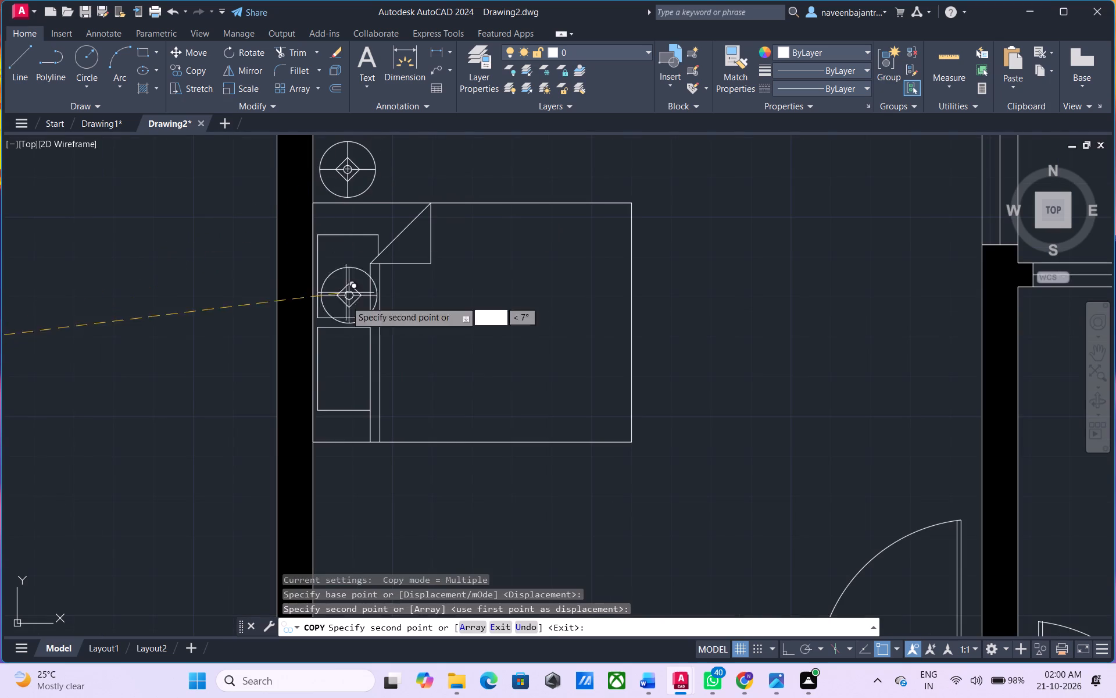
{"action": "left_click", "coordinate": [346, 473]}
Place two more lamp copies in the eastern bedroom, one on each side of the bed's head.
{"action": "scroll", "coordinate": [346, 473], "scroll_direction": "down", "scroll_amount": 4}
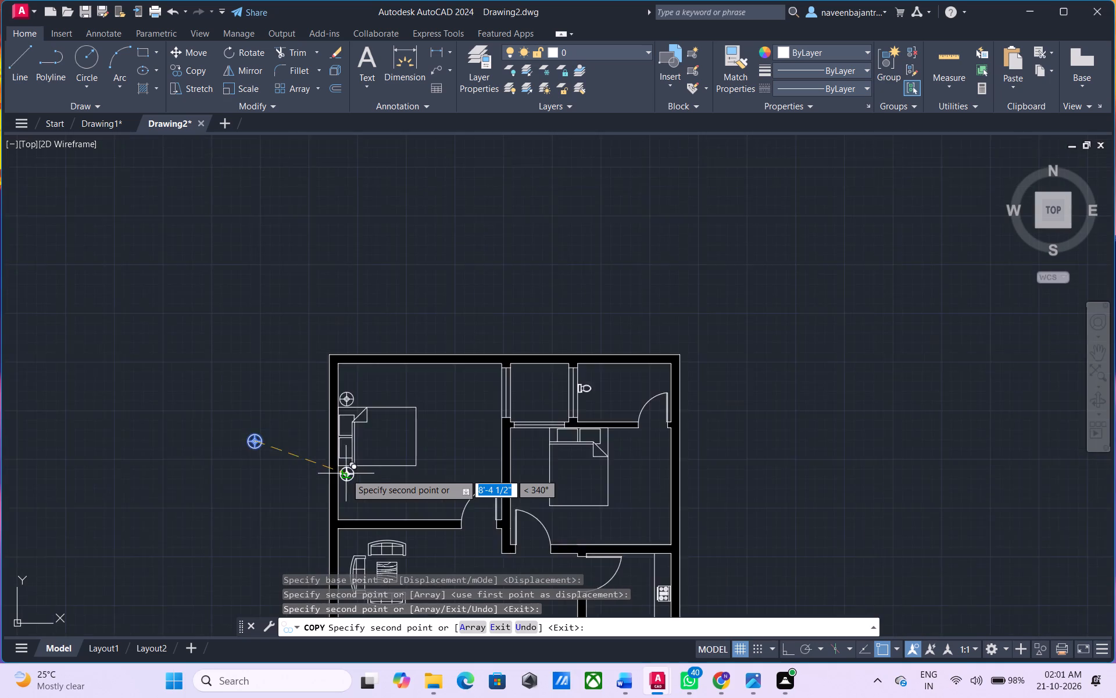
{"action": "scroll", "coordinate": [514, 454], "scroll_direction": "up", "scroll_amount": 6}
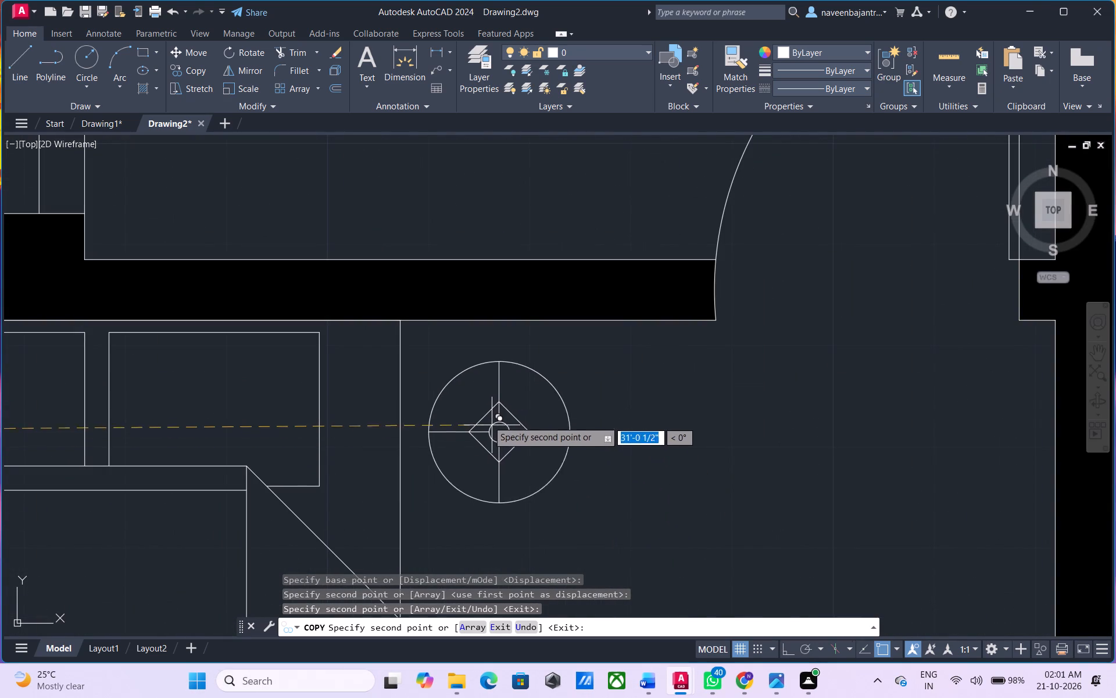
{"action": "left_click", "coordinate": [482, 393]}
{"action": "scroll", "coordinate": [482, 393], "scroll_direction": "down", "scroll_amount": 4}
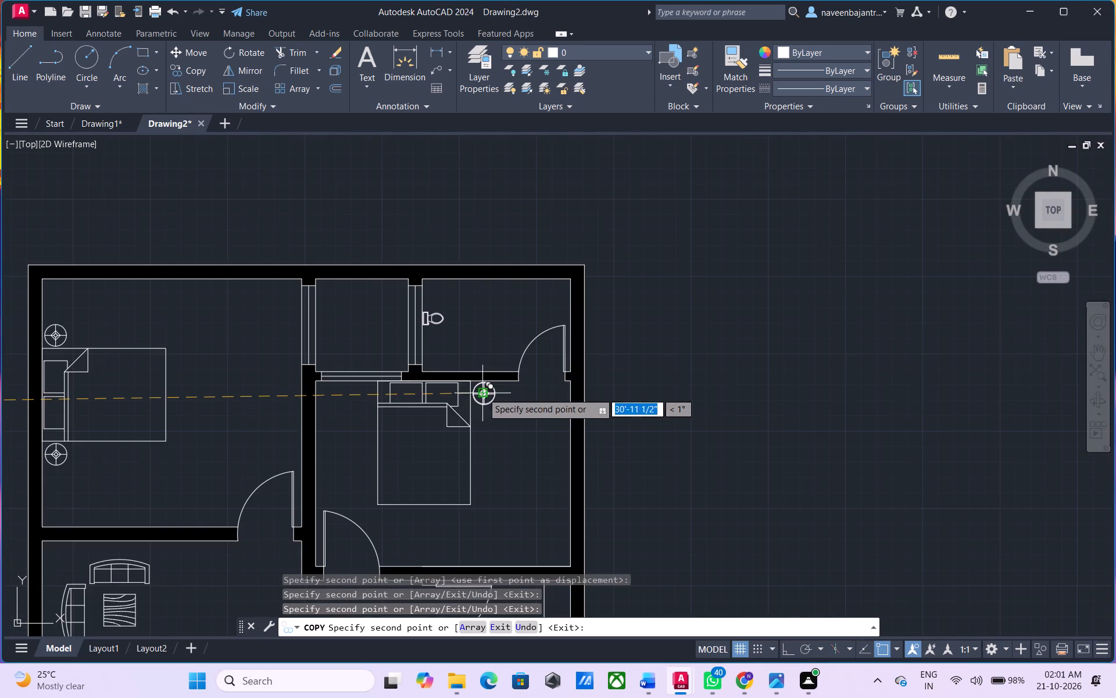
{"action": "scroll", "coordinate": [359, 397], "scroll_direction": "up", "scroll_amount": 3}
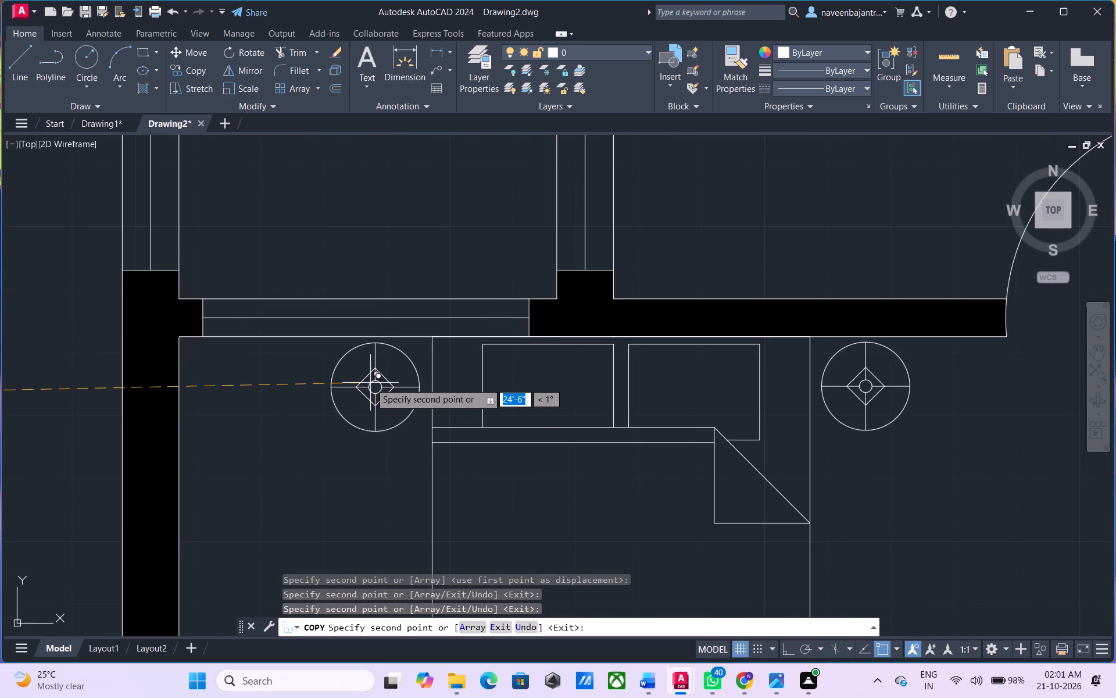
{"action": "left_click", "coordinate": [370, 383]}
{"action": "key", "text": "Escape"}
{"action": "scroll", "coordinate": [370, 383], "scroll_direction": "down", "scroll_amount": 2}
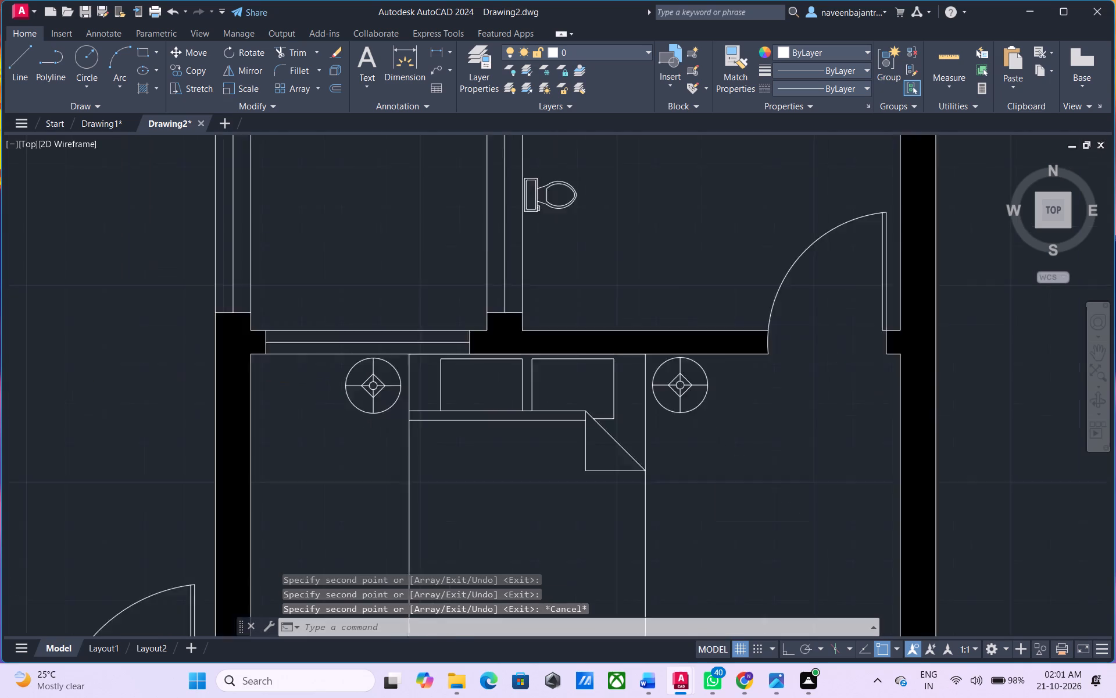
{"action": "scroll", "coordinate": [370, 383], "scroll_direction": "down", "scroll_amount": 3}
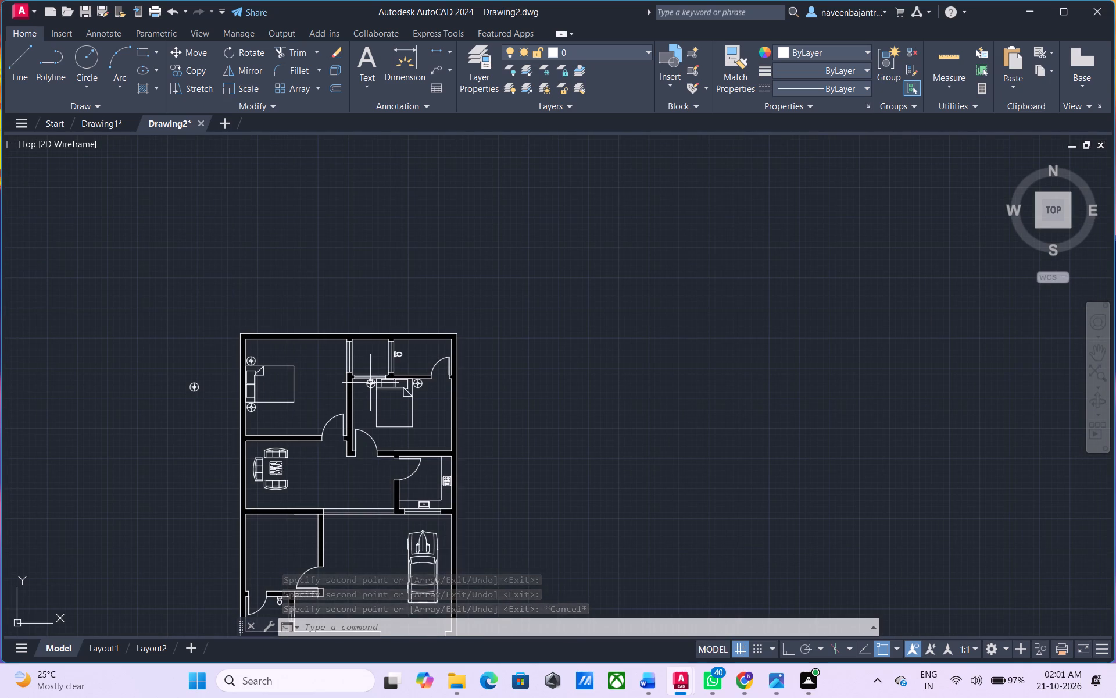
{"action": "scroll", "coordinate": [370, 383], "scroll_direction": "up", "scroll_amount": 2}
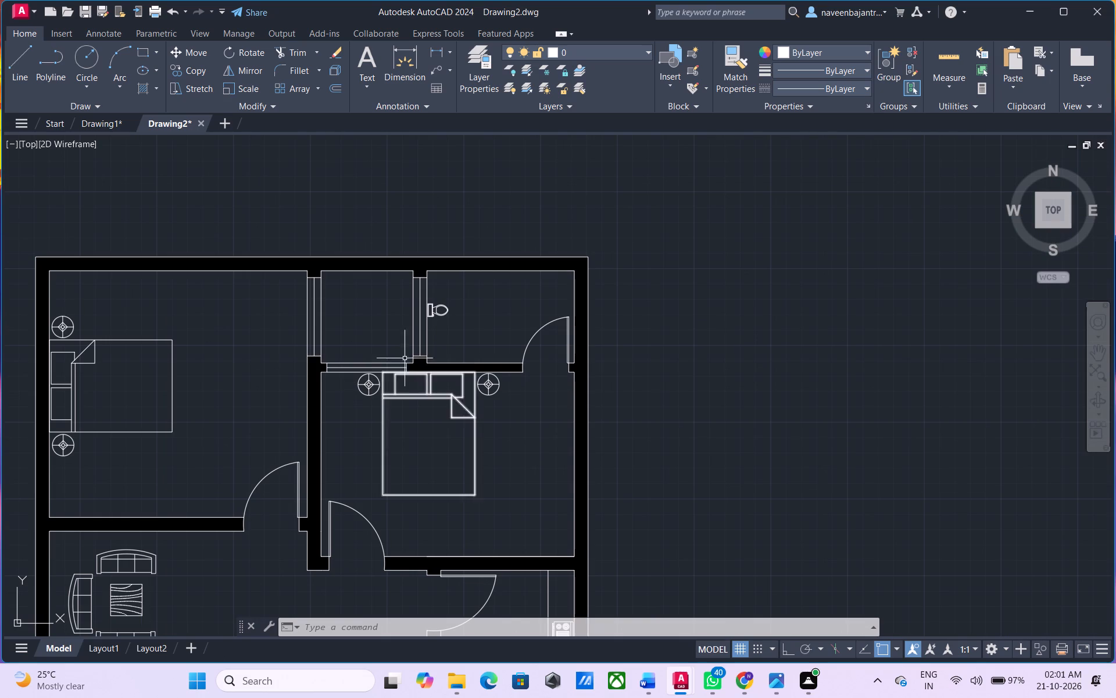
Browse the DIC COLOR GUIDE(R) color book for an object color, previewing the swatches one by one from DIC 1 to DIC 31.
{"action": "left_click", "coordinate": [785, 52]}
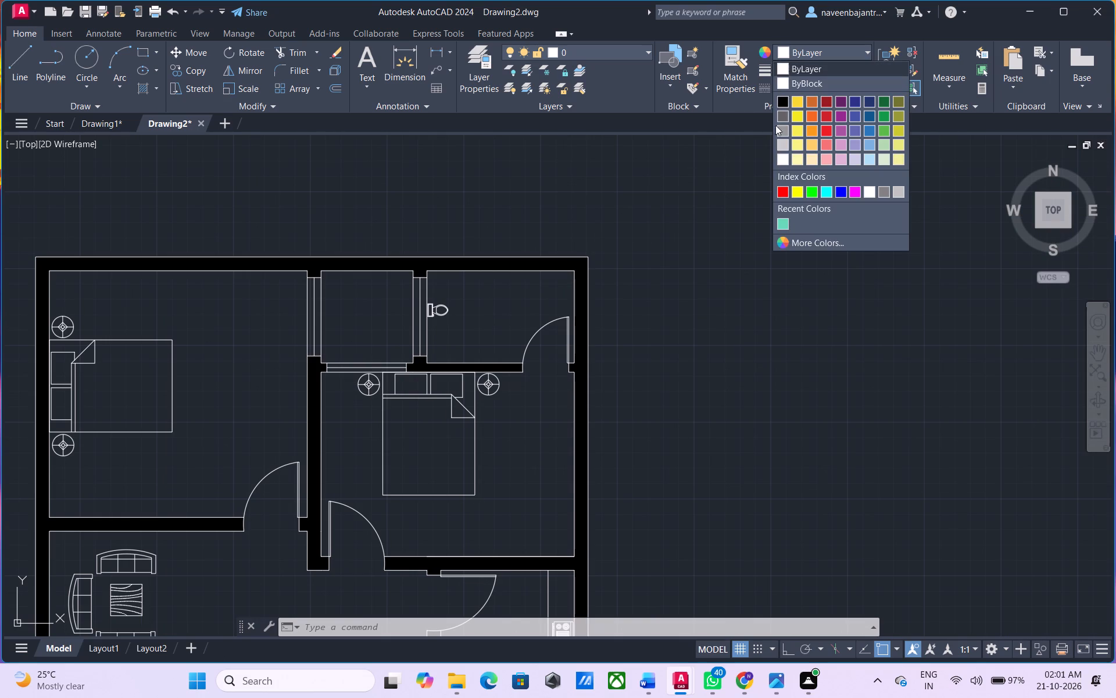
{"action": "left_click", "coordinate": [785, 248]}
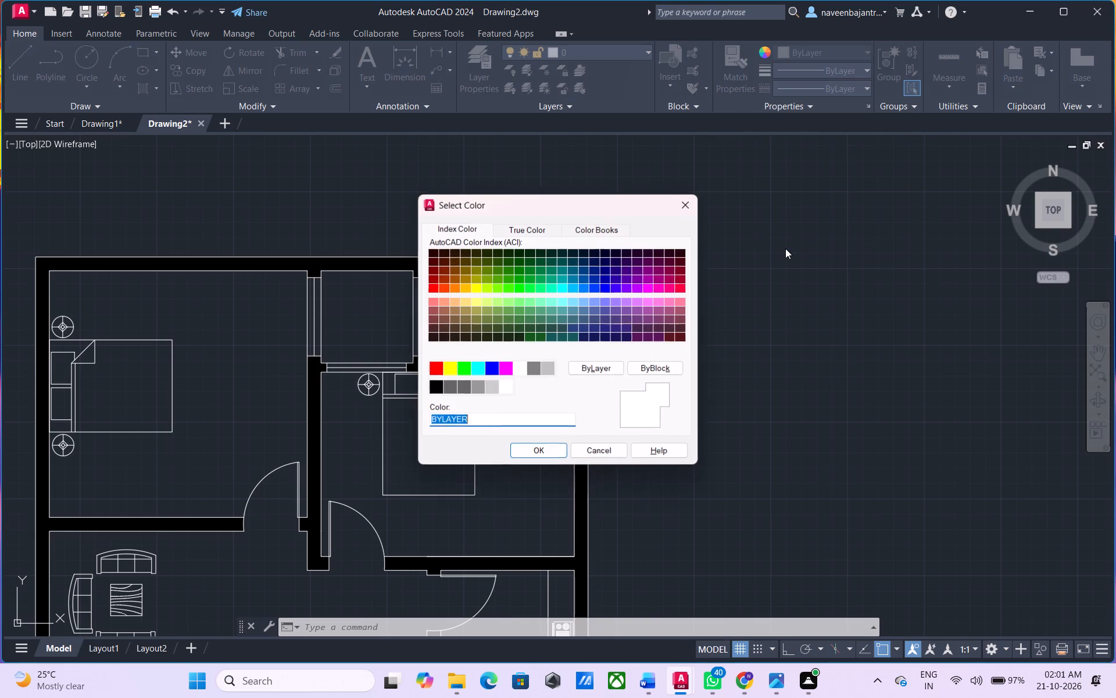
{"action": "left_click", "coordinate": [599, 227]}
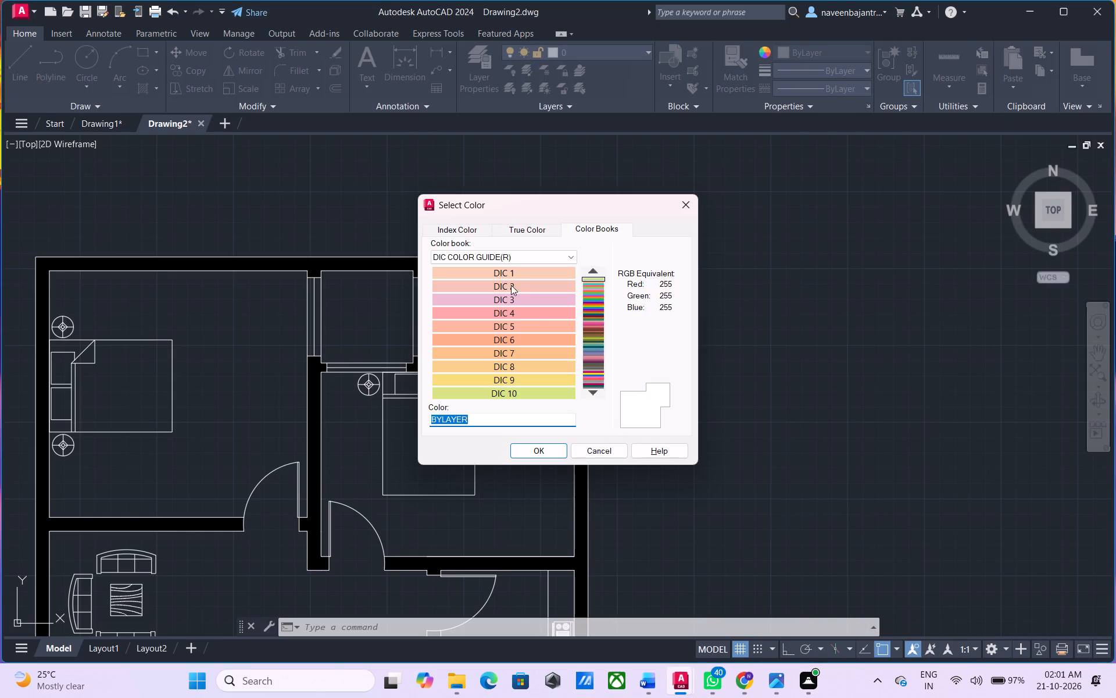
{"action": "left_click", "coordinate": [488, 275]}
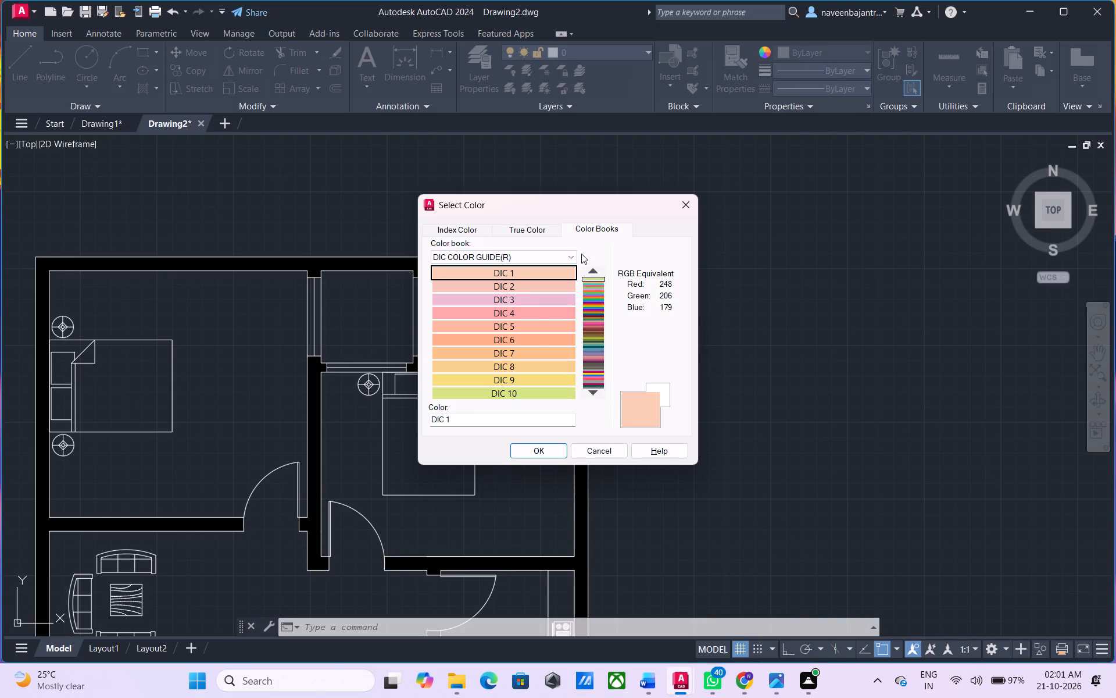
{"action": "key", "text": "Down"}
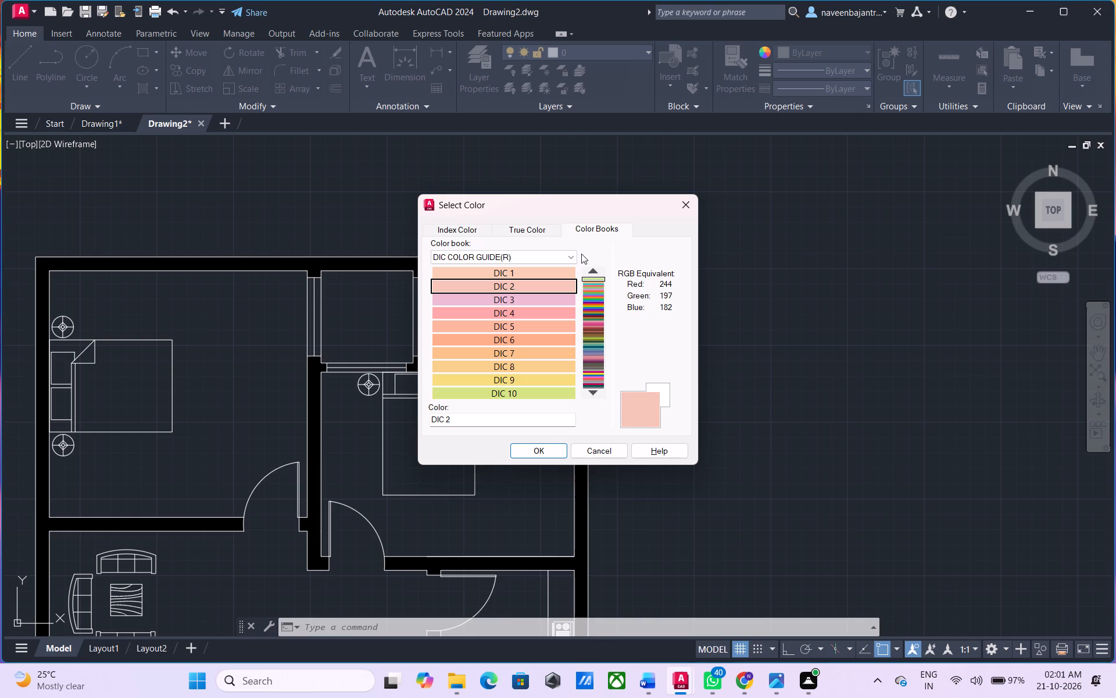
{"action": "key", "text": "Down"}
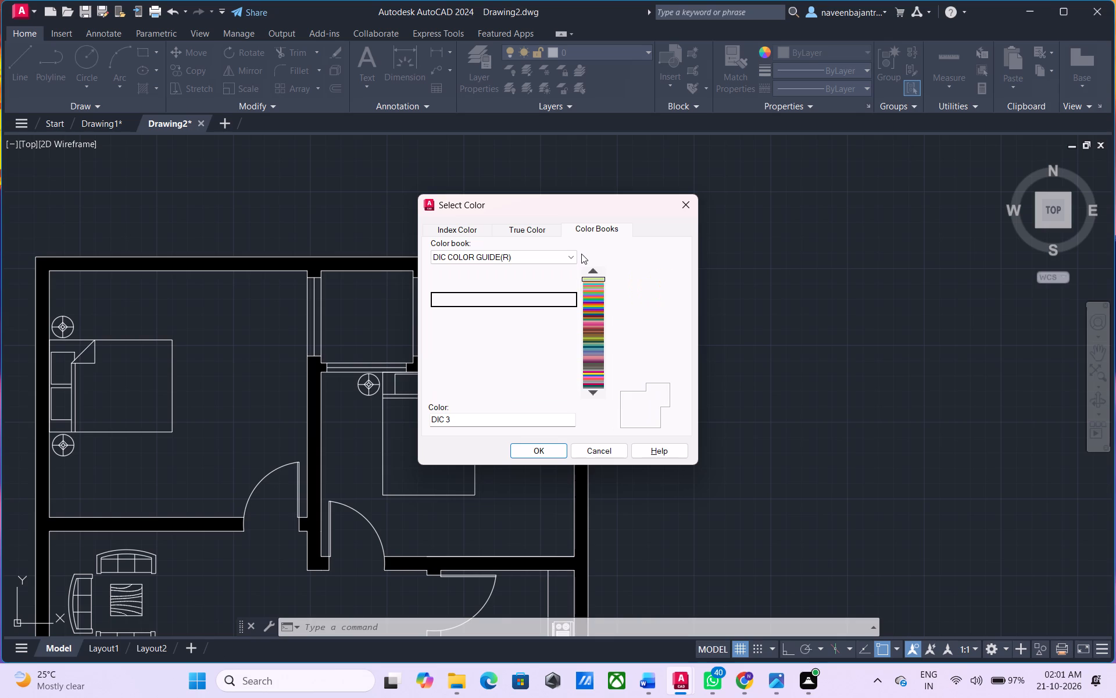
{"action": "key", "text": "Down"}
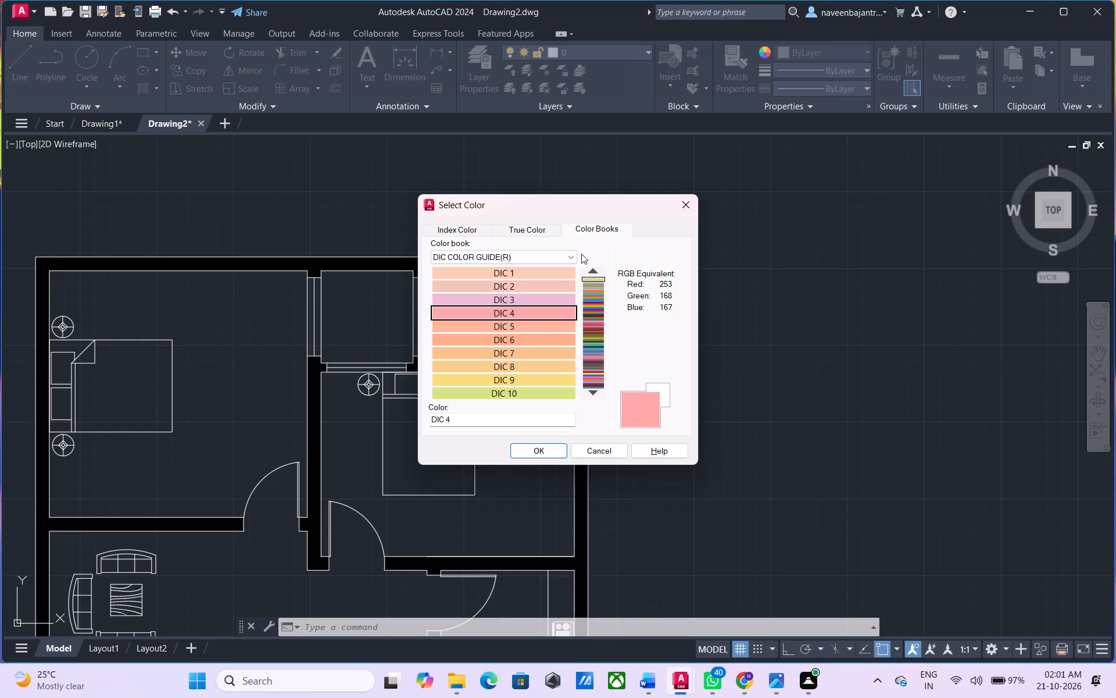
{"action": "key", "text": "Down"}
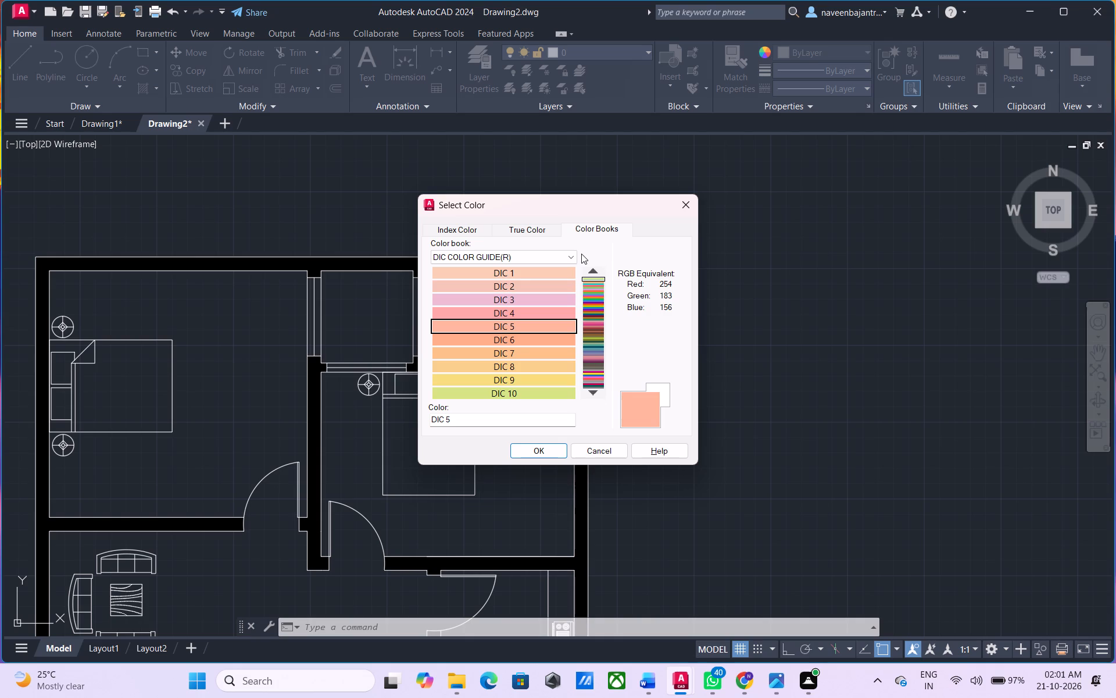
{"action": "key", "text": "Down"}
{"action": "key", "text": "Down"}
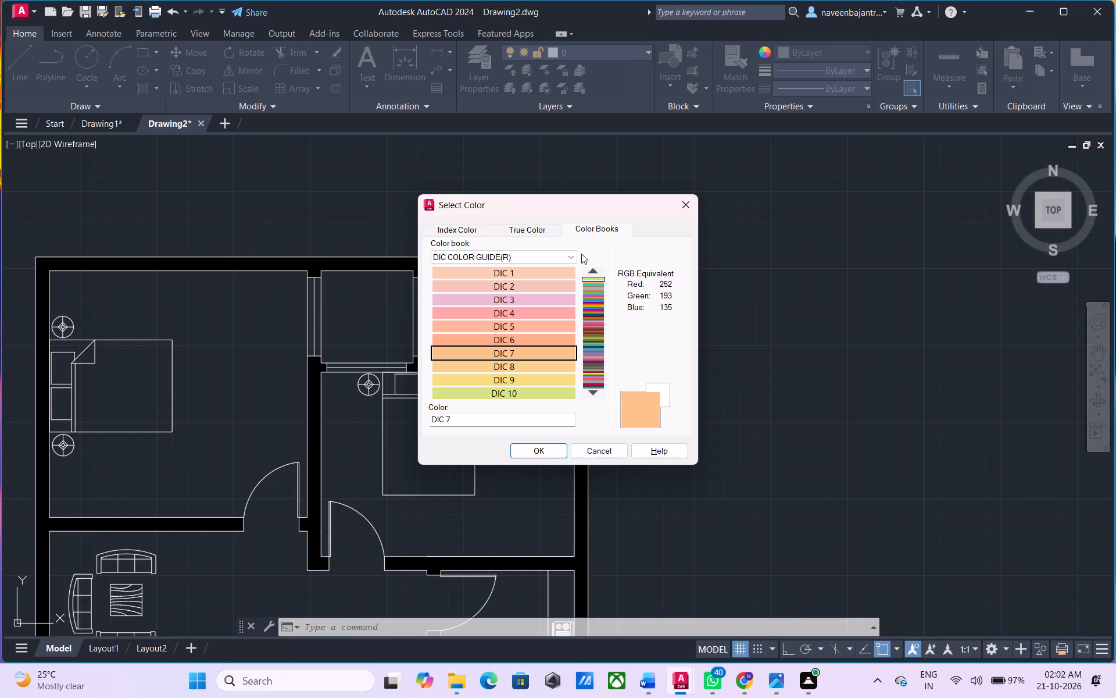
{"action": "key", "text": "Down"}
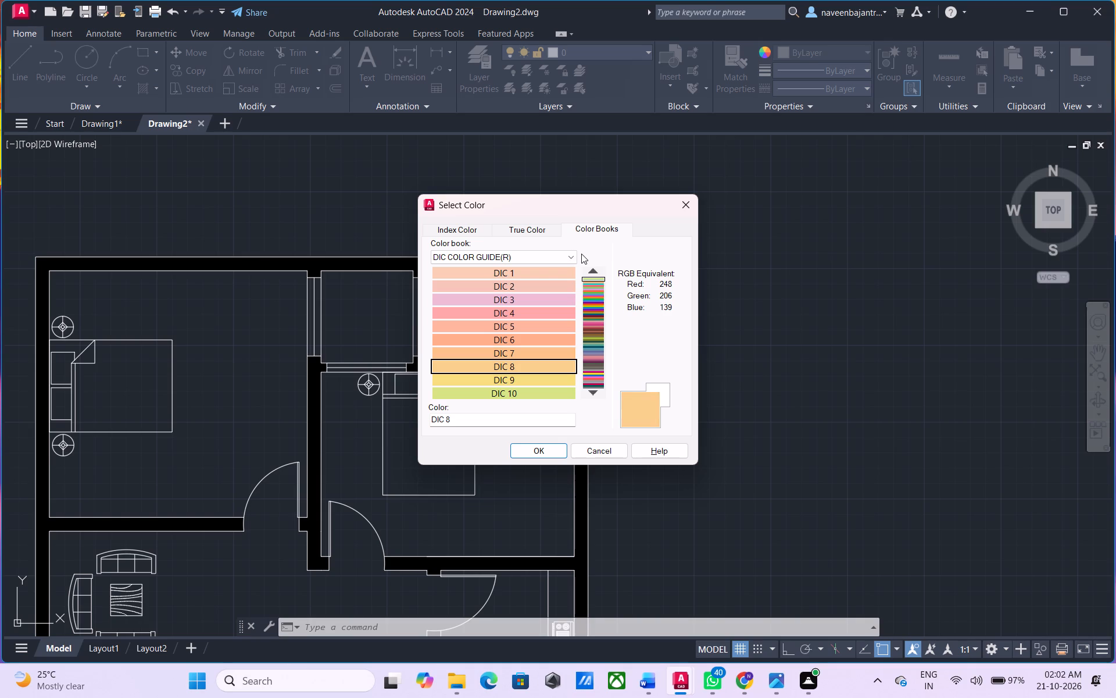
{"action": "key", "text": "Down"}
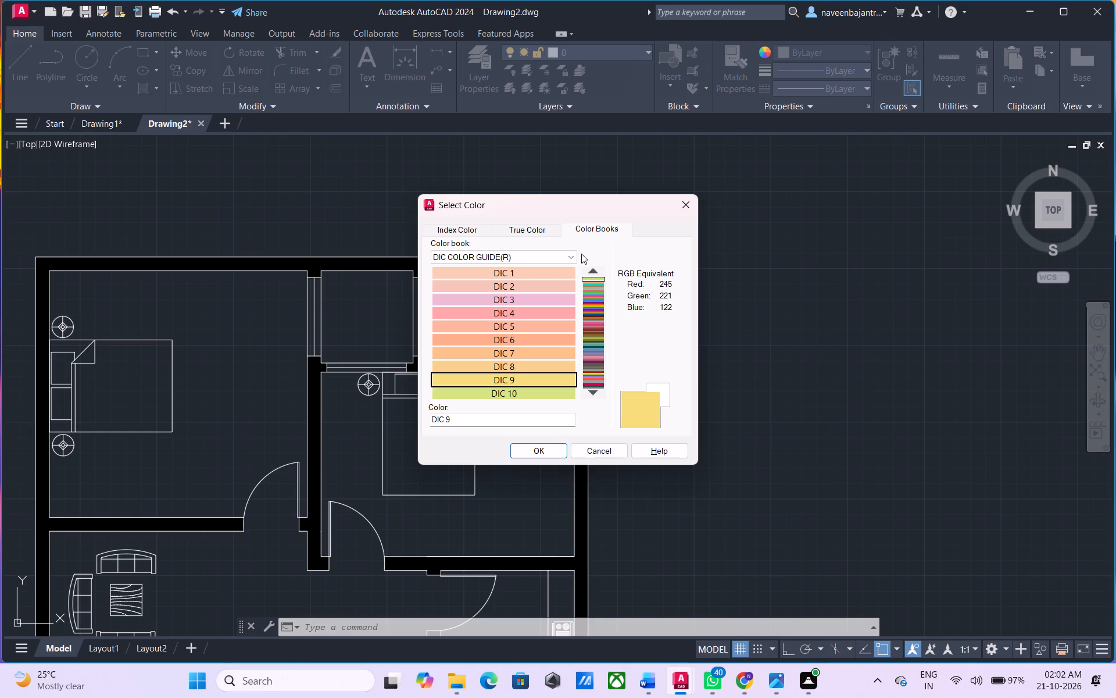
{"action": "key", "text": "Down"}
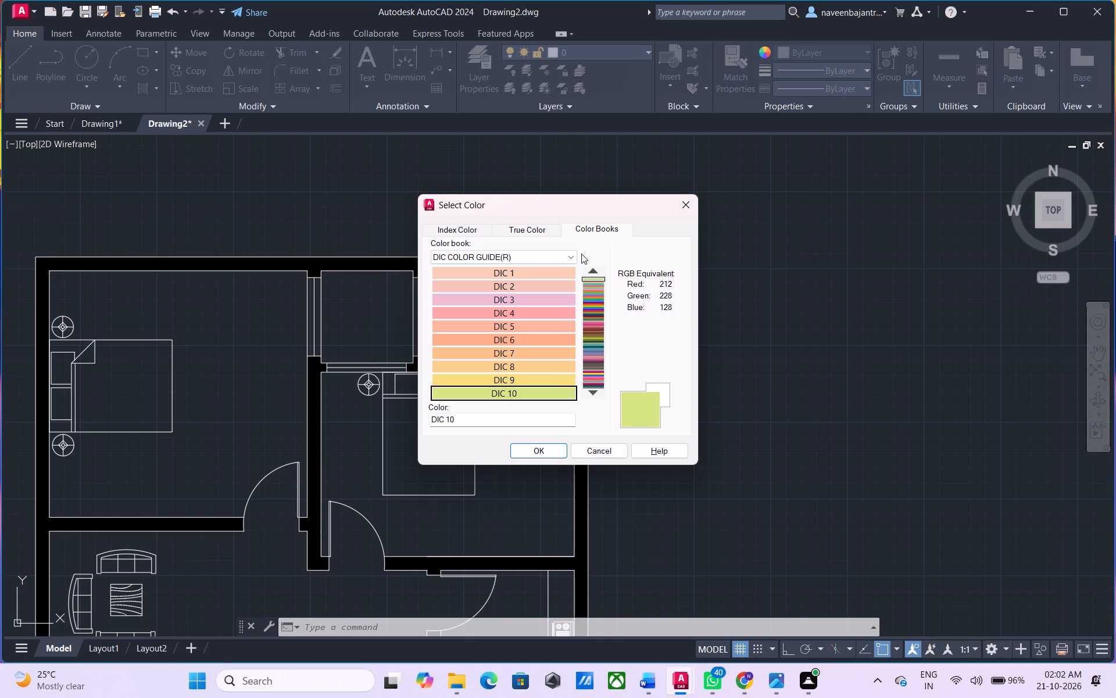
{"action": "key", "text": "Down"}
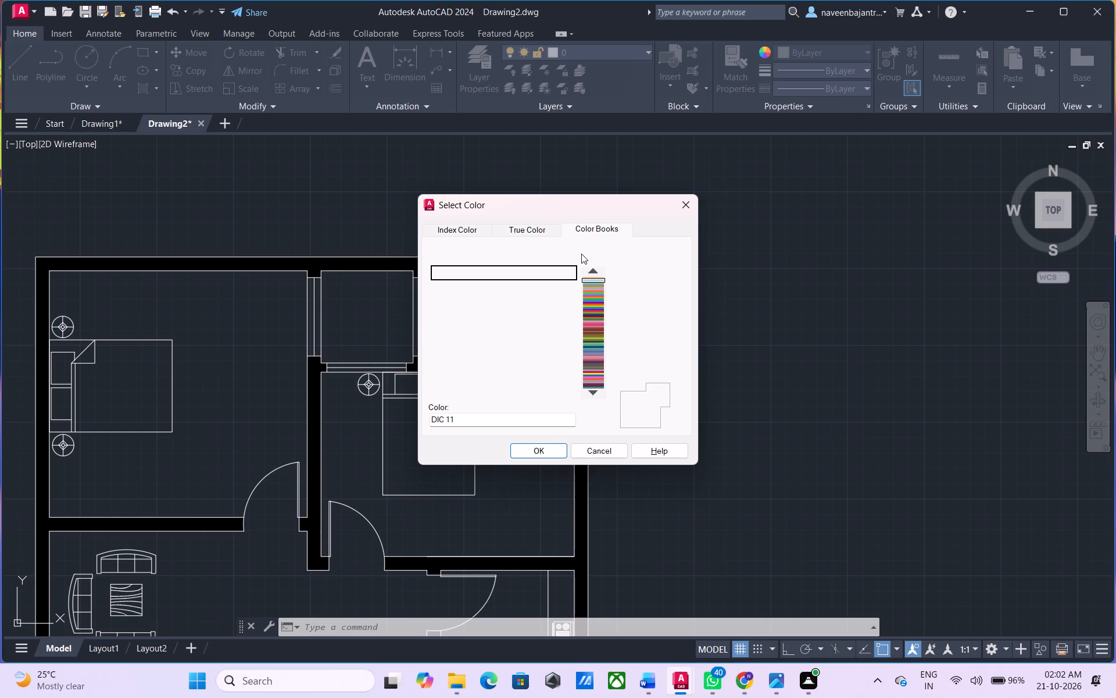
{"action": "key", "text": "Down"}
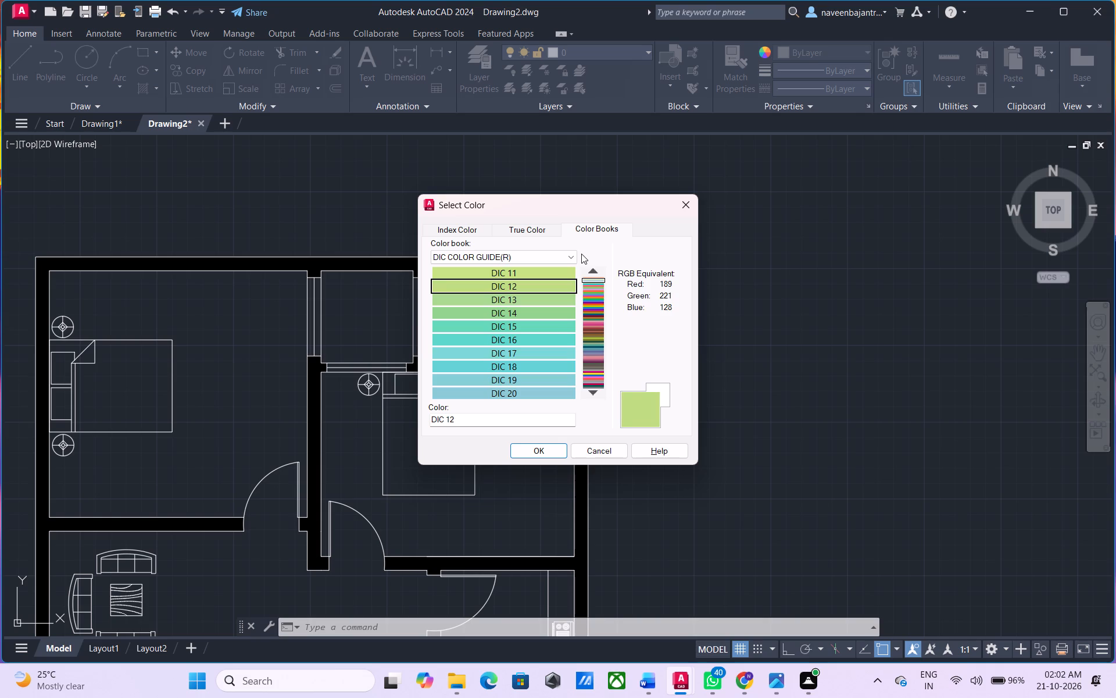
{"action": "key", "text": "Down"}
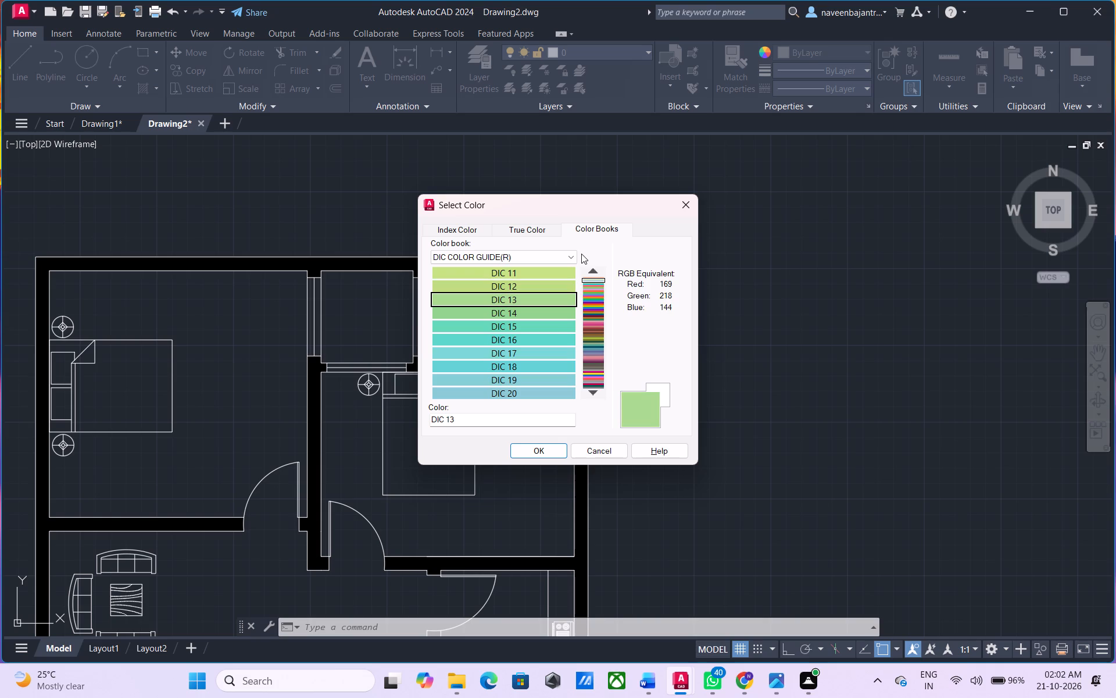
{"action": "key", "text": "Down"}
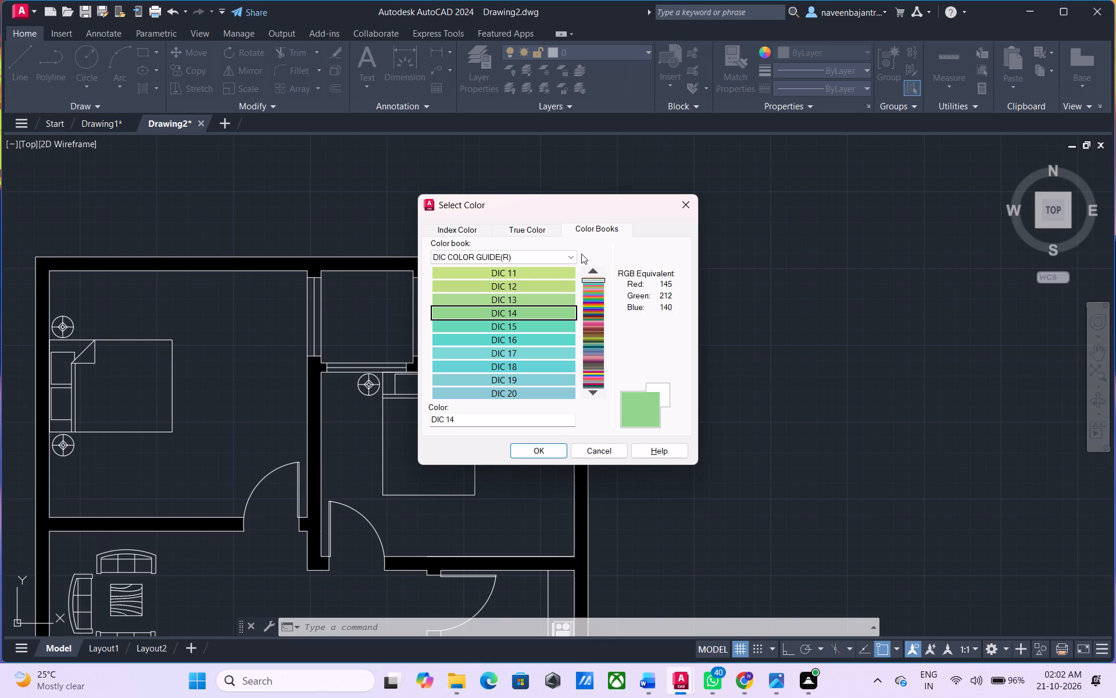
{"action": "key", "text": "Down"}
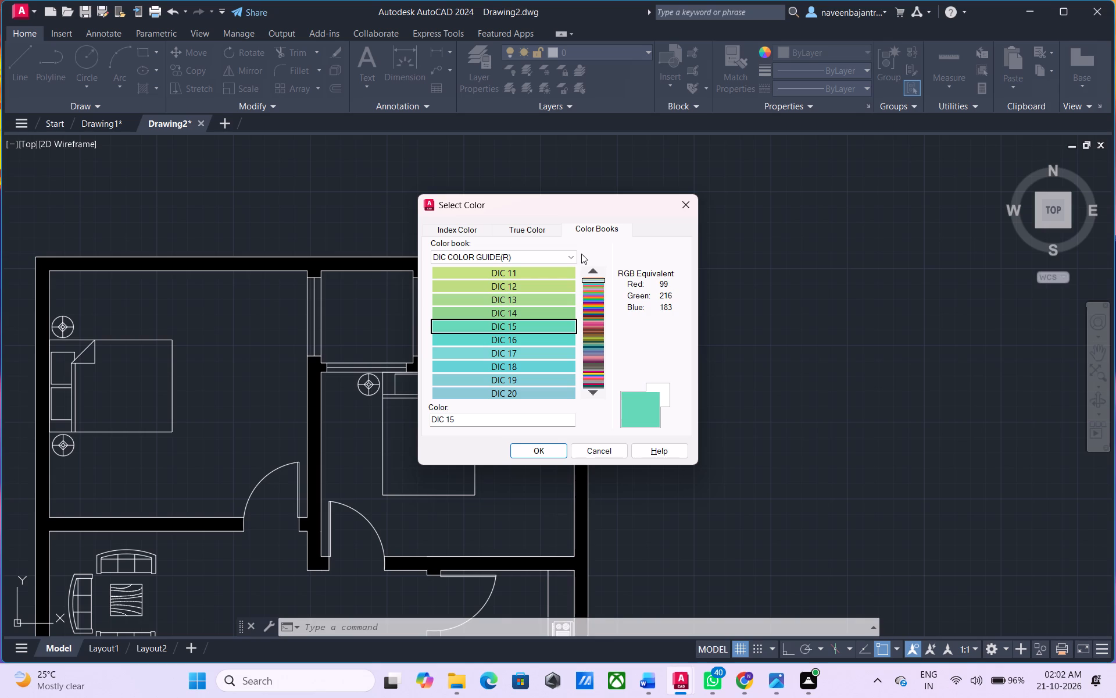
{"action": "key", "text": "Down"}
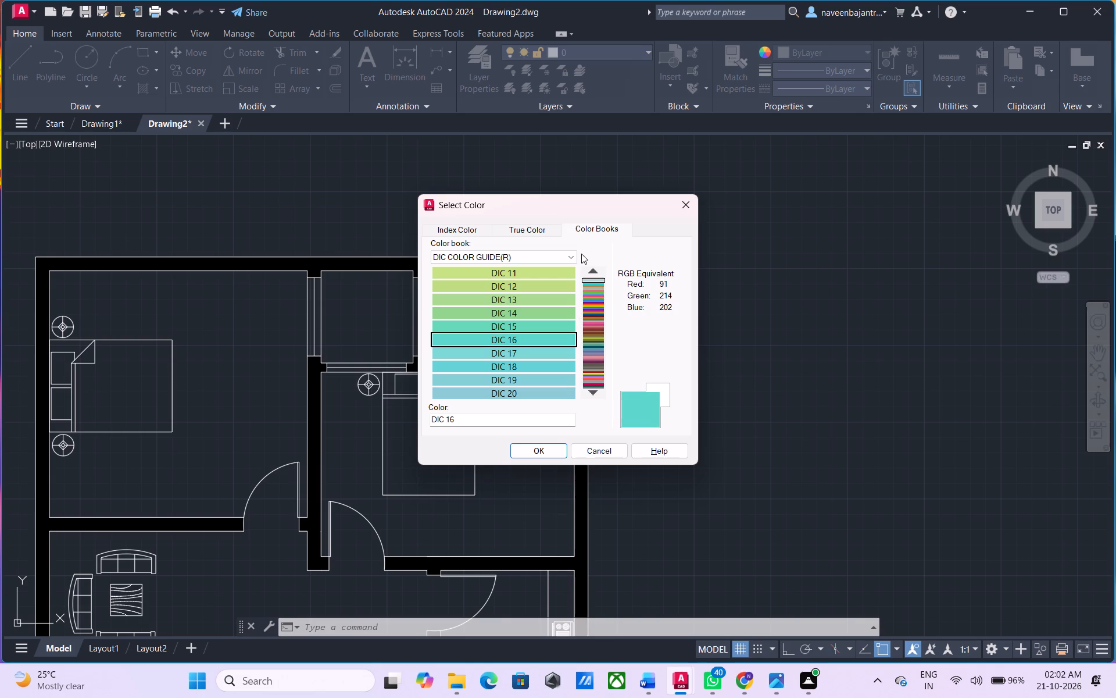
{"action": "key", "text": "Down"}
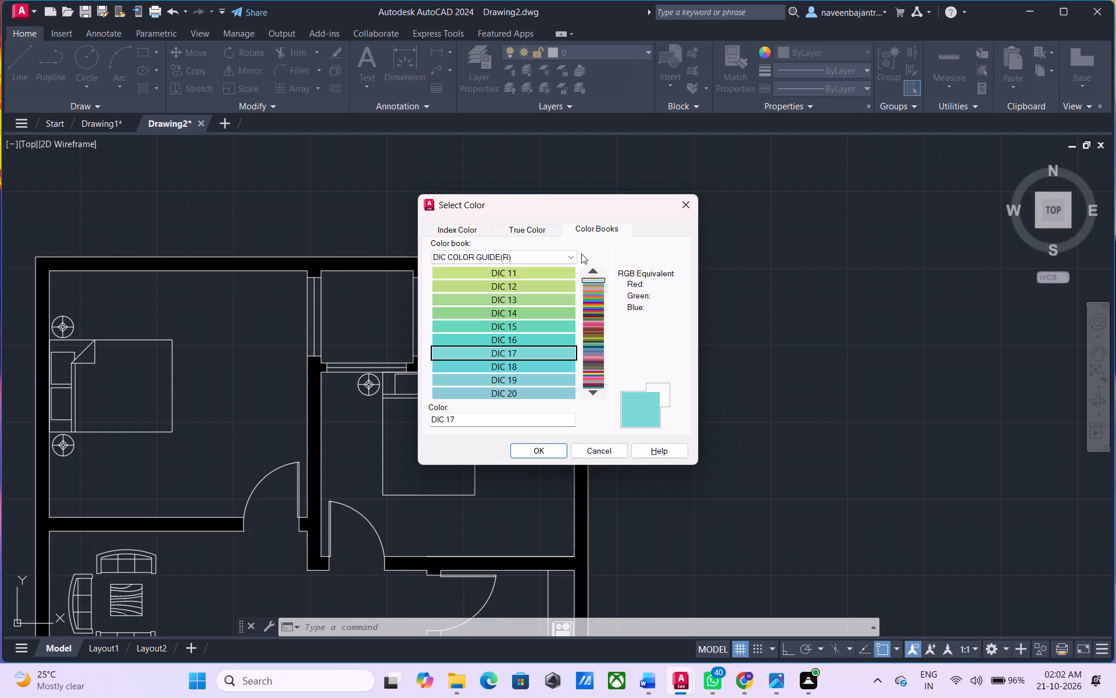
{"action": "key", "text": "Down"}
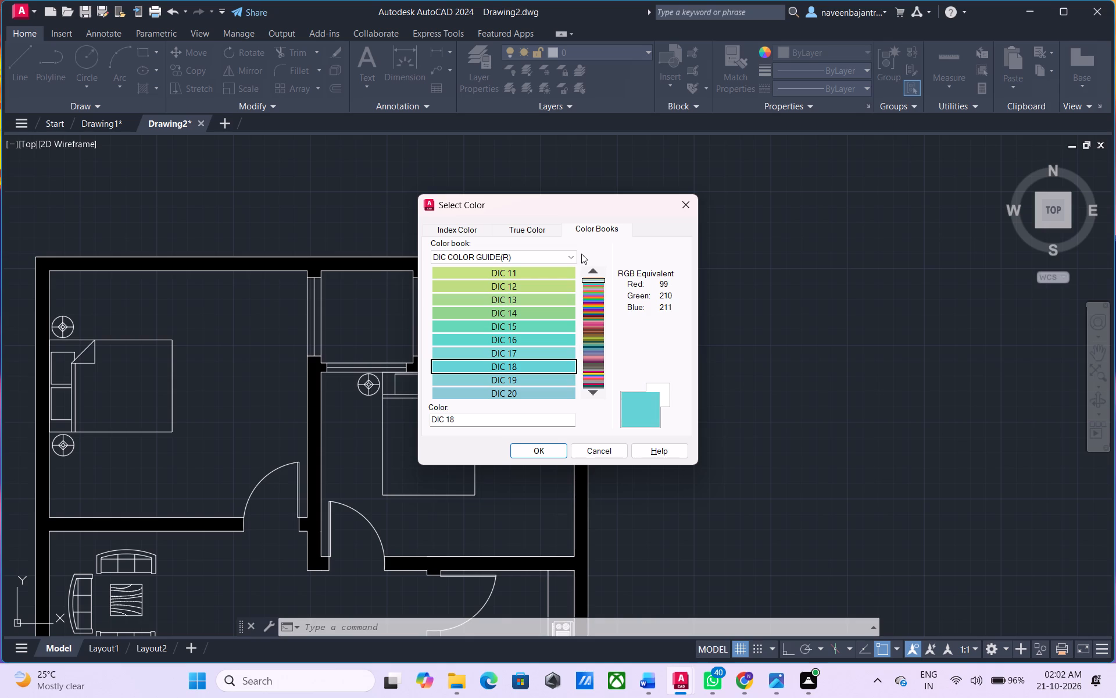
{"action": "key", "text": "Down"}
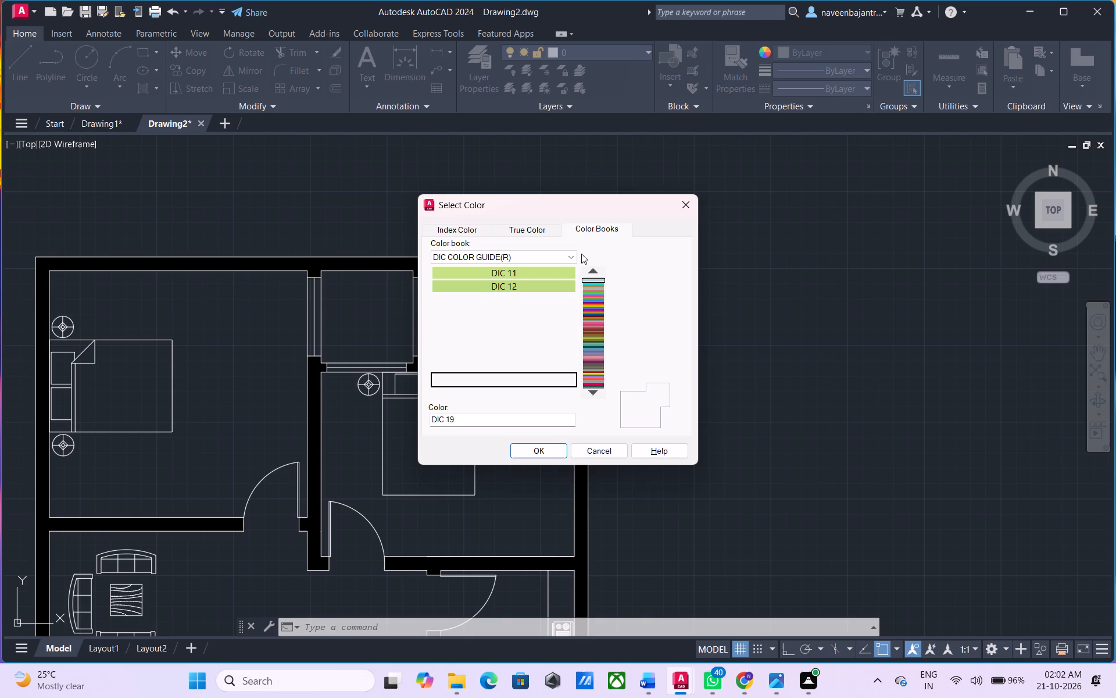
{"action": "key", "text": "Down"}
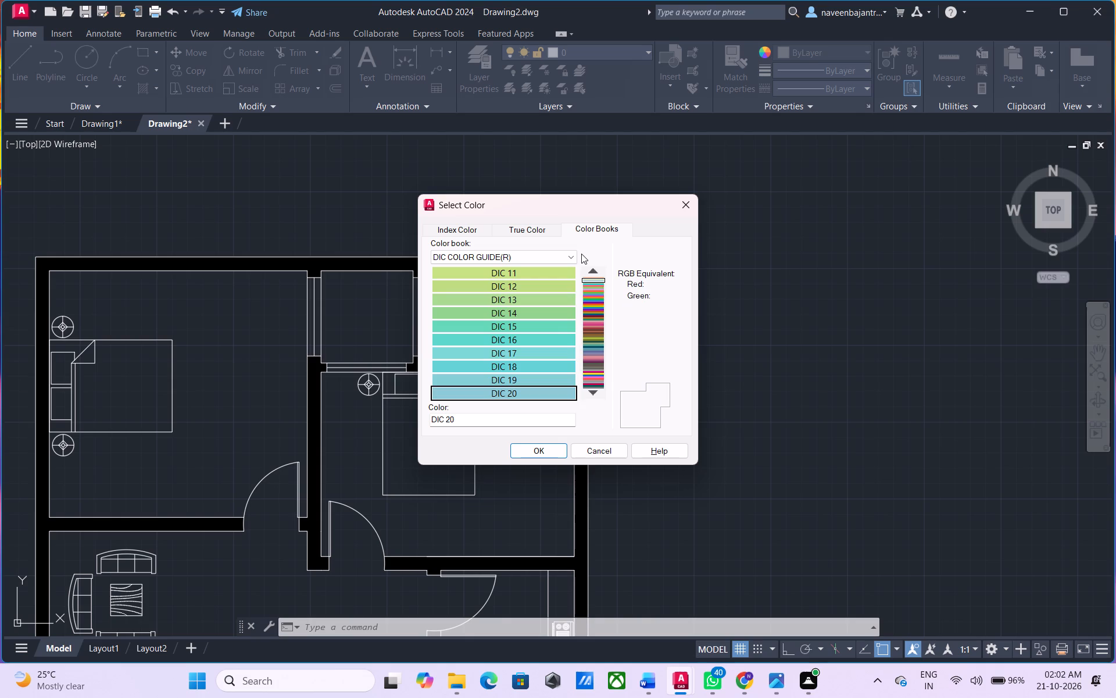
{"action": "key", "text": "Down"}
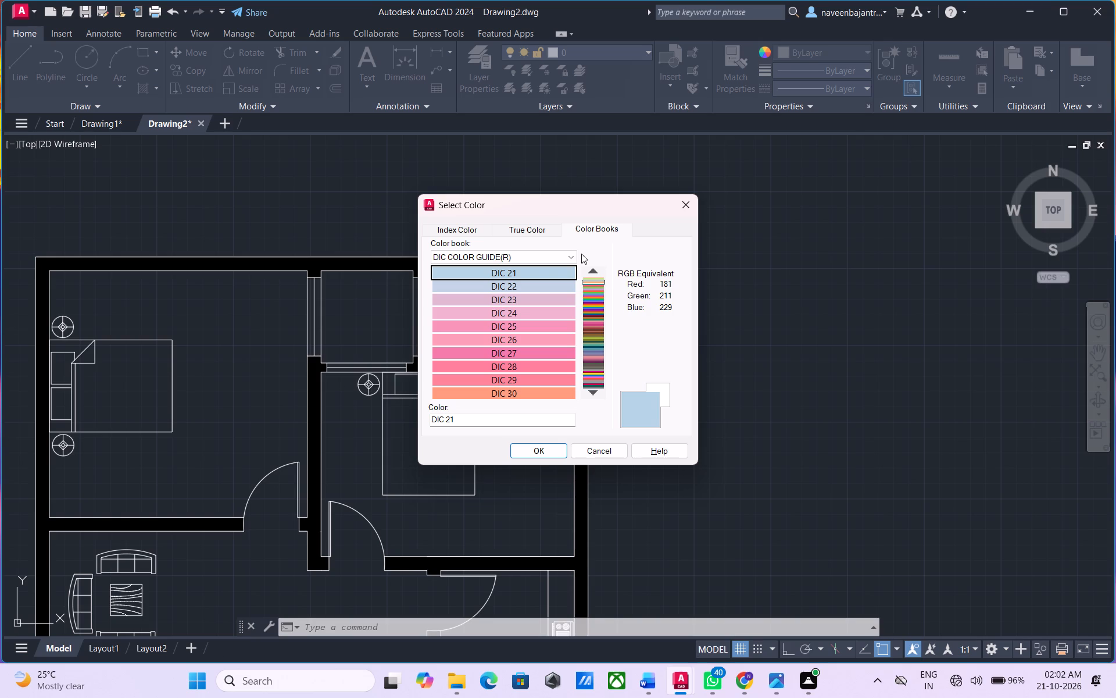
{"action": "key", "text": "Down"}
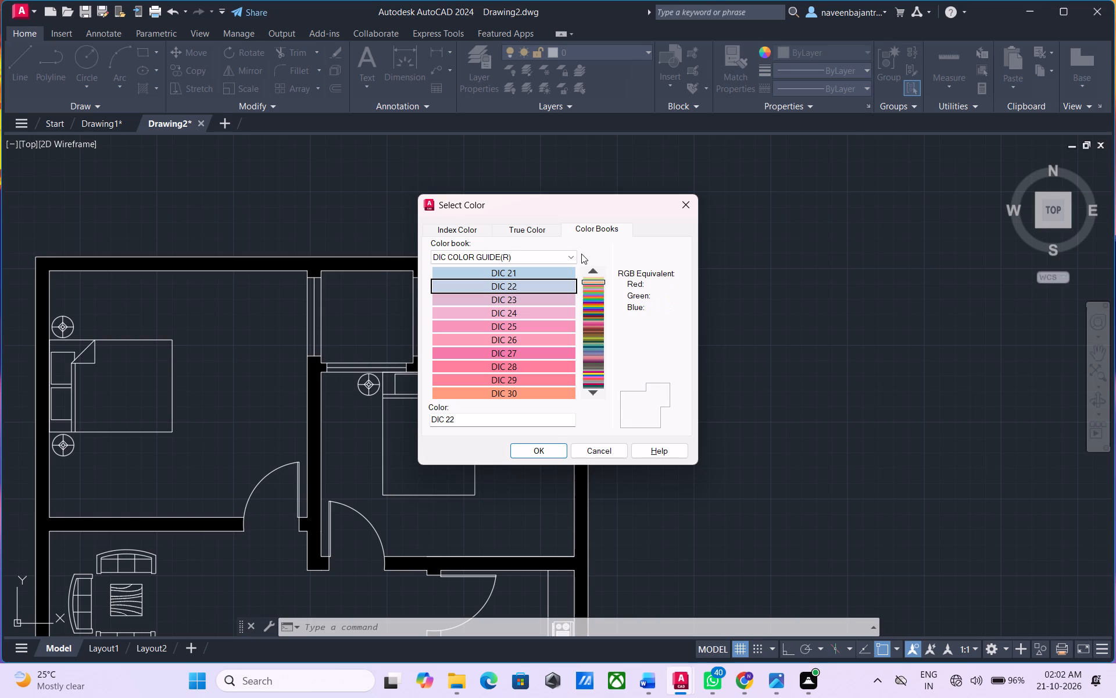
{"action": "key", "text": "Down"}
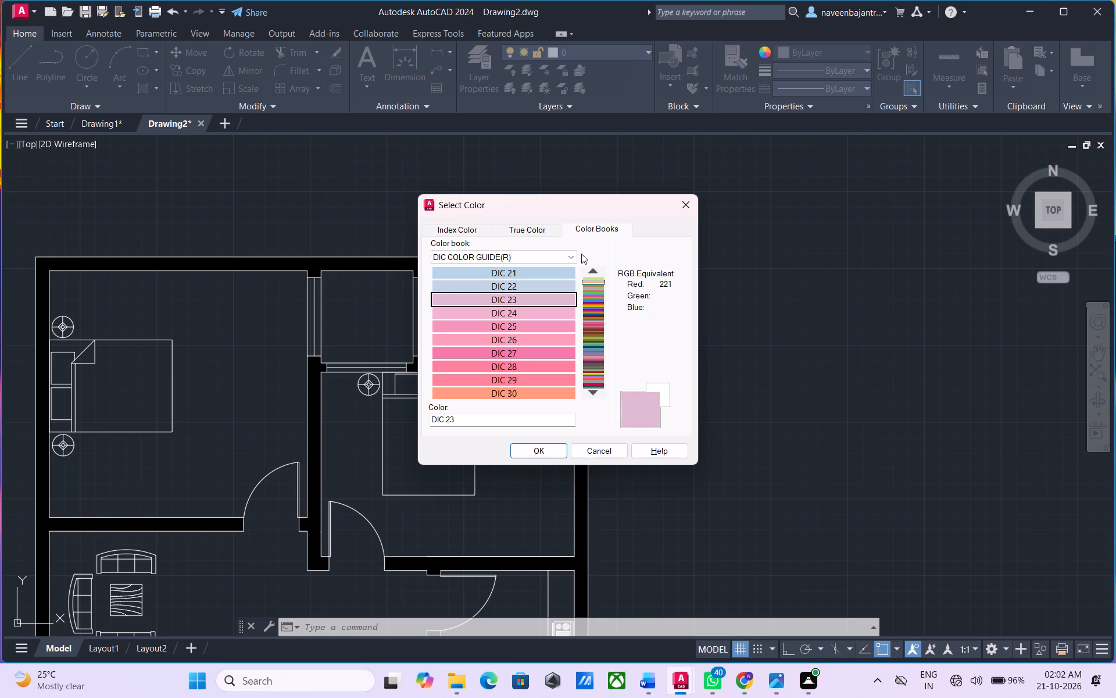
{"action": "key", "text": "Down"}
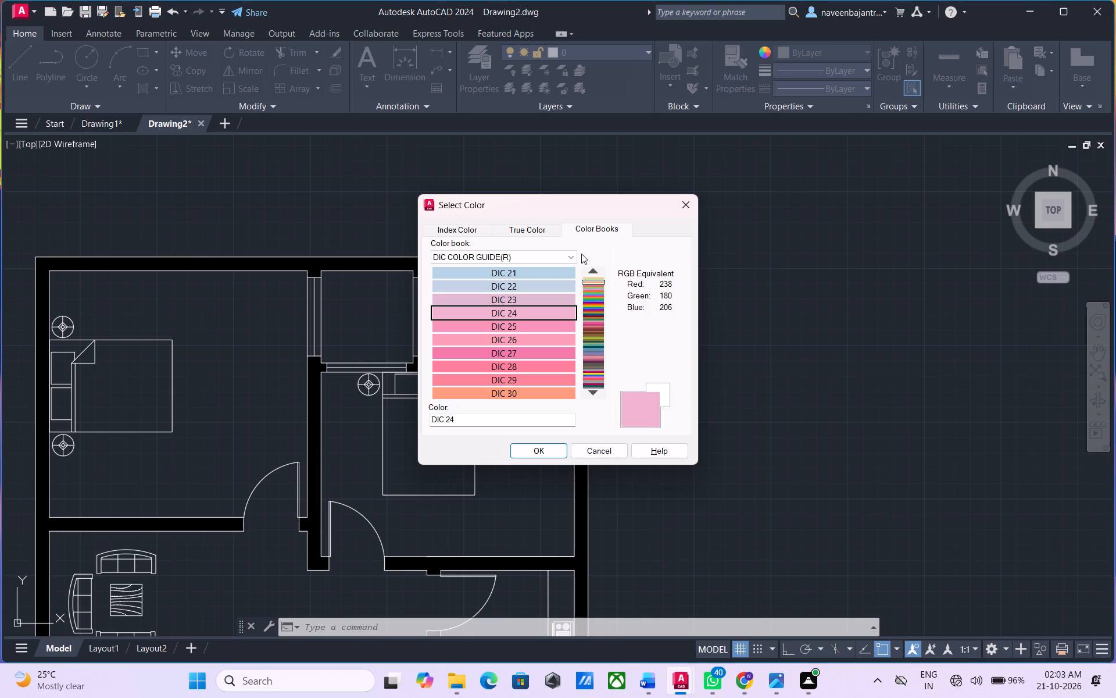
{"action": "key", "text": "Down"}
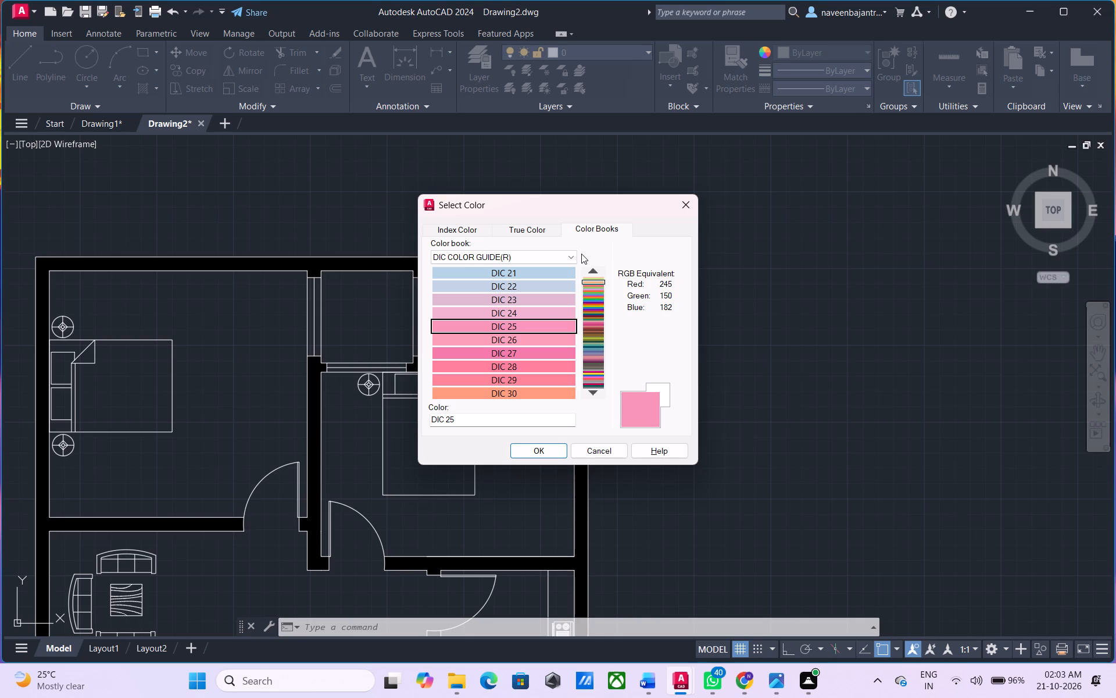
{"action": "key", "text": "Down"}
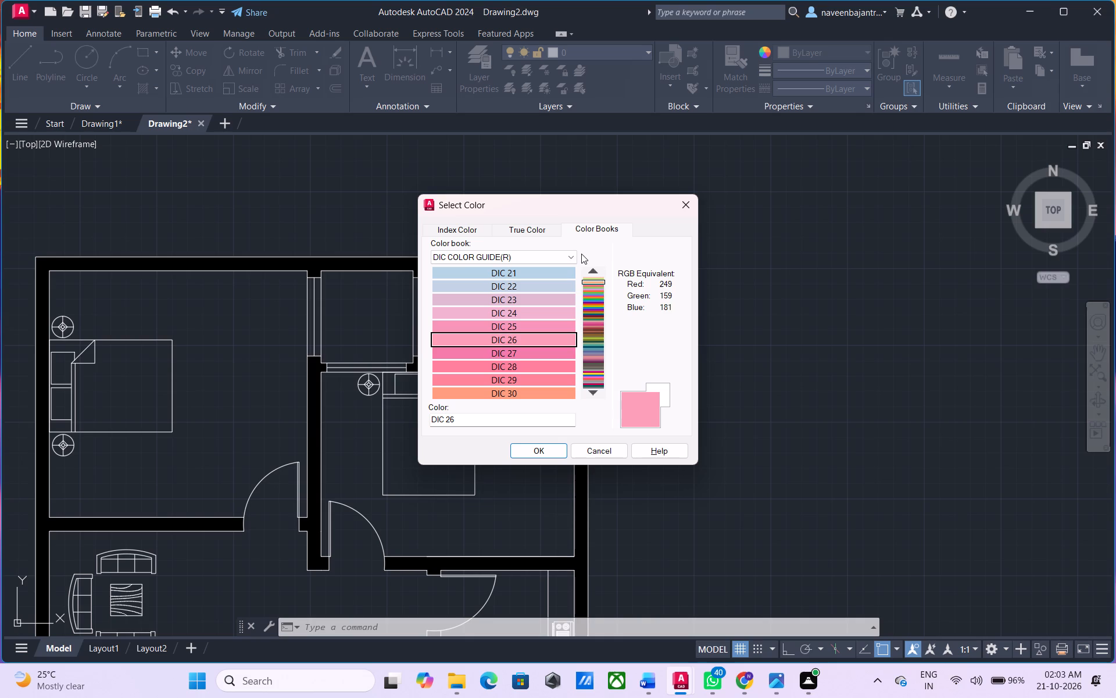
{"action": "key", "text": "Down"}
{"action": "key", "text": "Down"}
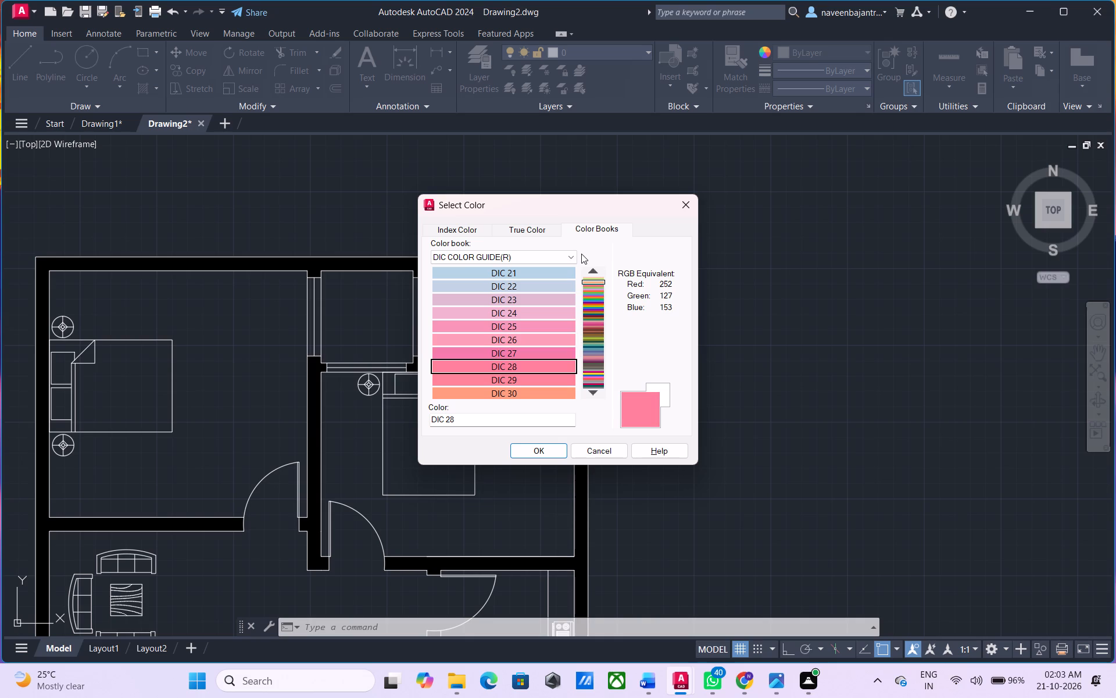
{"action": "key", "text": "Down"}
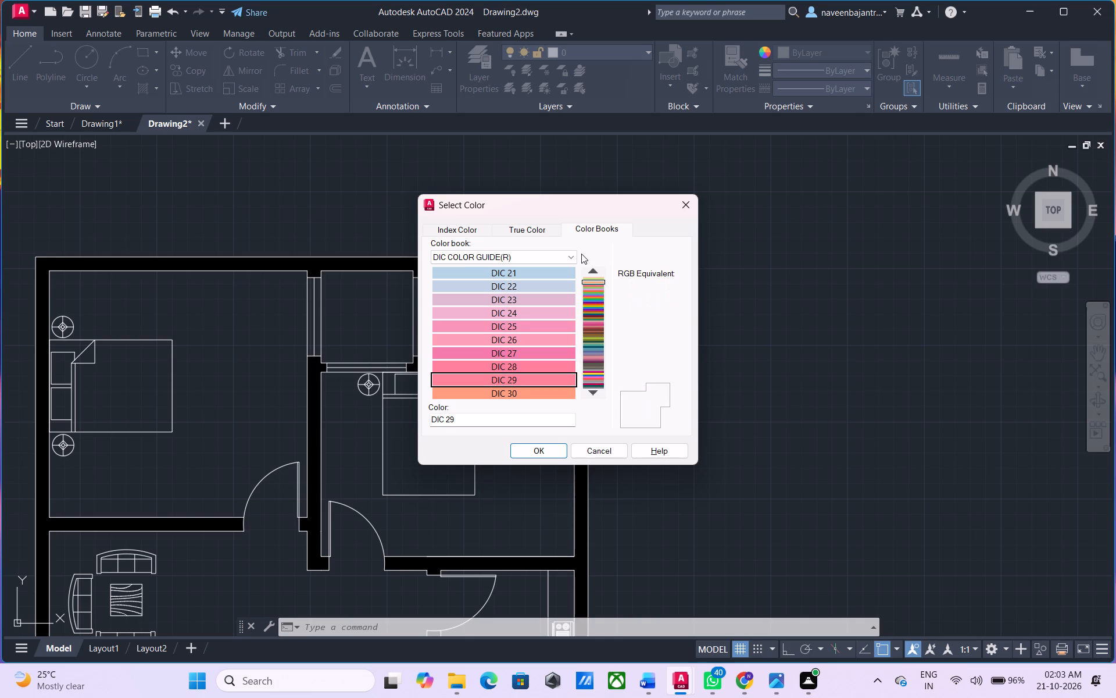
{"action": "key", "text": "Down"}
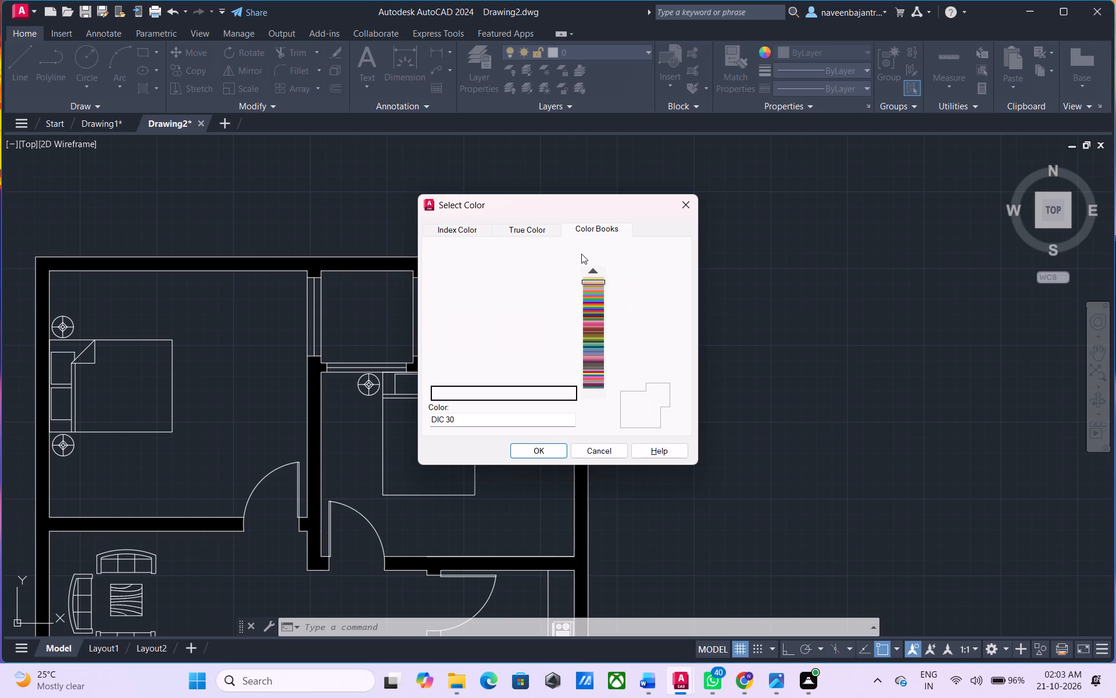
{"action": "key", "text": "Down"}
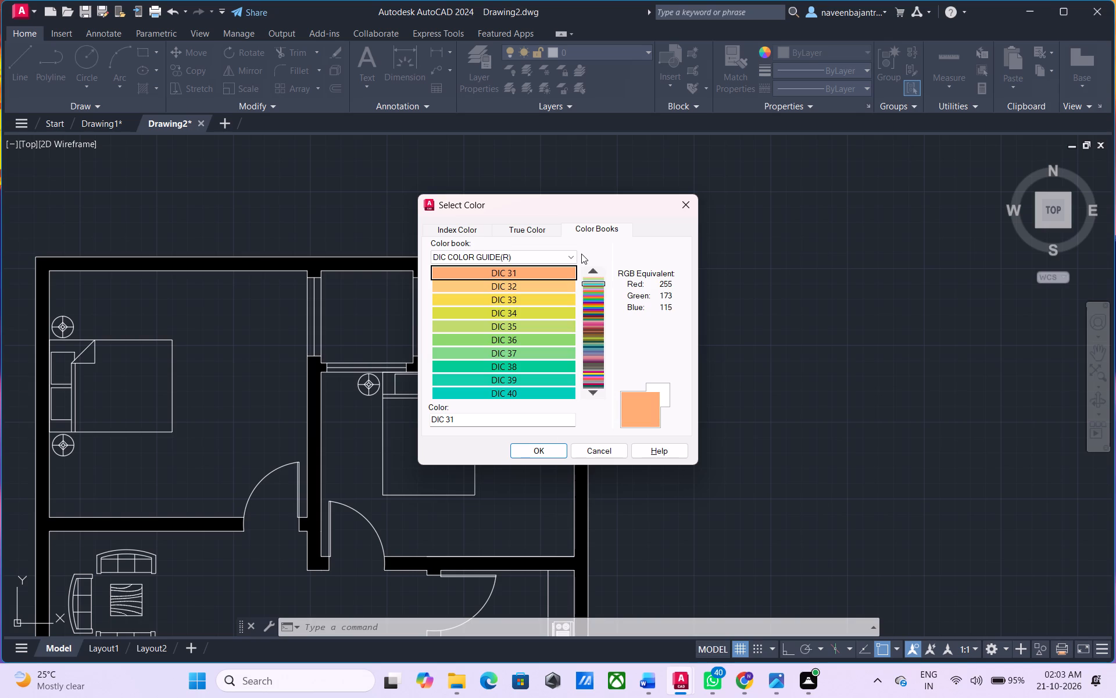
Continue previewing the DIC COLOR GUIDE(R) swatches one by one from DIC 32 to DIC 66 for an object color.
{"action": "key", "text": "Down"}
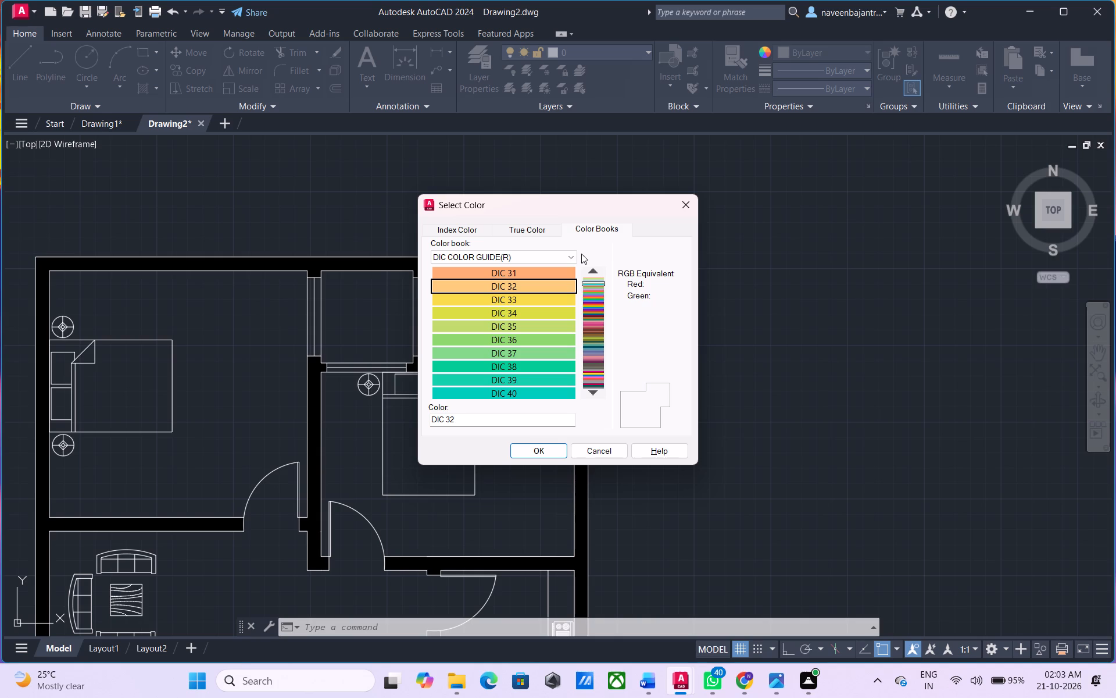
{"action": "key", "text": "Down"}
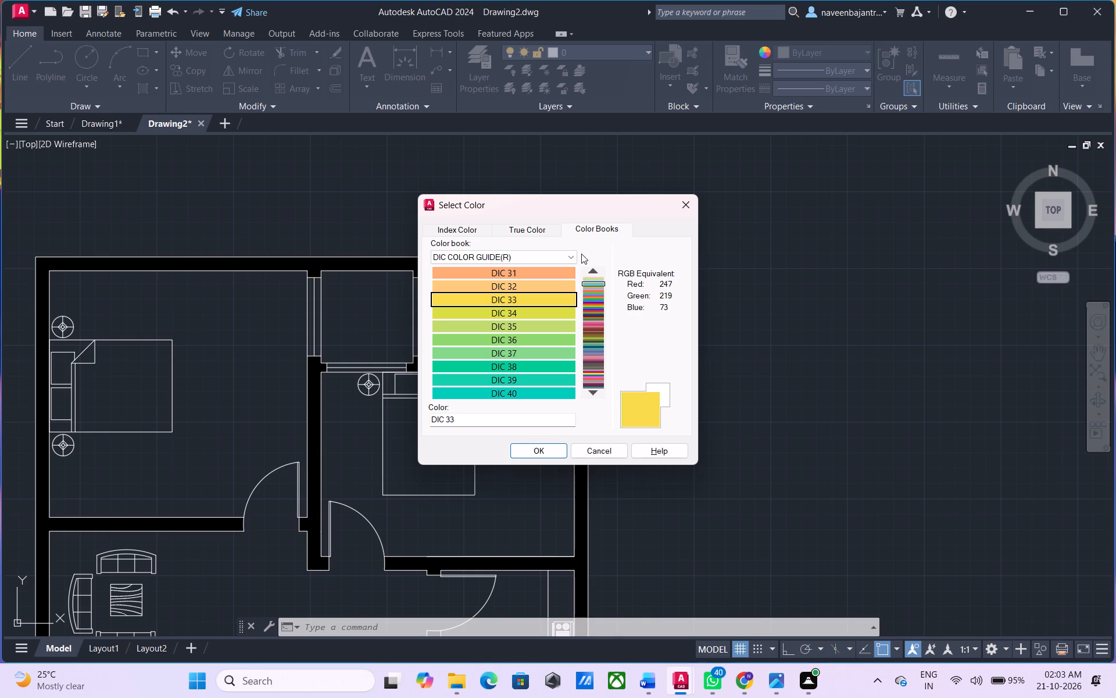
{"action": "key", "text": "Down"}
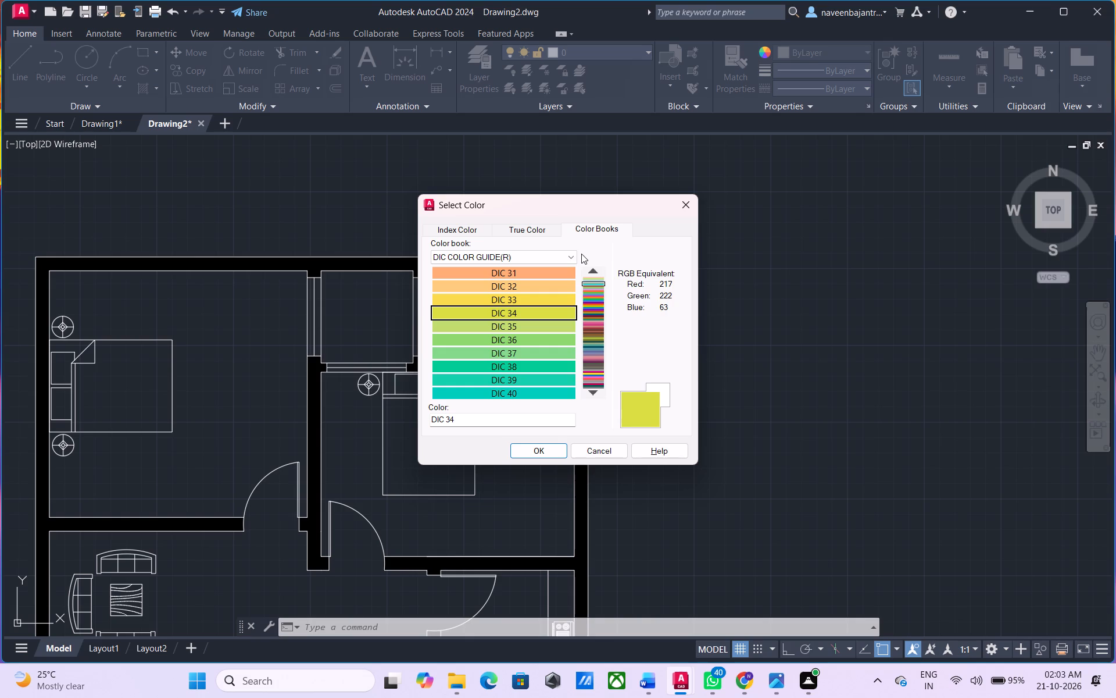
{"action": "key", "text": "Down"}
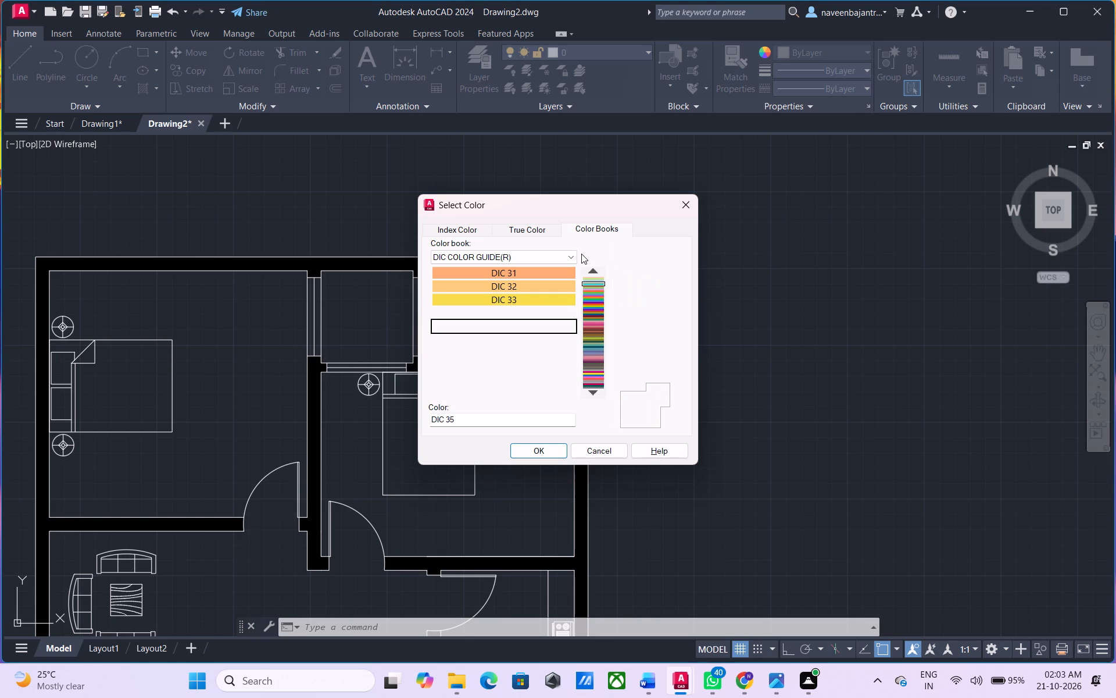
{"action": "key", "text": "Down"}
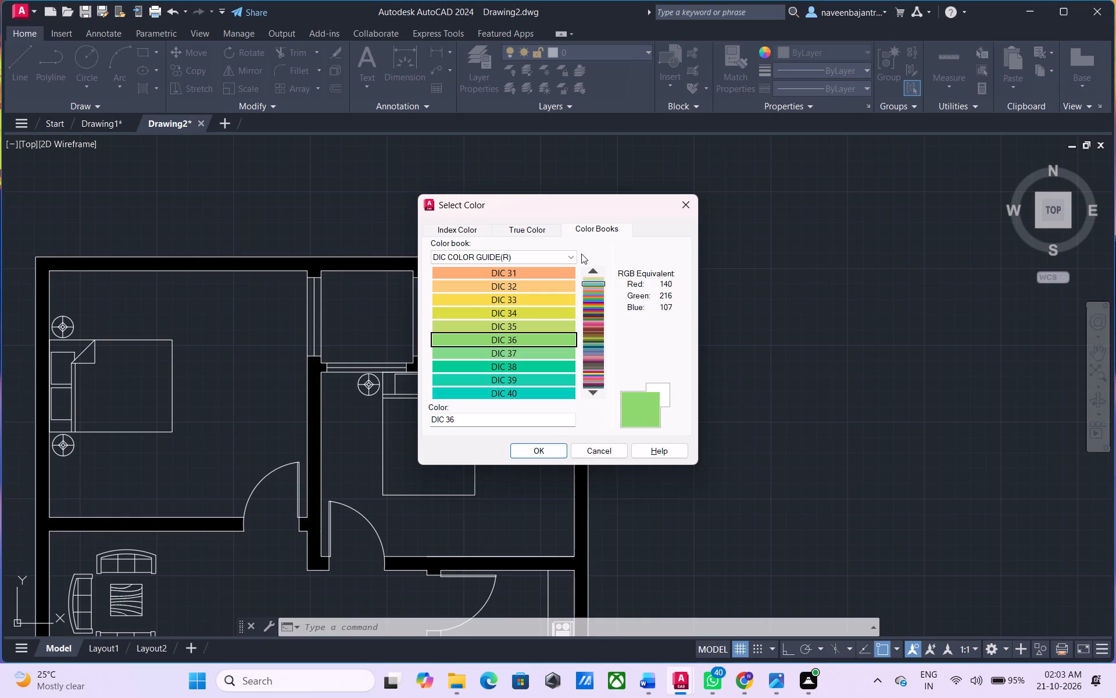
{"action": "key", "text": "Down"}
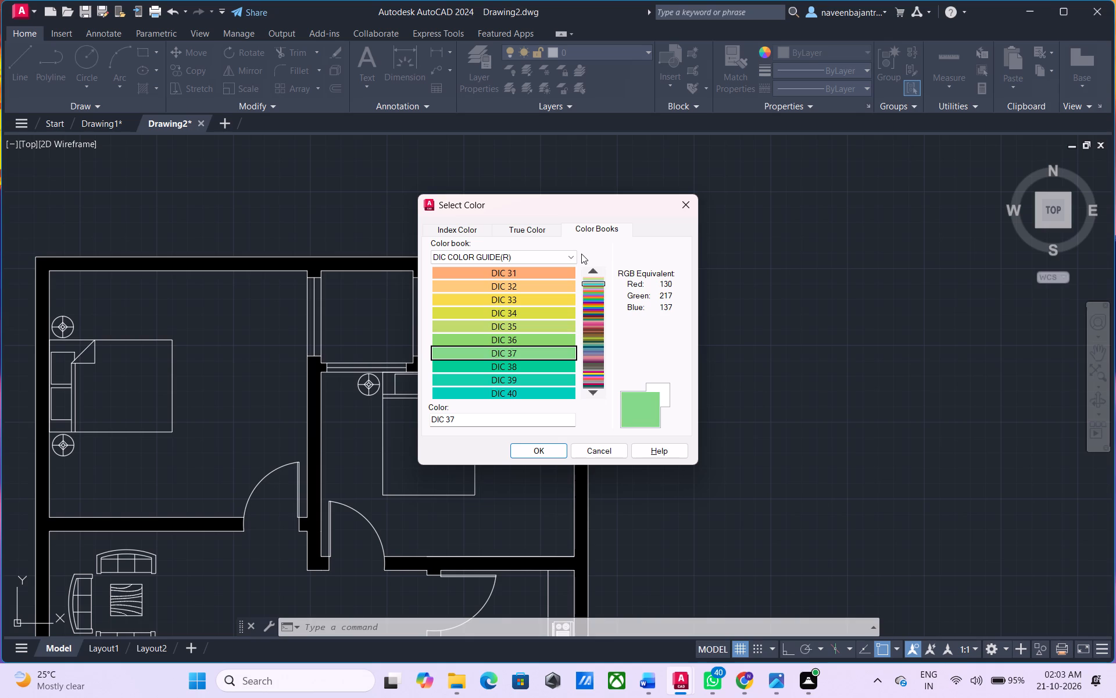
{"action": "key", "text": "Down"}
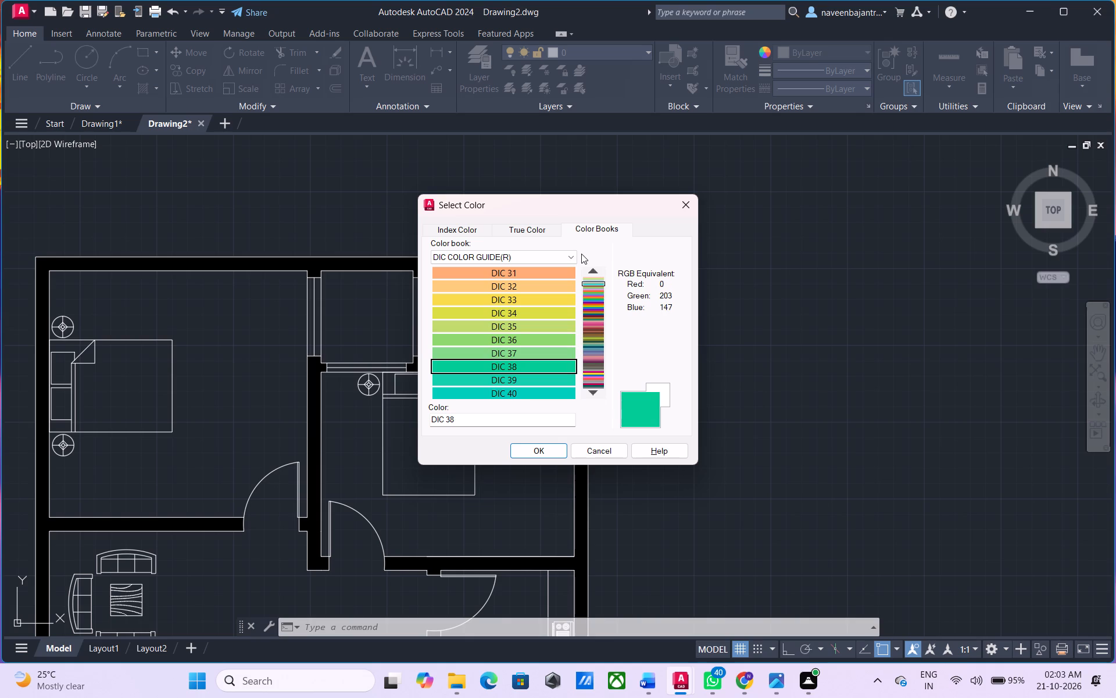
{"action": "key", "text": "Down"}
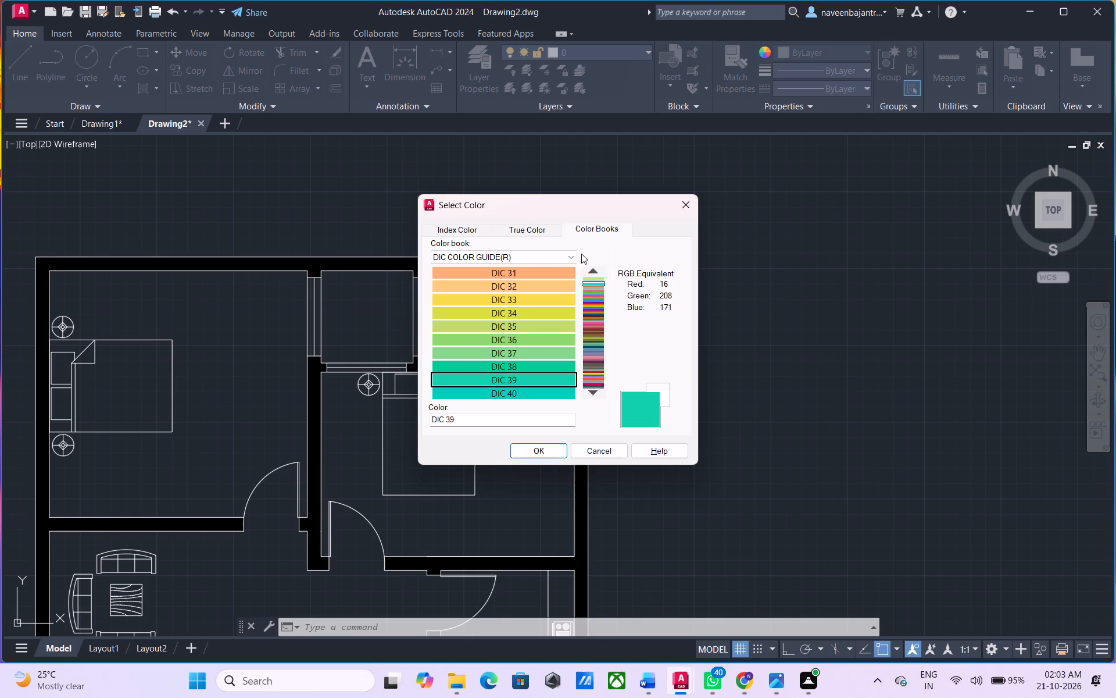
{"action": "key", "text": "Down"}
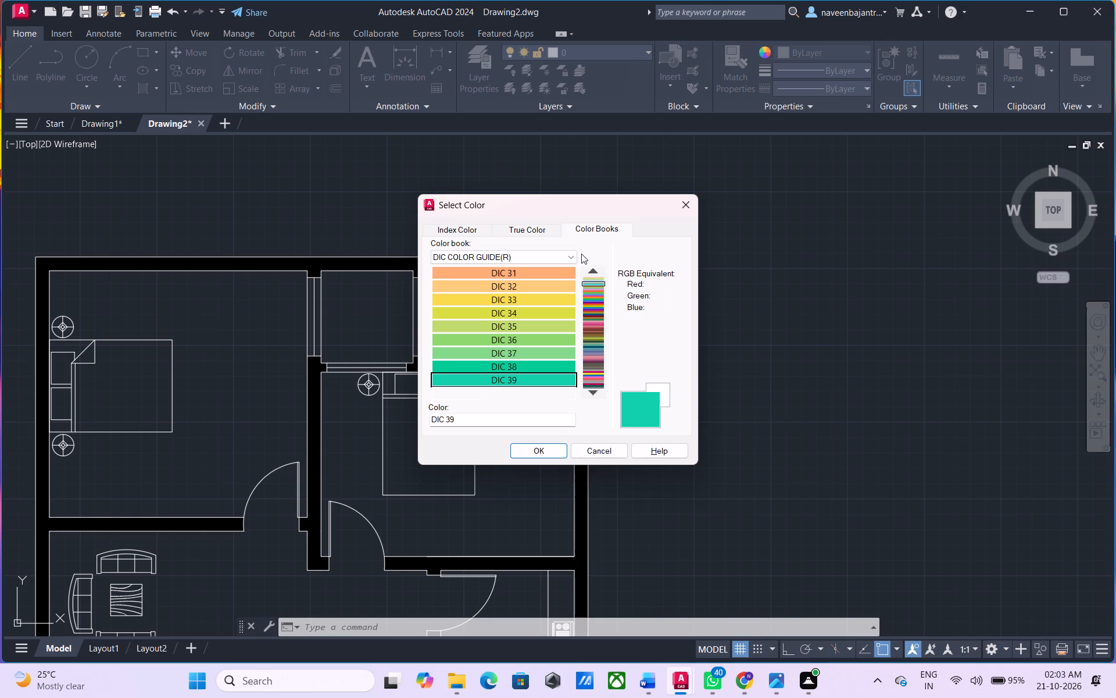
{"action": "key", "text": "Down"}
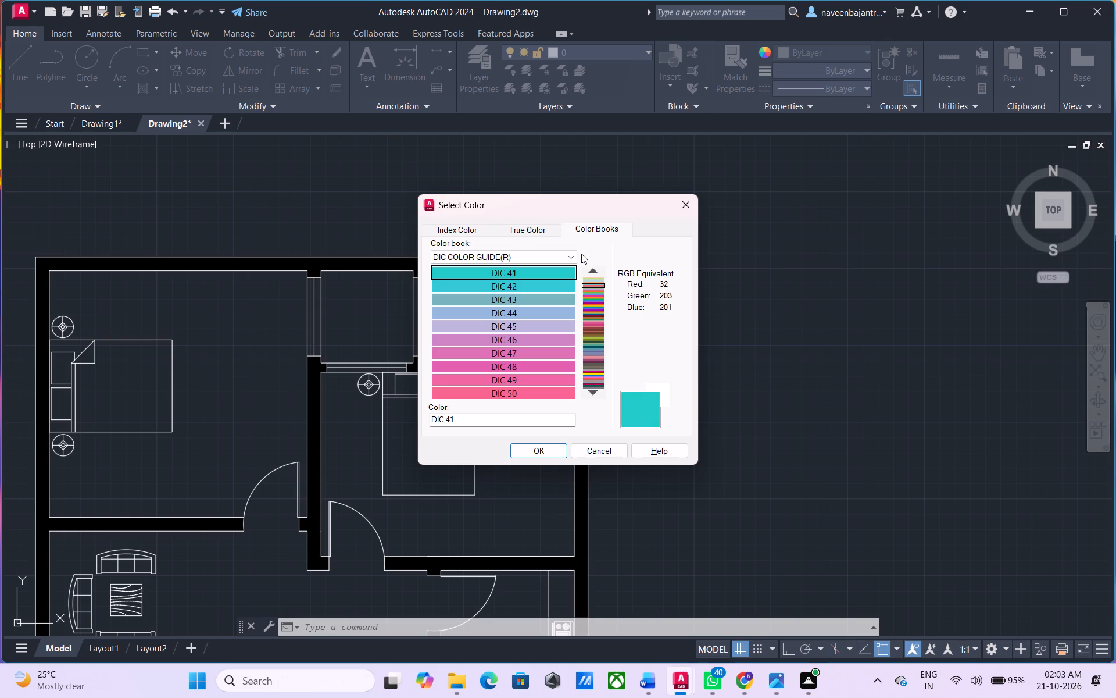
{"action": "key", "text": "Down"}
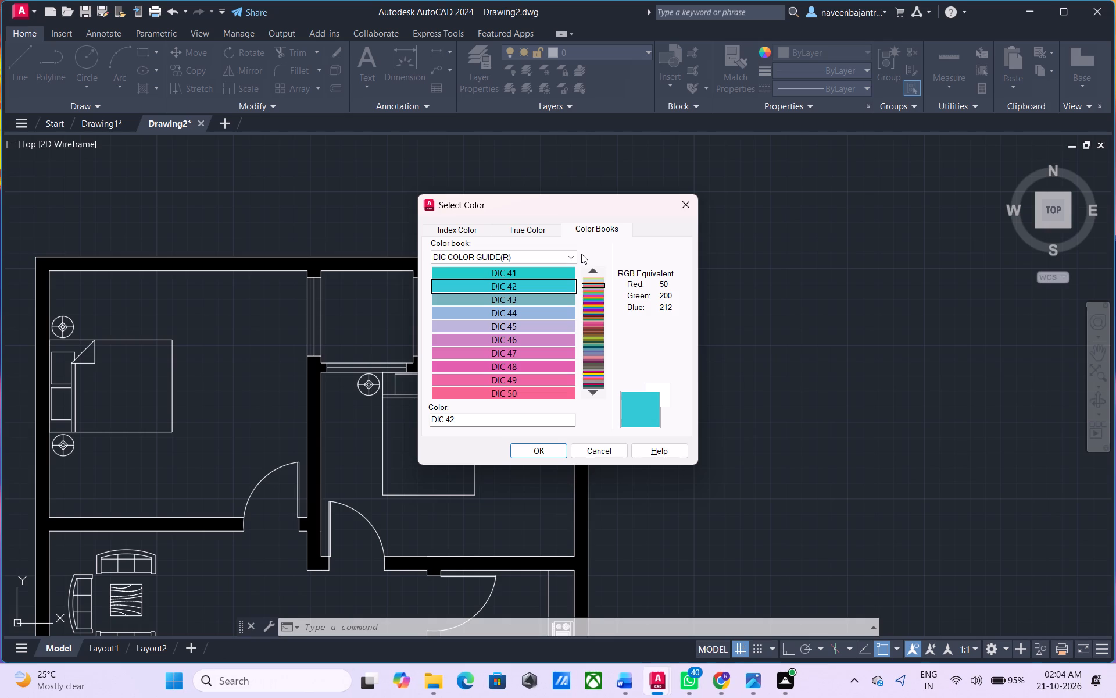
{"action": "key", "text": "Down"}
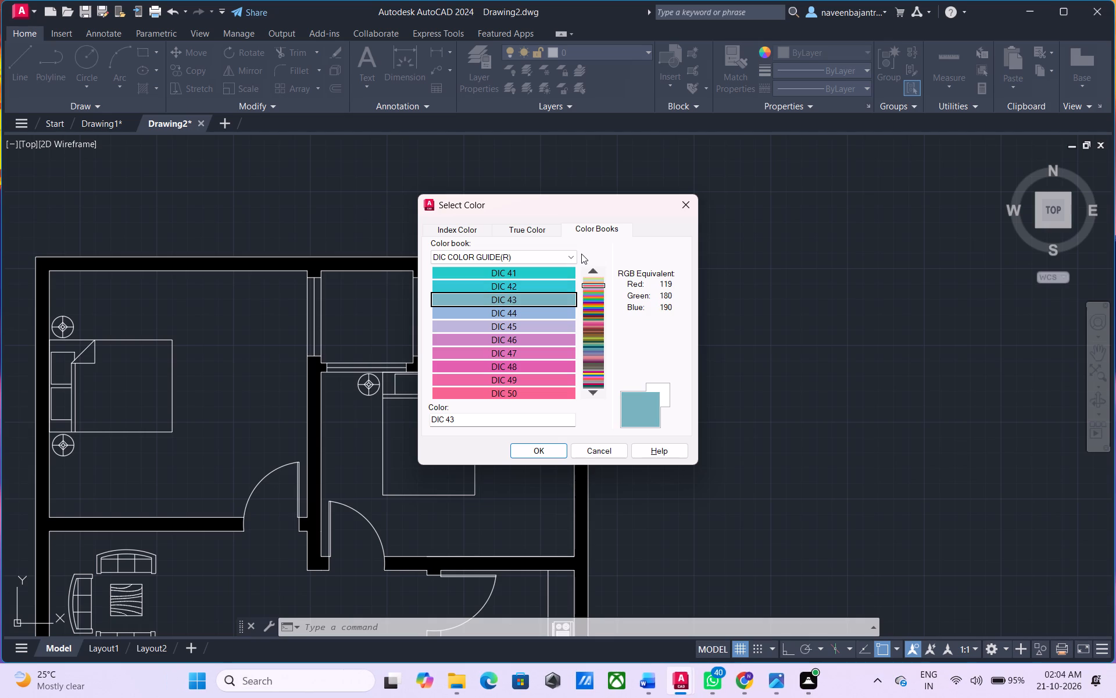
{"action": "key", "text": "Down"}
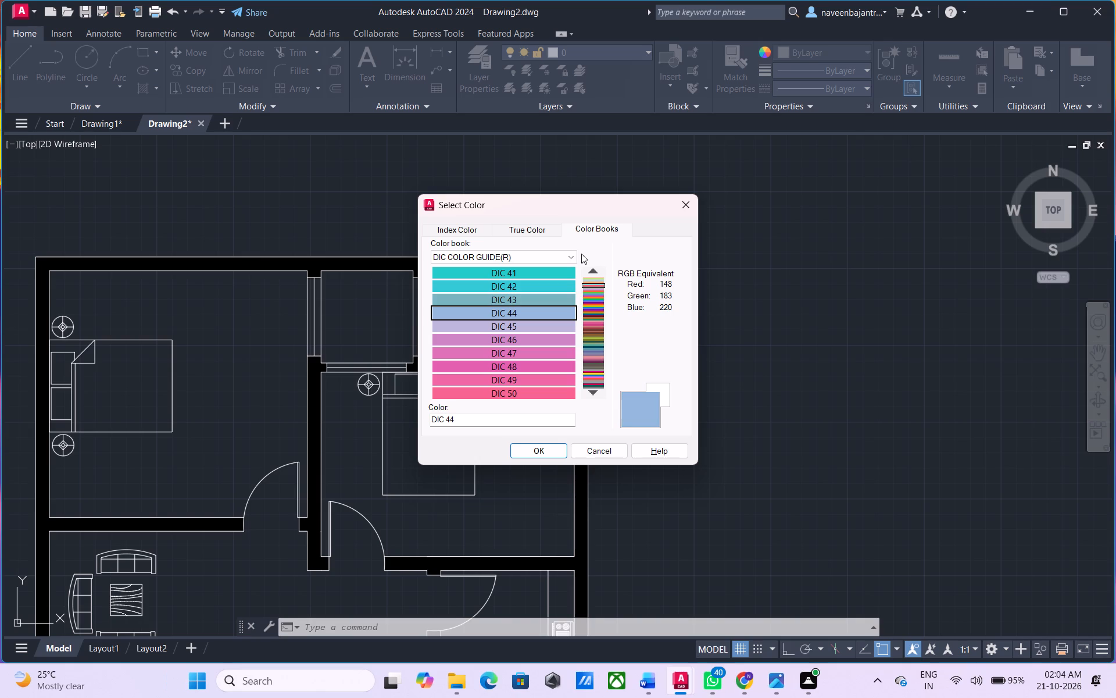
{"action": "key", "text": "Down"}
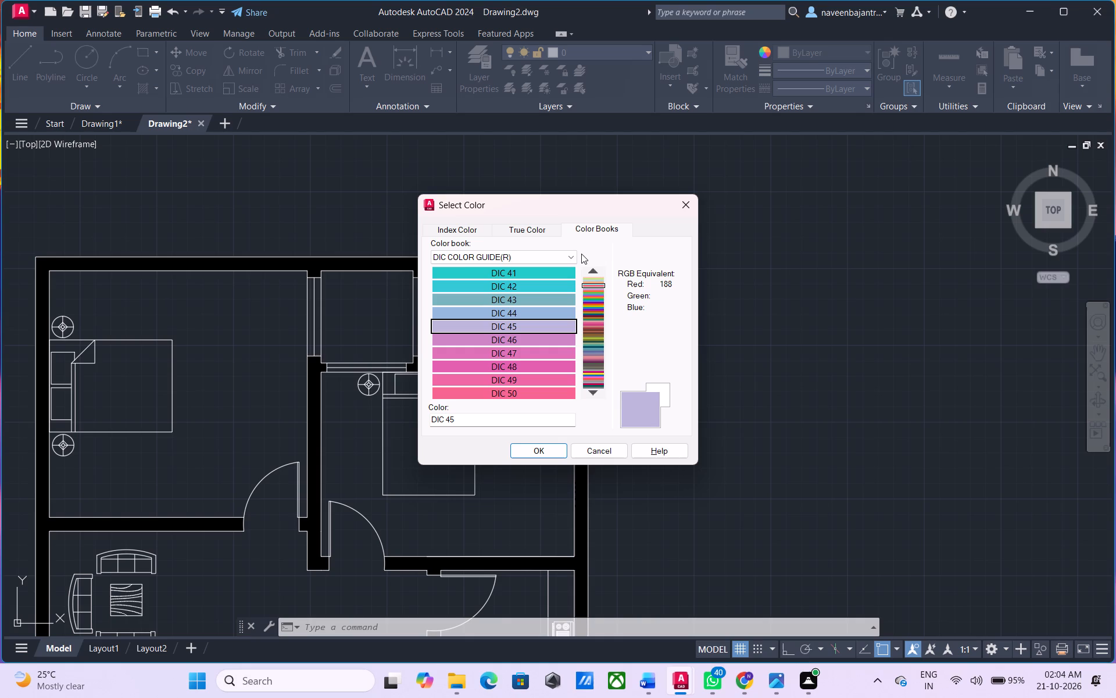
{"action": "key", "text": "Down"}
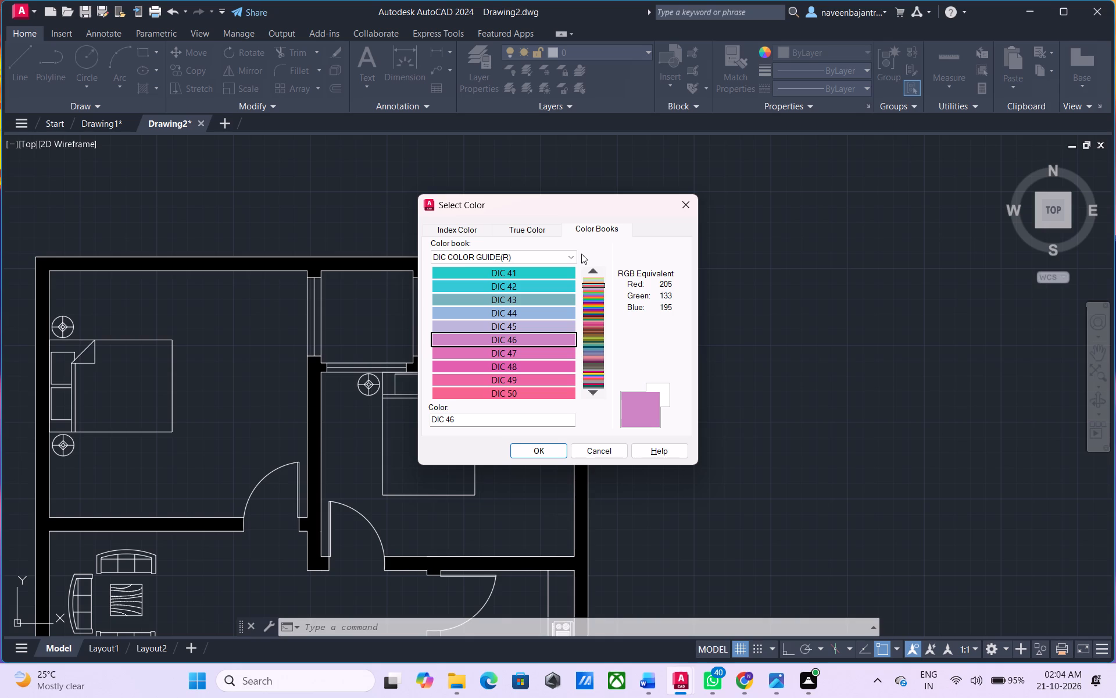
{"action": "key", "text": "Down"}
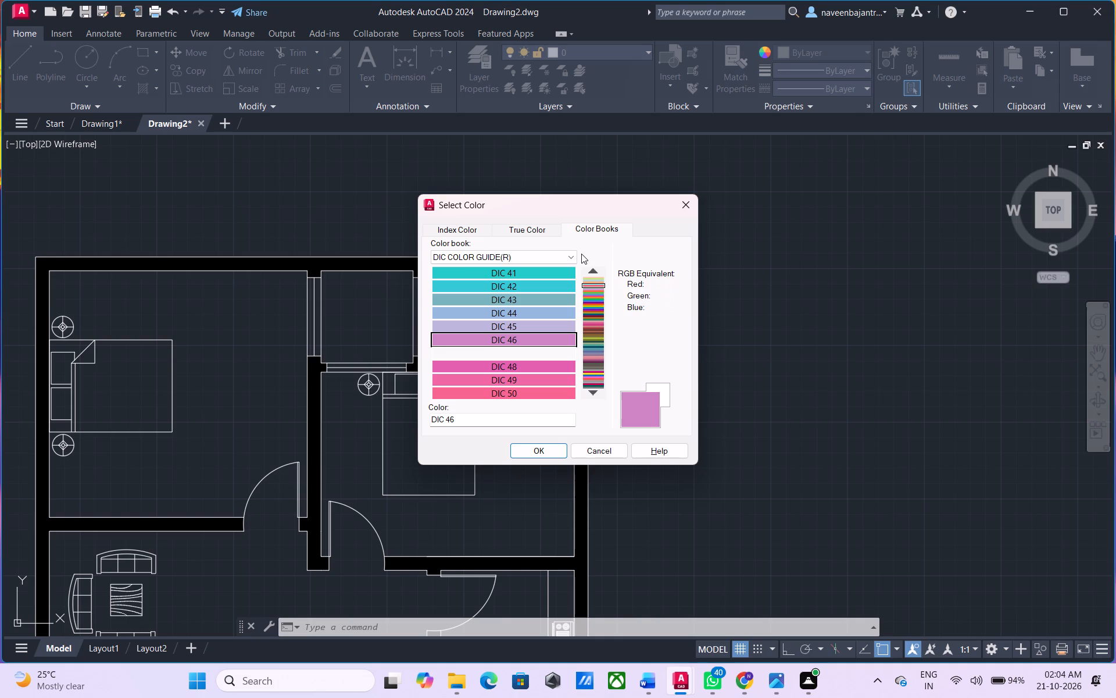
{"action": "key", "text": "Down"}
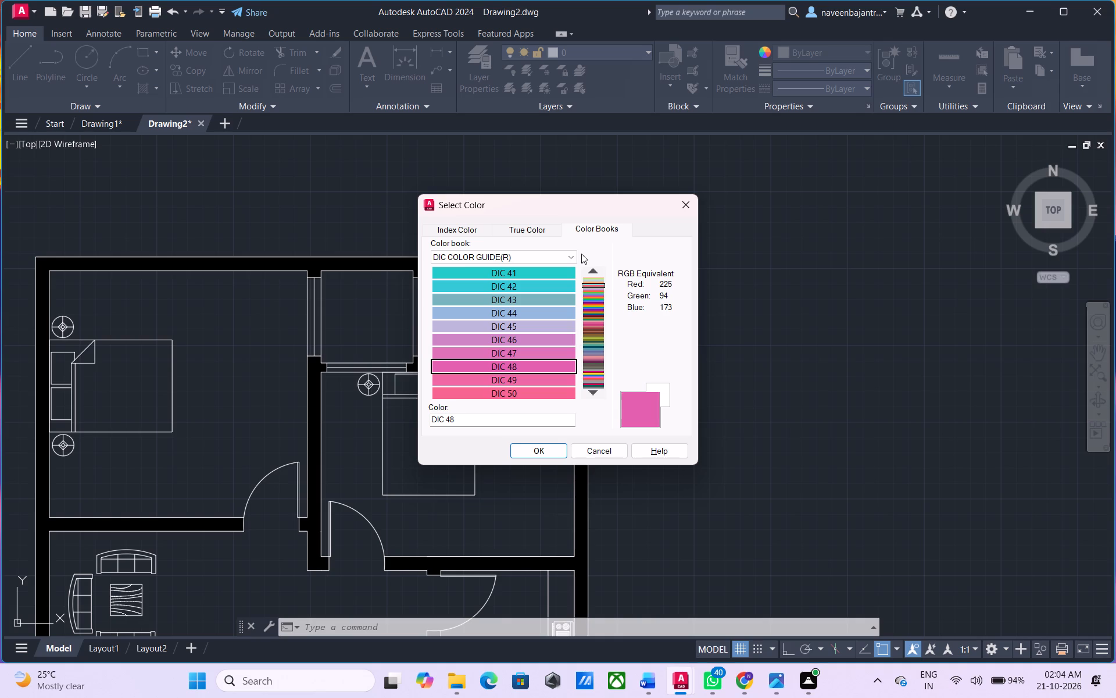
{"action": "key", "text": "Down"}
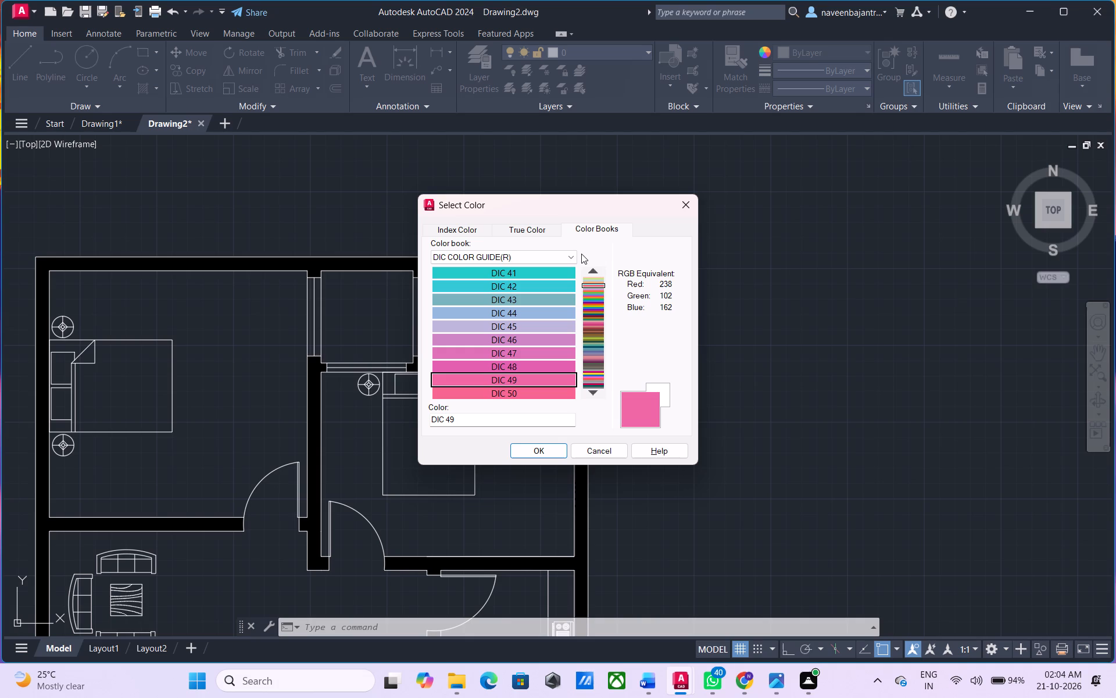
{"action": "key", "text": "Down"}
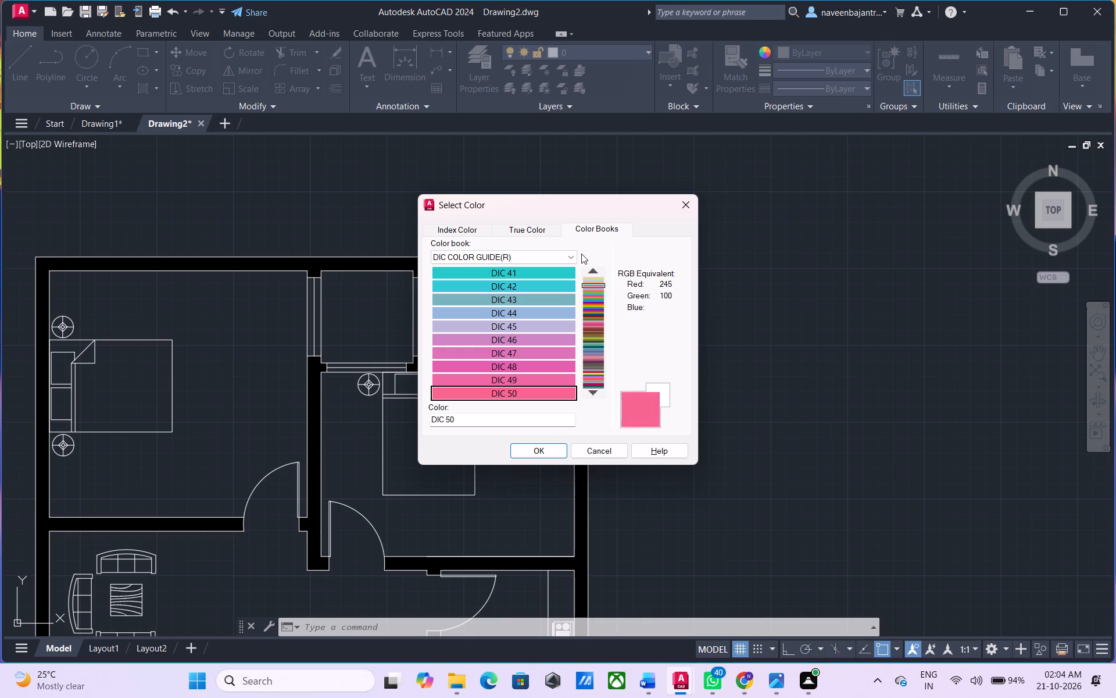
{"action": "key", "text": "Down"}
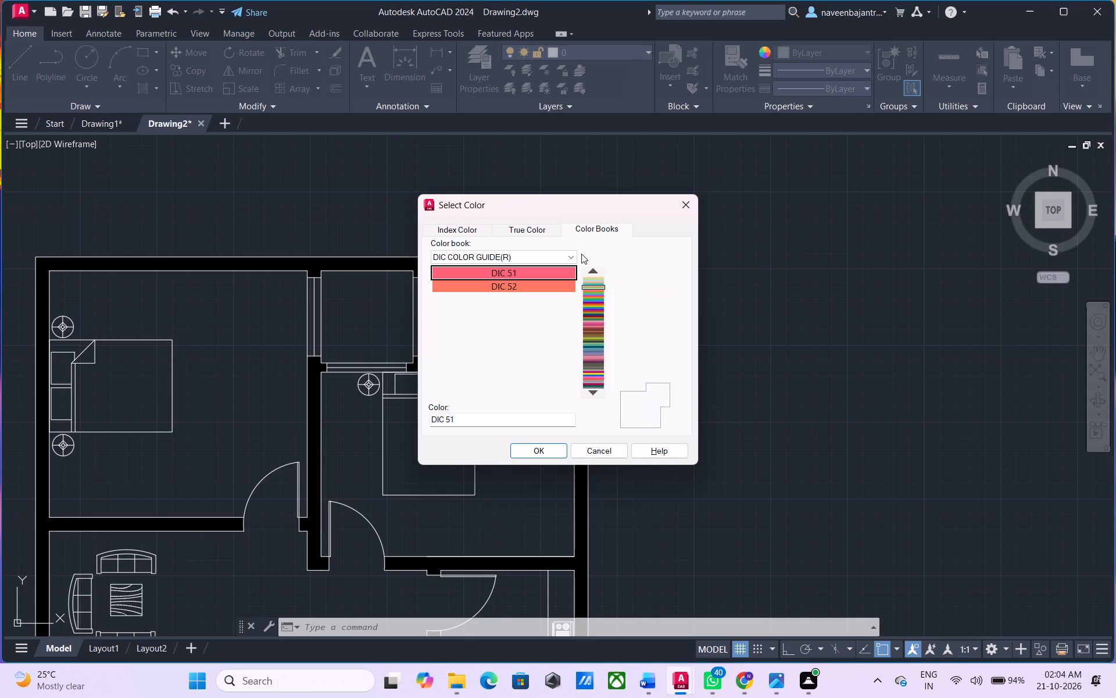
{"action": "key", "text": "Down"}
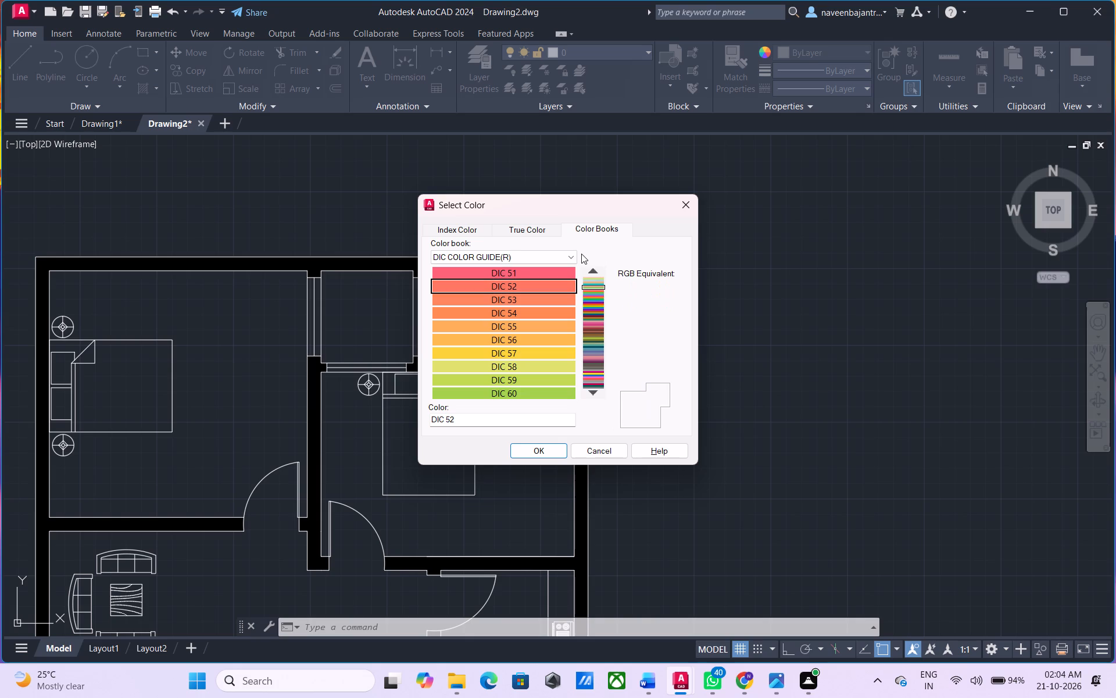
{"action": "key", "text": "Down"}
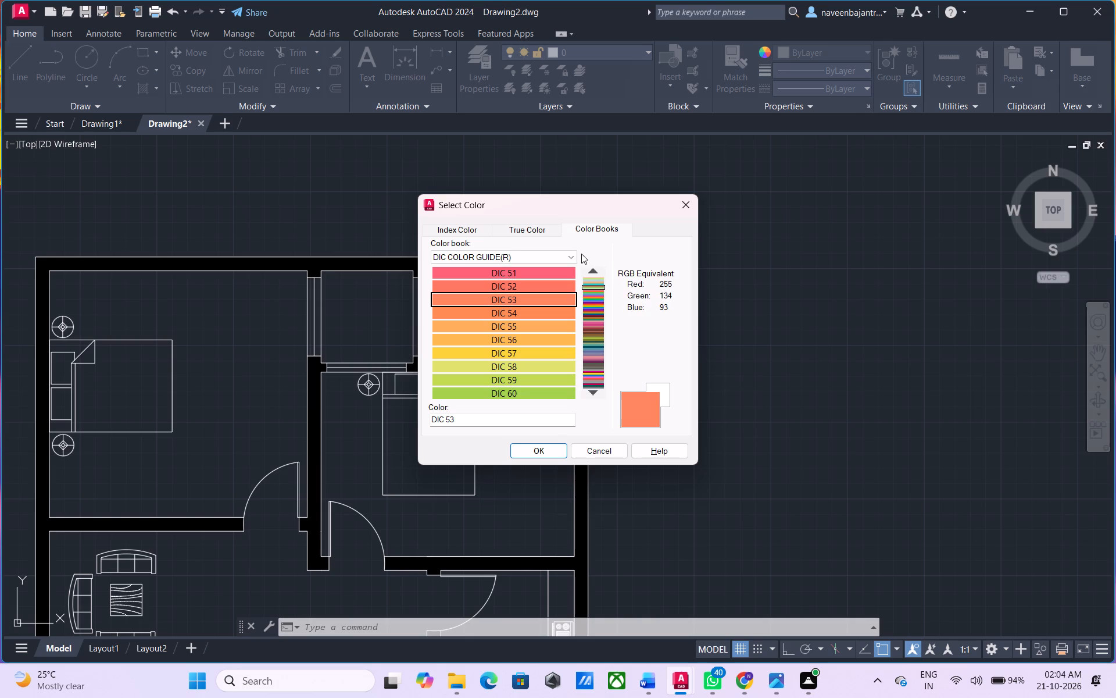
{"action": "key", "text": "Down"}
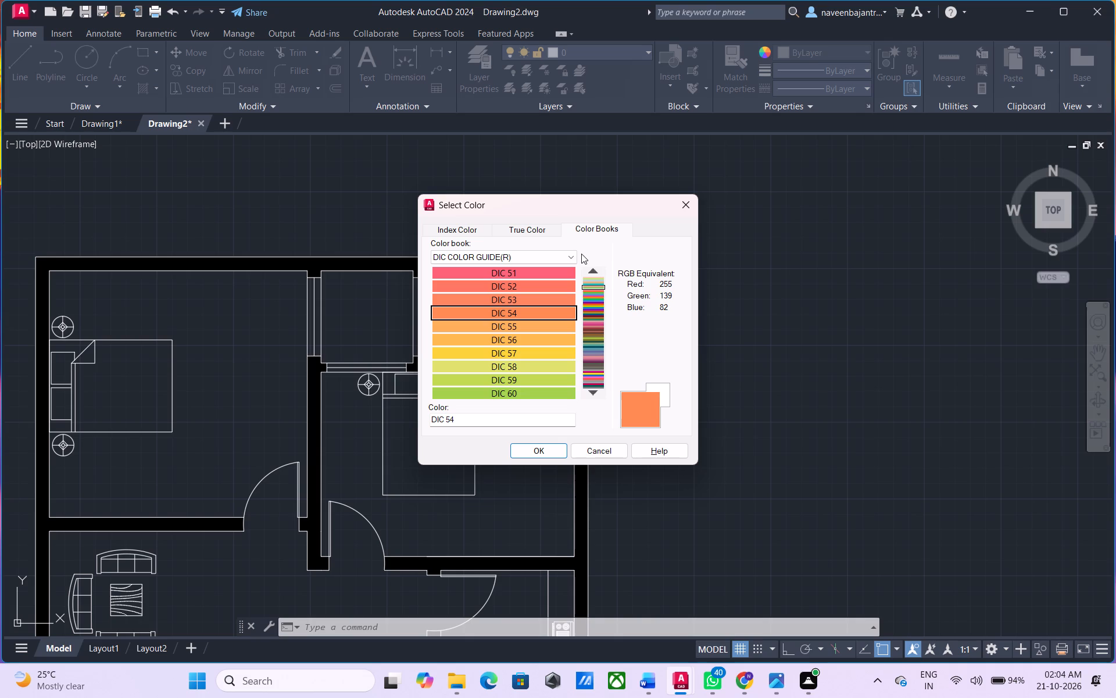
{"action": "key", "text": "Down"}
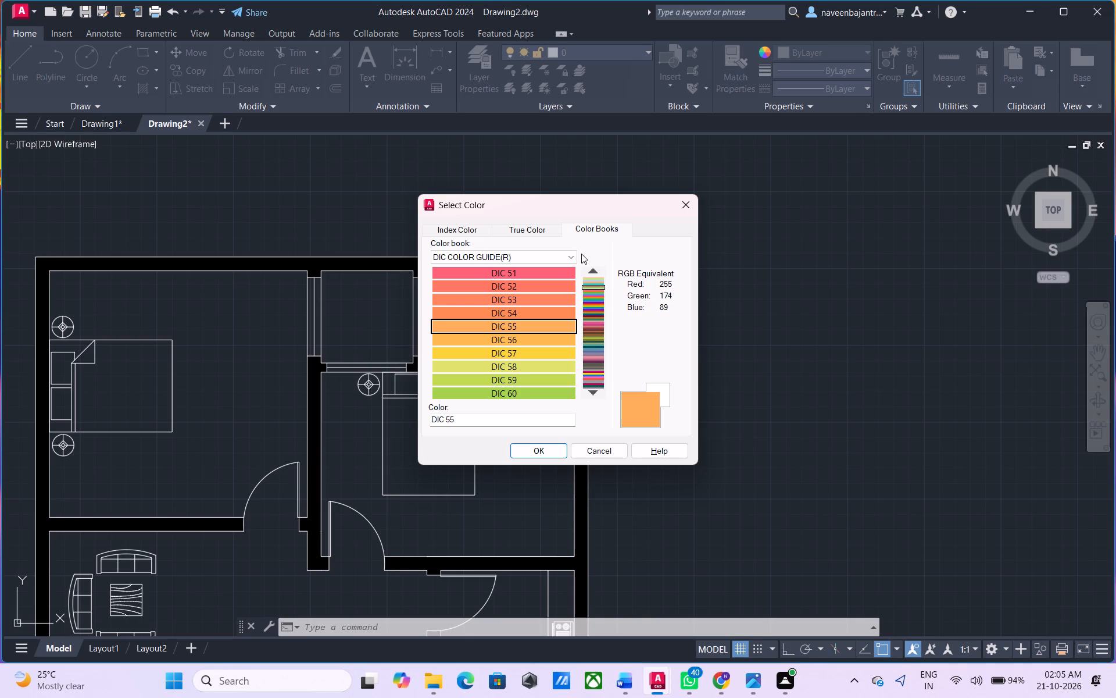
{"action": "key", "text": "Down"}
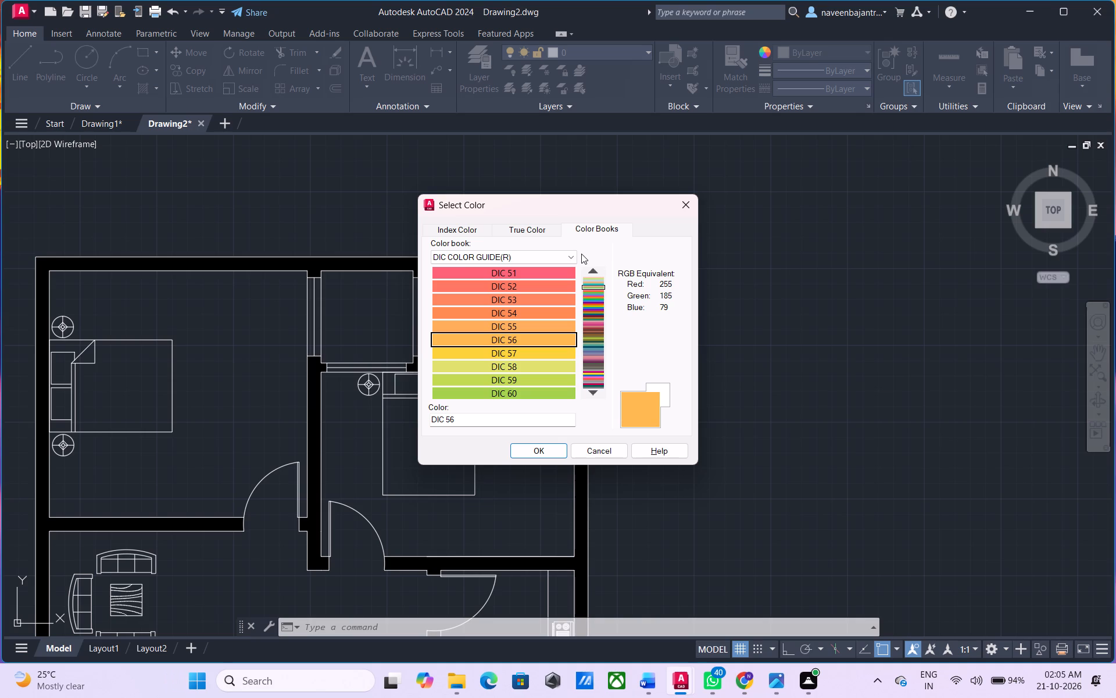
{"action": "key", "text": "Down"}
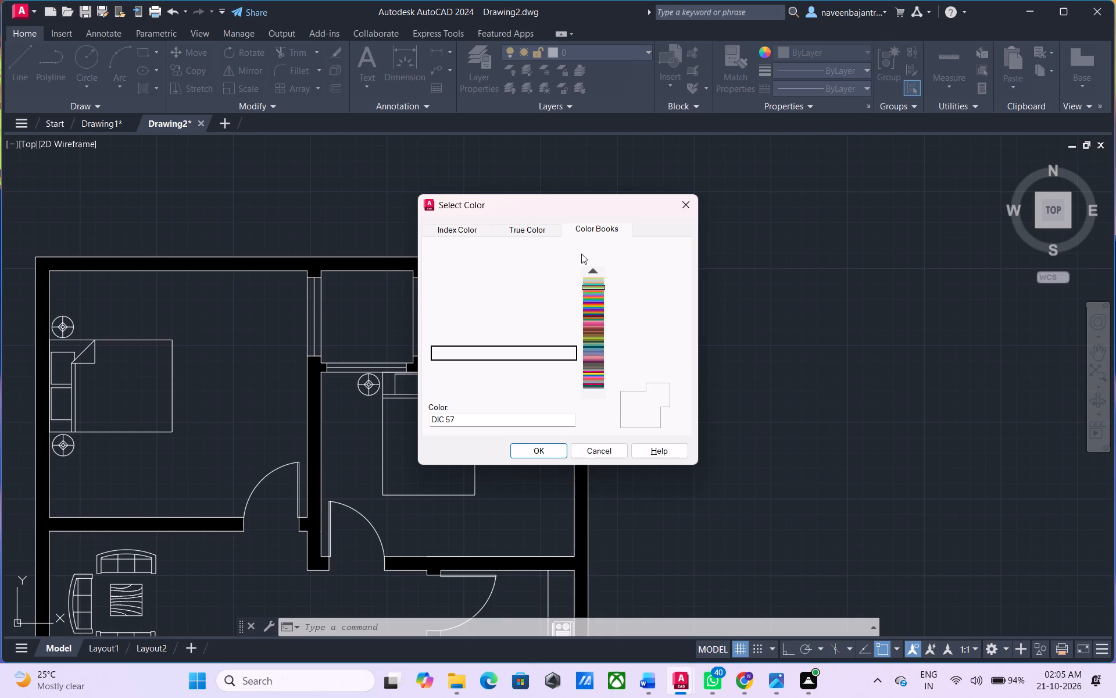
{"action": "key", "text": "Down"}
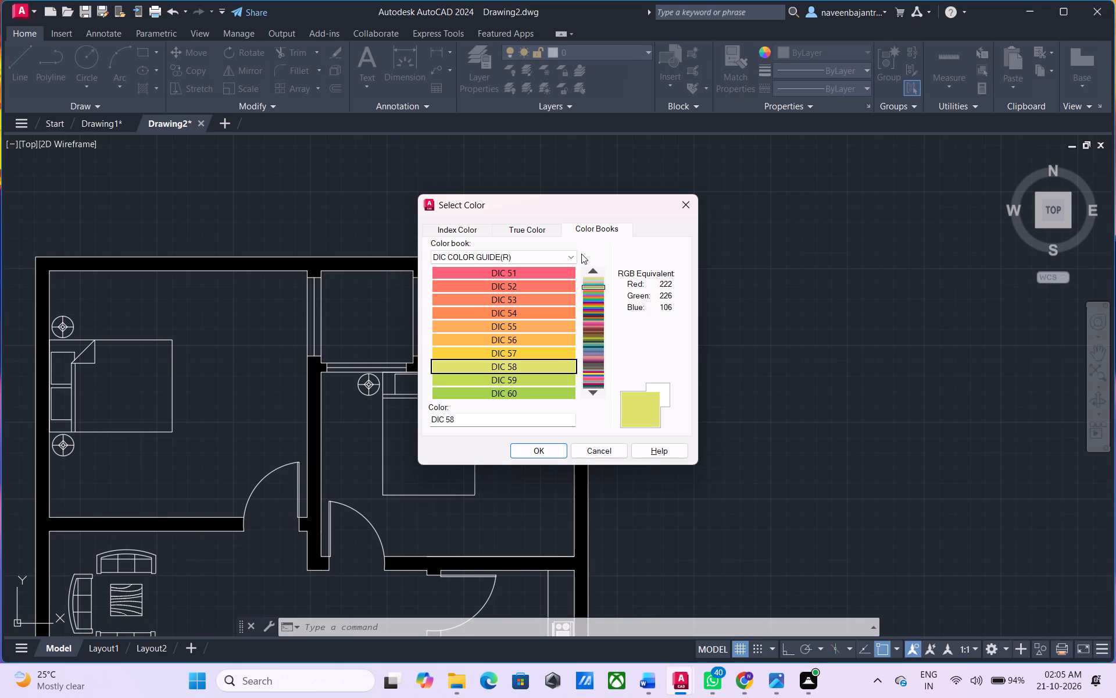
{"action": "key", "text": "Down"}
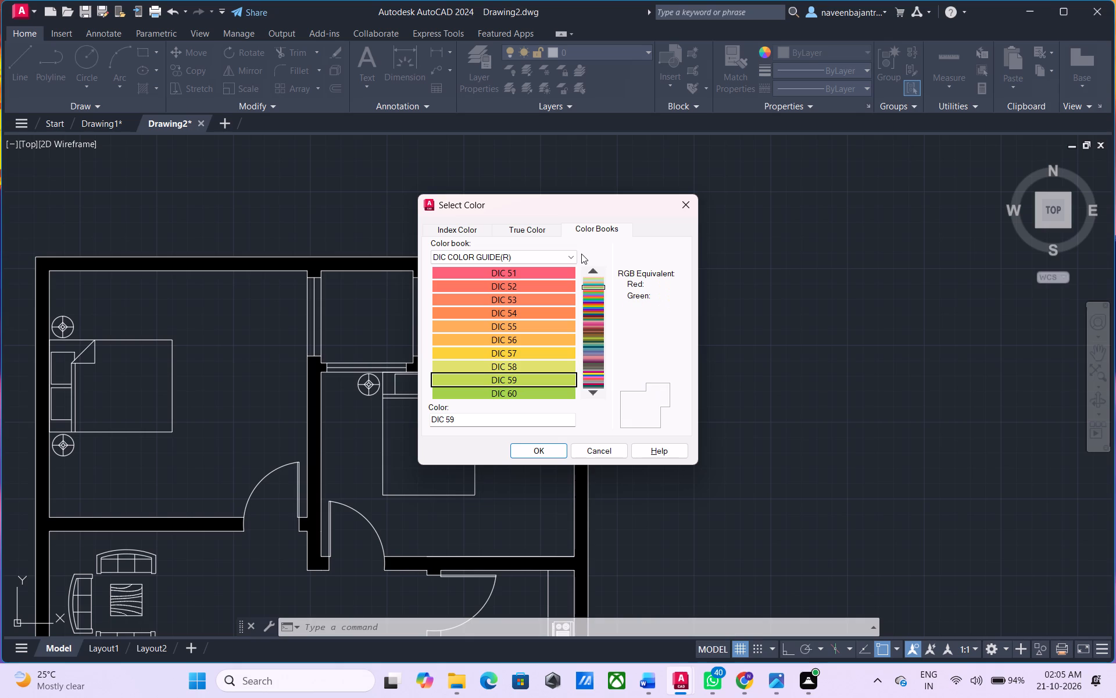
{"action": "key", "text": "Down"}
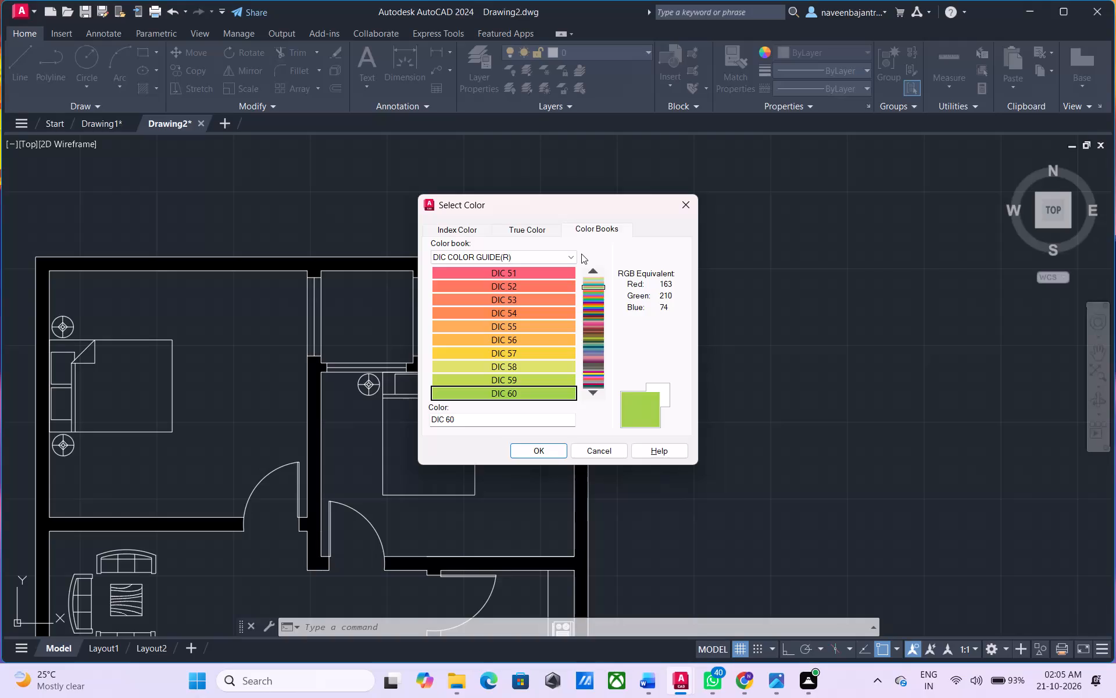
{"action": "key", "text": "Down"}
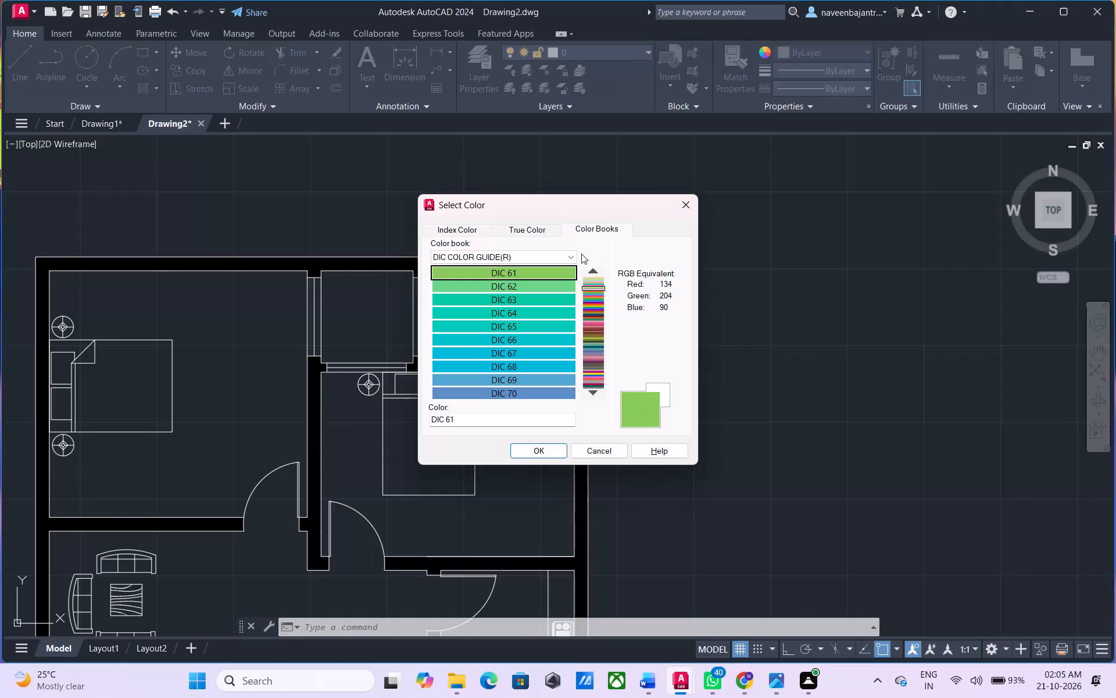
{"action": "key", "text": "Down"}
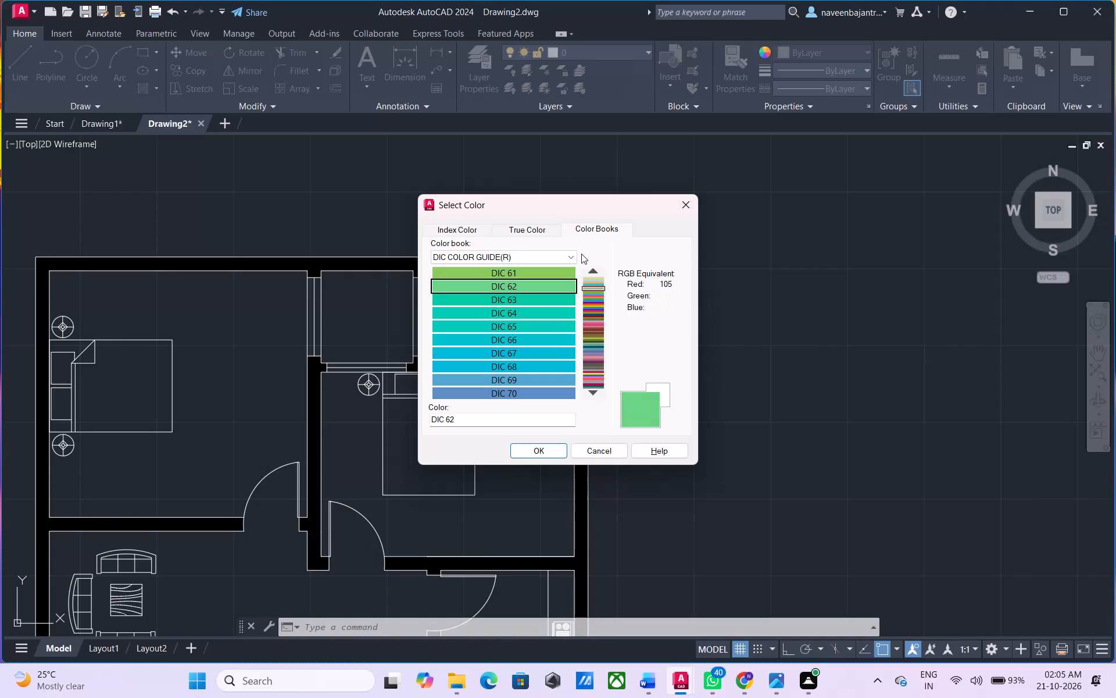
{"action": "key", "text": "Down"}
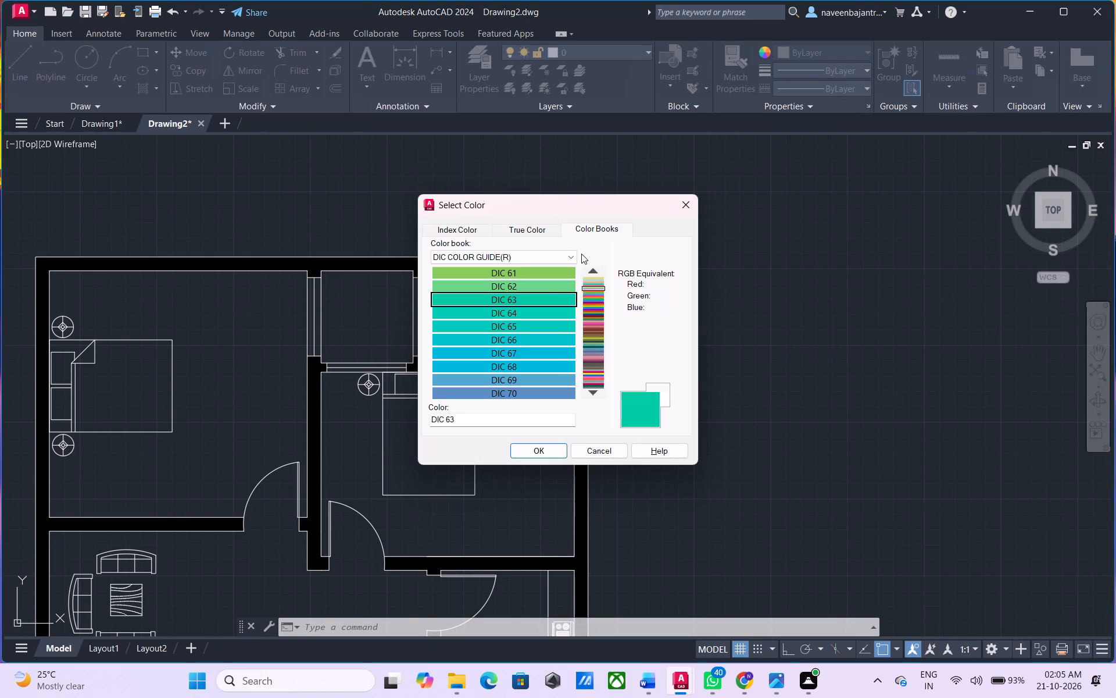
{"action": "key", "text": "Down"}
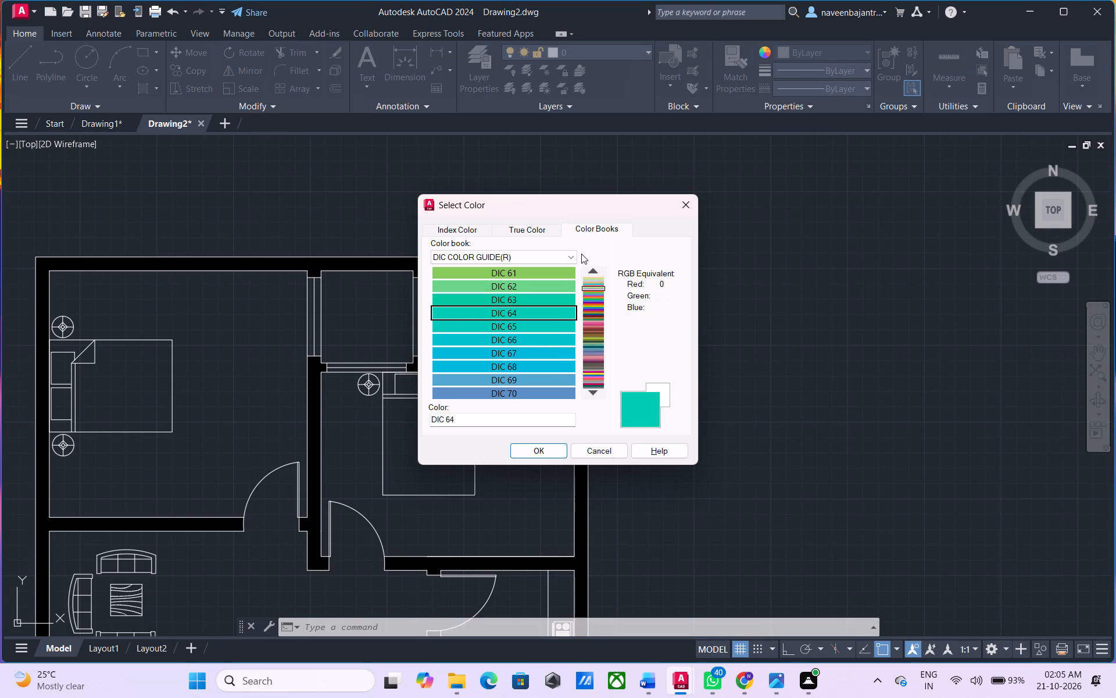
{"action": "key", "text": "Down"}
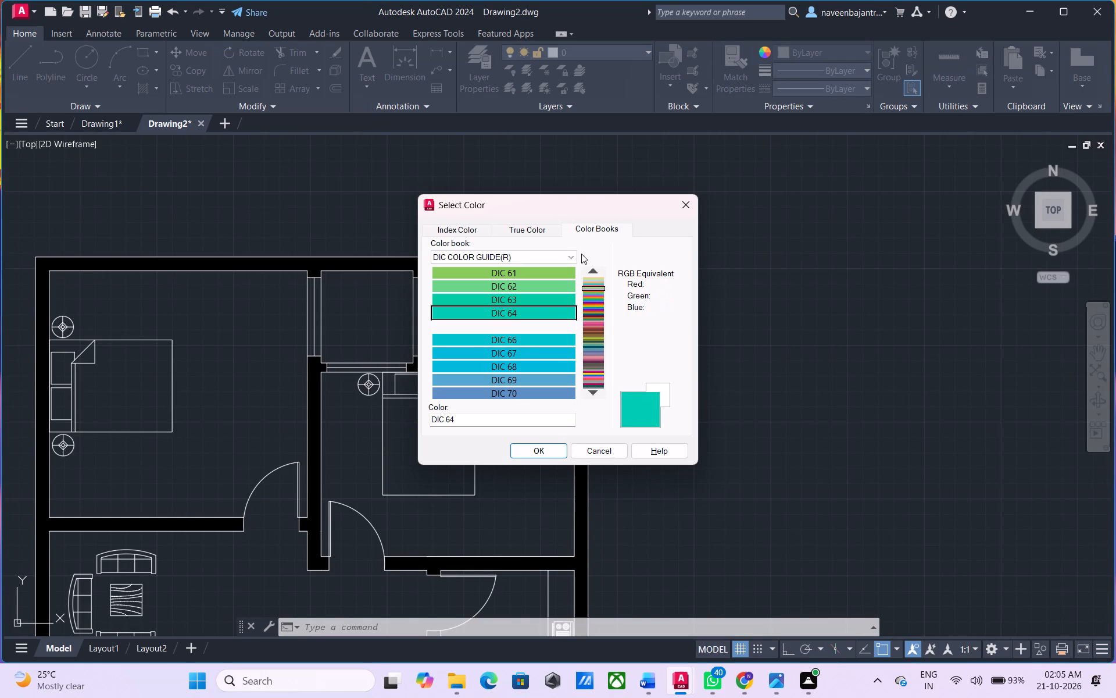
{"action": "key", "text": "Down"}
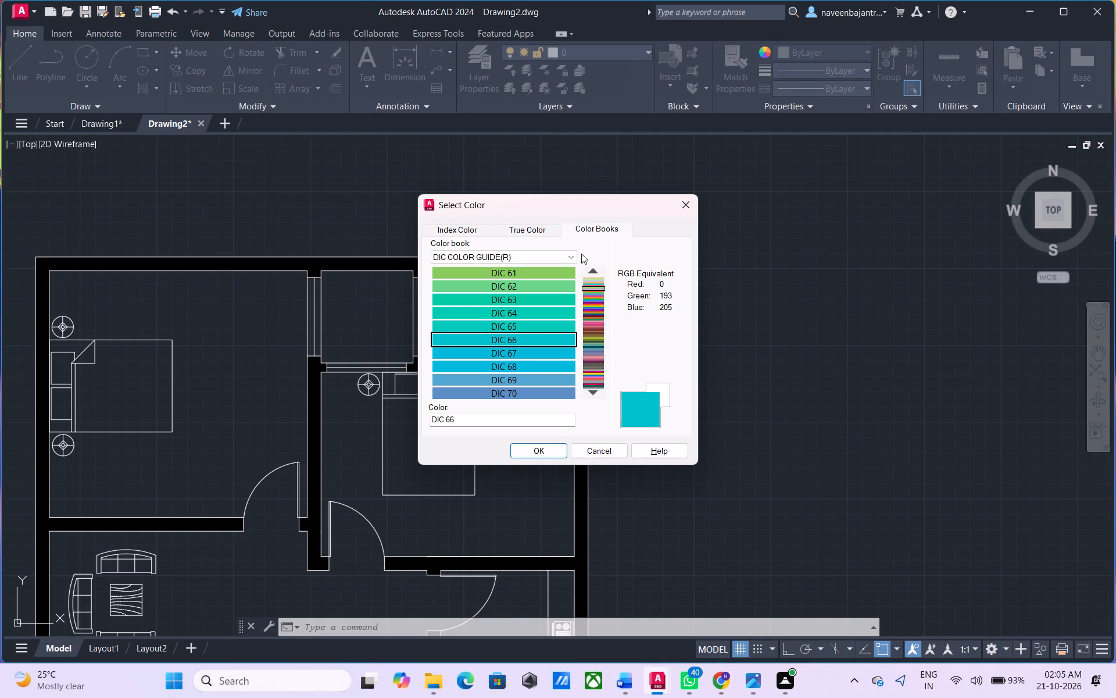
Continue previewing the DIC COLOR GUIDE(R) swatches one by one from DIC 67 to DIC 102 for an object color.
{"action": "key", "text": "Down"}
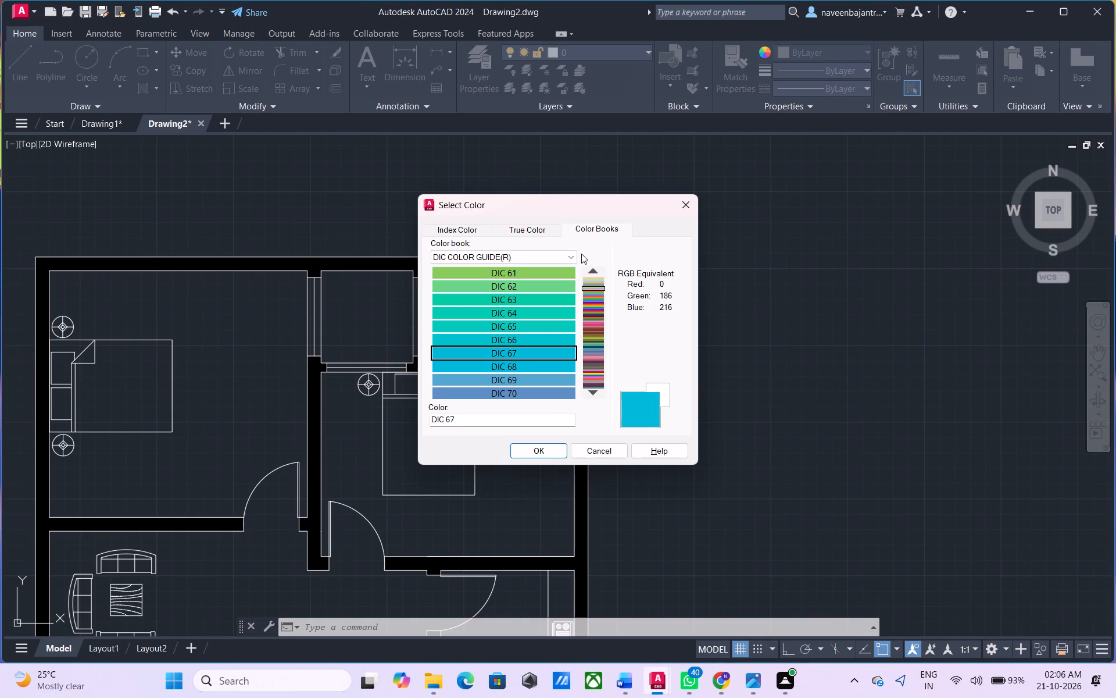
{"action": "key", "text": "Down"}
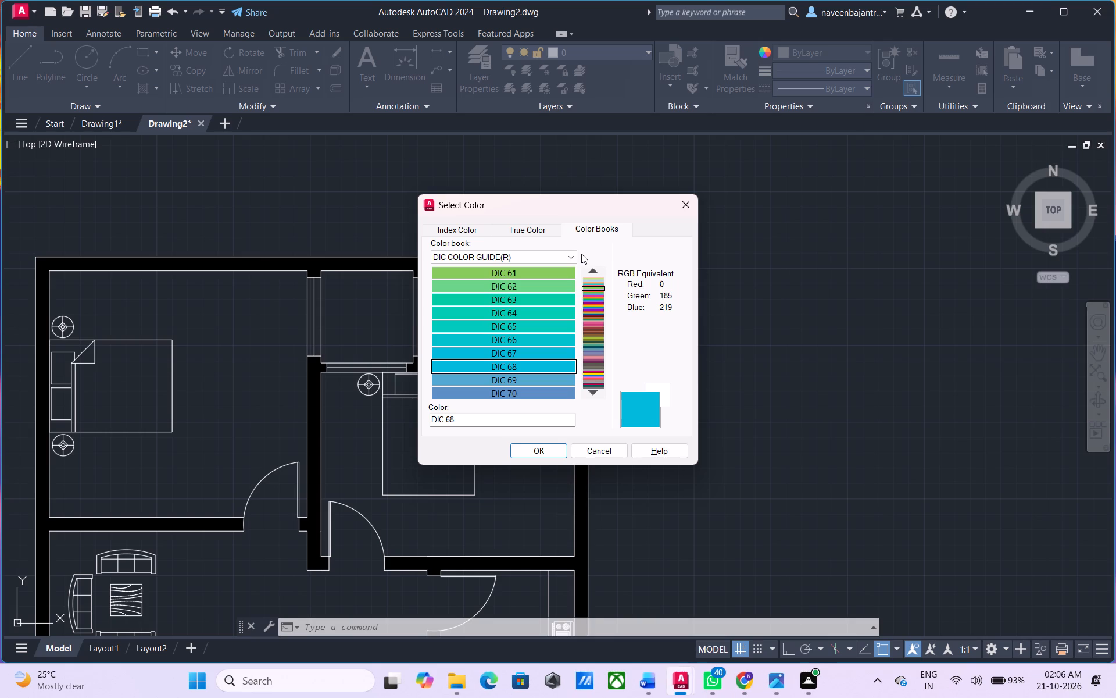
{"action": "key", "text": "Down"}
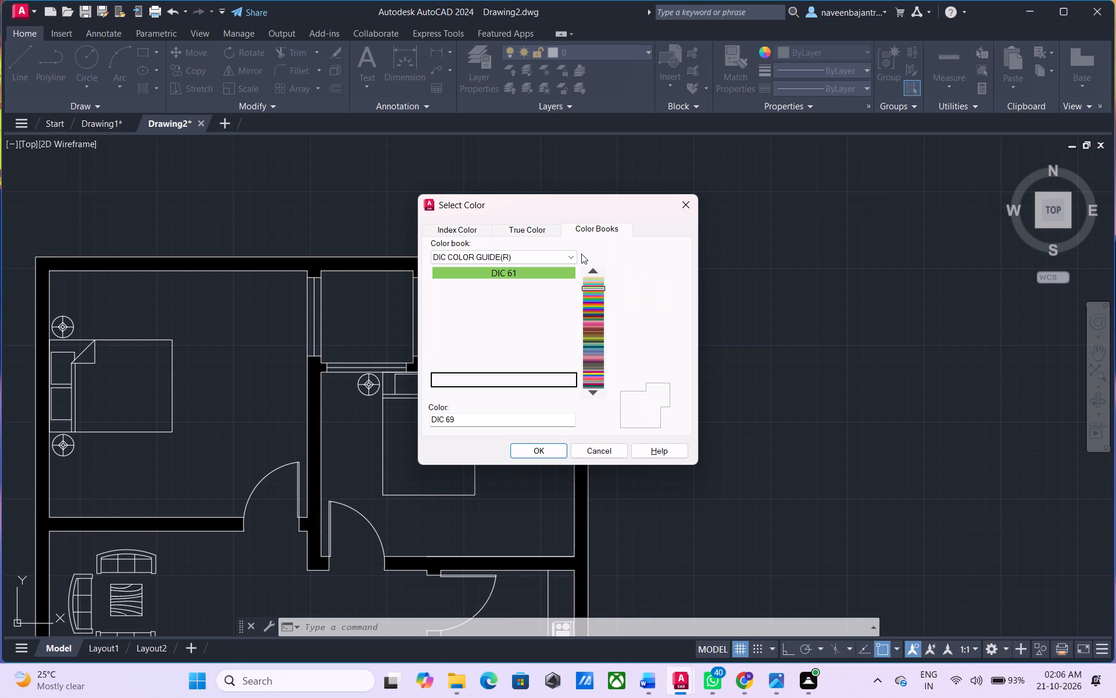
{"action": "key", "text": "Down"}
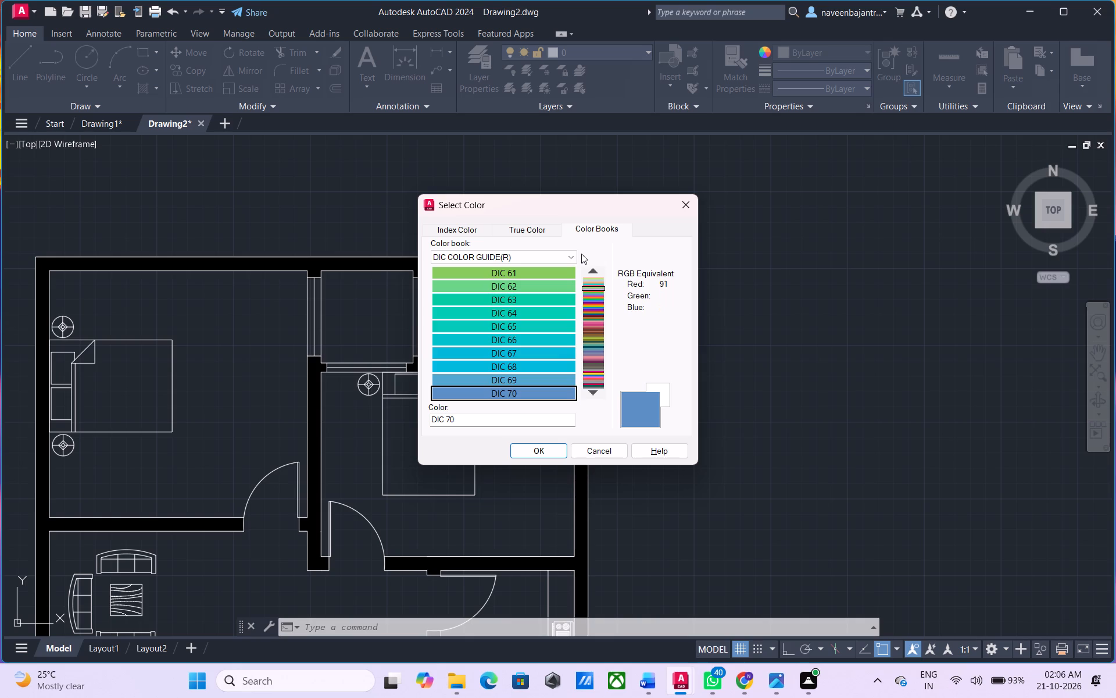
{"action": "key", "text": "Down"}
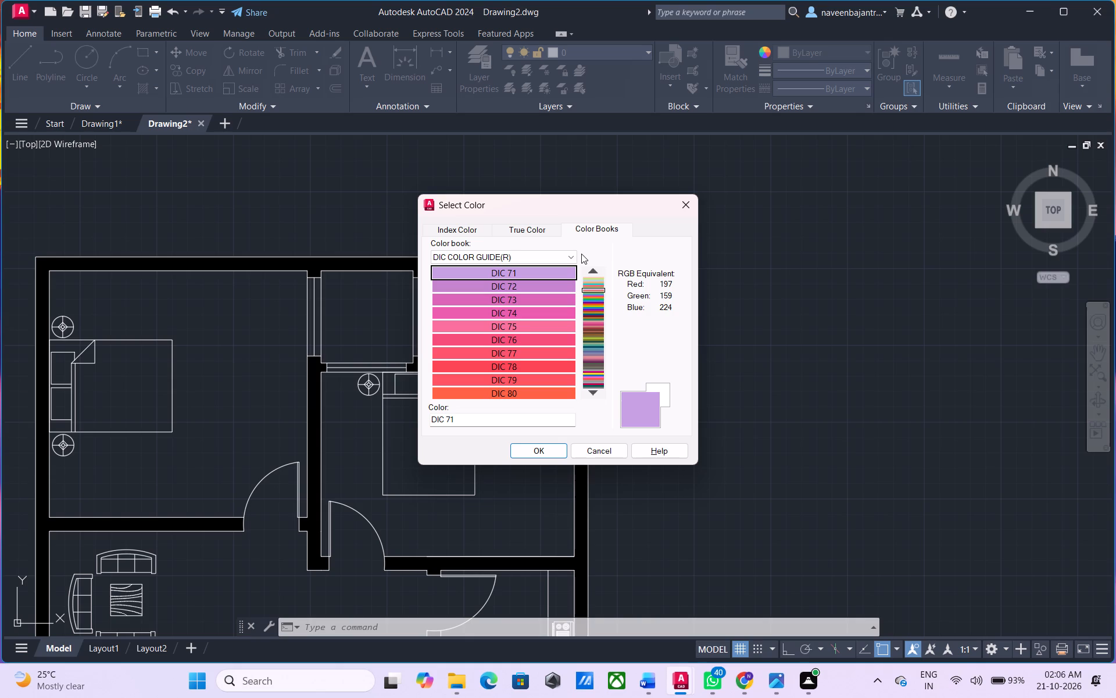
{"action": "key", "text": "Down"}
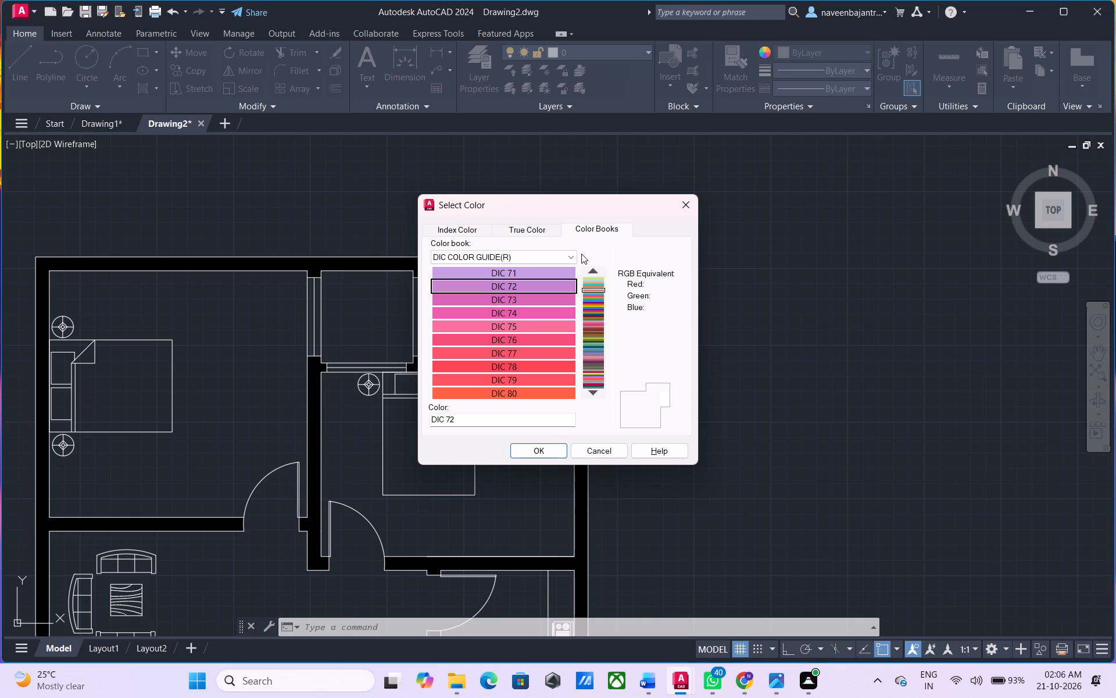
{"action": "key", "text": "Down"}
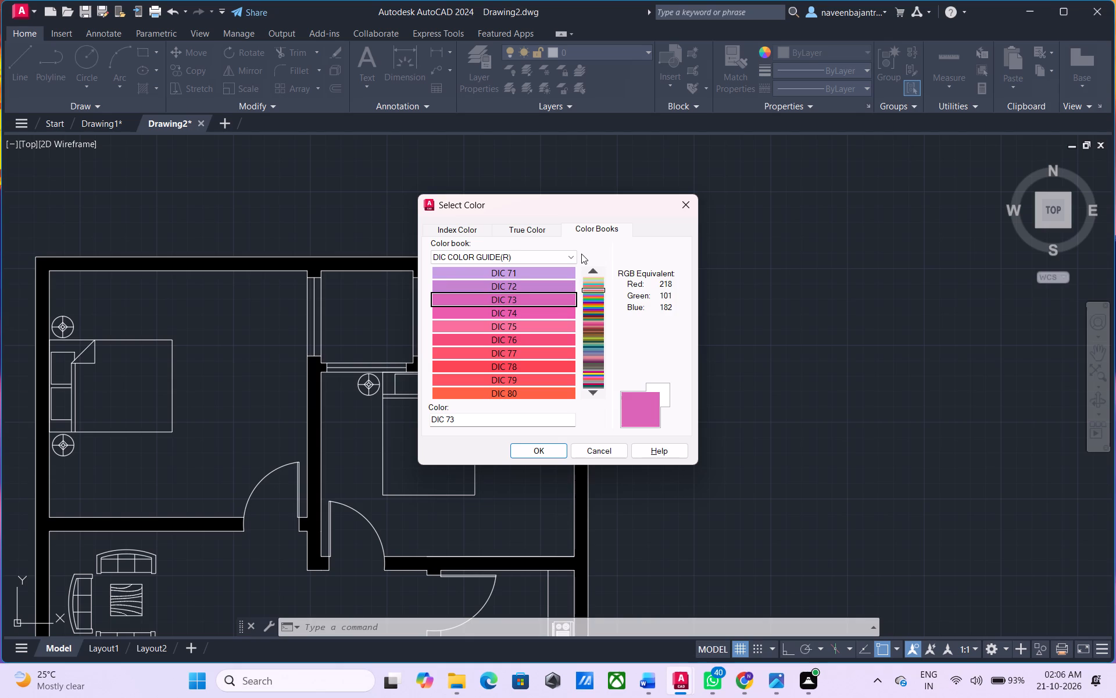
{"action": "key", "text": "Down"}
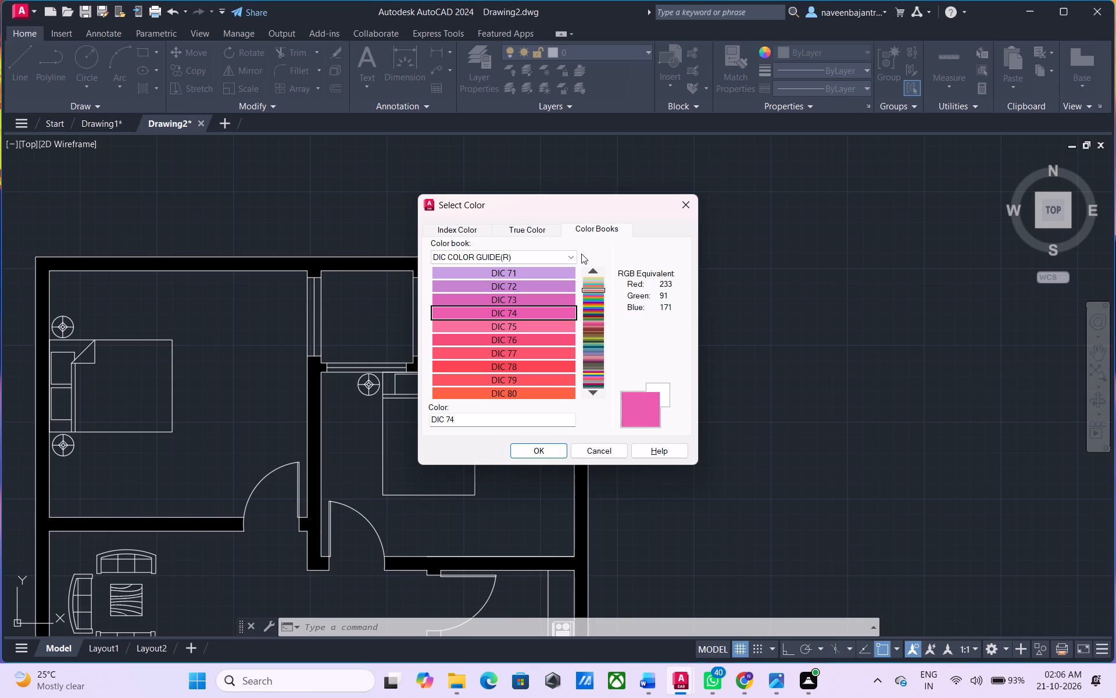
{"action": "key", "text": "Down"}
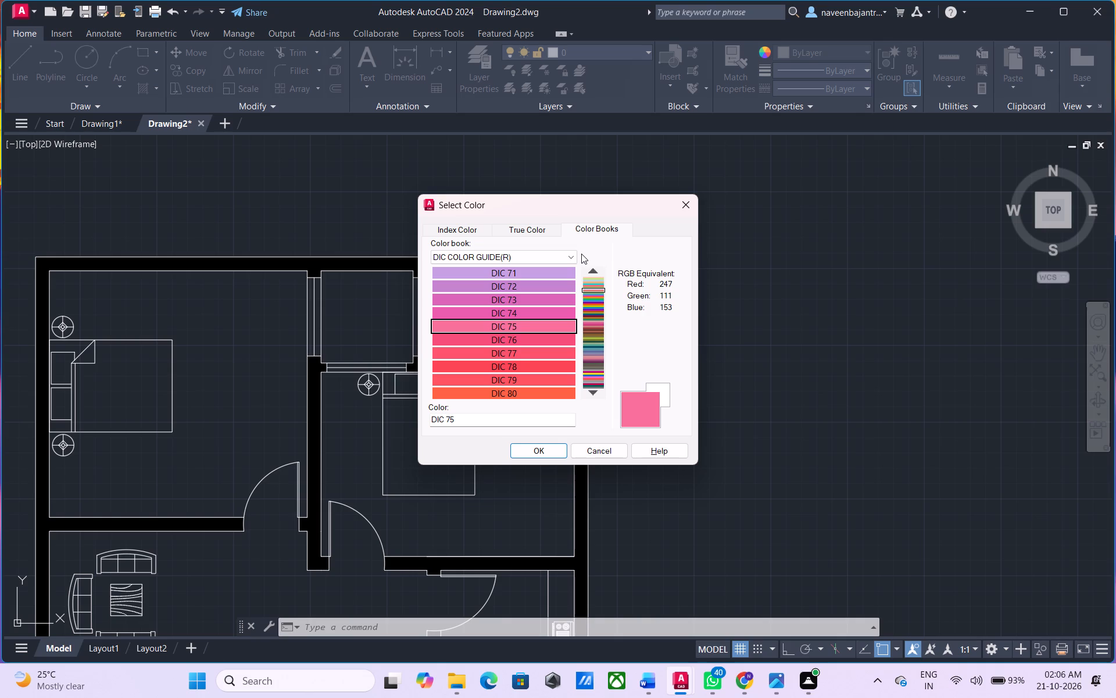
{"action": "key", "text": "Down"}
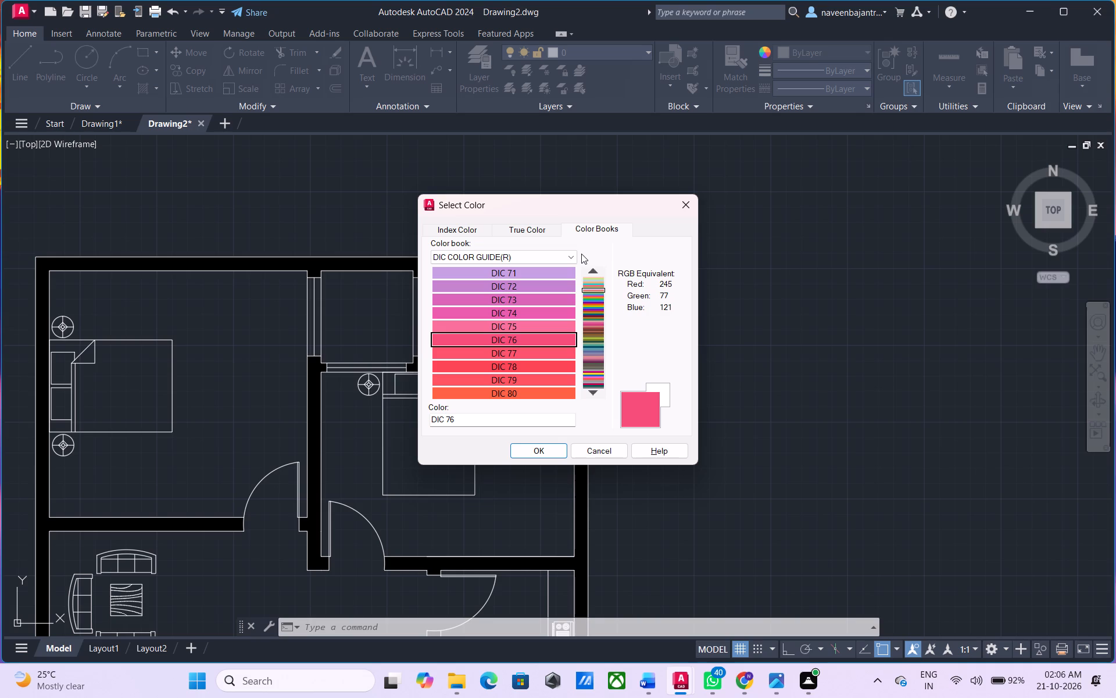
{"action": "key", "text": "Down"}
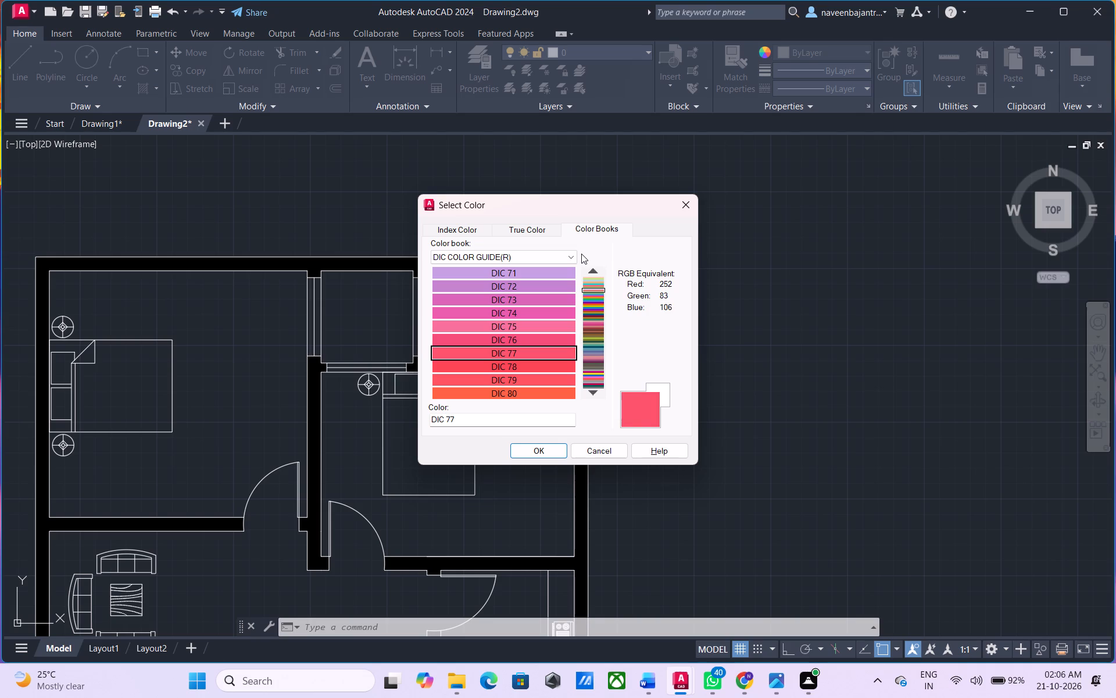
{"action": "key", "text": "Down"}
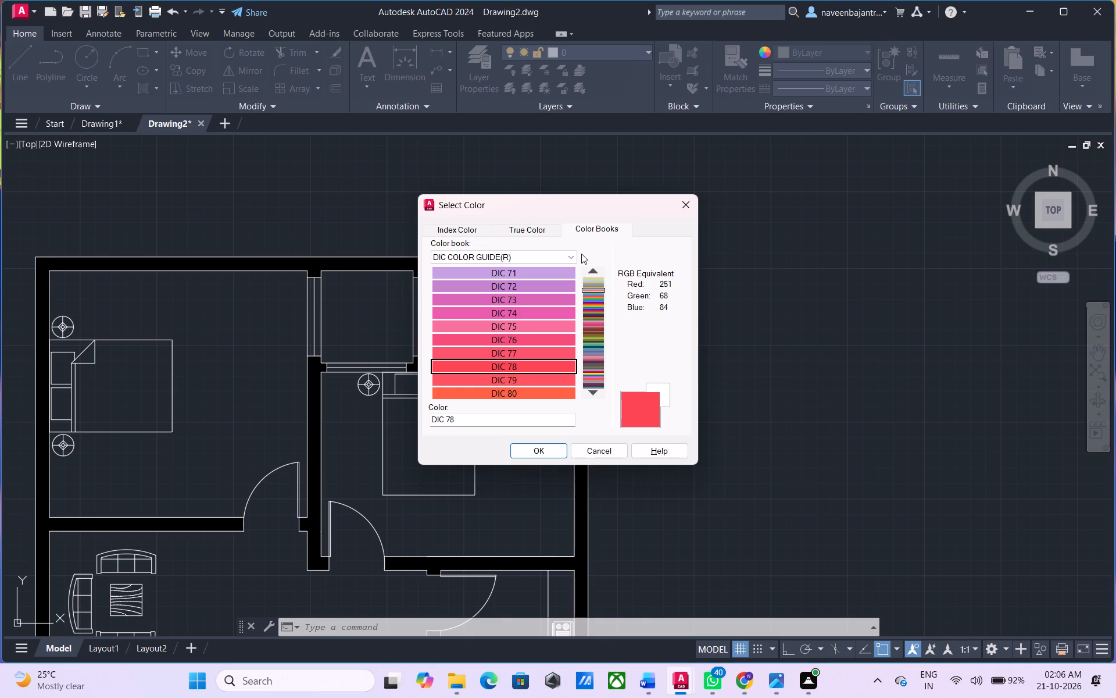
{"action": "key", "text": "Down"}
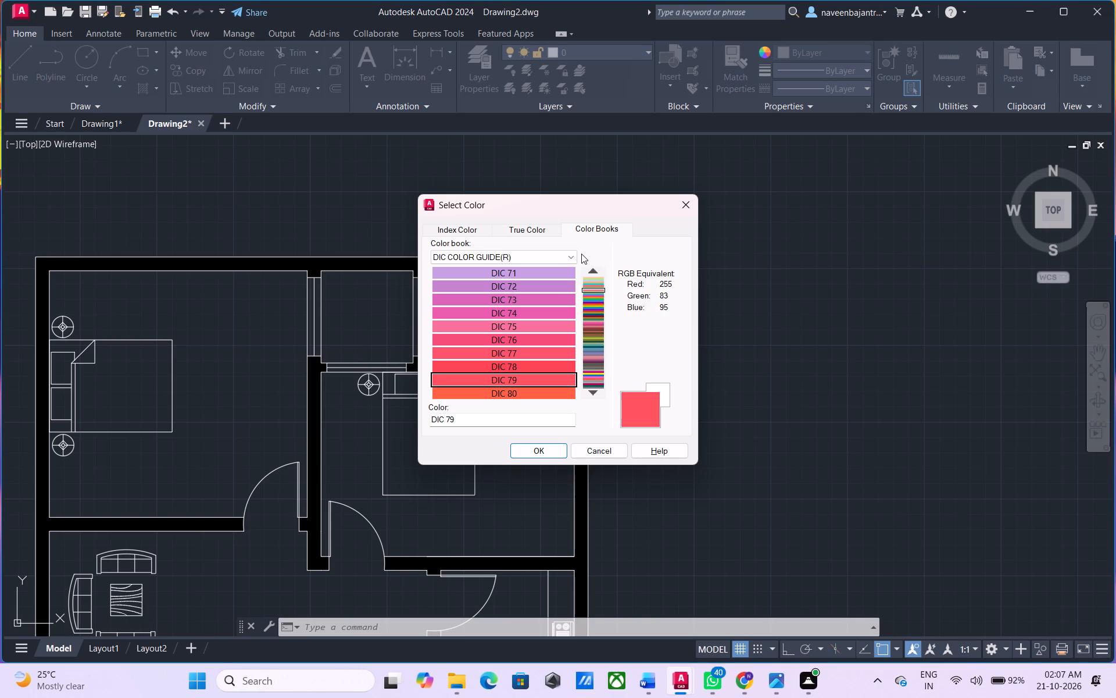
{"action": "key", "text": "Down"}
{"action": "key", "text": "Down"}
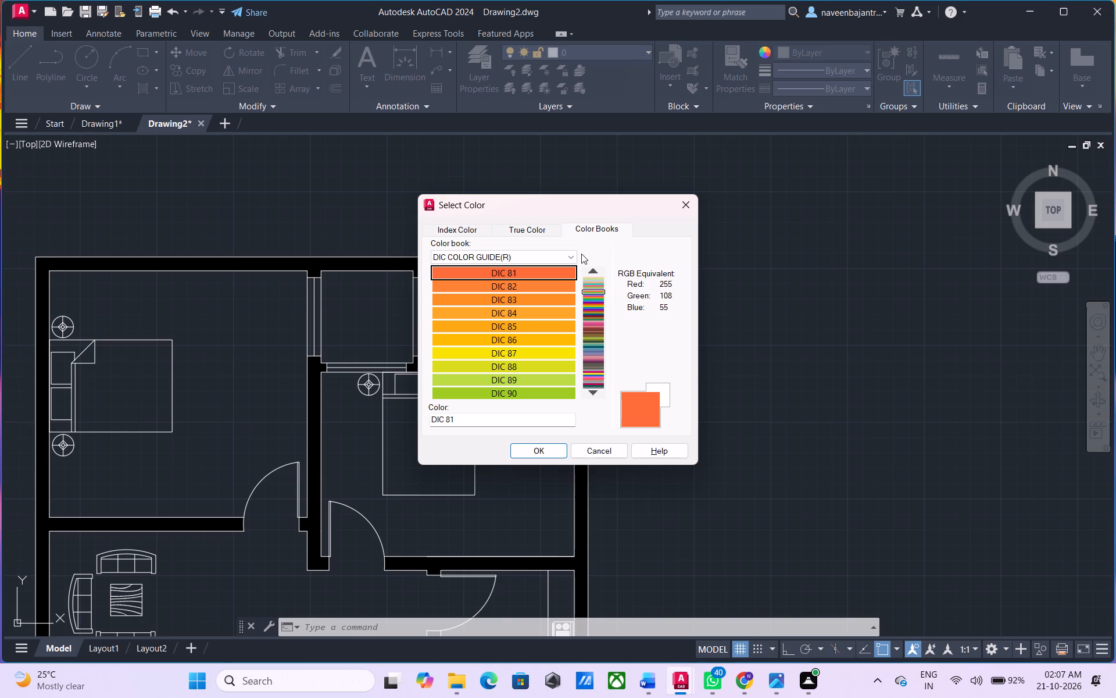
{"action": "key", "text": "Down"}
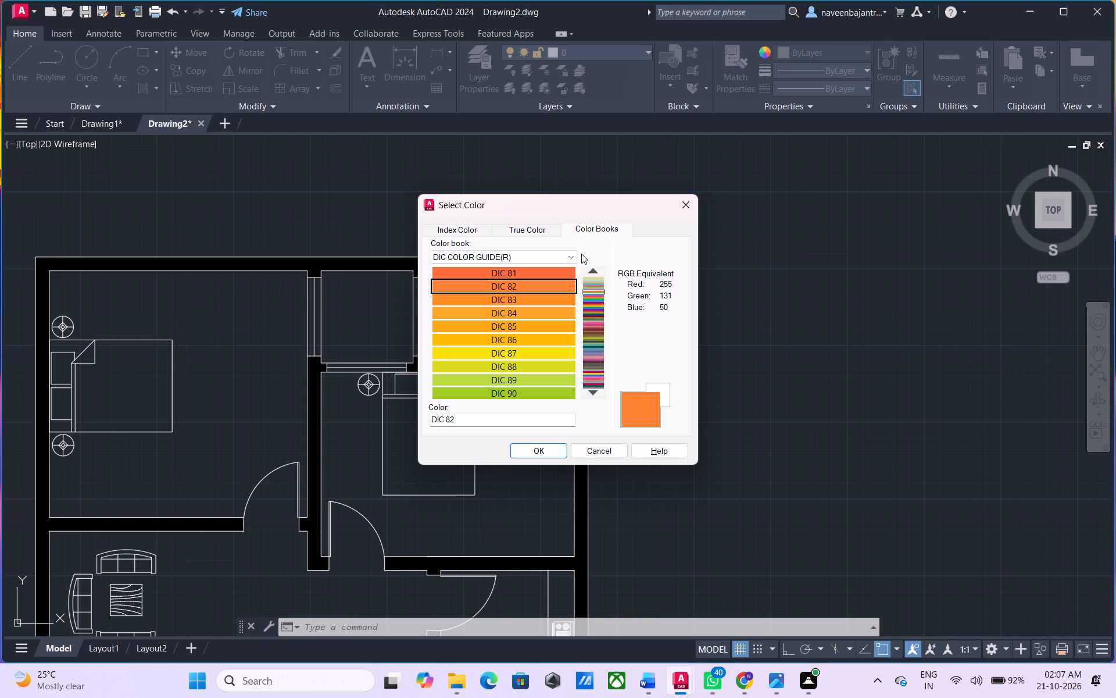
{"action": "key", "text": "Down"}
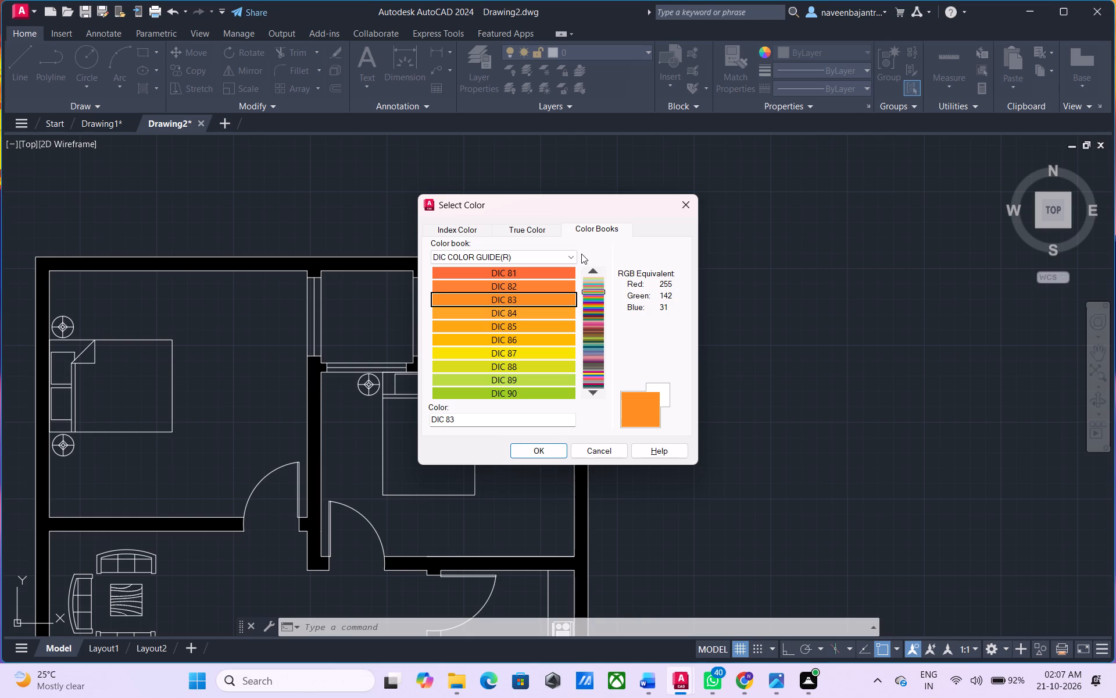
{"action": "key", "text": "Down"}
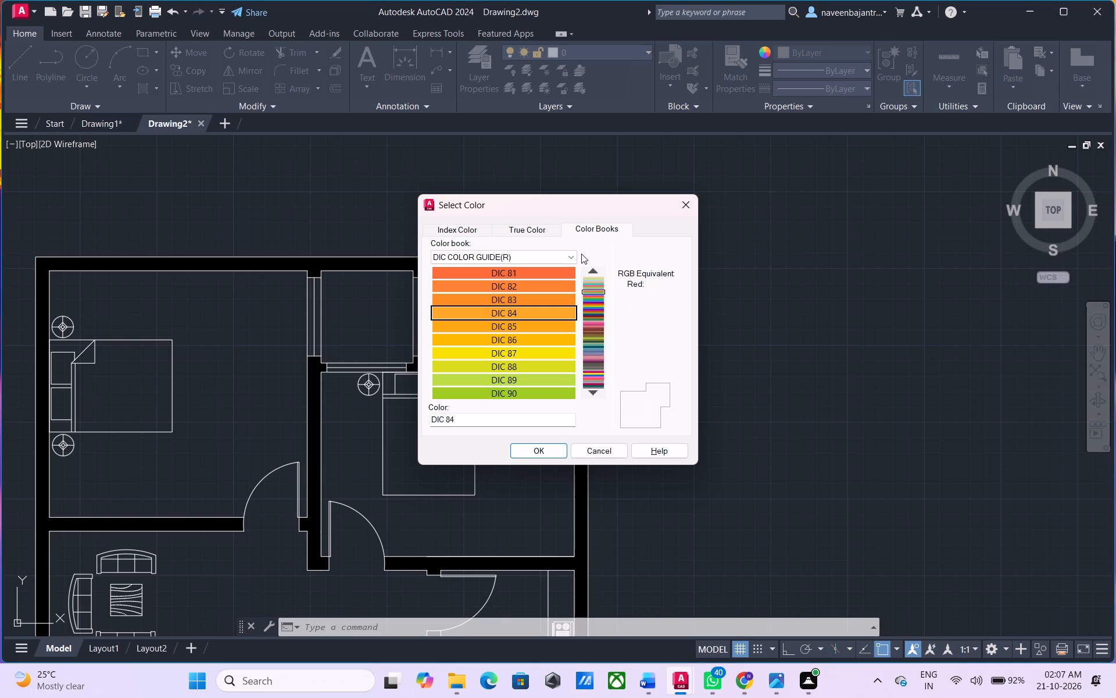
{"action": "key", "text": "Down"}
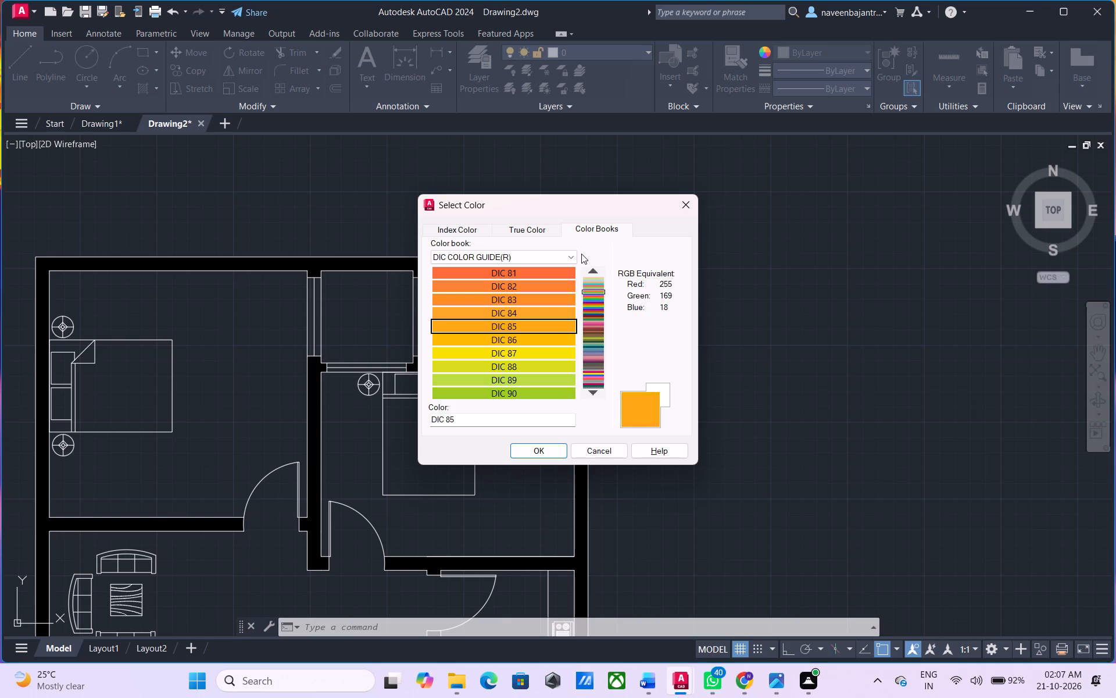
{"action": "key", "text": "Down"}
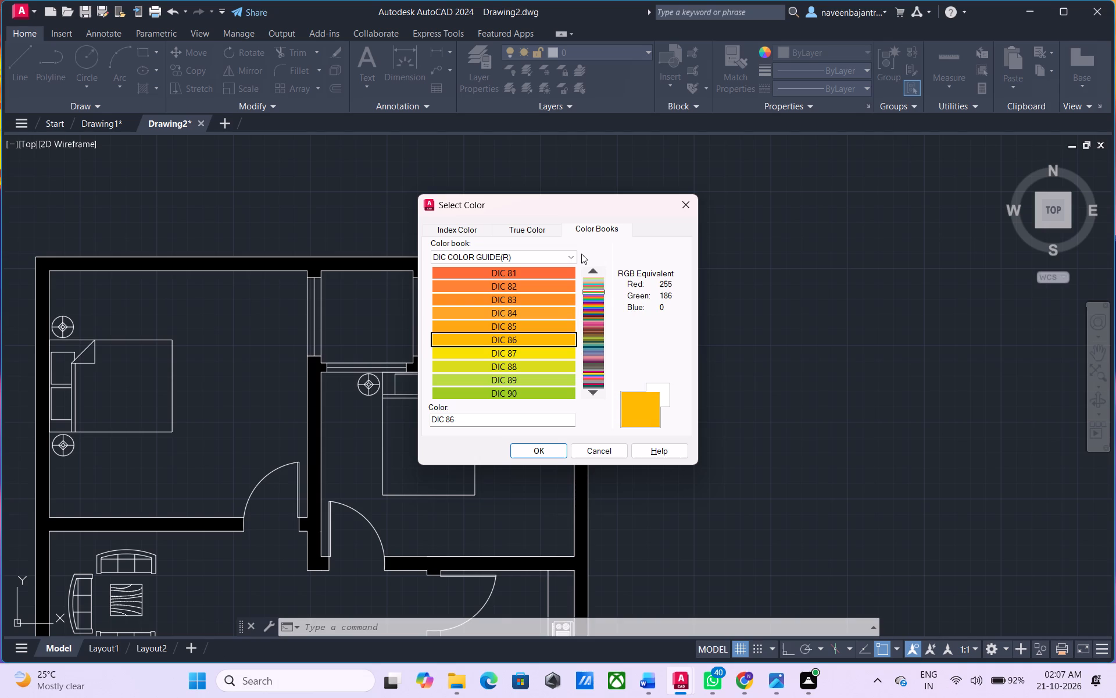
{"action": "key", "text": "Down"}
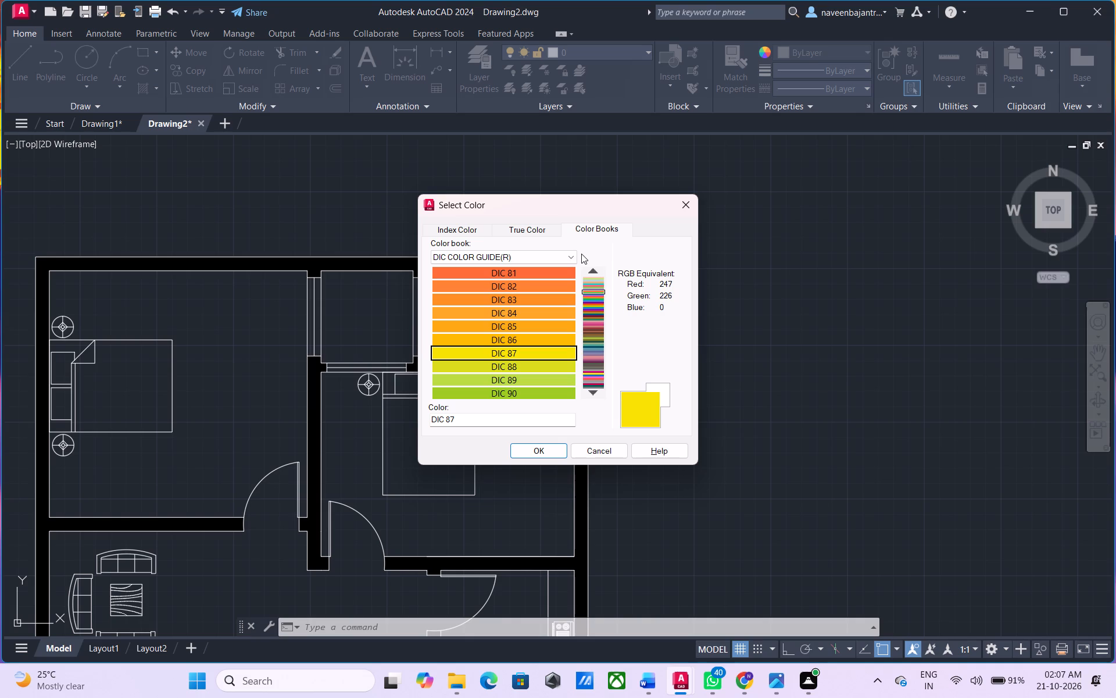
{"action": "key", "text": "Down"}
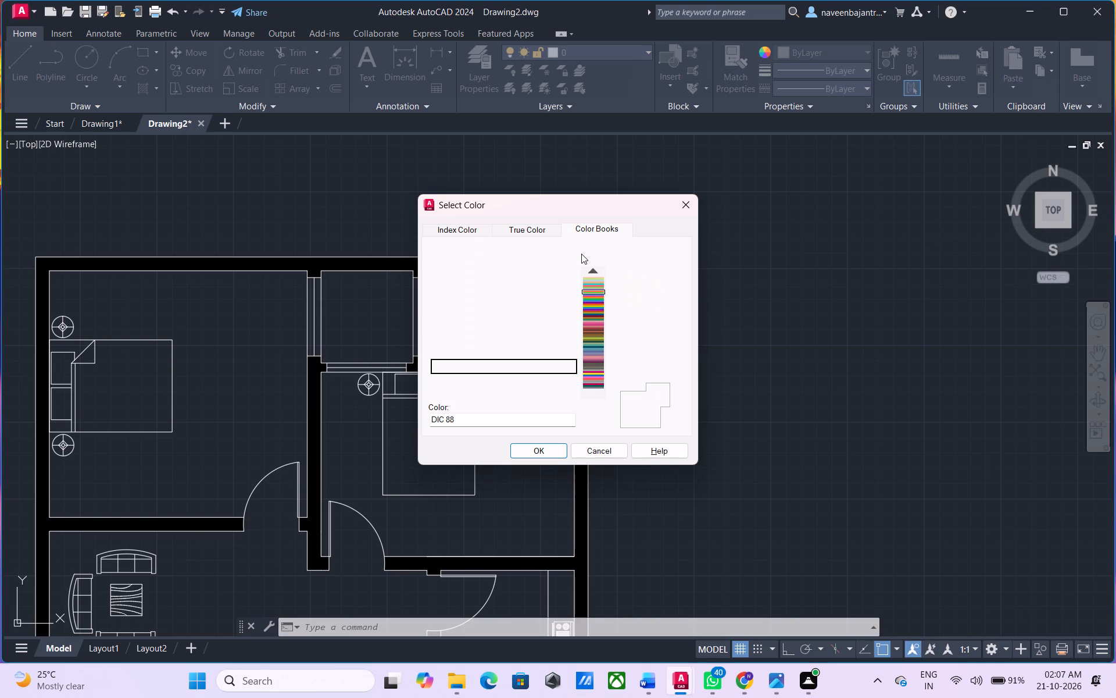
{"action": "key", "text": "Down"}
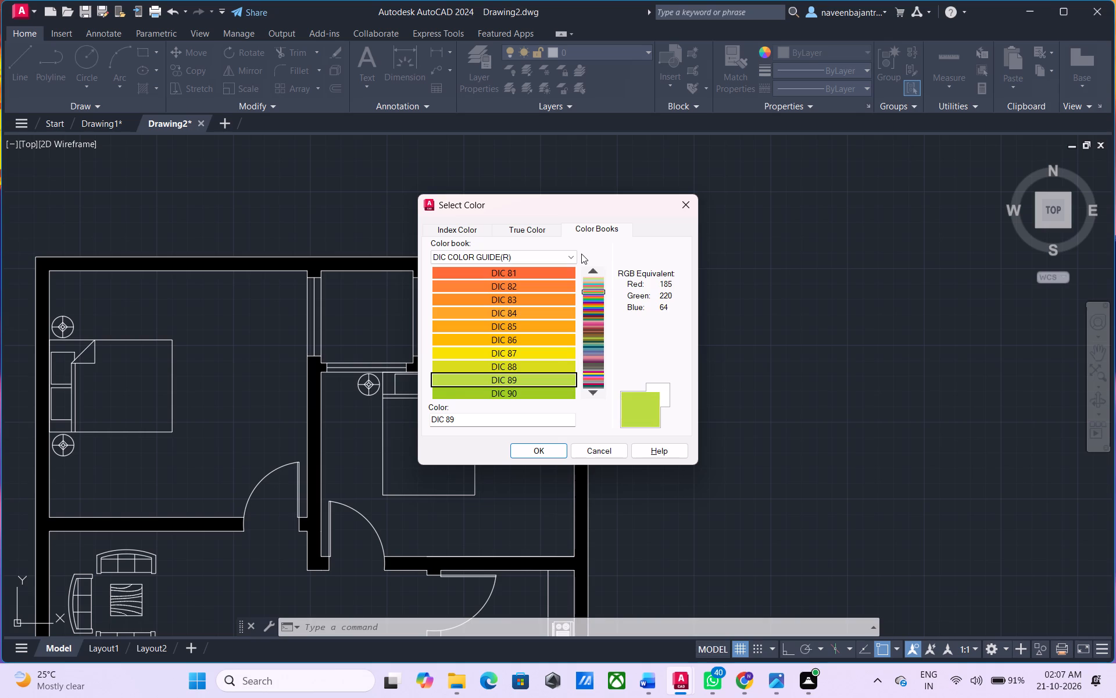
{"action": "key", "text": "Down"}
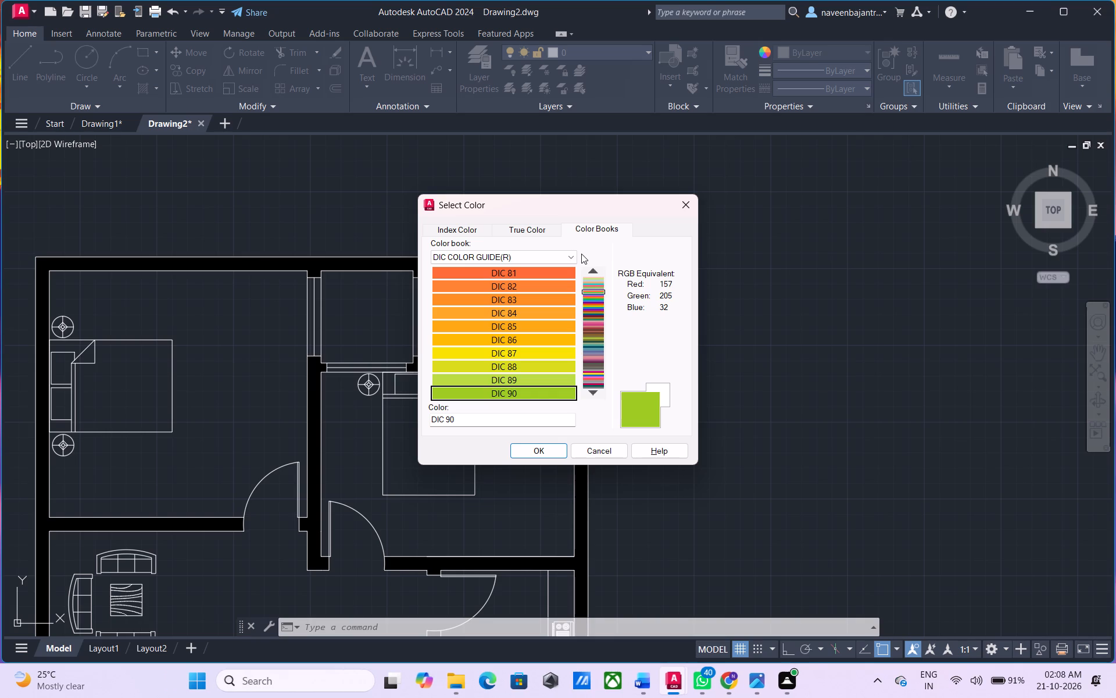
{"action": "key", "text": "Down"}
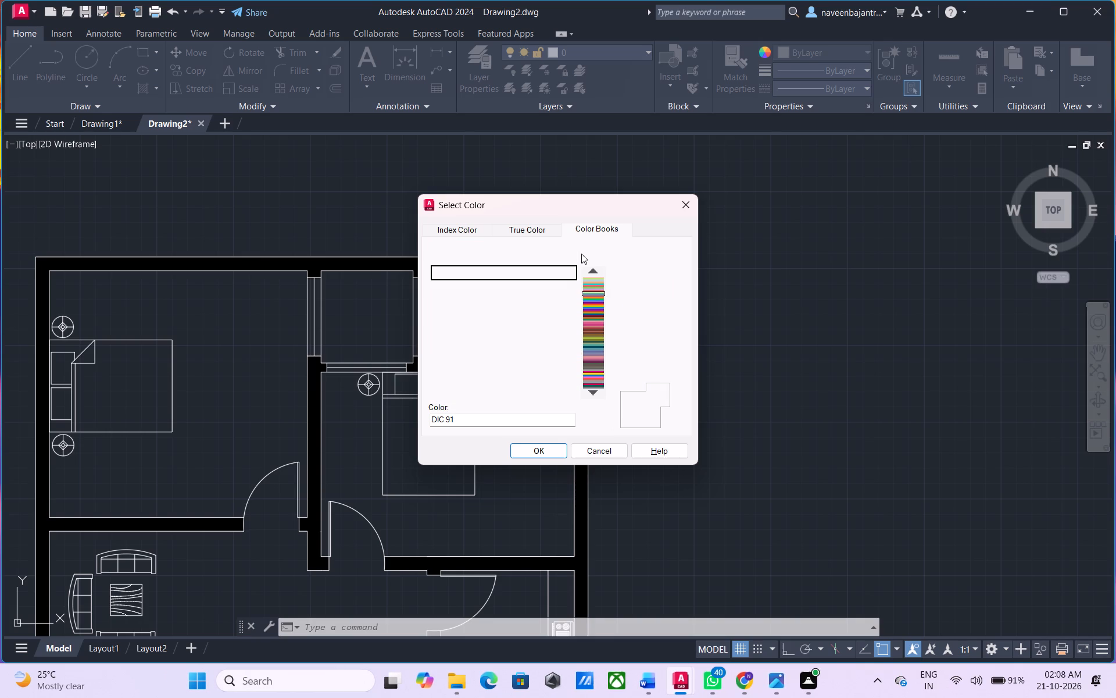
{"action": "key", "text": "Down"}
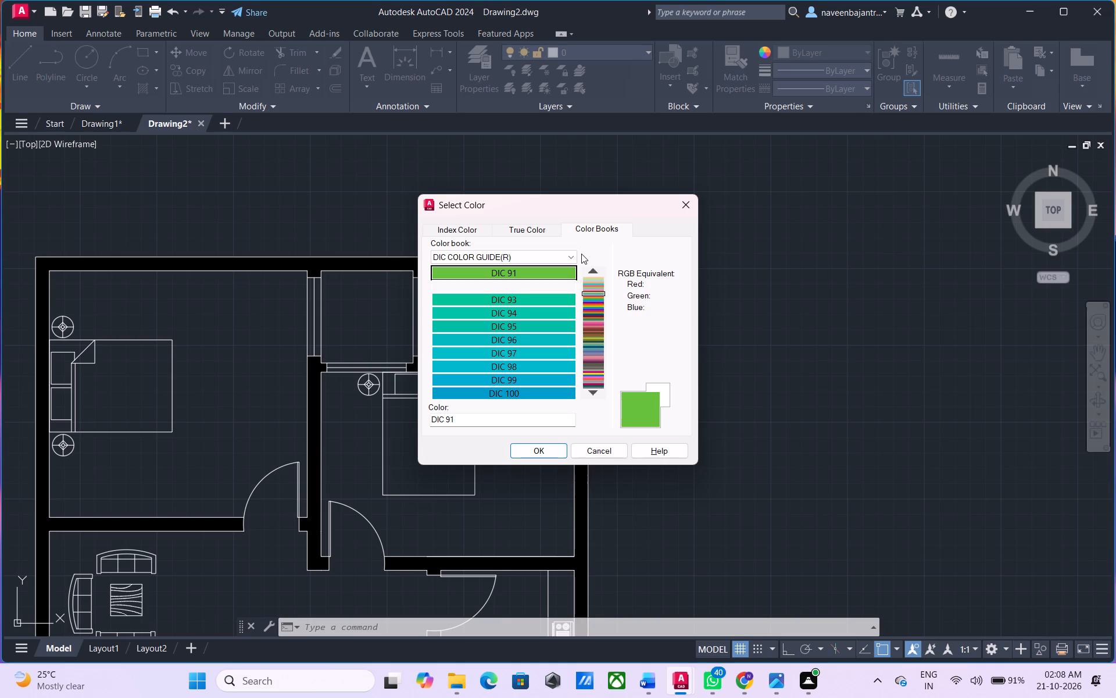
{"action": "key", "text": "Down"}
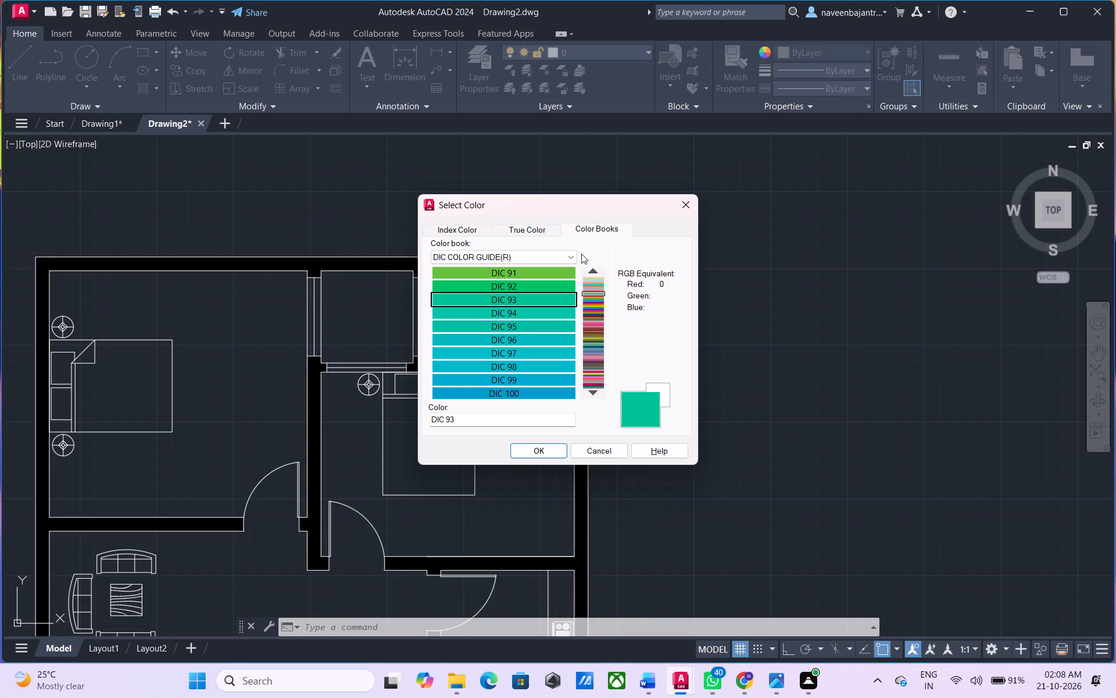
{"action": "key", "text": "Down"}
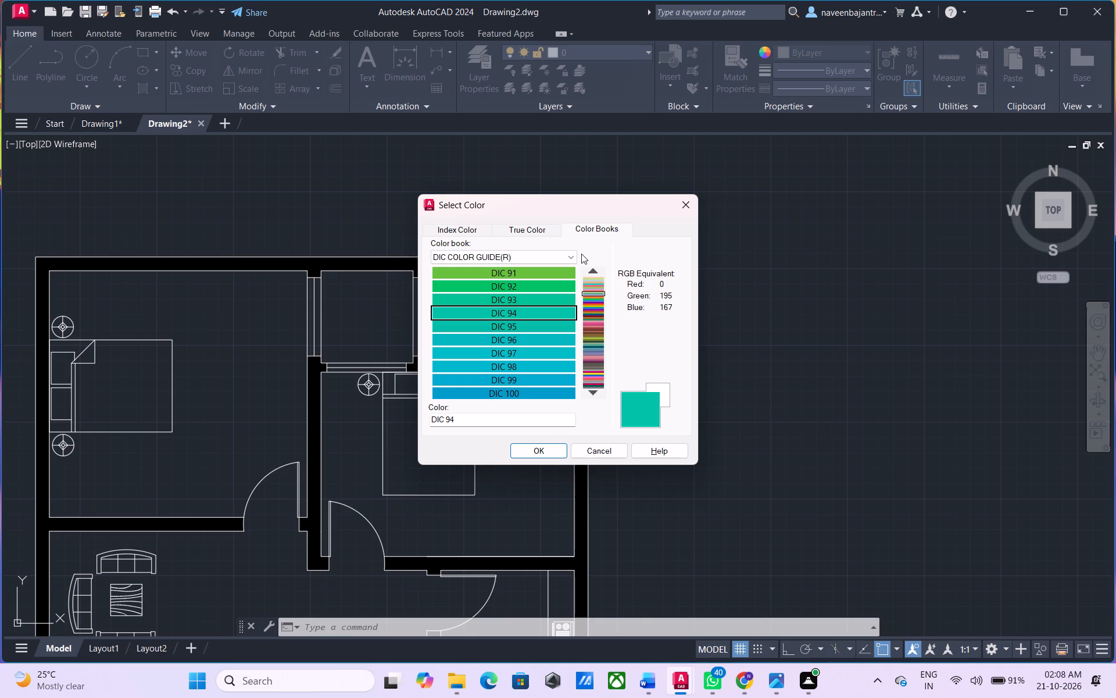
{"action": "key", "text": "Down"}
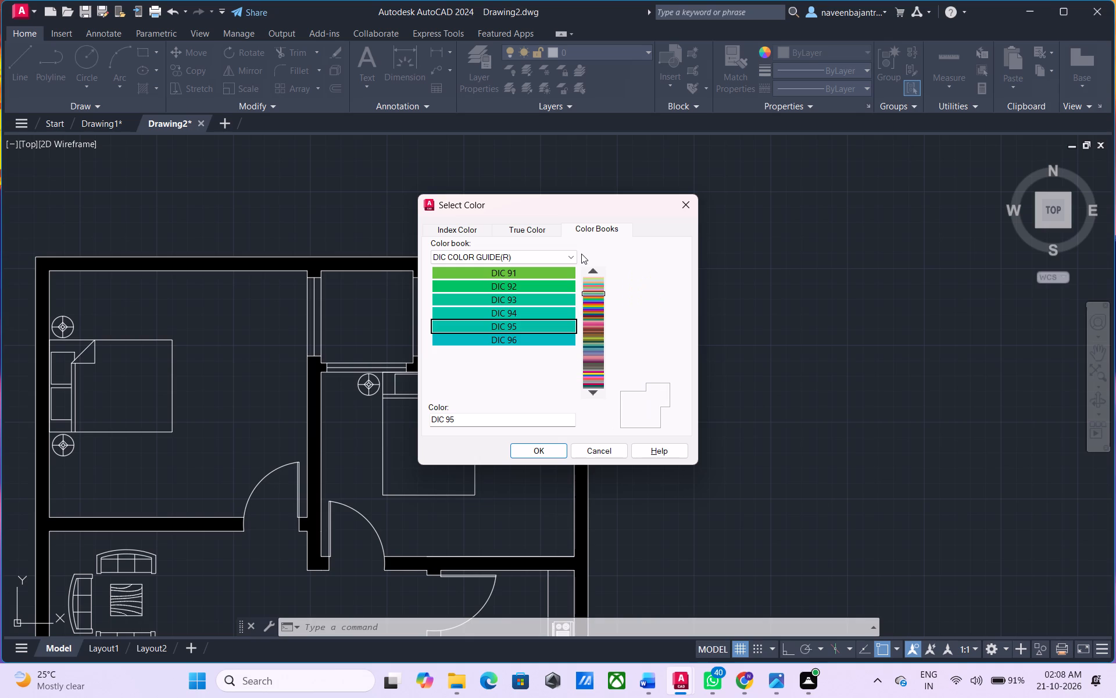
{"action": "key", "text": "Down"}
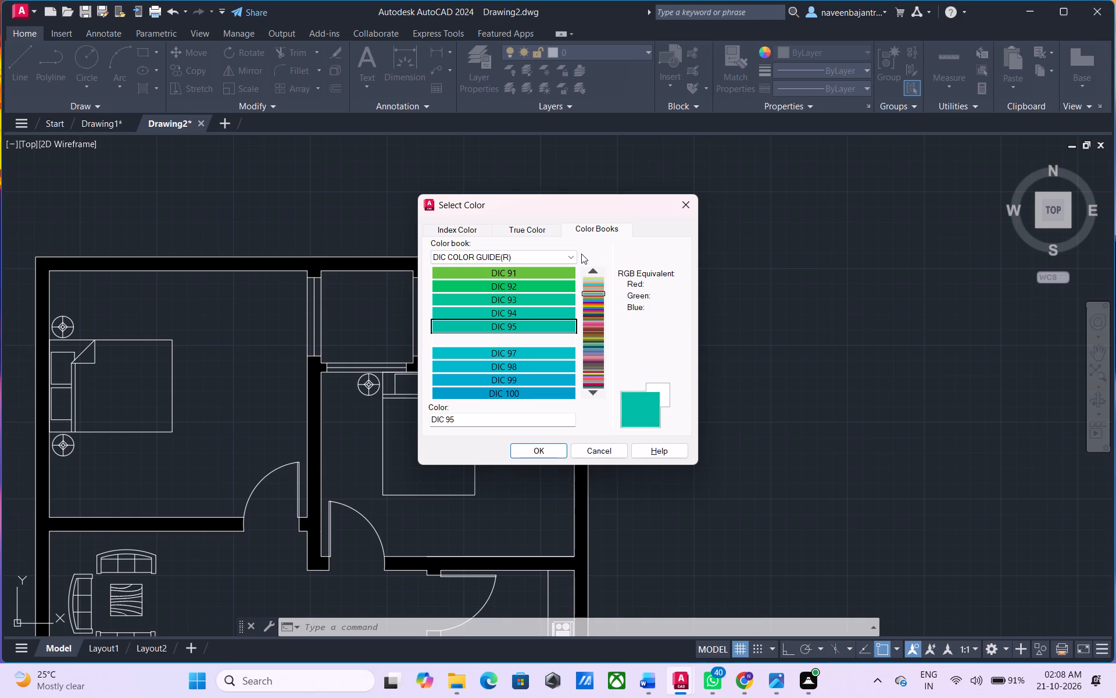
{"action": "key", "text": "Down"}
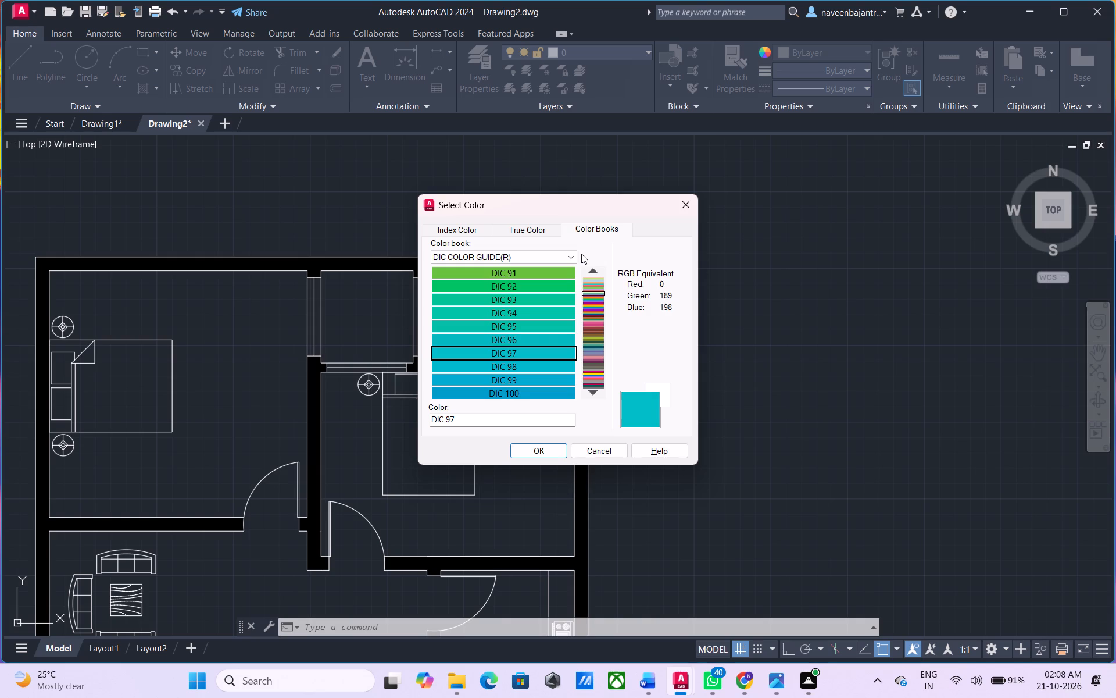
{"action": "key", "text": "Down"}
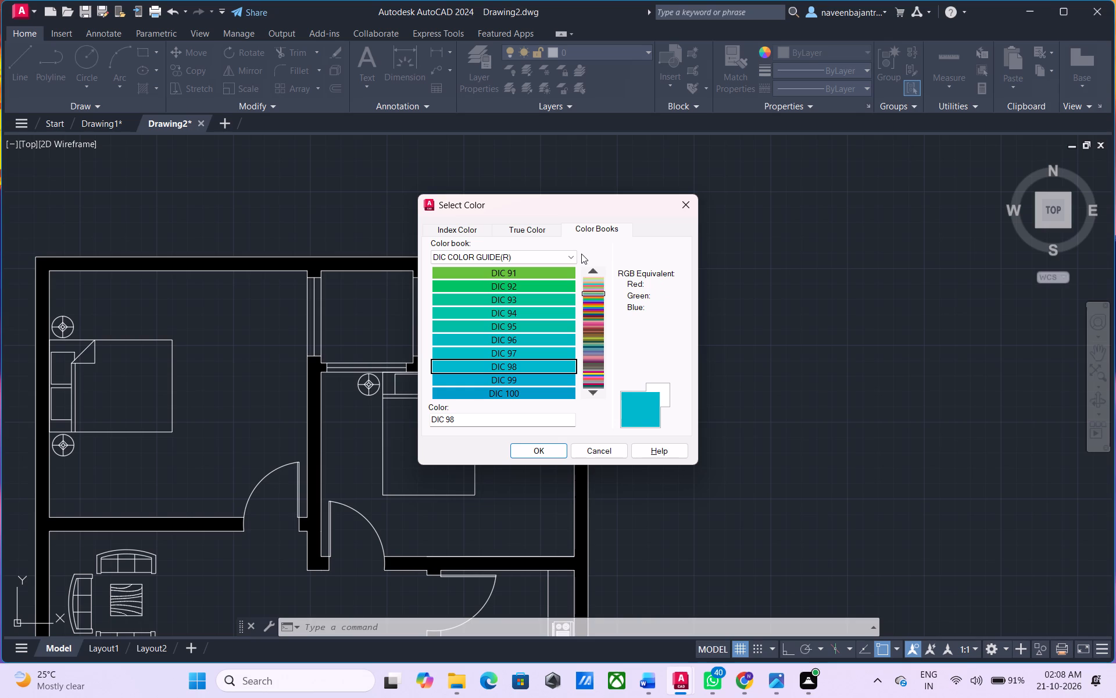
{"action": "key", "text": "Down"}
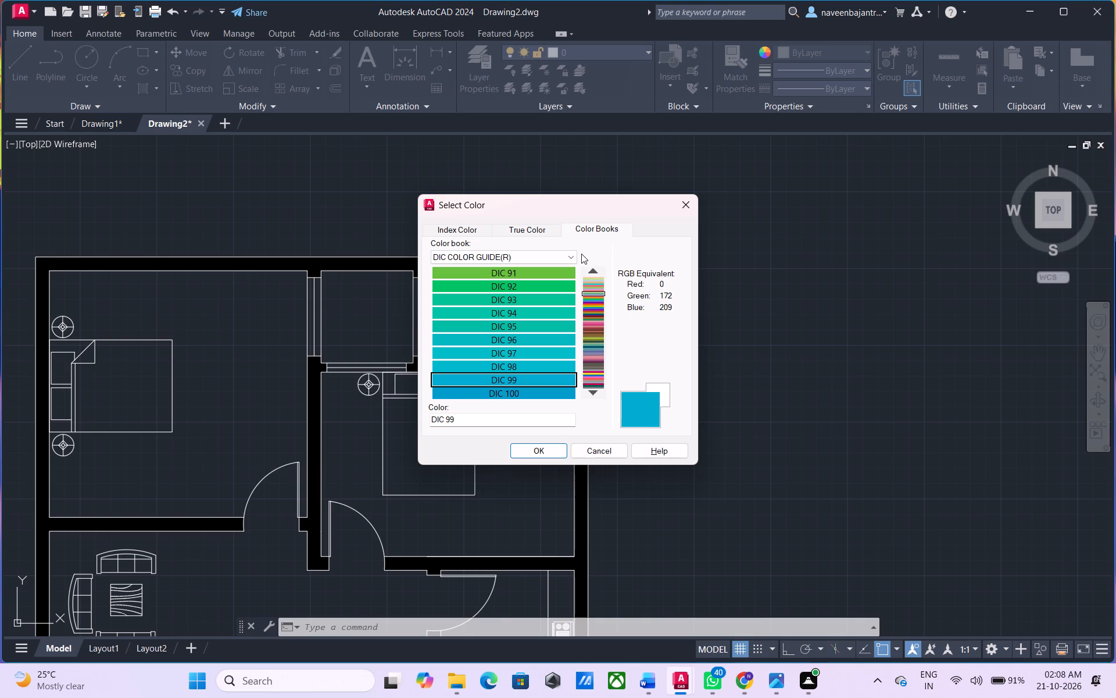
{"action": "key", "text": "Down"}
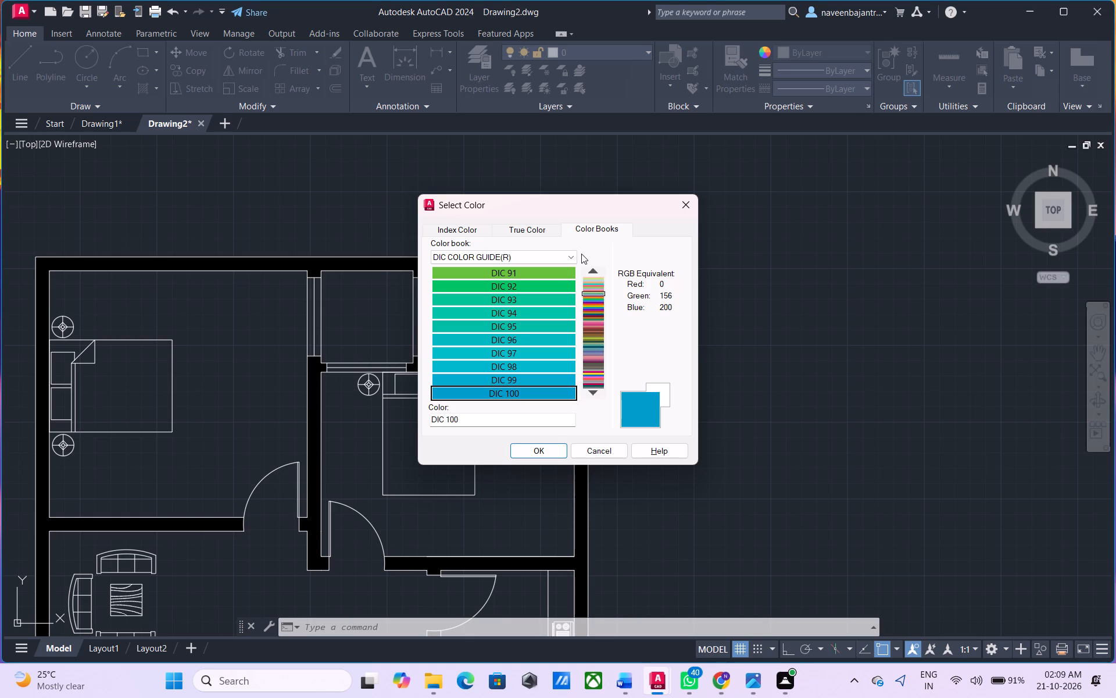
{"action": "key", "text": "Down"}
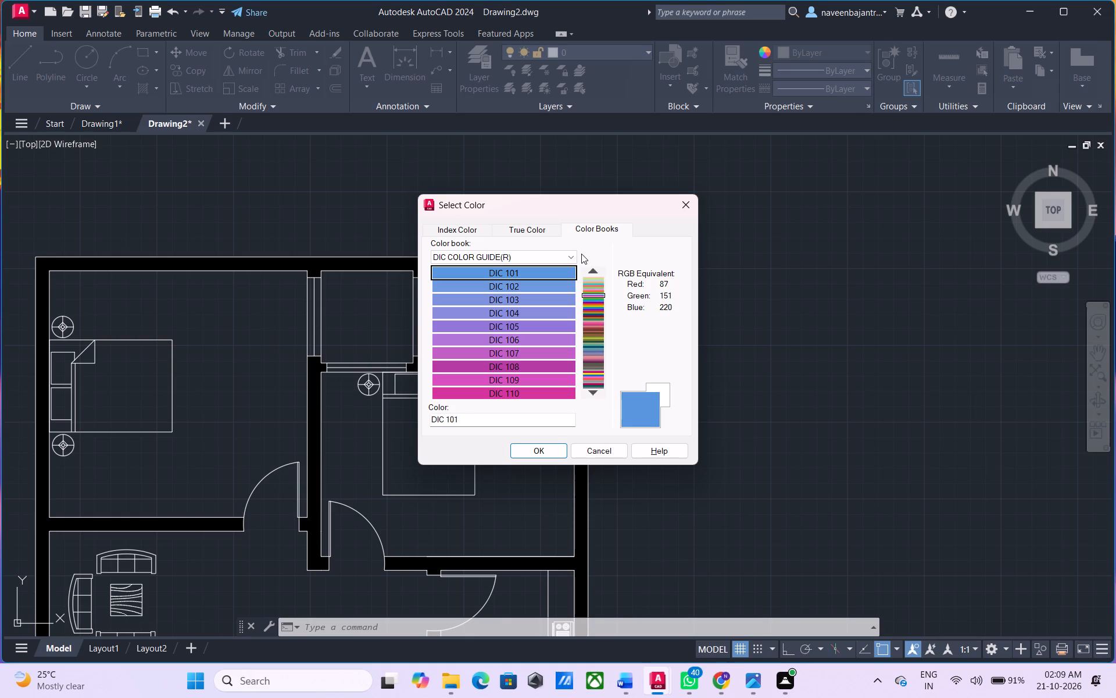
{"action": "key", "text": "Down"}
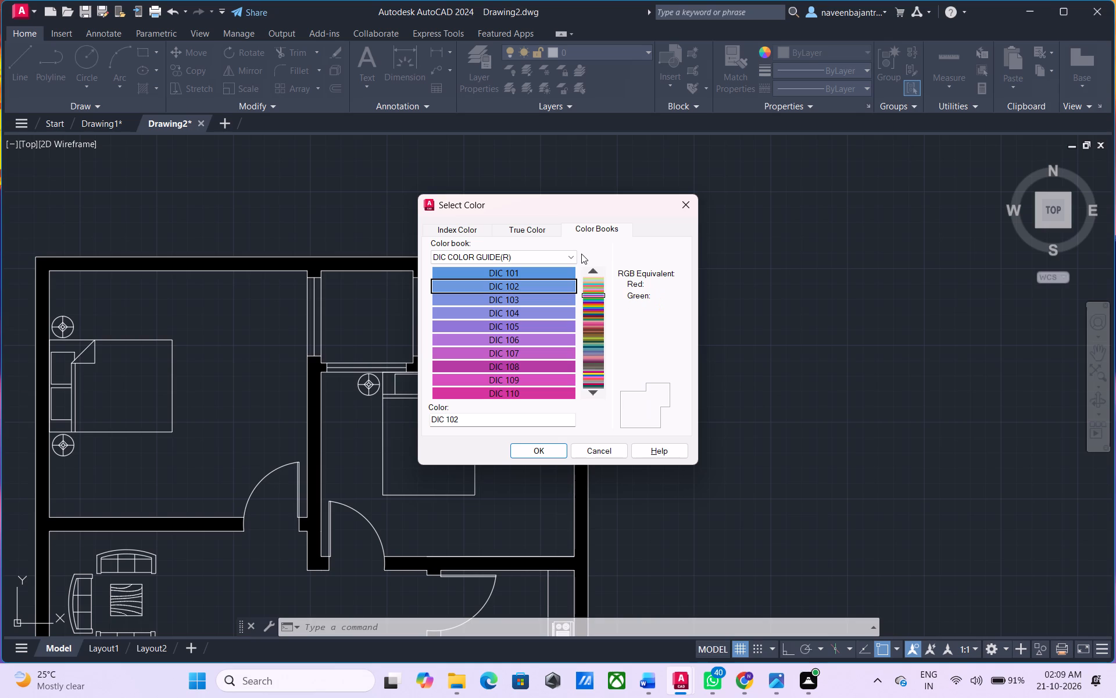
Continue previewing the DIC COLOR GUIDE(R) swatches one by one from DIC 103 to DIC 117, and leave the color selection without applying one.
{"action": "key", "text": "Down"}
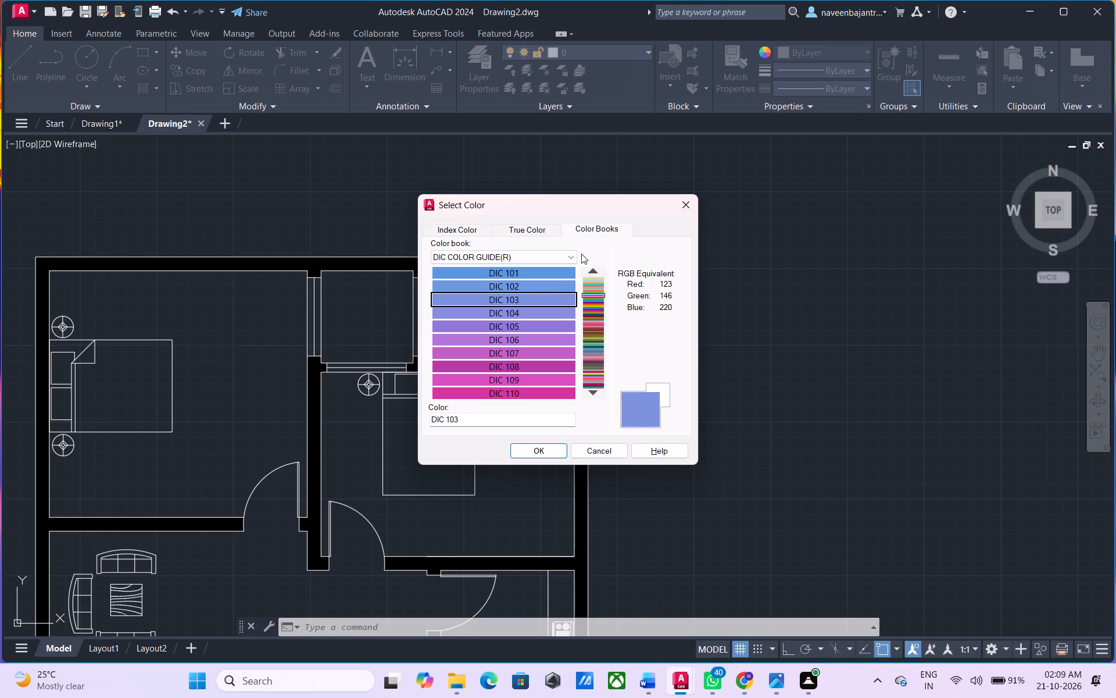
{"action": "key", "text": "Down"}
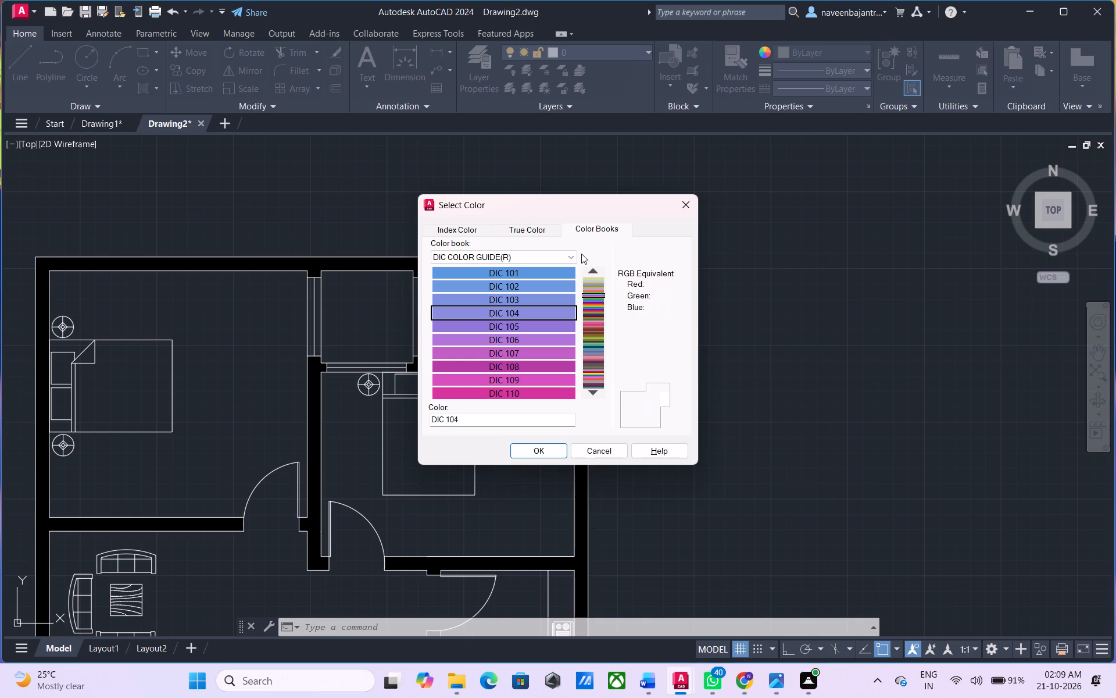
{"action": "key", "text": "Down"}
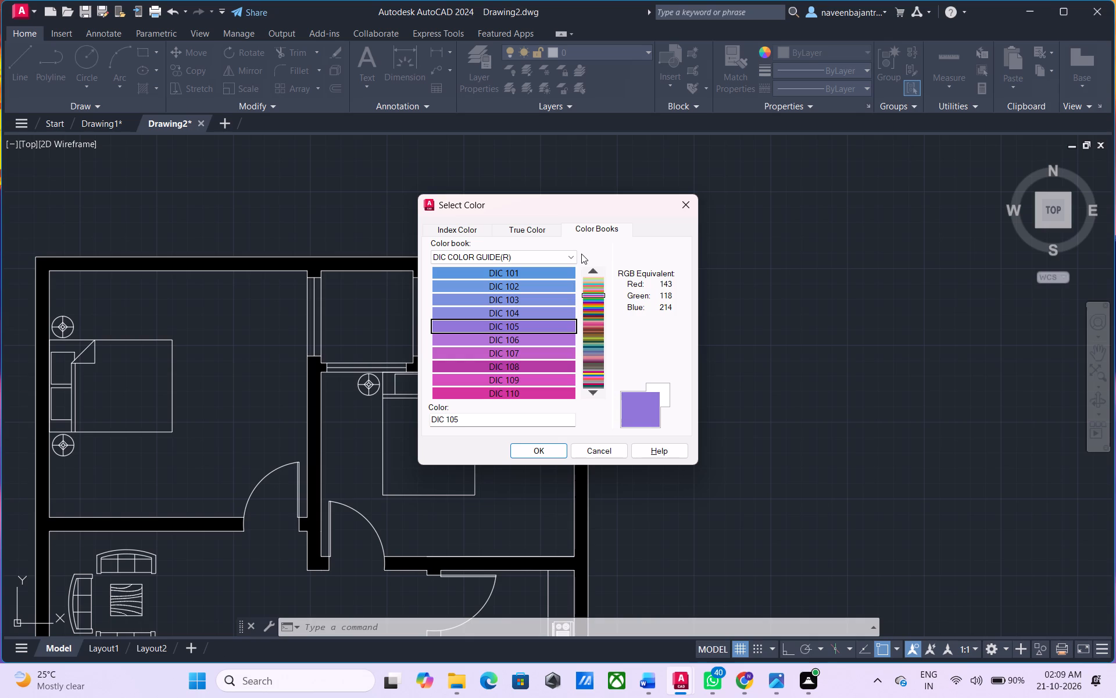
{"action": "key", "text": "Down"}
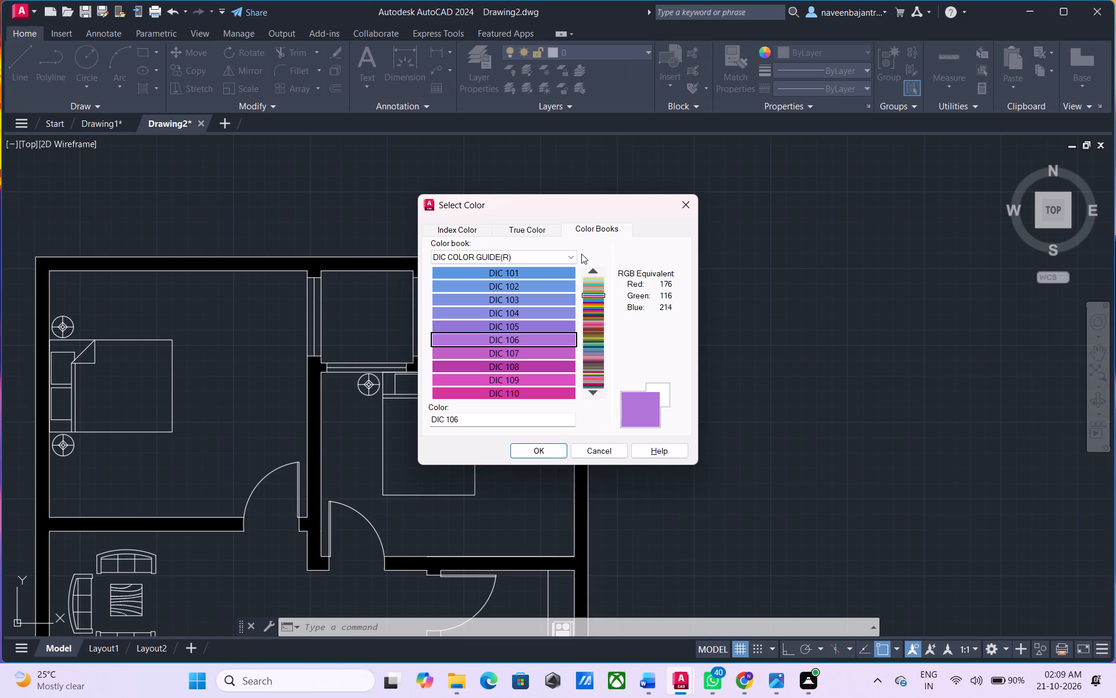
{"action": "key", "text": "Down"}
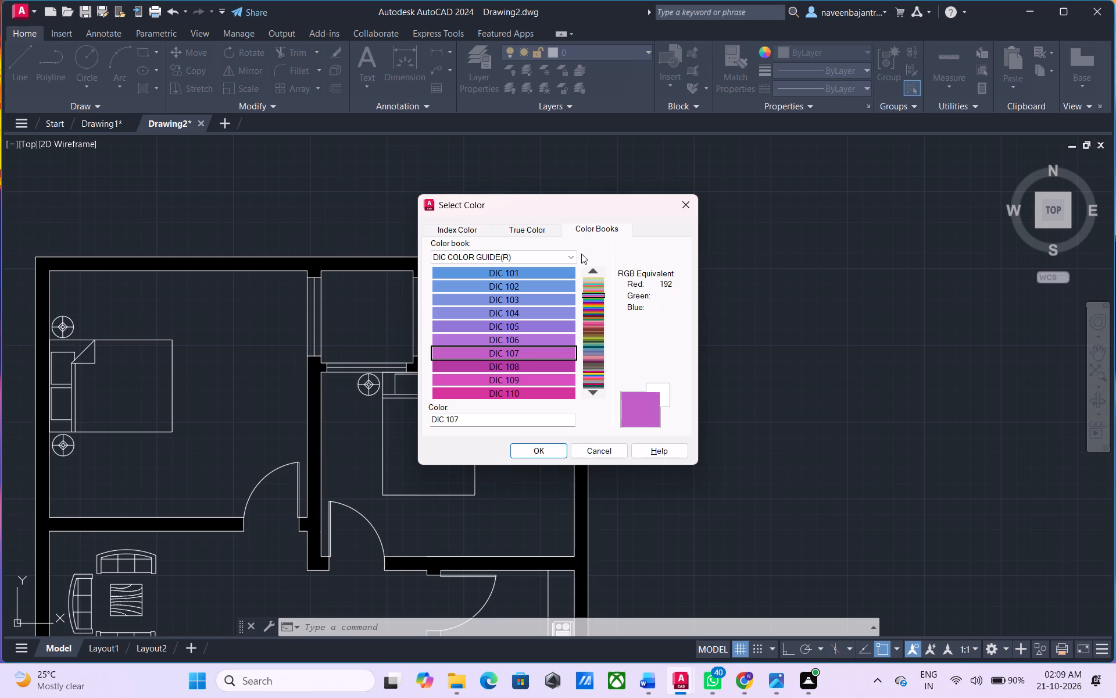
{"action": "key", "text": "Down"}
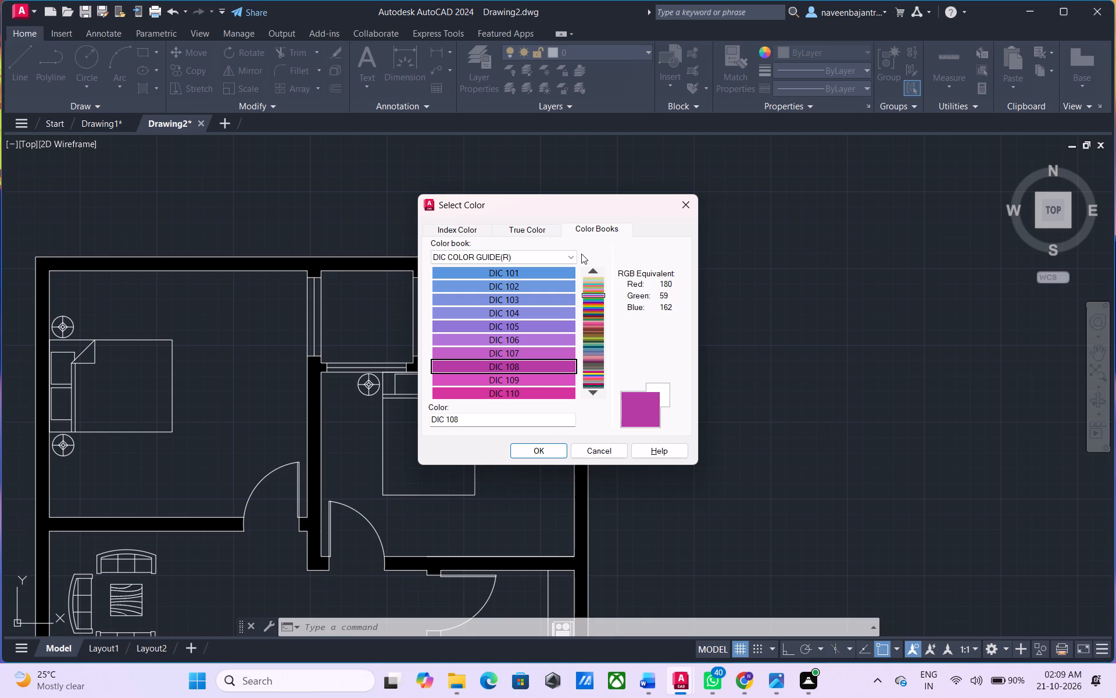
{"action": "key", "text": "Down"}
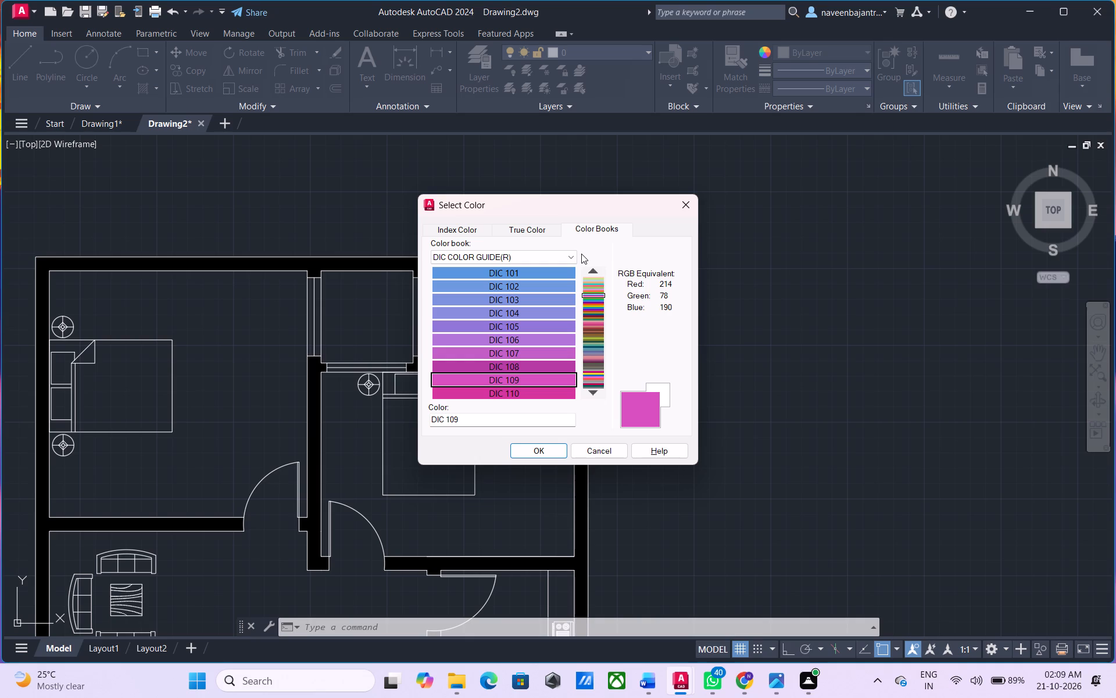
{"action": "key", "text": "Down"}
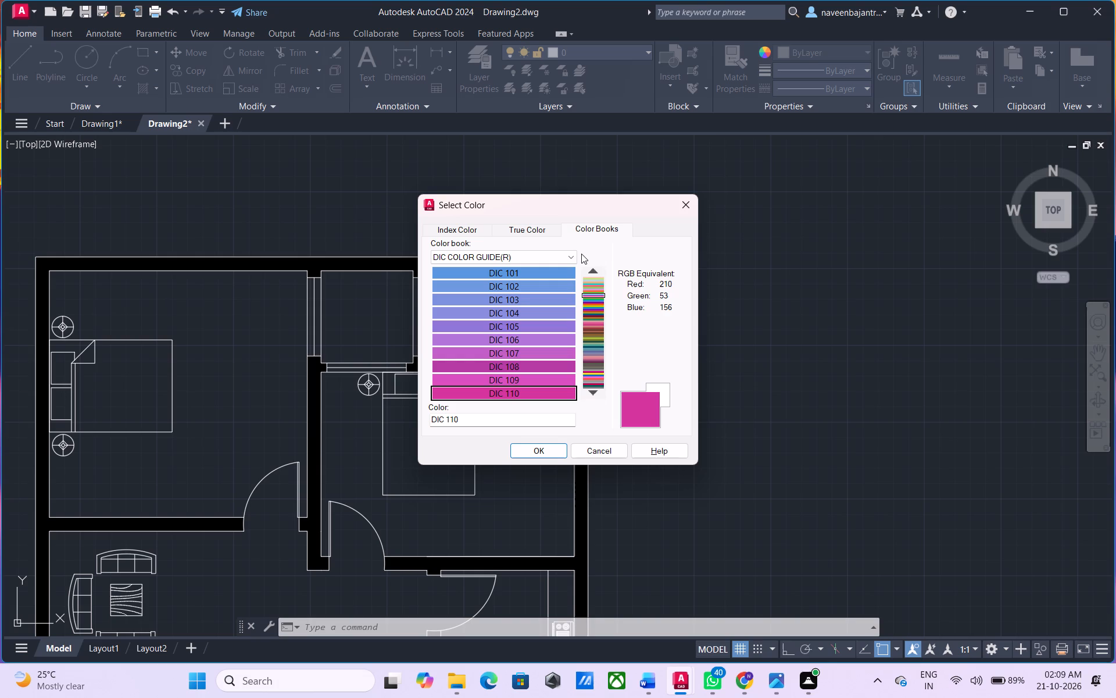
{"action": "key", "text": "Down"}
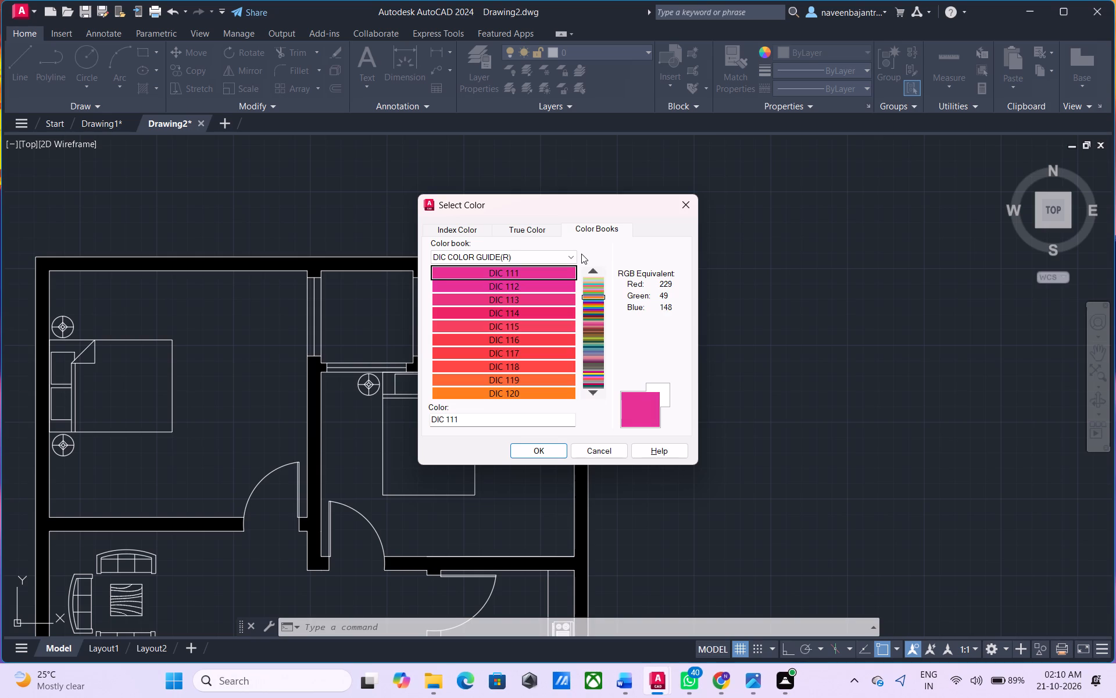
{"action": "key", "text": "Down"}
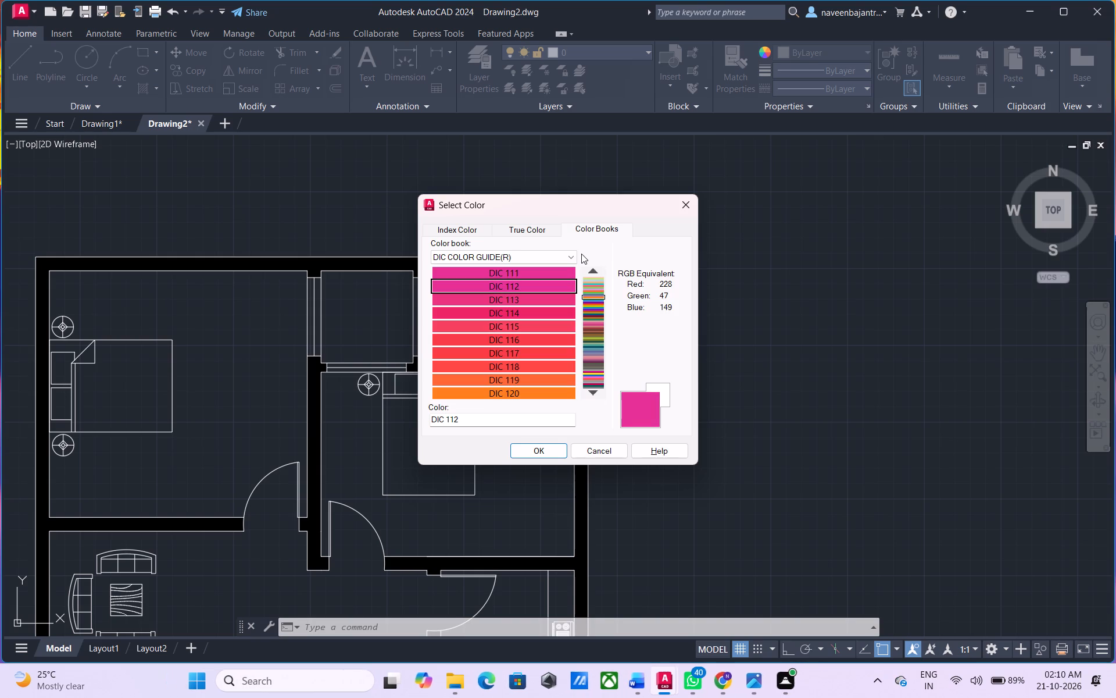
{"action": "key", "text": "Down"}
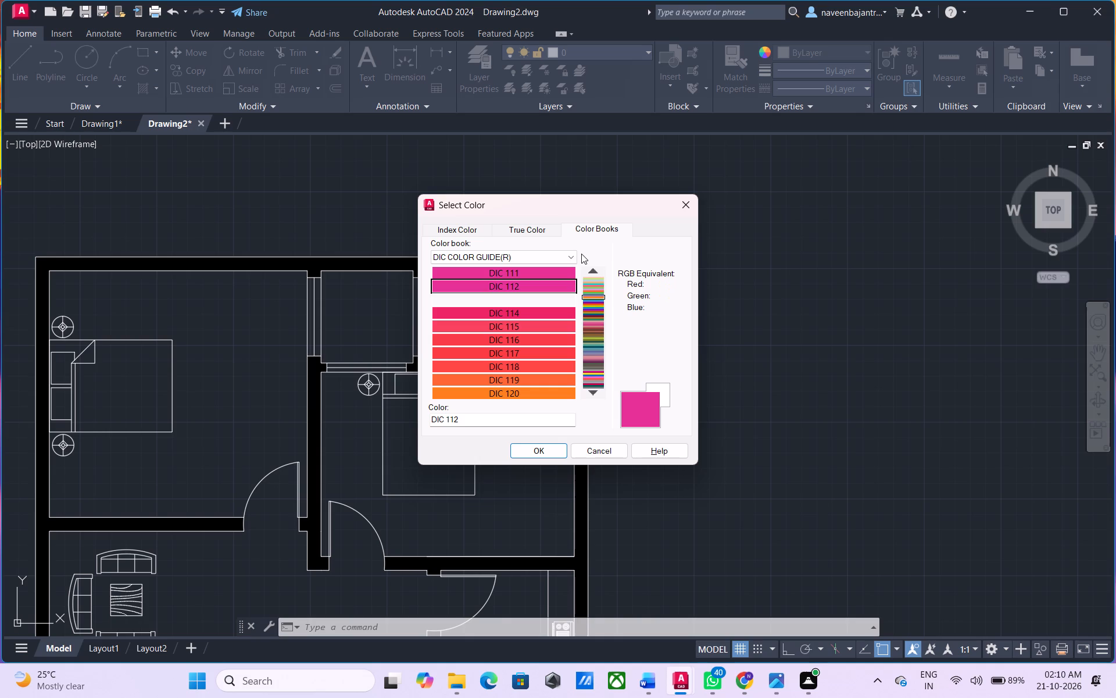
{"action": "key", "text": "Down"}
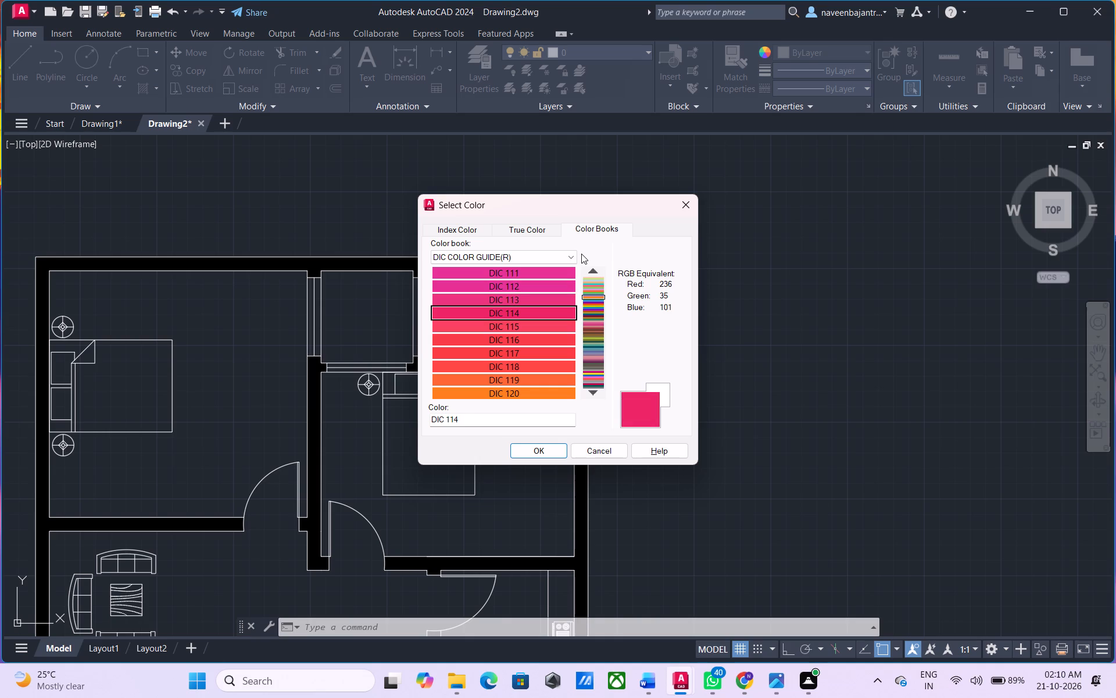
{"action": "key", "text": "Down"}
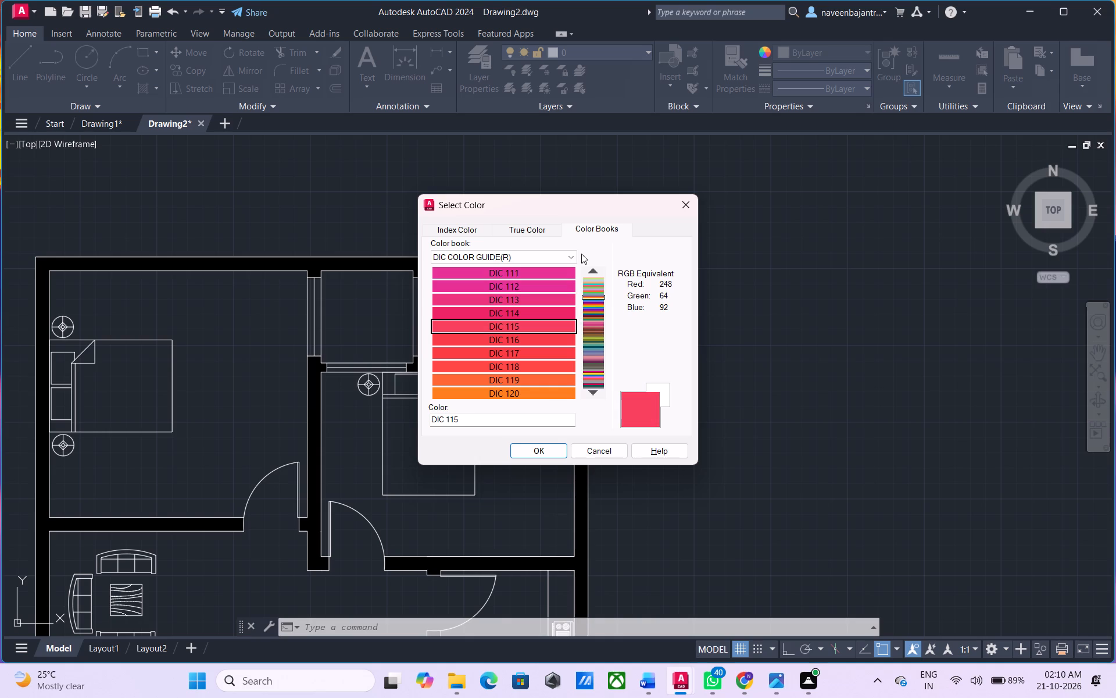
{"action": "key", "text": "Down"}
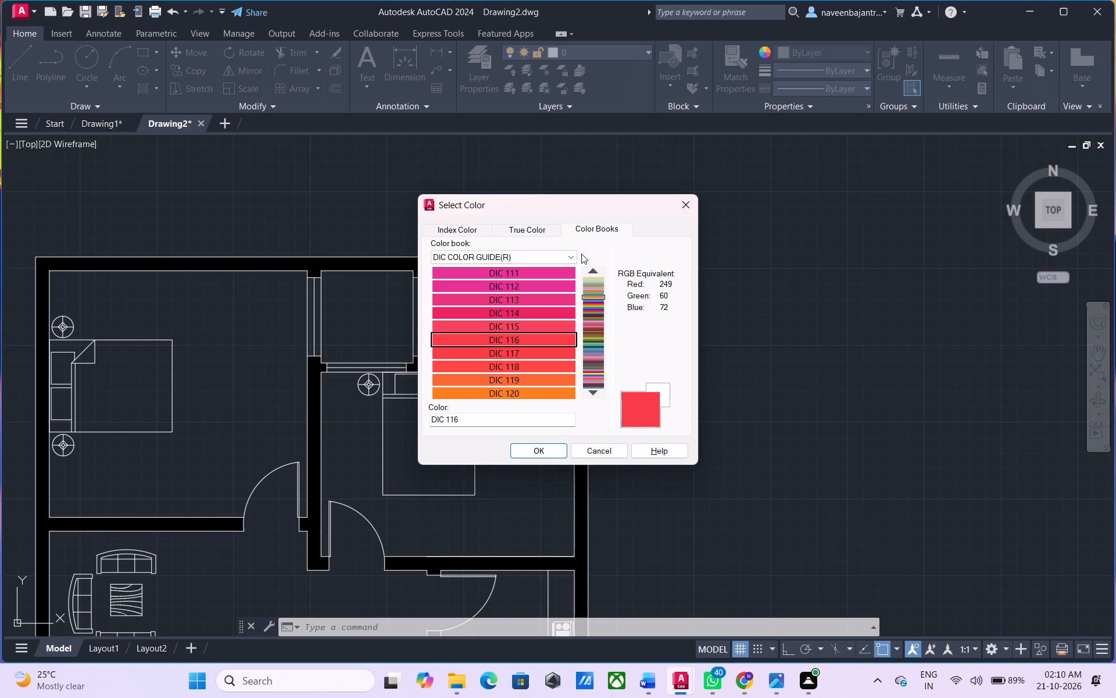
{"action": "key", "text": "Down"}
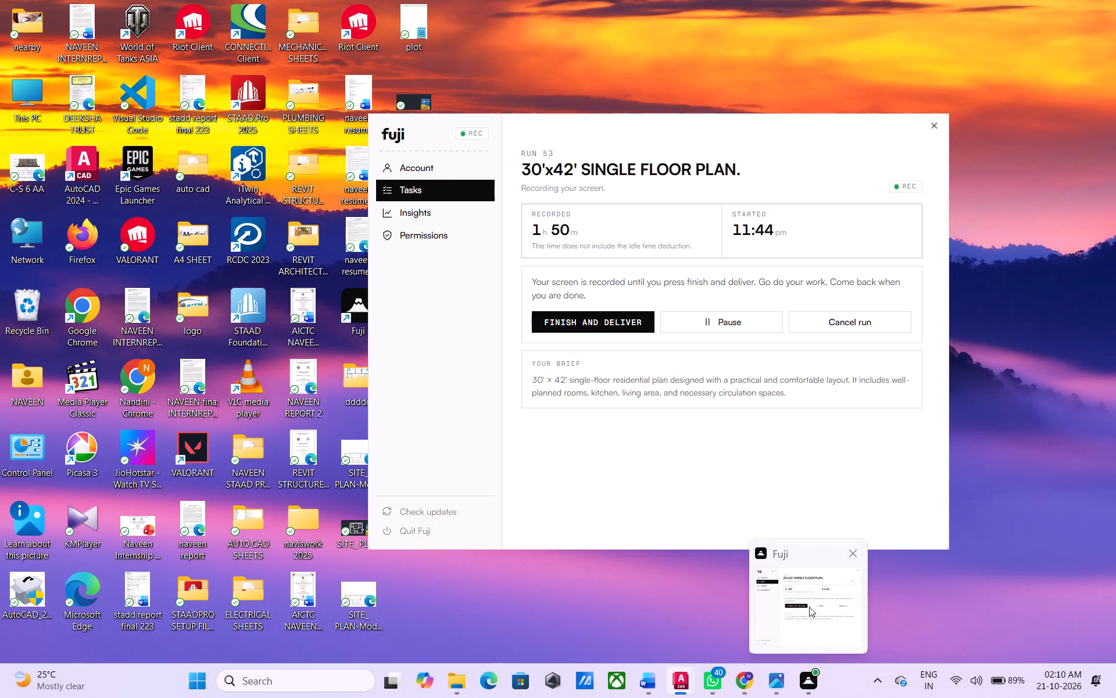
{"action": "left_click", "coordinate": [589, 451]}
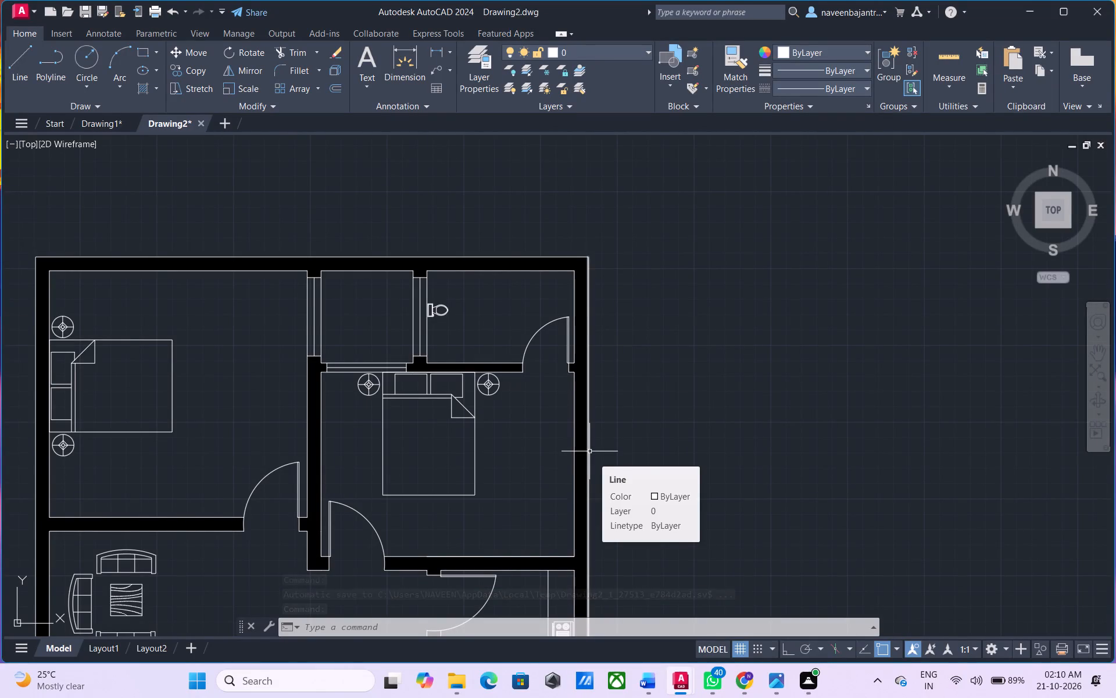
Delete the stray lamp symbol lying outside the floor plan, west of the western bedroom.
{"action": "scroll", "coordinate": [556, 458], "scroll_direction": "down", "scroll_amount": 2}
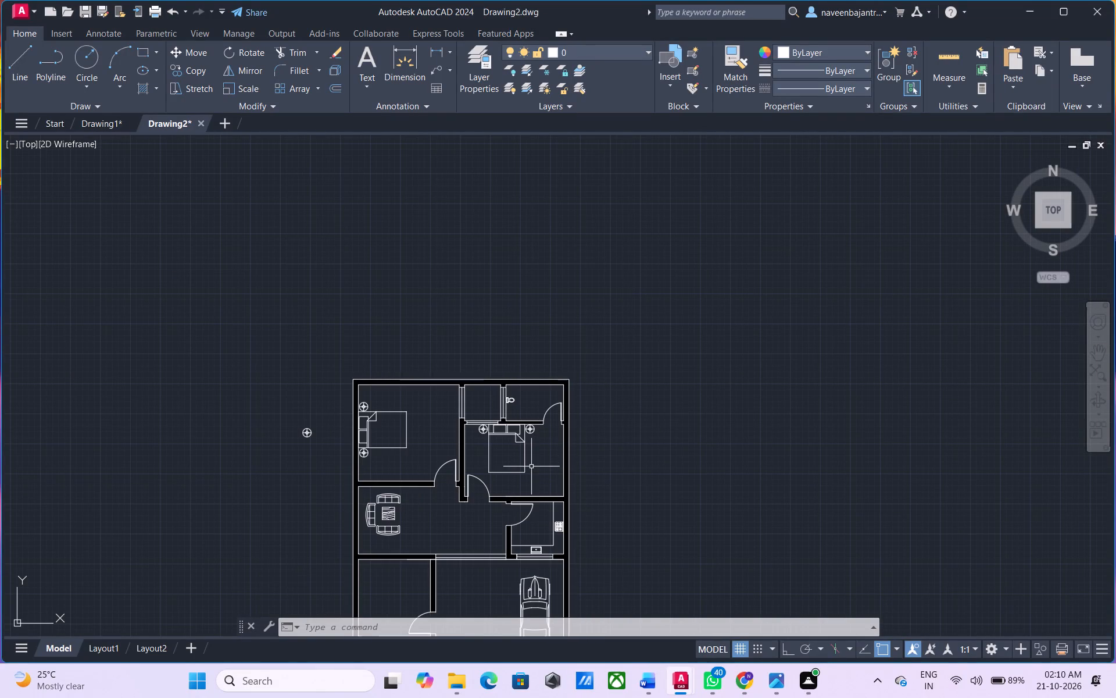
{"action": "left_click", "coordinate": [303, 433]}
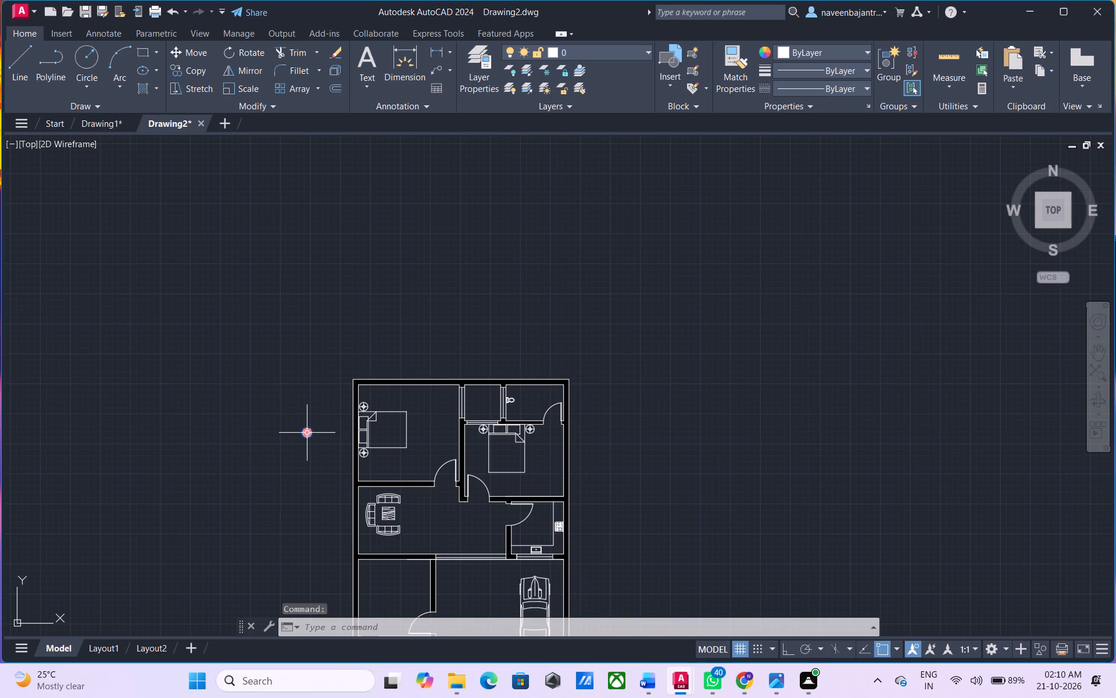
{"action": "key", "text": "Delete"}
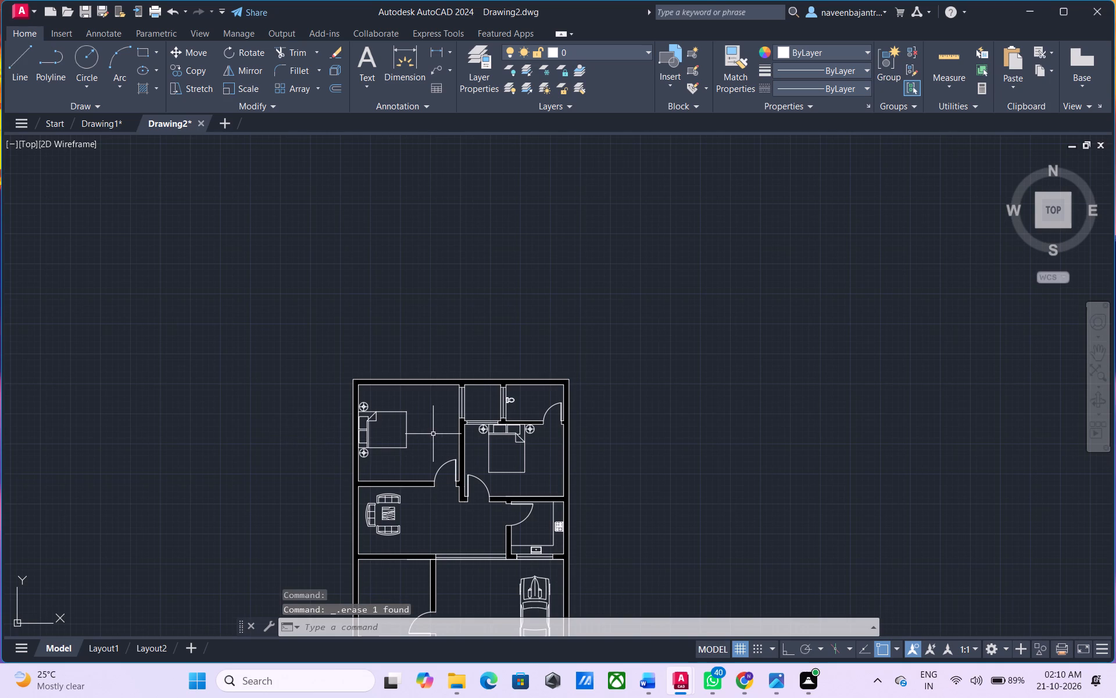
Add 7" high multiline text east of the bed in the western bedroom, reading BEDROOM with 14'x13'4.5" on the second line.
{"action": "scroll", "coordinate": [433, 434], "scroll_direction": "up", "scroll_amount": 2}
{"action": "key", "text": "Escape"}
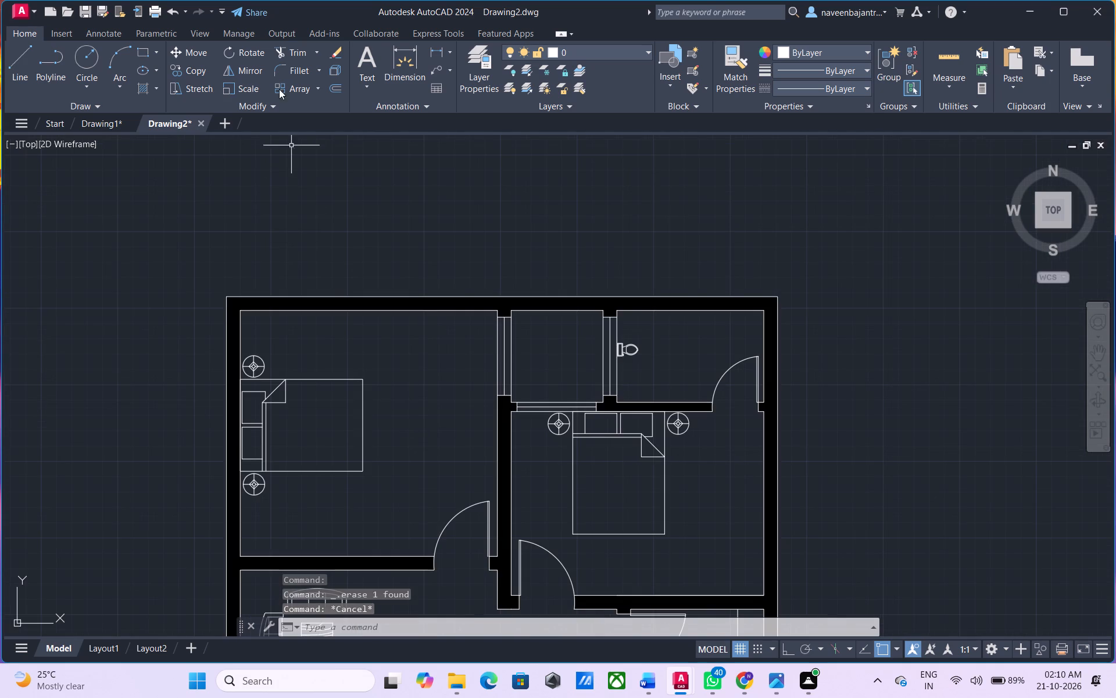
{"action": "left_click", "coordinate": [357, 58]}
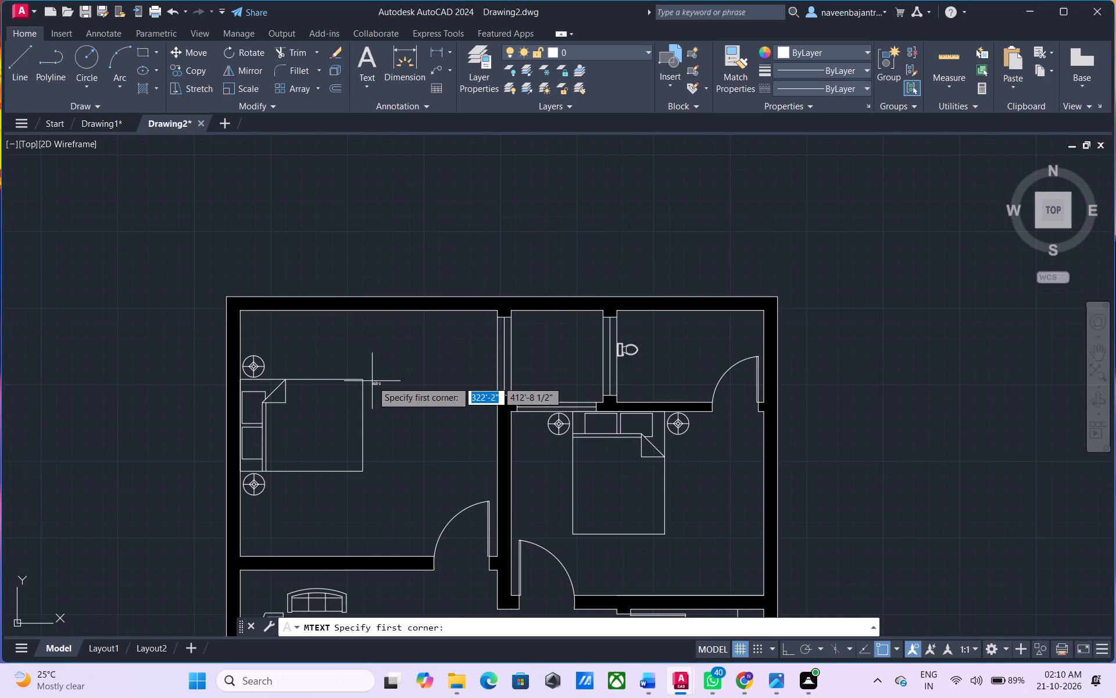
{"action": "left_click", "coordinate": [380, 388]}
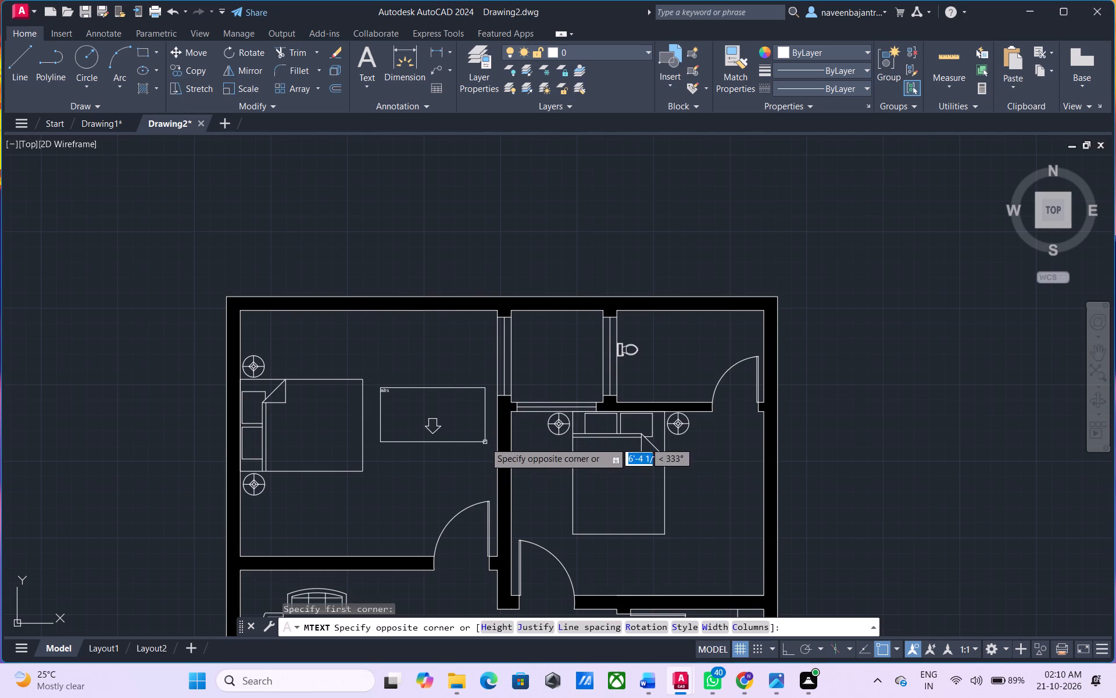
{"action": "left_click", "coordinate": [487, 441]}
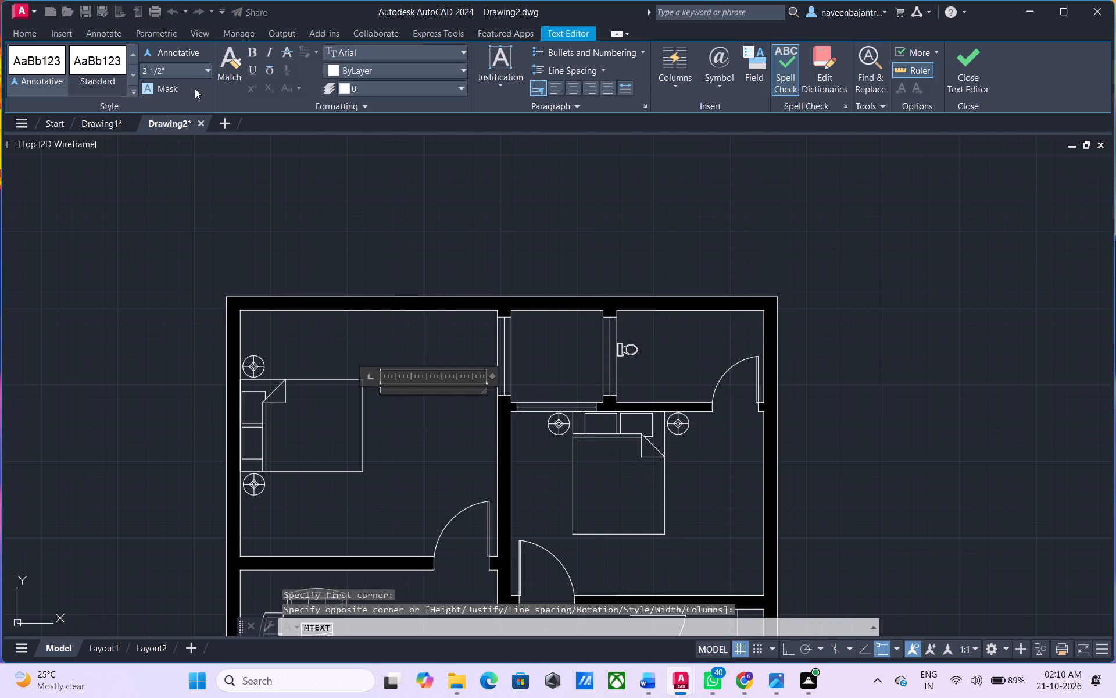
{"action": "left_click", "coordinate": [187, 74]}
{"action": "key", "text": "7"}
{"action": "key", "text": "shift+quotedbl"}
{"action": "key", "text": "Return"}
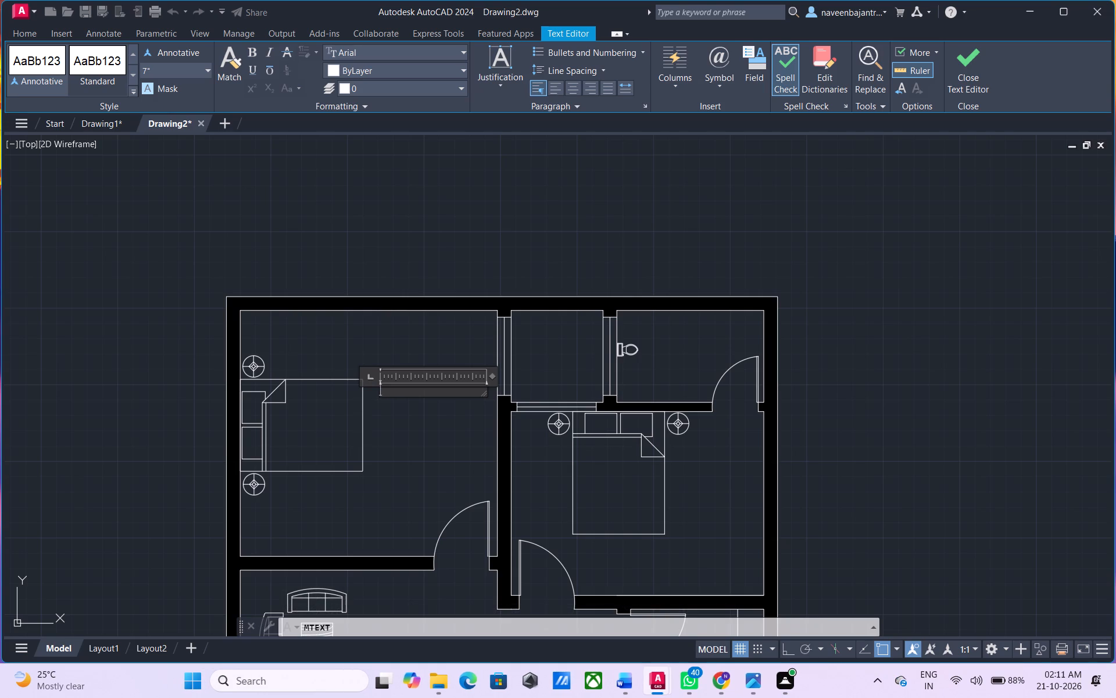
{"action": "type", "text": "BEDROO"}
{"action": "key", "text": "m"}
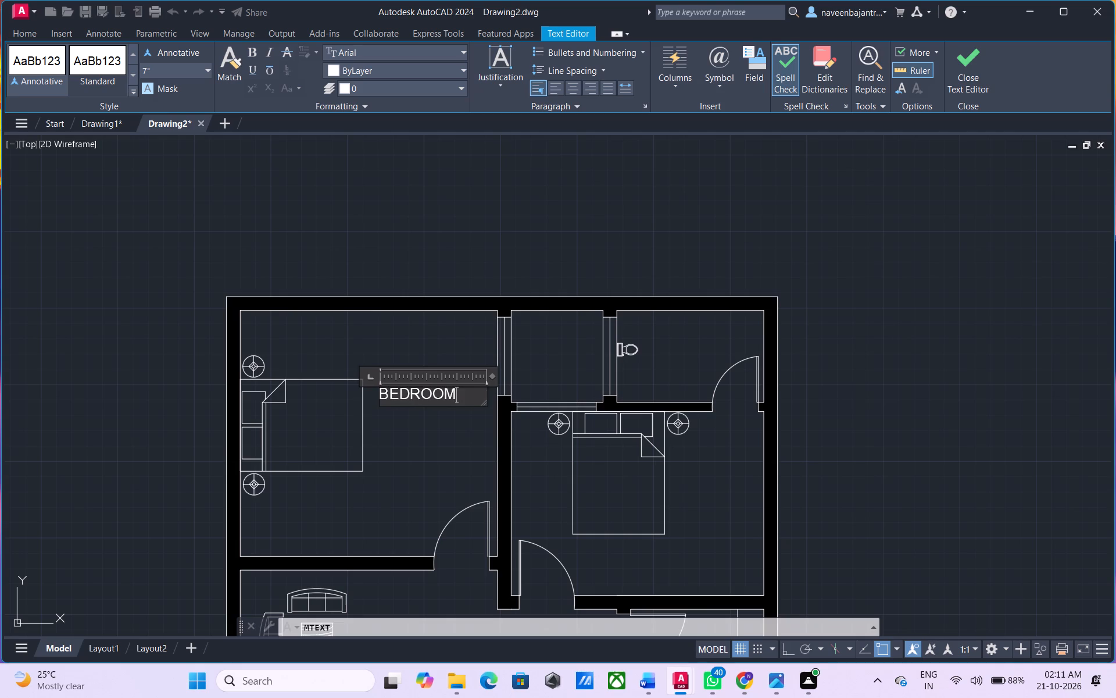
{"action": "key", "text": "Return"}
{"action": "type", "text": "14"}
{"action": "key", "text": "apostrophe"}
{"action": "key", "text": "x"}
{"action": "type", "text": "13"}
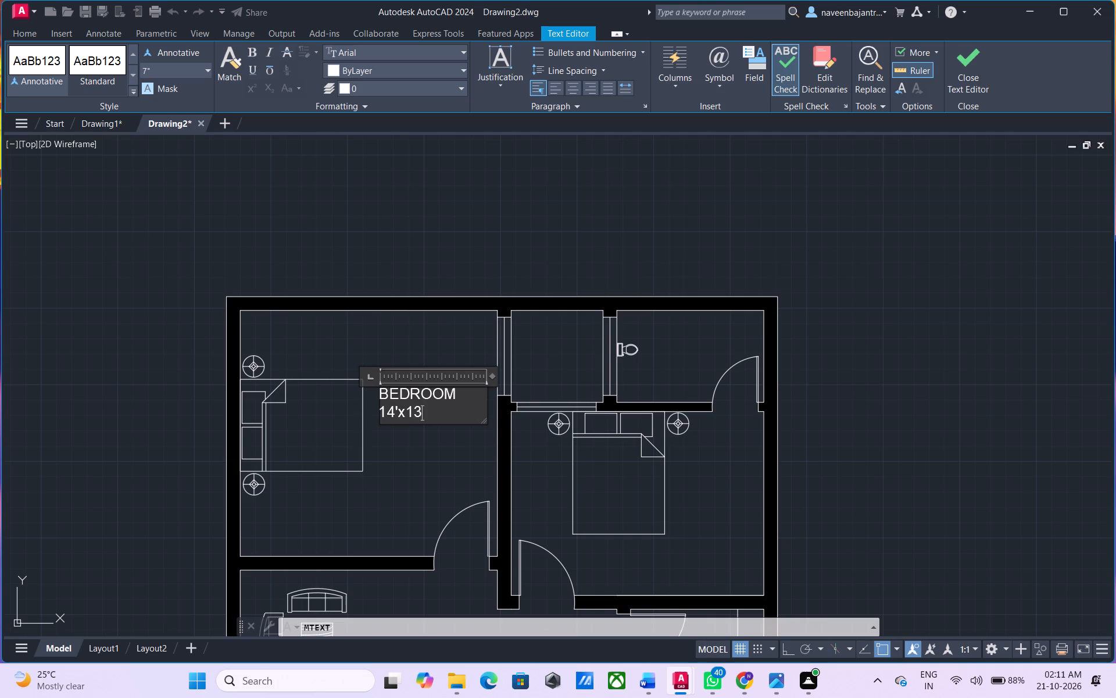
{"action": "key", "text": "apostrophe"}
{"action": "type", "text": "4.5"}
{"action": "key", "text": "shift+quotedbl"}
Center and bold both lines of the western bedroom's label and finish the text editing.
{"action": "left_click_drag", "start_coordinate": [461, 408], "coordinate": [370, 396]}
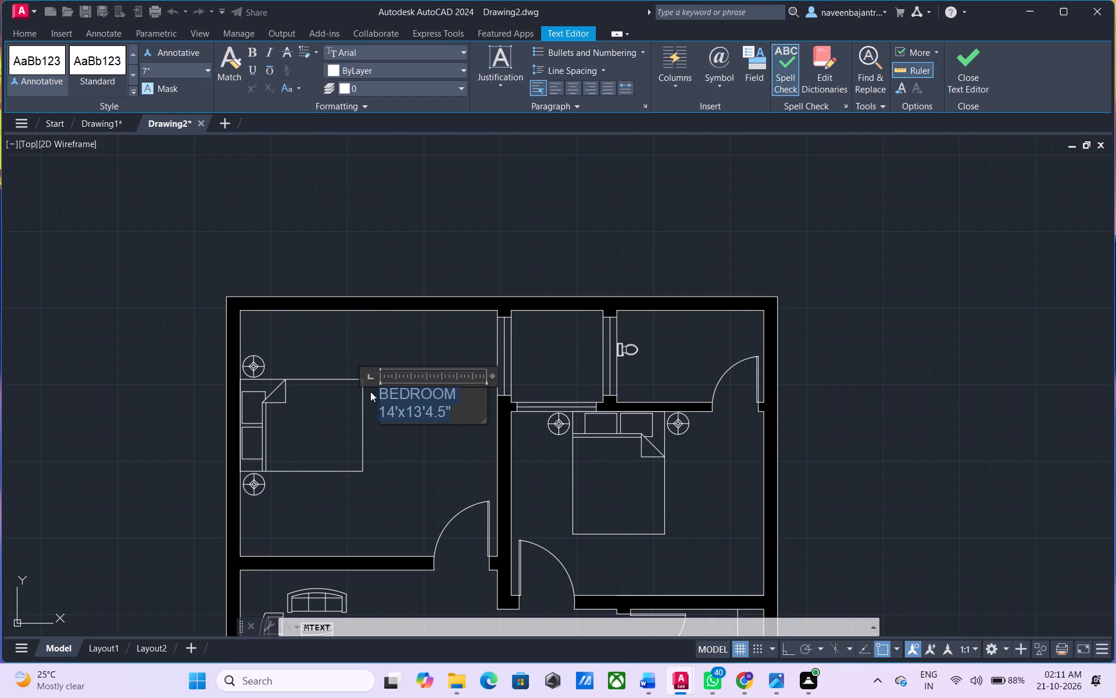
{"action": "left_click", "coordinate": [571, 90]}
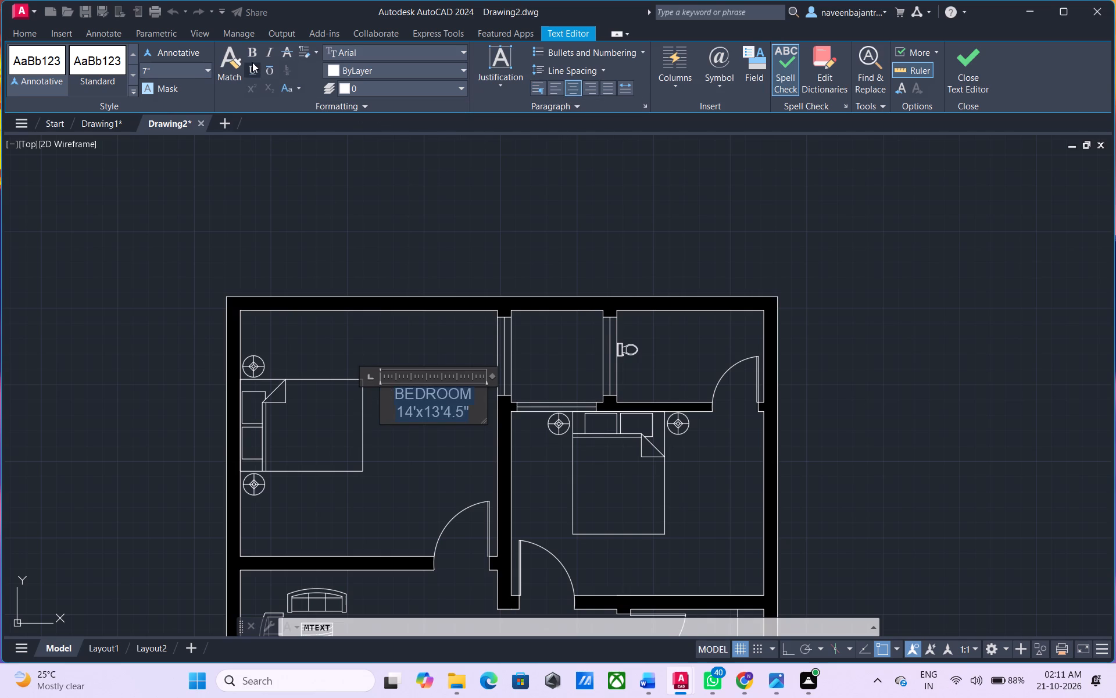
{"action": "left_click", "coordinate": [251, 50]}
{"action": "left_click", "coordinate": [985, 74]}
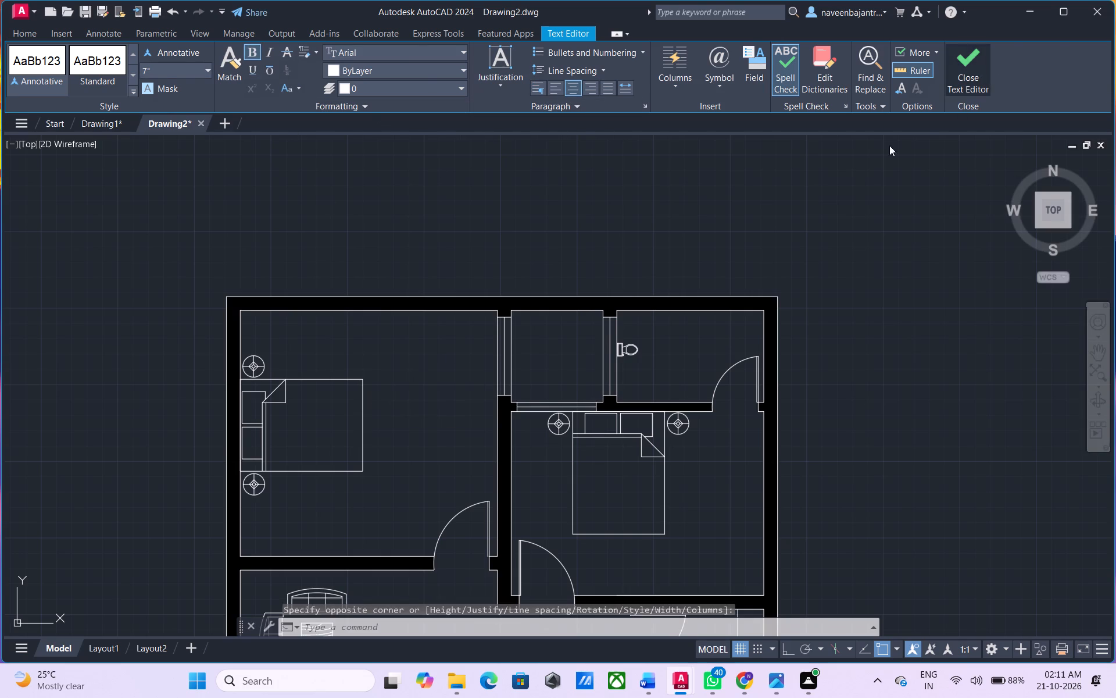
Add 7" high multiline text in the small space east of the western bedroom, reading OPEN with 5'-3" on the second line.
{"action": "left_click", "coordinate": [362, 48]}
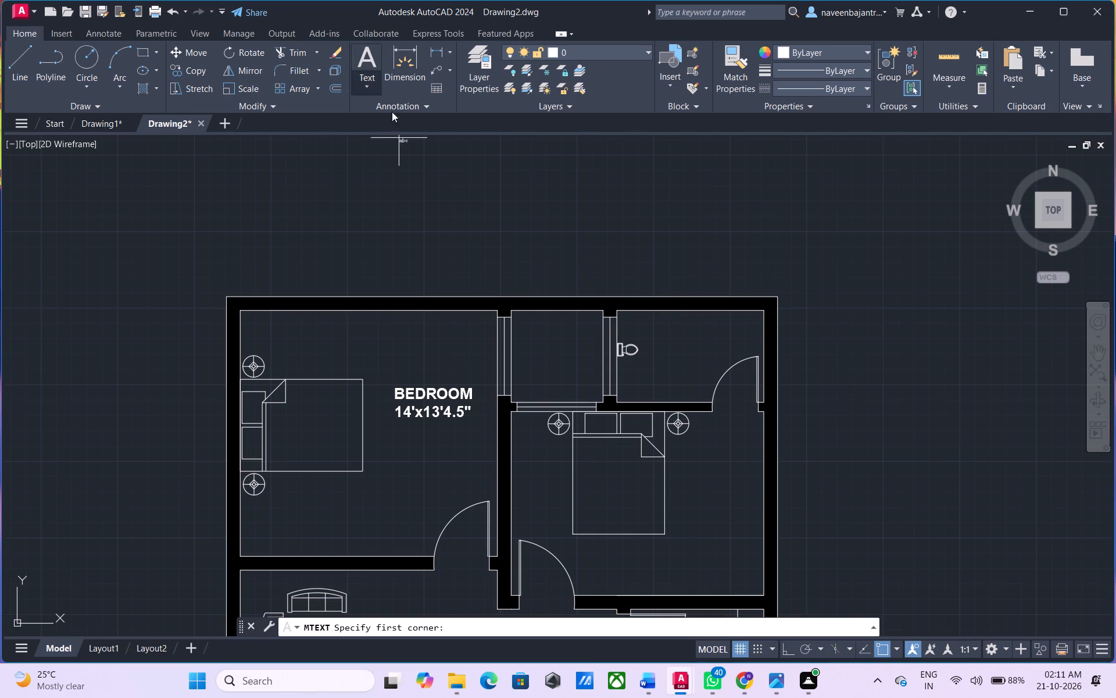
{"action": "left_click", "coordinate": [523, 340]}
{"action": "left_click", "coordinate": [597, 365]}
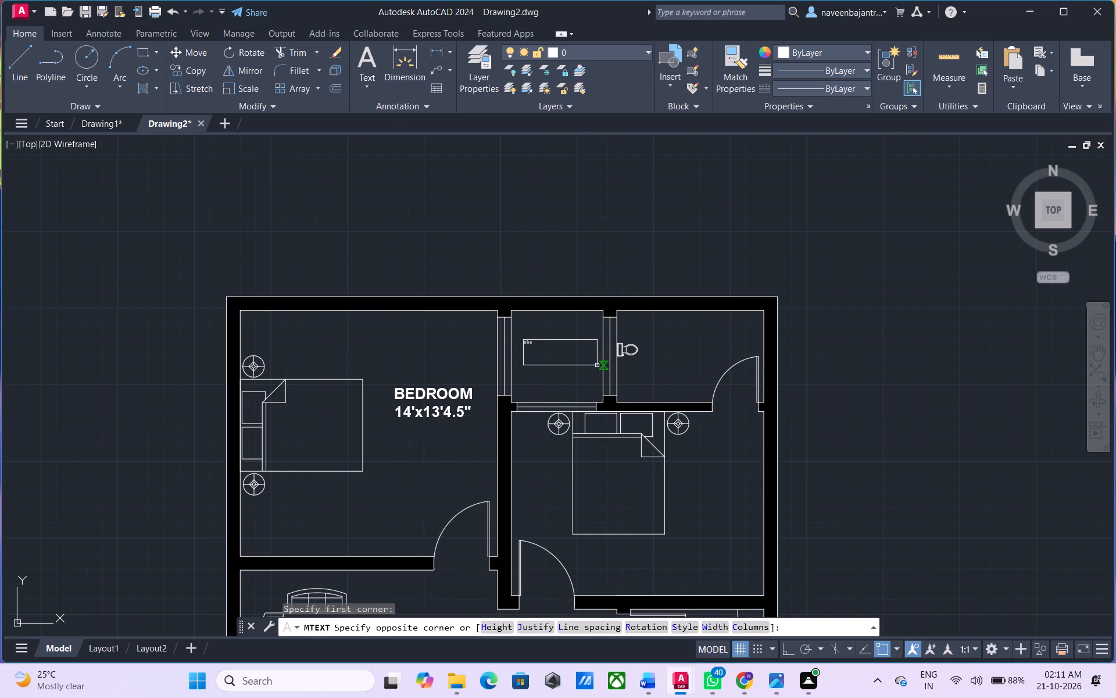
{"action": "left_click", "coordinate": [182, 72]}
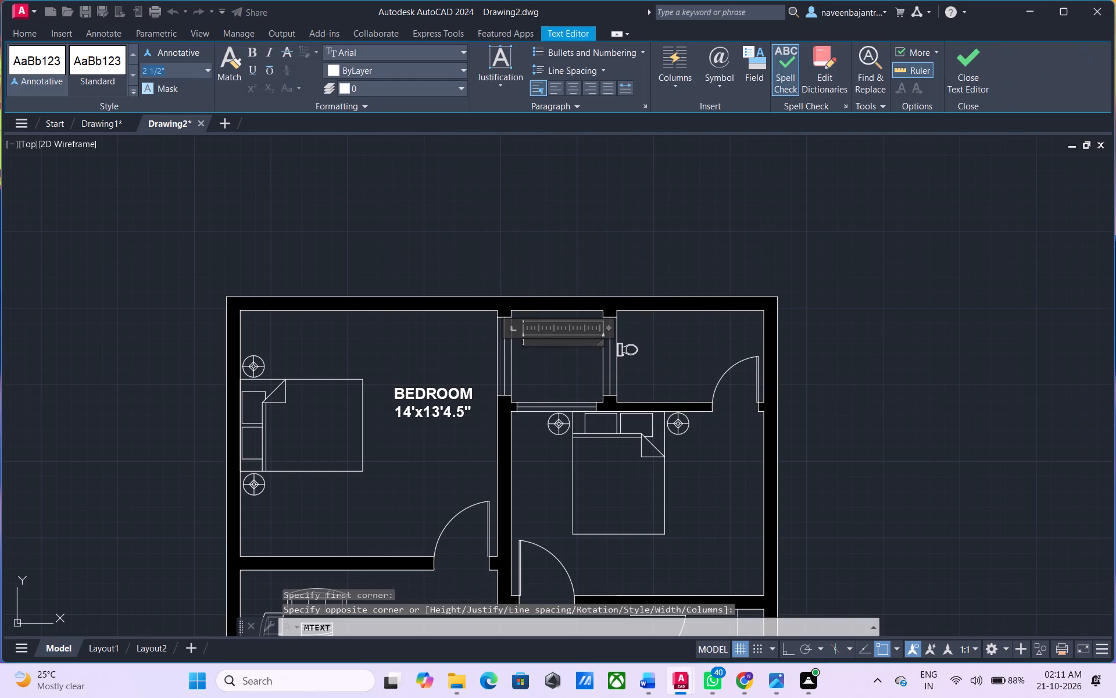
{"action": "key", "text": "7"}
{"action": "key", "text": "shift+quotedbl"}
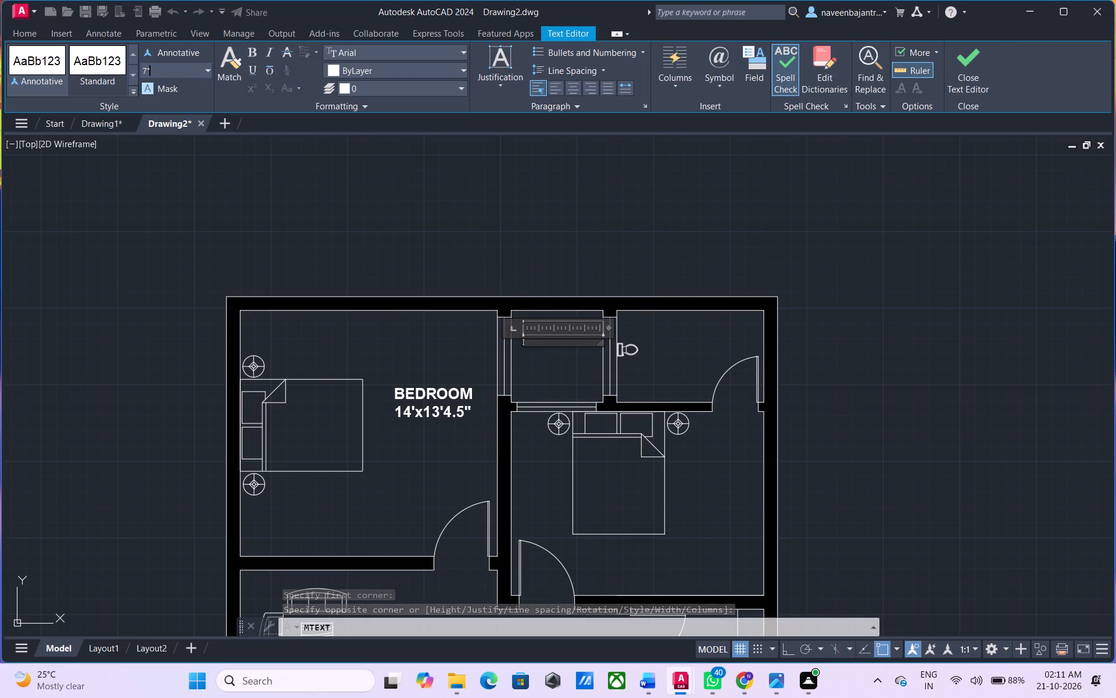
{"action": "key", "text": "Return"}
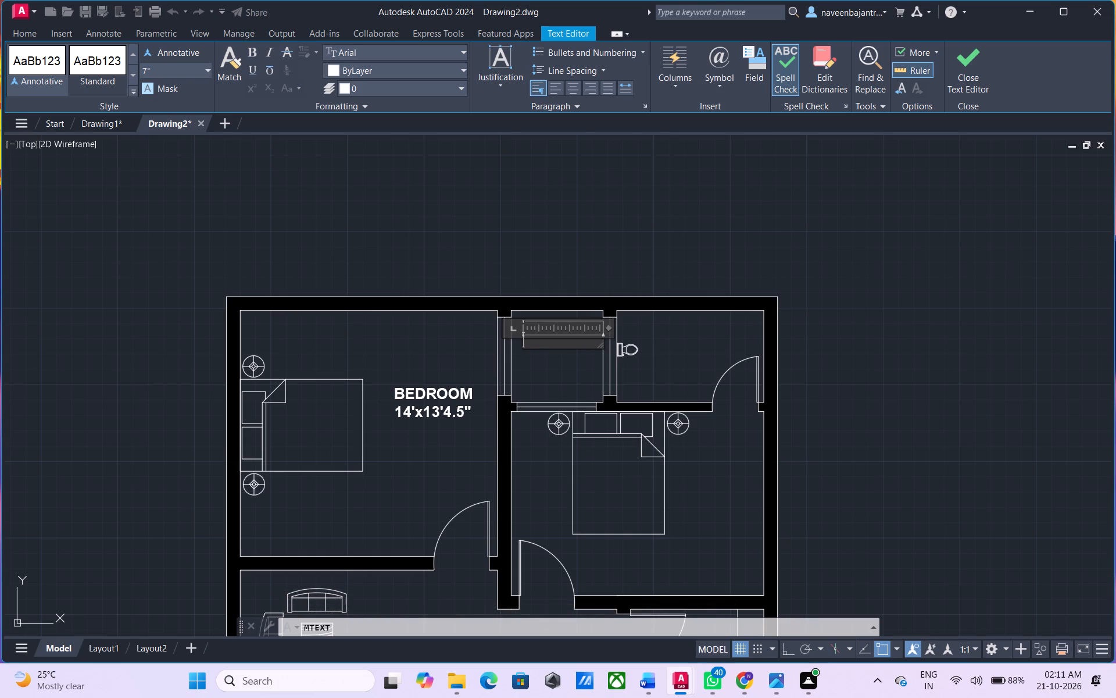
{"action": "type", "text": "OPEN"}
{"action": "key", "text": "Return"}
{"action": "key", "text": "5"}
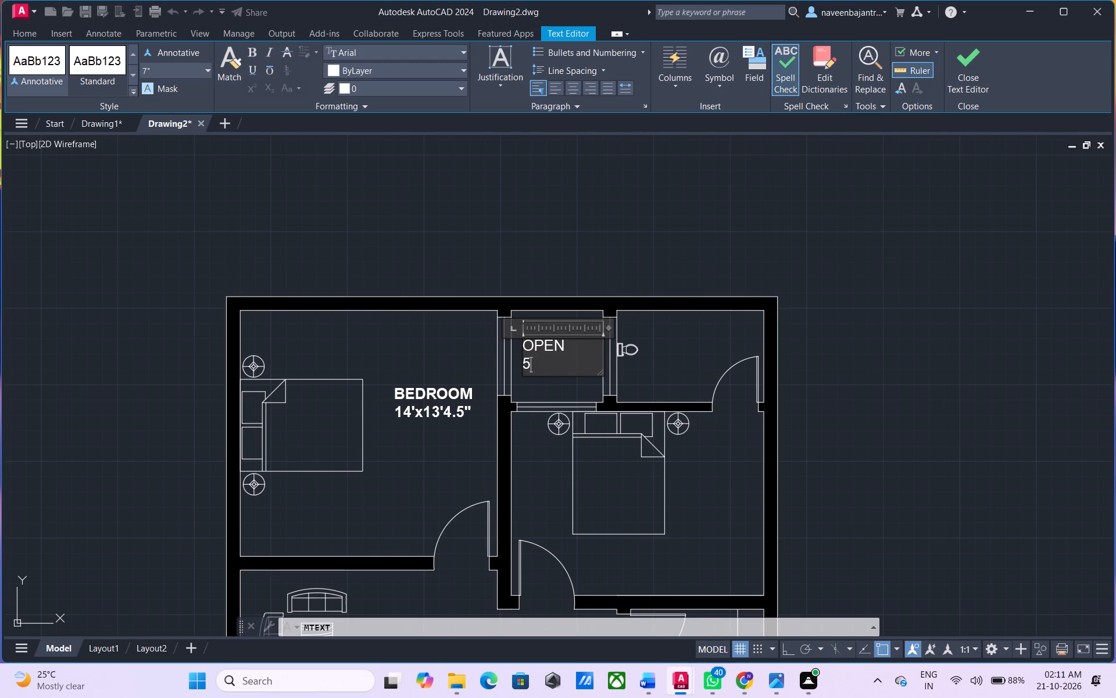
{"action": "key", "text": "apostrophe"}
{"action": "key", "text": "minus"}
{"action": "key", "text": "3"}
{"action": "key", "text": "shift+quotedbl"}
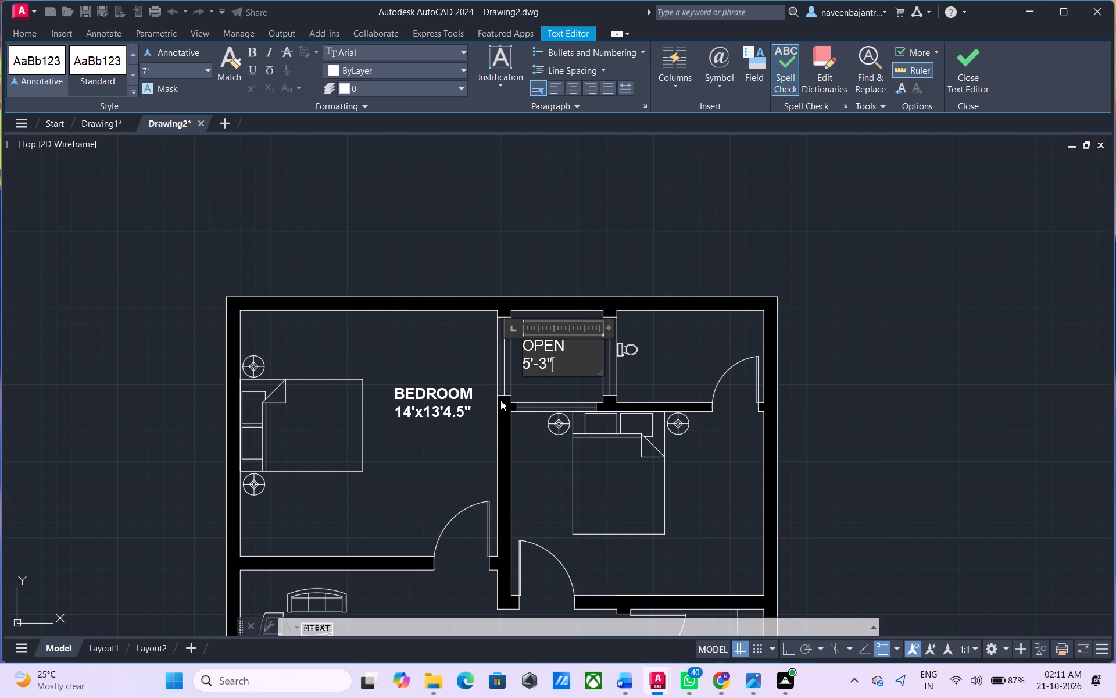
Center and bold both lines of the OPEN label and finish the text editing.
{"action": "left_click_drag", "start_coordinate": [559, 362], "coordinate": [520, 350]}
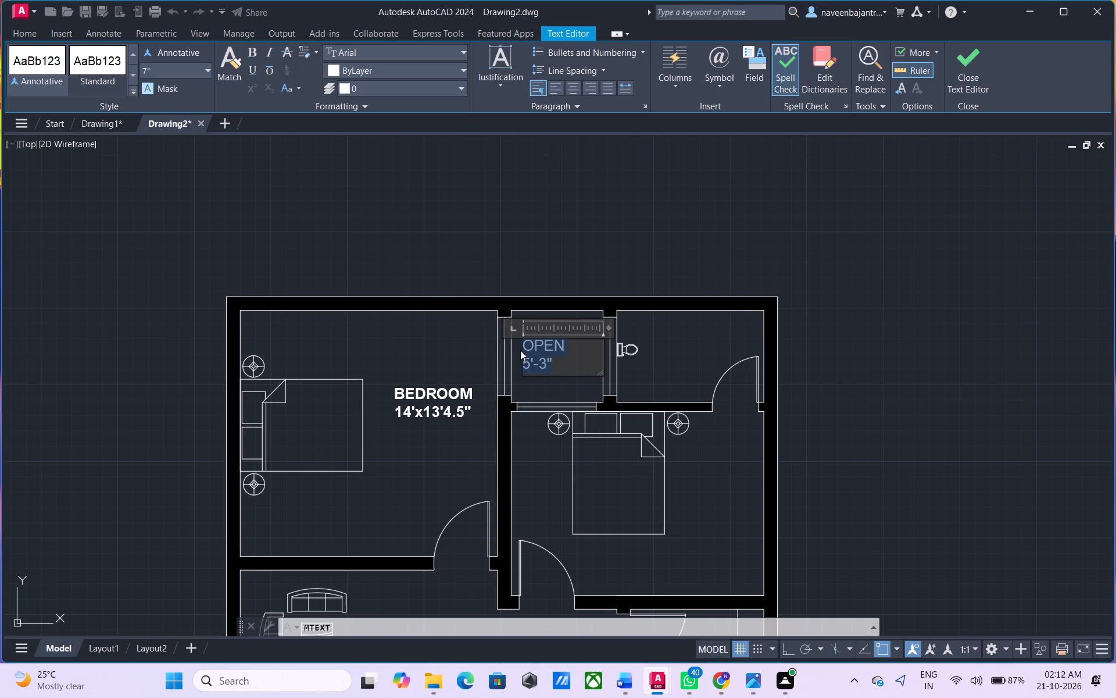
{"action": "left_click", "coordinate": [574, 86]}
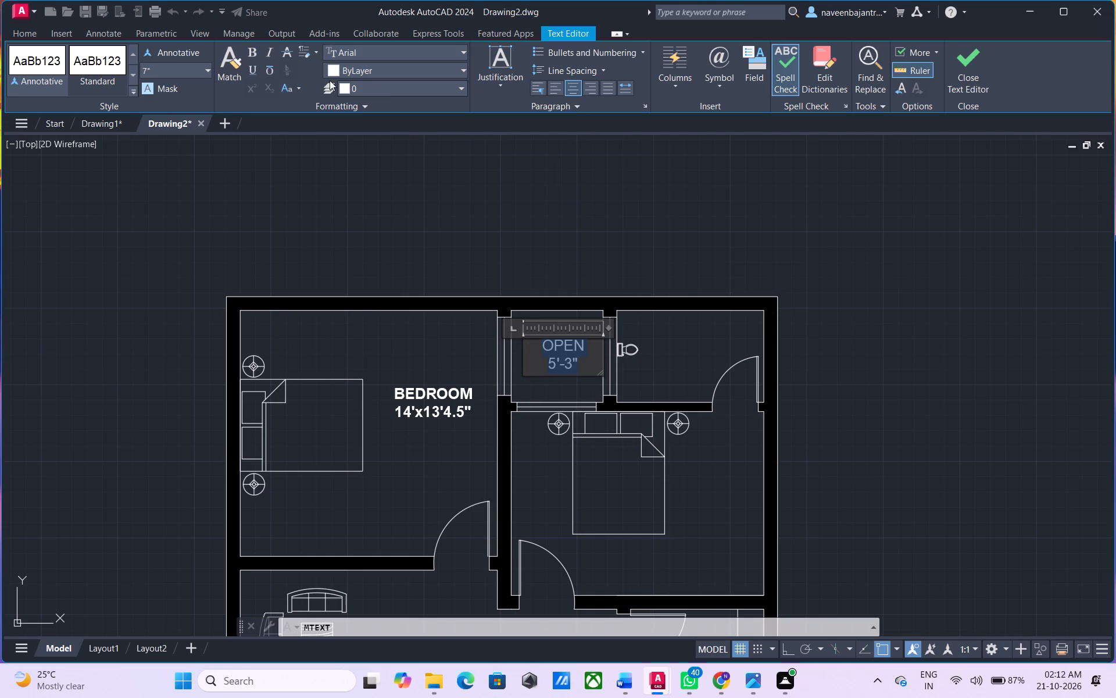
{"action": "left_click", "coordinate": [253, 59]}
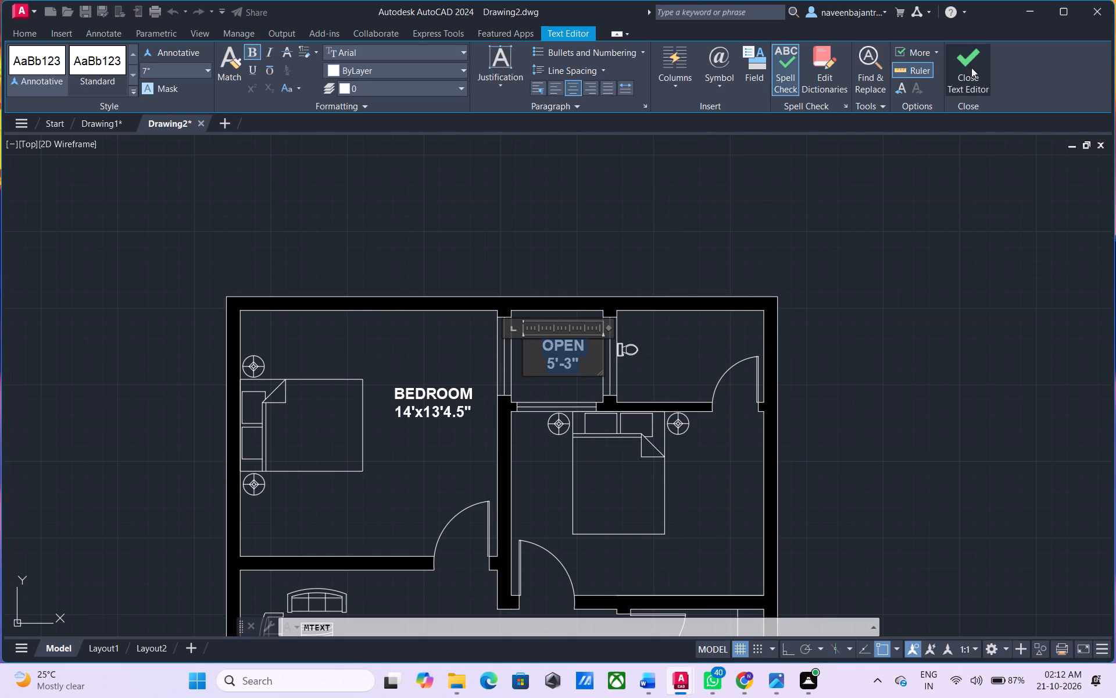
{"action": "left_click", "coordinate": [971, 67]}
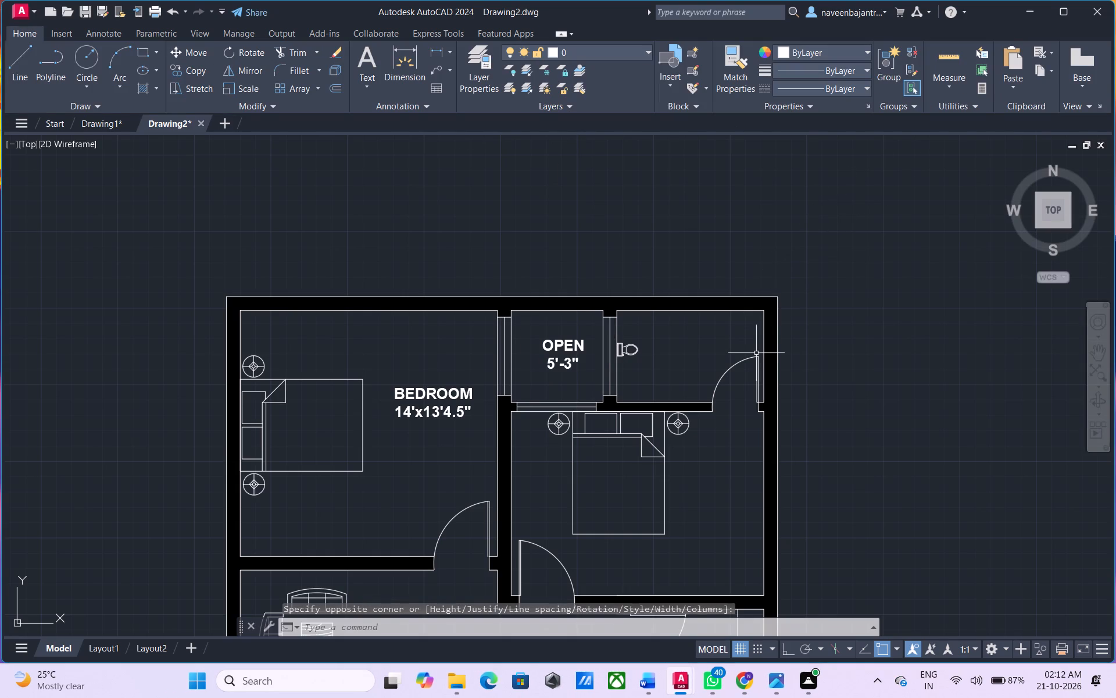
Add 7" high multiline text east of the toilet in the northeastern room, reading BATH with 7'-9"x5' on the second line.
{"action": "left_click", "coordinate": [372, 56]}
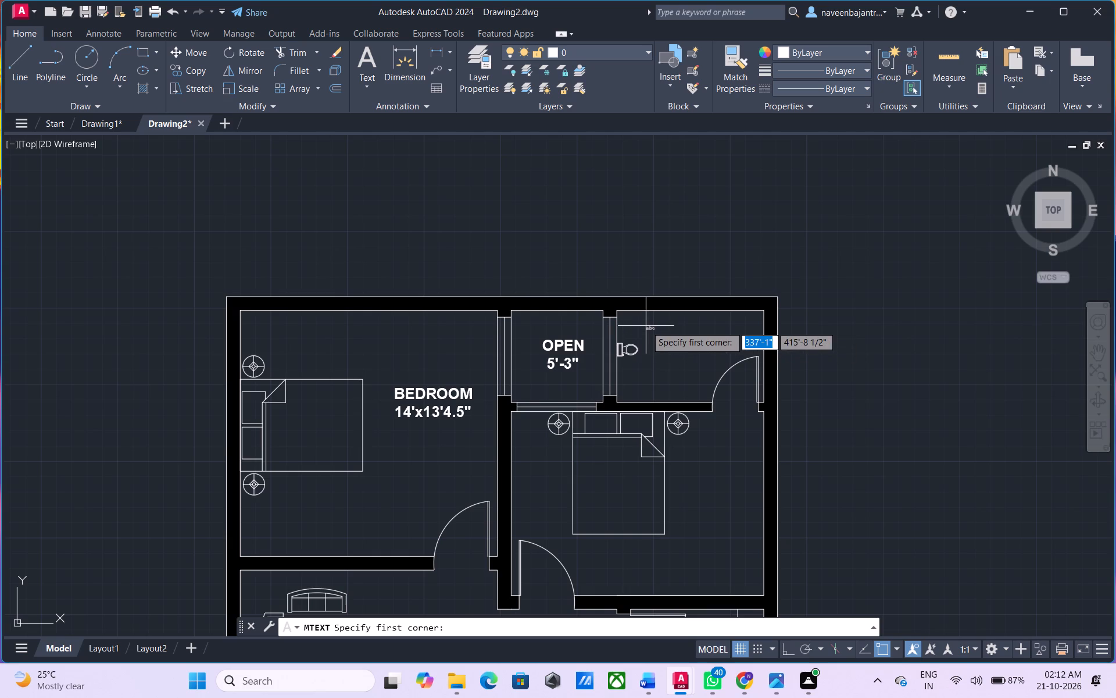
{"action": "left_click", "coordinate": [646, 324]}
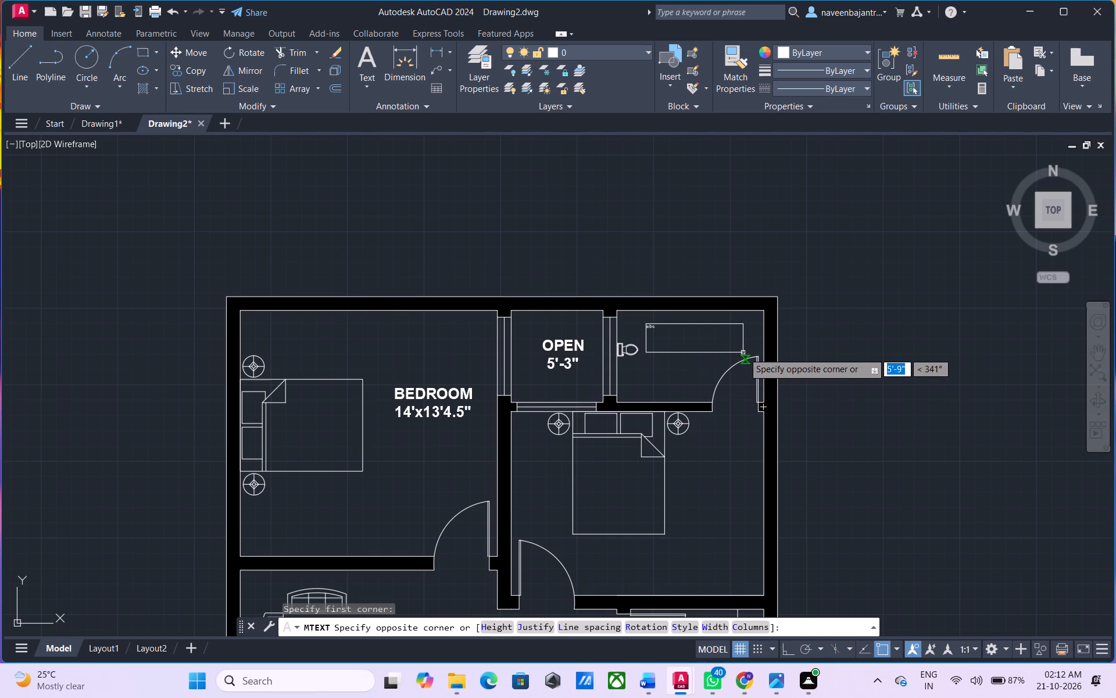
{"action": "left_click", "coordinate": [750, 352]}
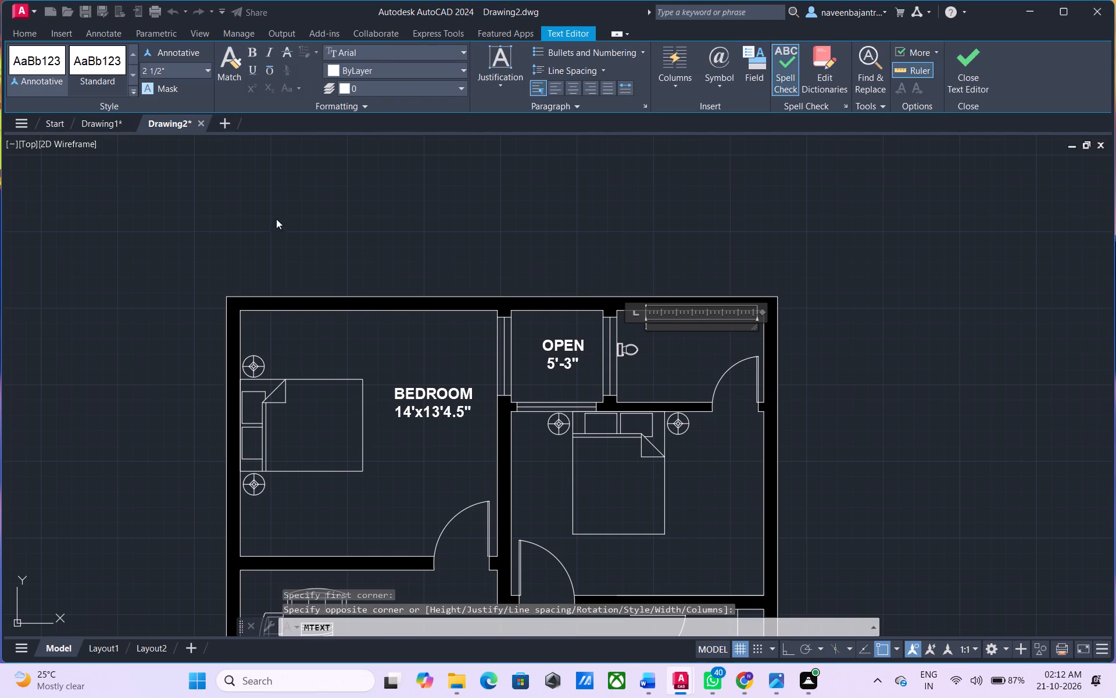
{"action": "left_click", "coordinate": [183, 62]}
{"action": "left_click", "coordinate": [183, 72]}
{"action": "key", "text": "7"}
{"action": "key", "text": "shift+quotedbl"}
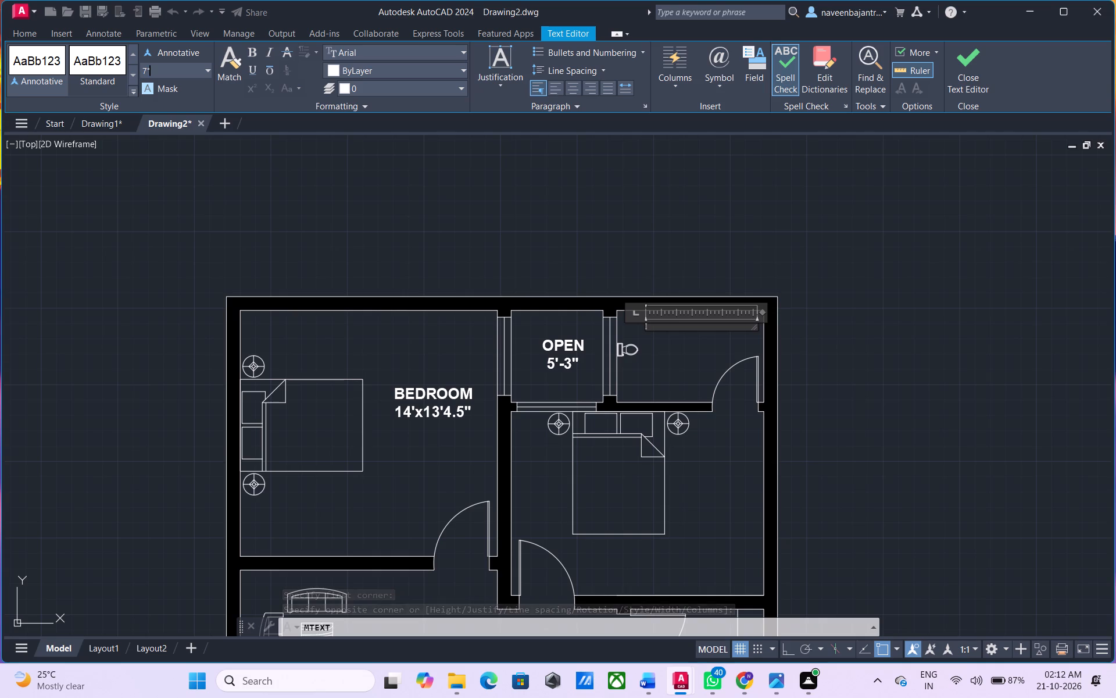
{"action": "key", "text": "Return"}
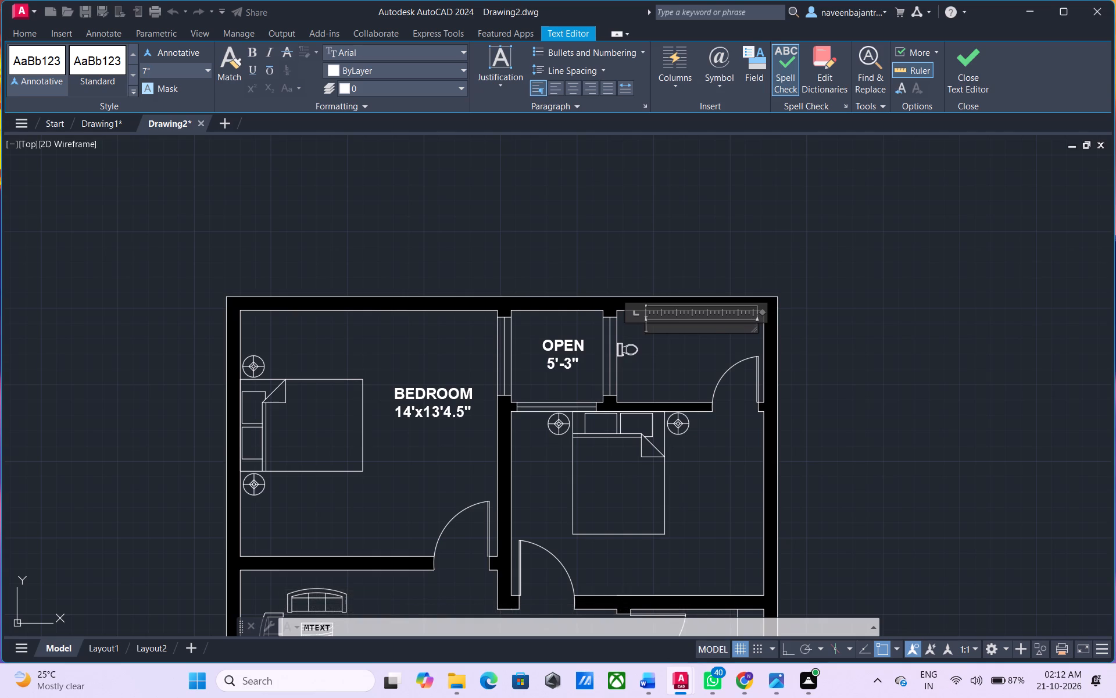
{"action": "type", "text": "BATH"}
{"action": "key", "text": "Return"}
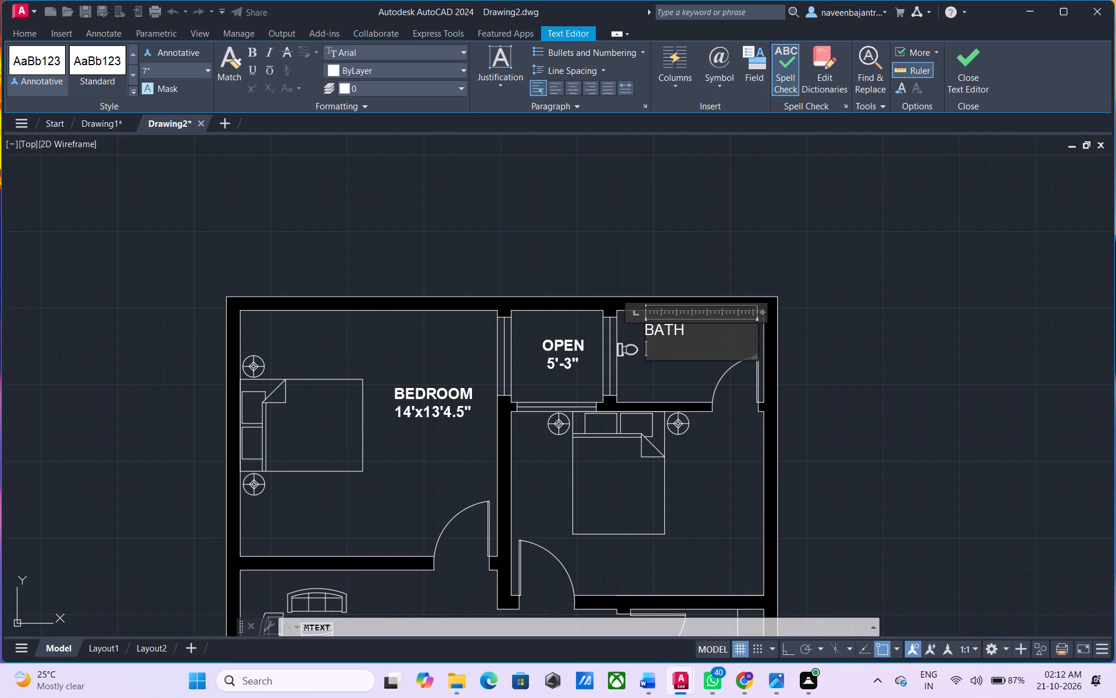
{"action": "key", "text": "7"}
{"action": "key", "text": "apostrophe"}
{"action": "type", "text": "-9"}
{"action": "key", "text": "shift+quotedbl"}
{"action": "type", "text": "5'"}
Center and bold both lines of the BATH label and finish the text editing.
{"action": "left_click_drag", "start_coordinate": [697, 341], "coordinate": [642, 338]}
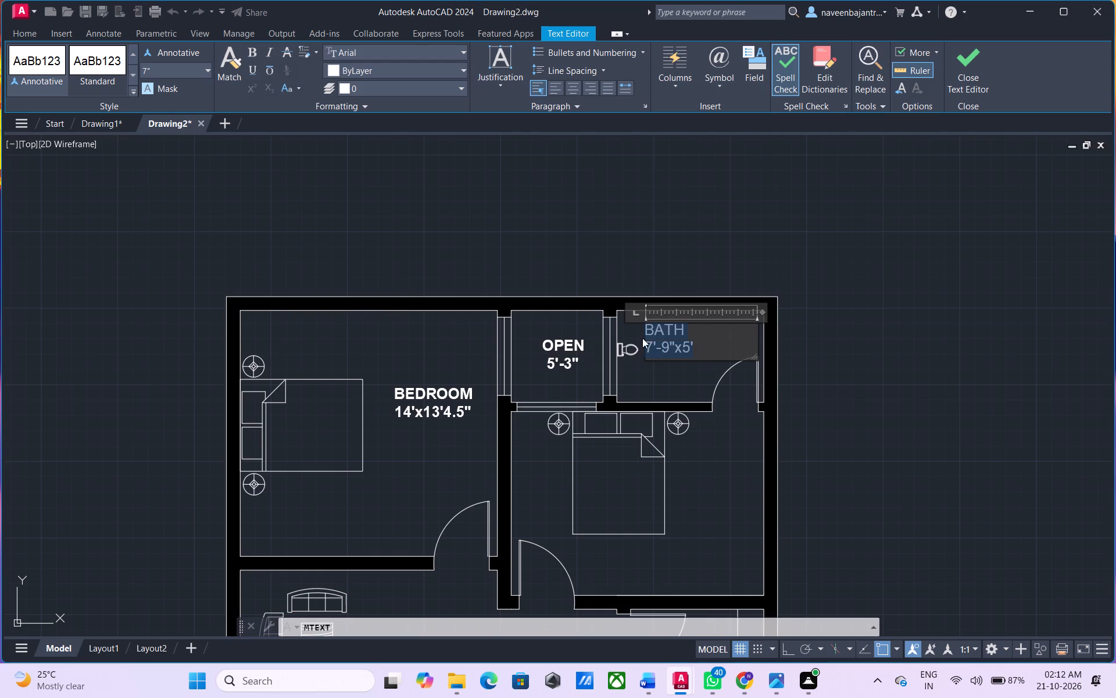
{"action": "left_click", "coordinate": [580, 93]}
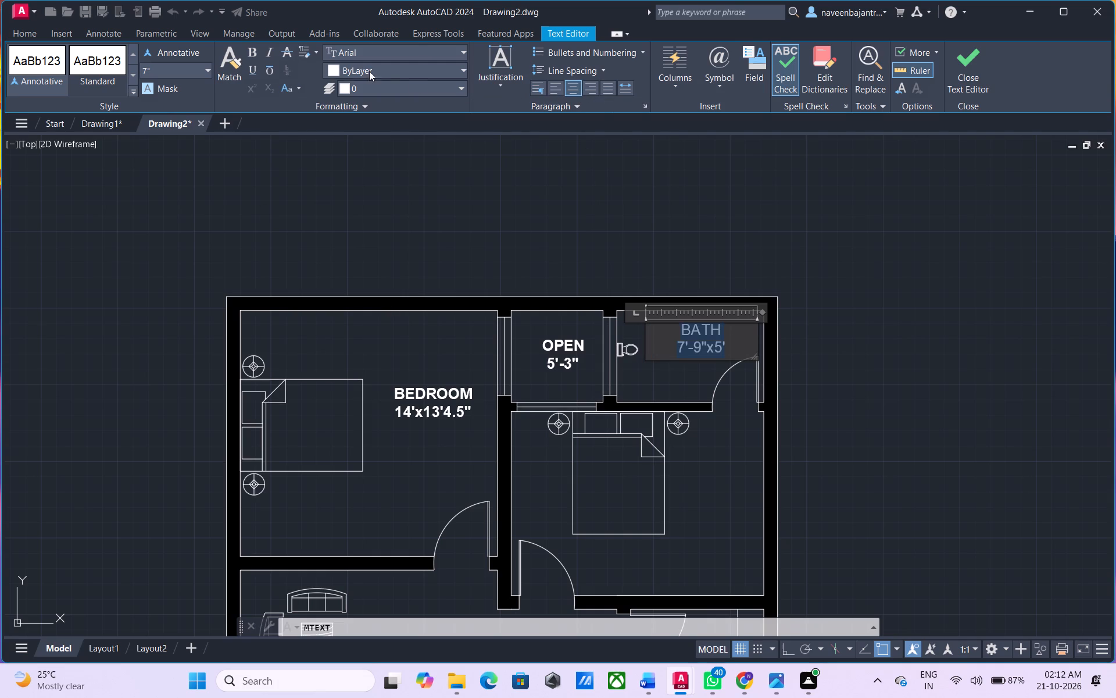
{"action": "left_click", "coordinate": [249, 52]}
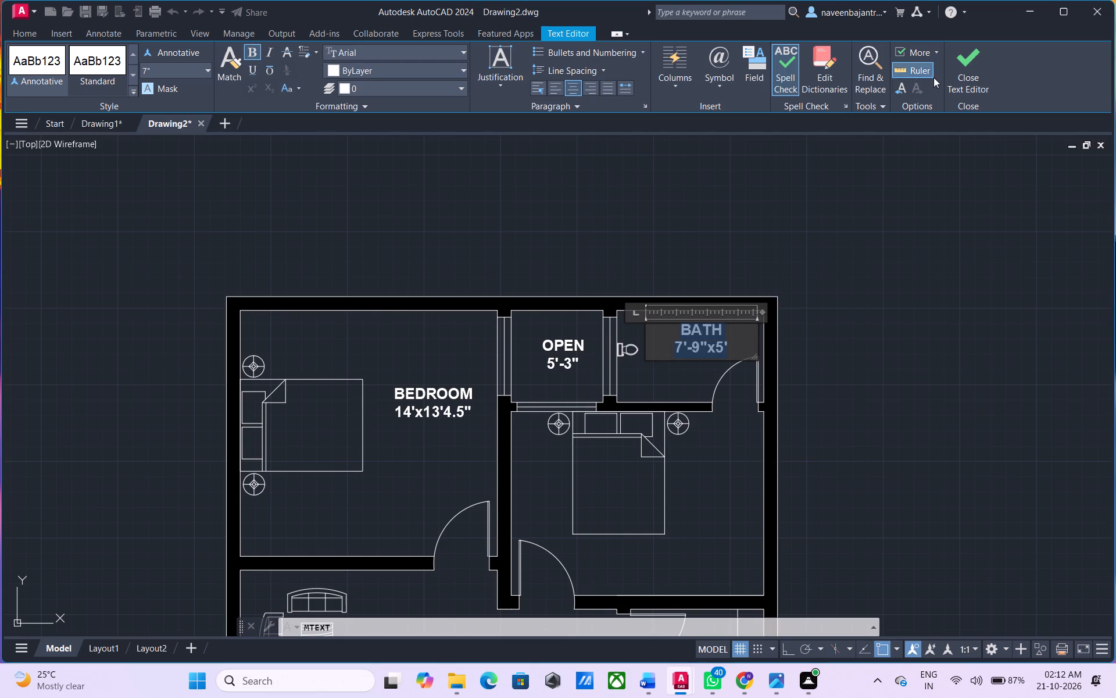
{"action": "left_click", "coordinate": [957, 74]}
Add 7" high multiline text below the bed in the eastern bedroom, reading BED ROOM with 13'9"x10' on the second line.
{"action": "scroll", "coordinate": [822, 360], "scroll_direction": "down", "scroll_amount": 1}
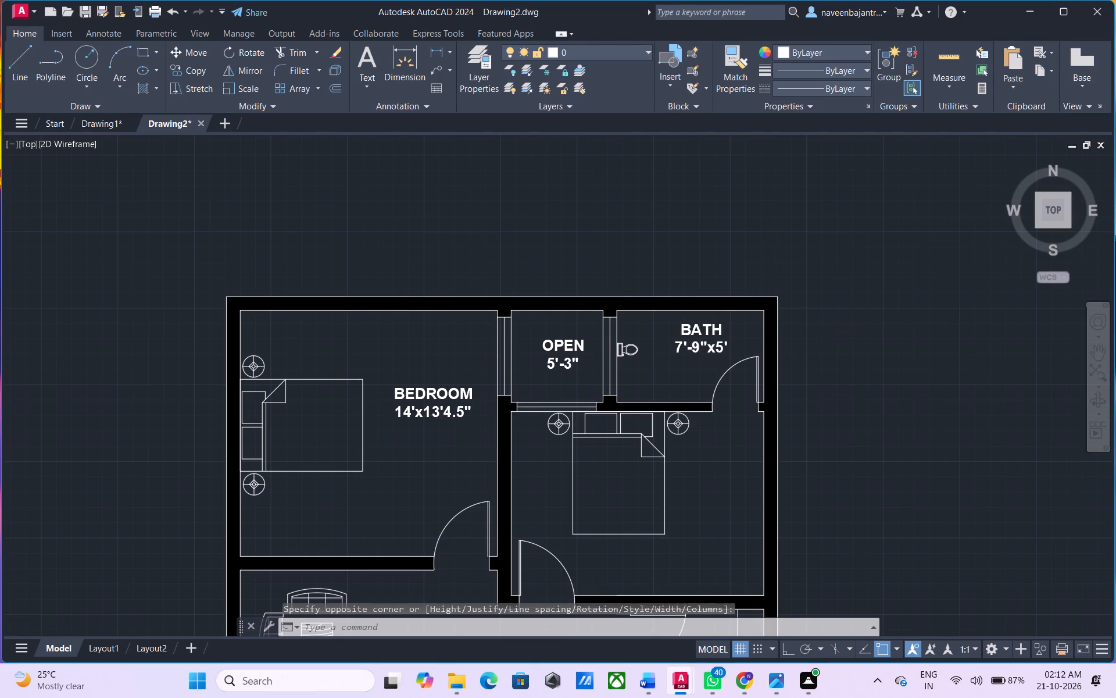
{"action": "scroll", "coordinate": [784, 530], "scroll_direction": "up", "scroll_amount": 2}
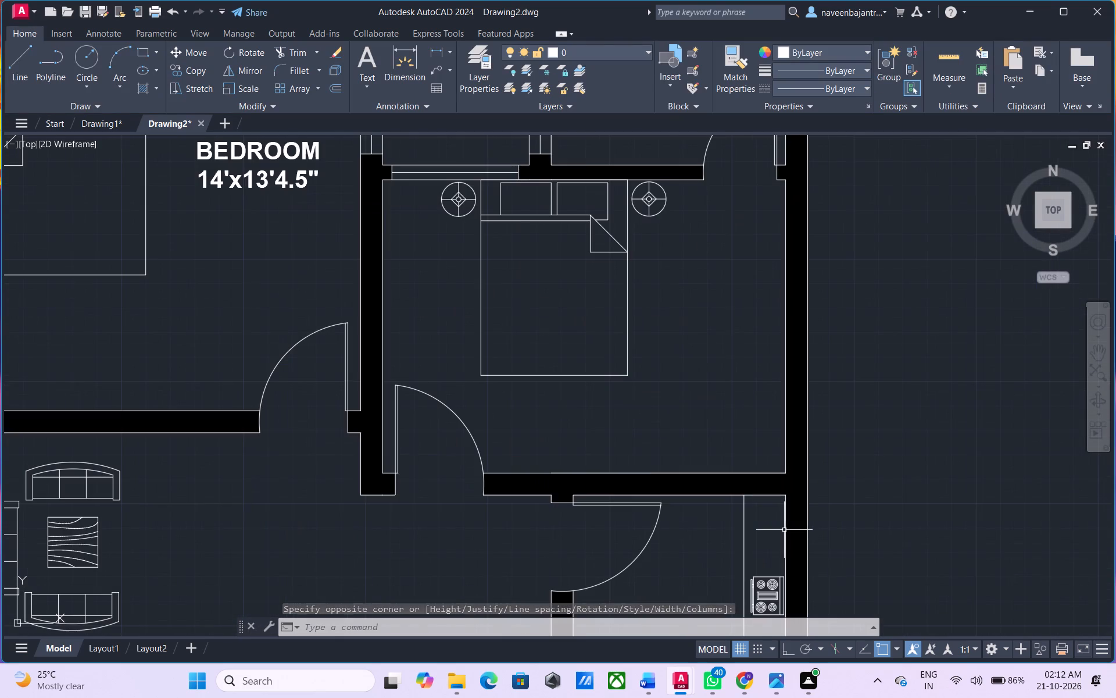
{"action": "left_click", "coordinate": [371, 69]}
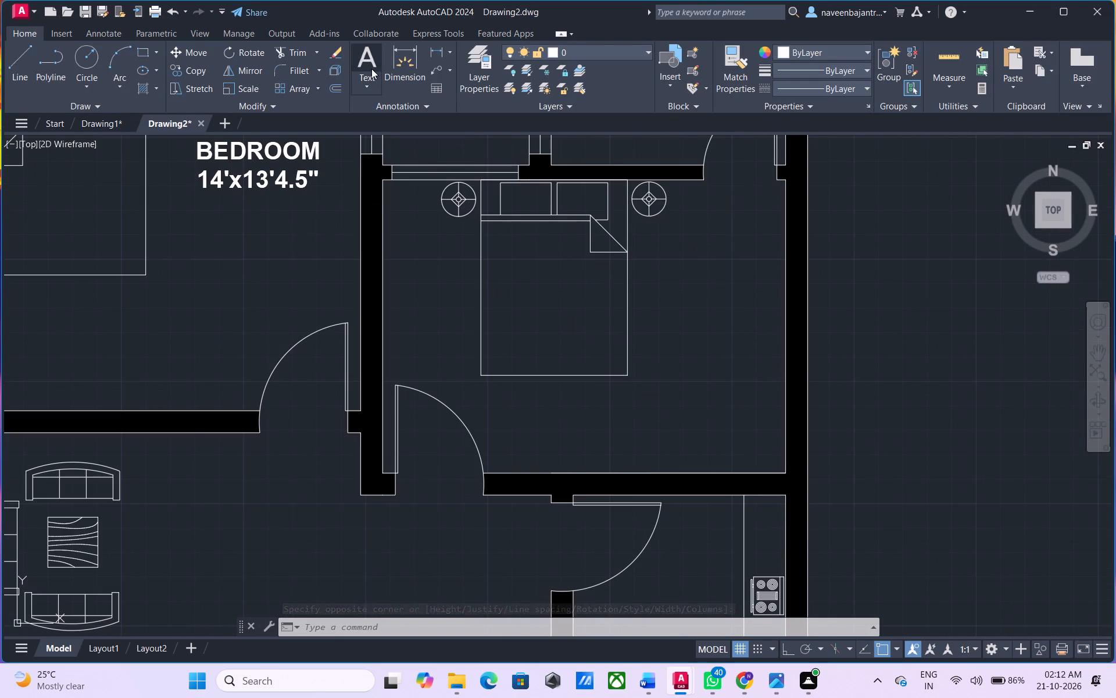
{"action": "left_click", "coordinate": [556, 396]}
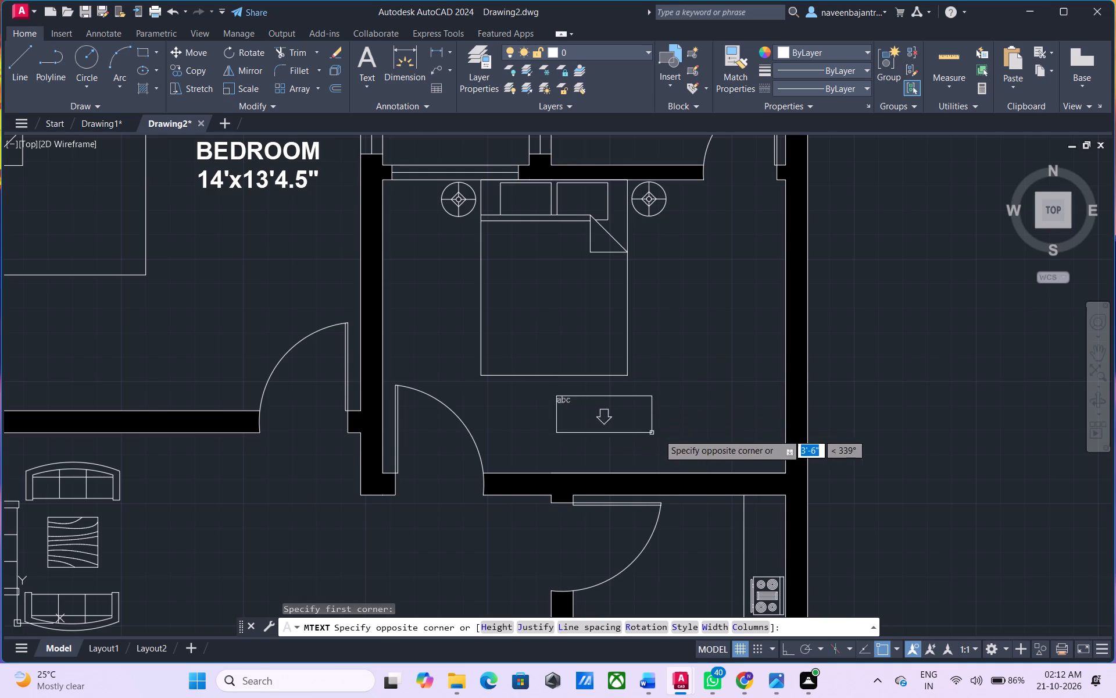
{"action": "left_click", "coordinate": [759, 444]}
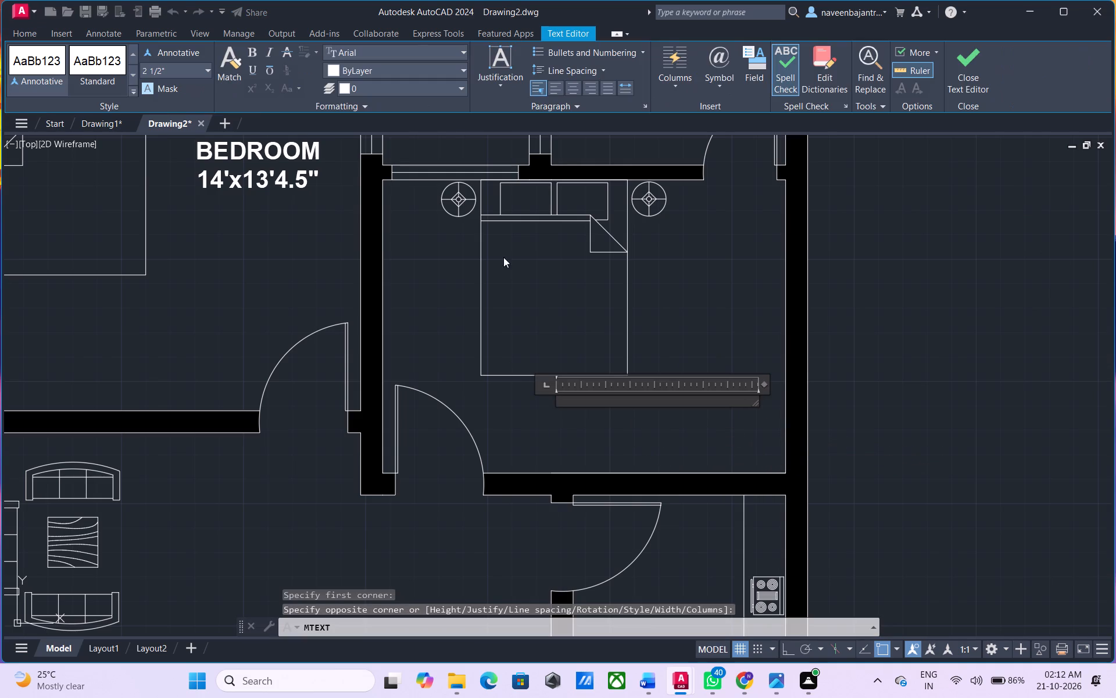
{"action": "left_click", "coordinate": [180, 66]}
{"action": "key", "text": "7"}
{"action": "key", "text": "shift+quotedbl"}
{"action": "key", "text": "Return"}
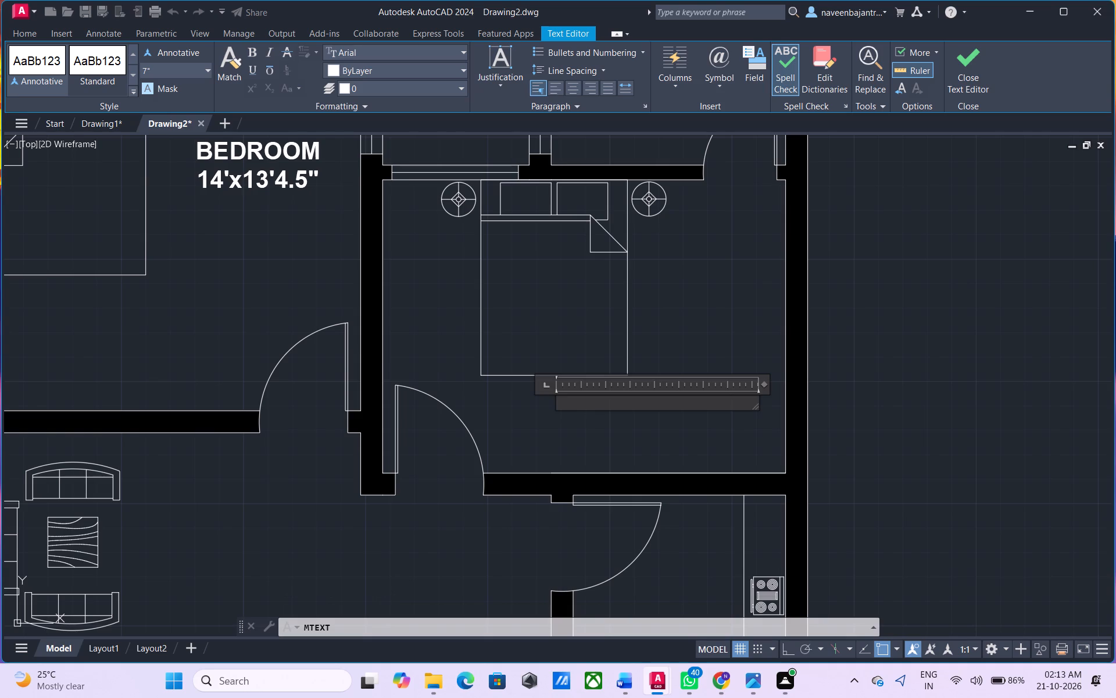
{"action": "type", "text": "BED R"}
{"action": "type", "text": "OOM"}
{"action": "key", "text": "Return"}
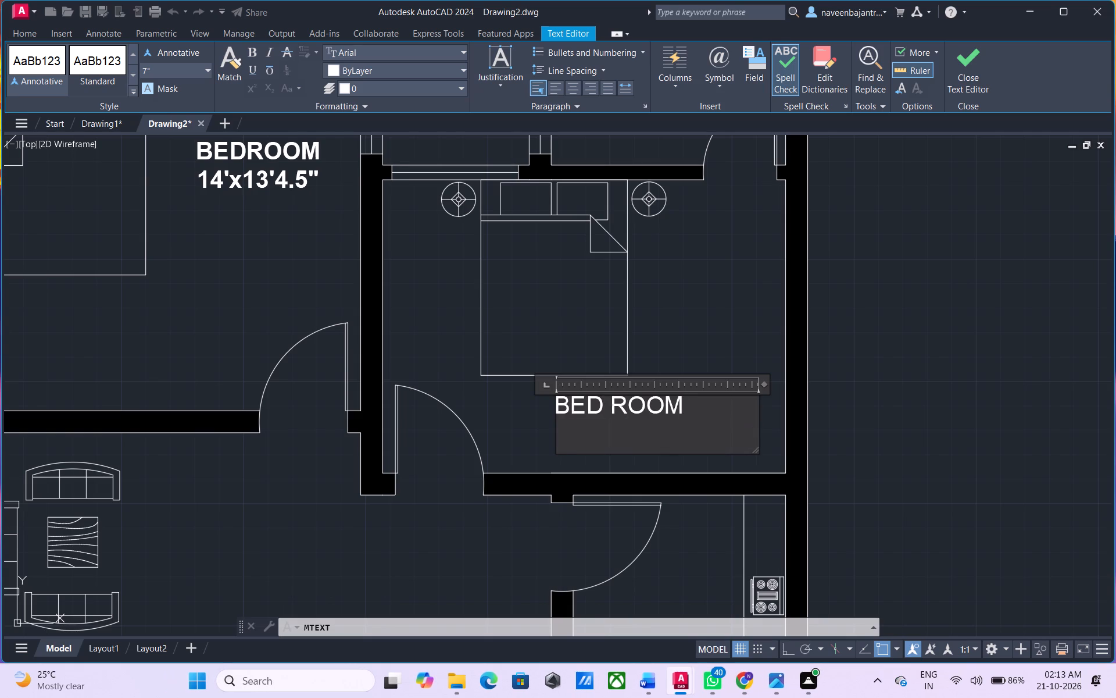
{"action": "type", "text": "13"}
{"action": "key", "text": "apostrophe"}
{"action": "key", "text": "9"}
{"action": "key", "text": "apostrophe"}
{"action": "key", "text": "BackSpace"}
{"action": "key", "text": "shift+quotedbl"}
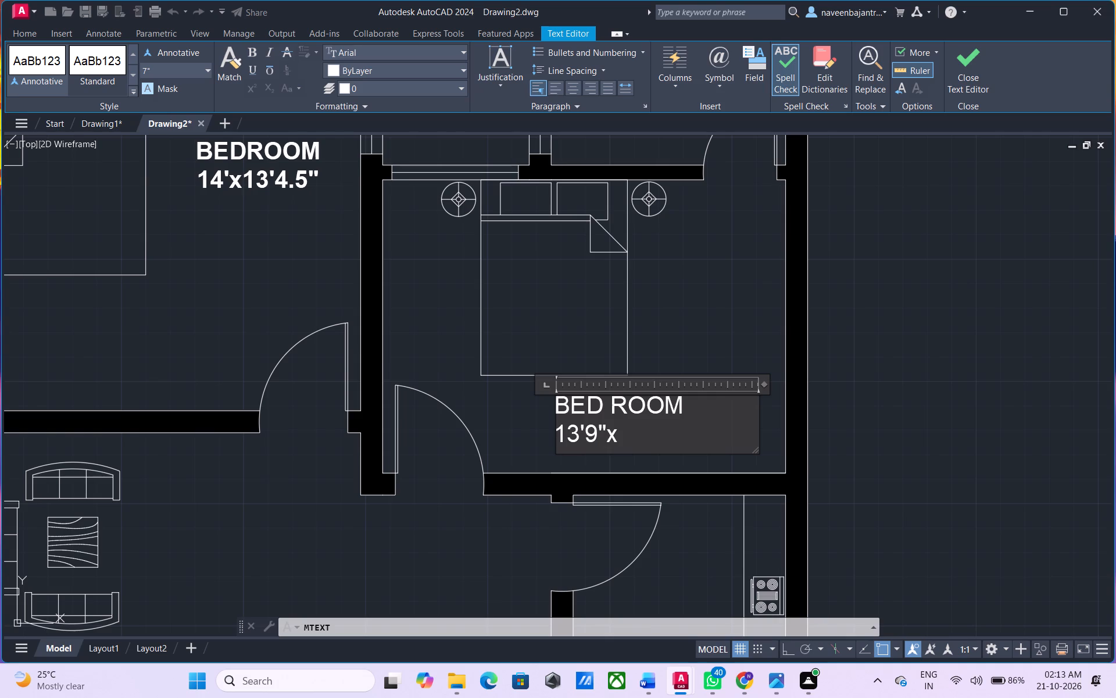
{"action": "type", "text": "10'"}
Center and bold both lines of the BED ROOM label and finish the text editing.
{"action": "left_click_drag", "start_coordinate": [650, 433], "coordinate": [555, 407]}
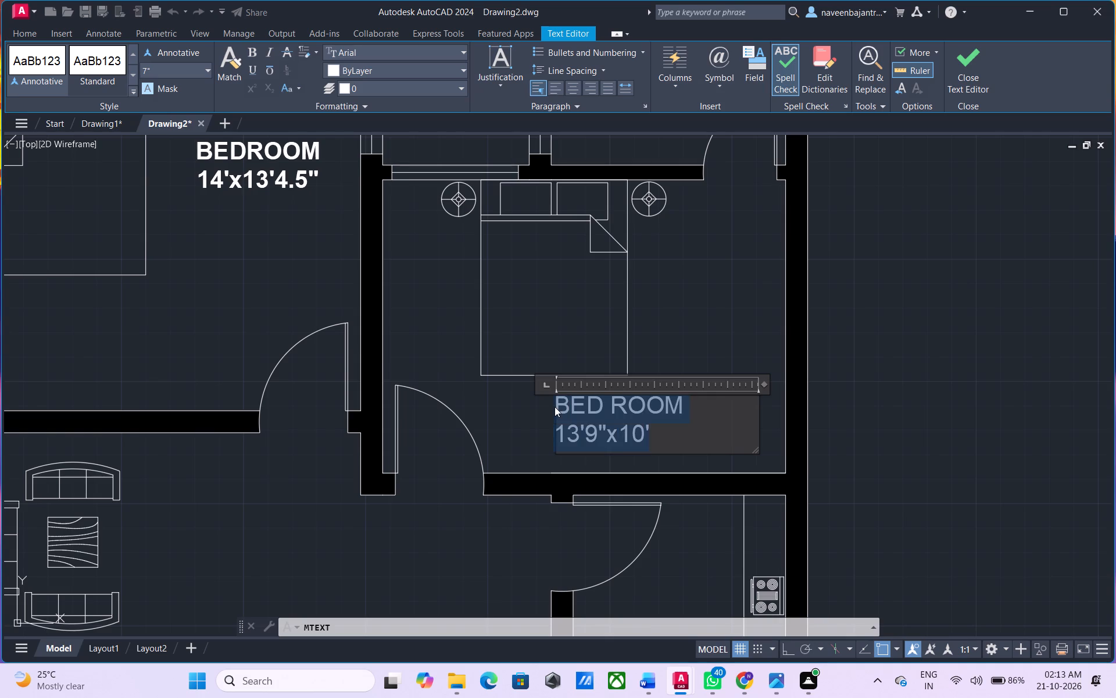
{"action": "left_click", "coordinate": [570, 88]}
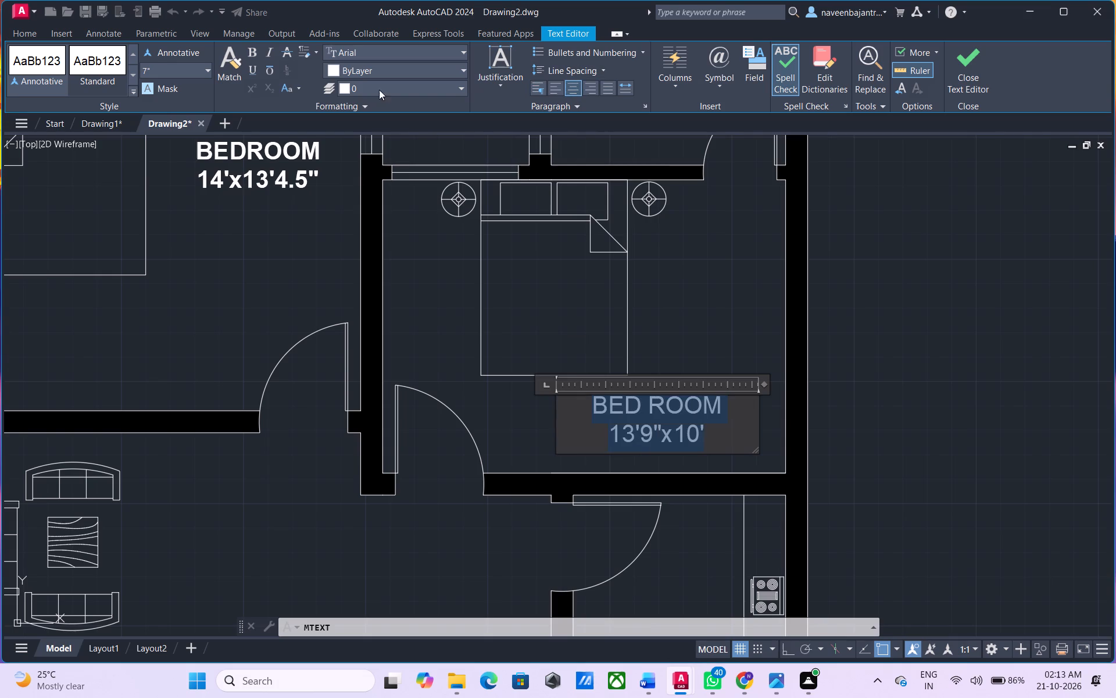
{"action": "left_click", "coordinate": [251, 59]}
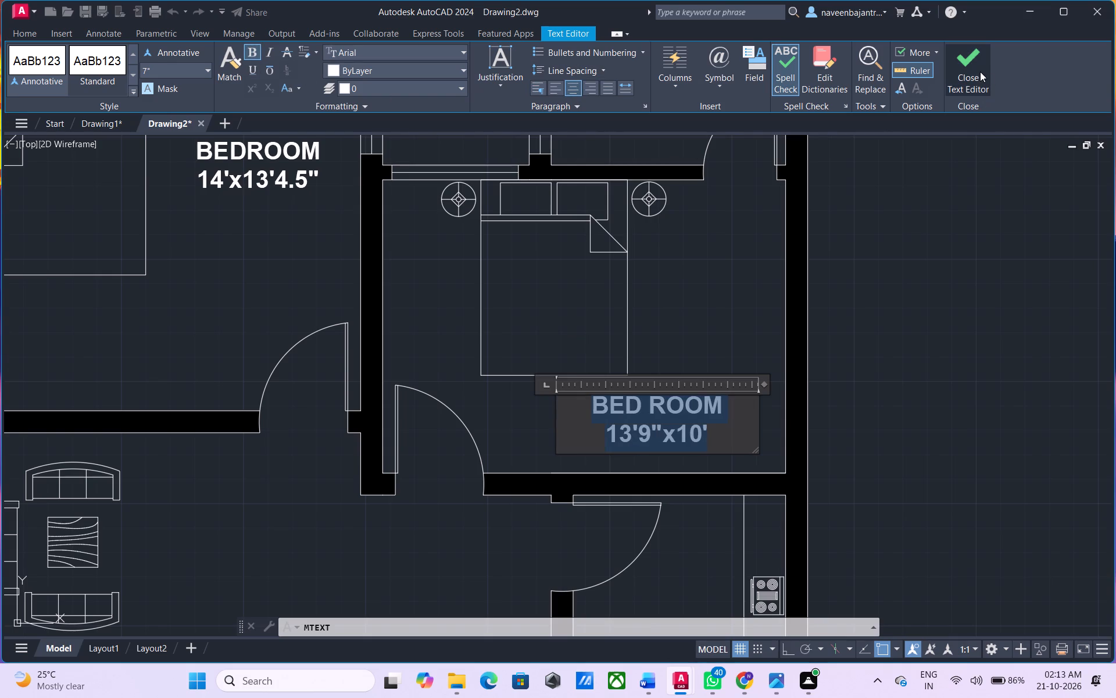
{"action": "left_click", "coordinate": [980, 72]}
Add 7" high multiline text in the room with the stove and sink, reading KITCHEN with 7'3"x7'3" on the second line.
{"action": "scroll", "coordinate": [850, 304], "scroll_direction": "down", "scroll_amount": 2}
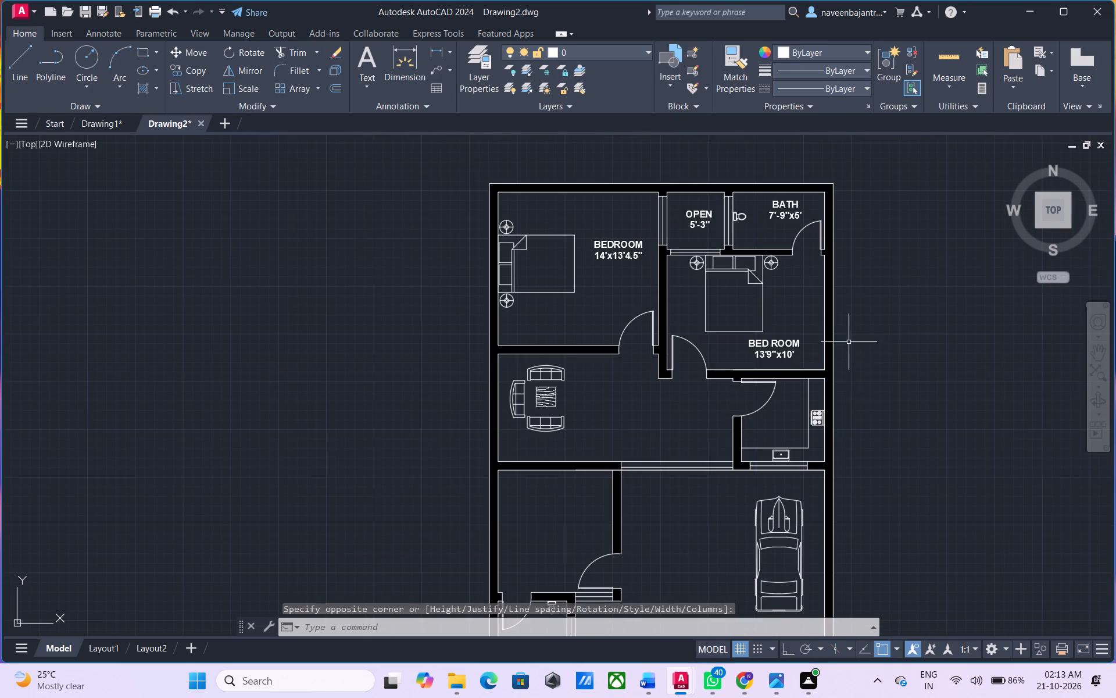
{"action": "scroll", "coordinate": [793, 453], "scroll_direction": "up", "scroll_amount": 2}
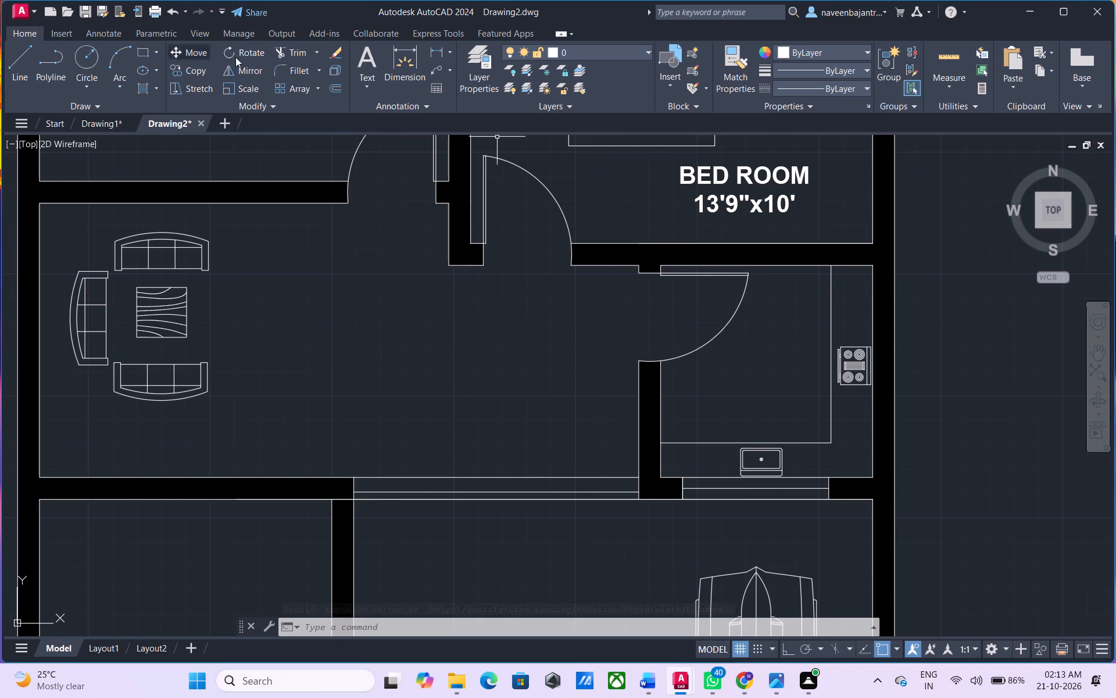
{"action": "left_click", "coordinate": [363, 59]}
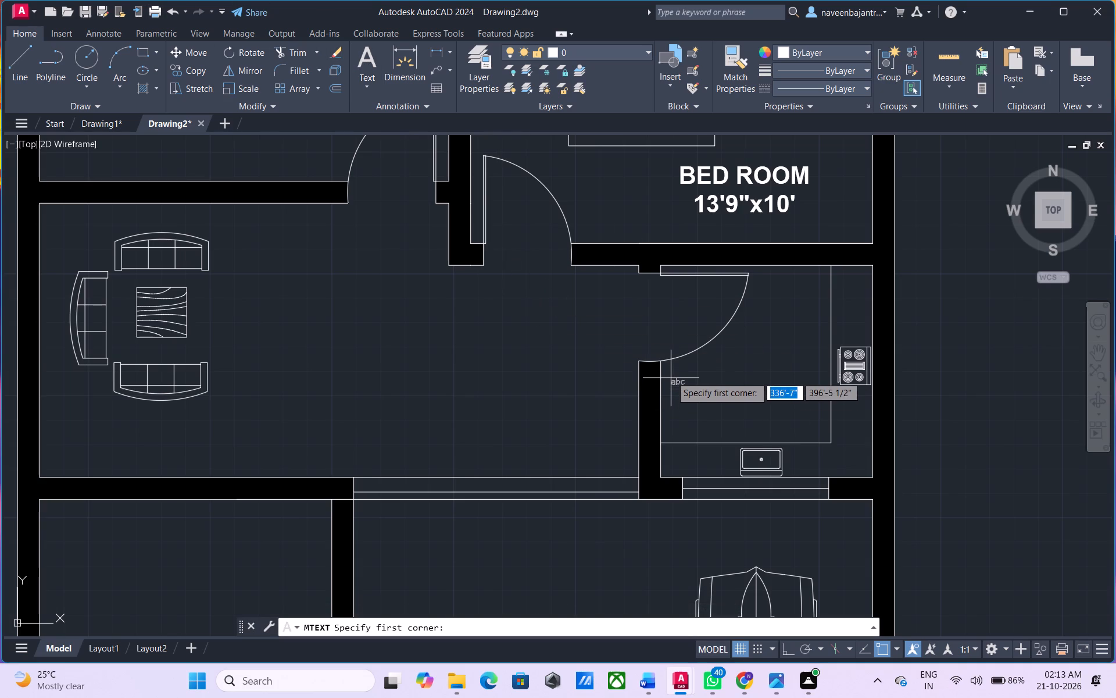
{"action": "left_click", "coordinate": [671, 372]}
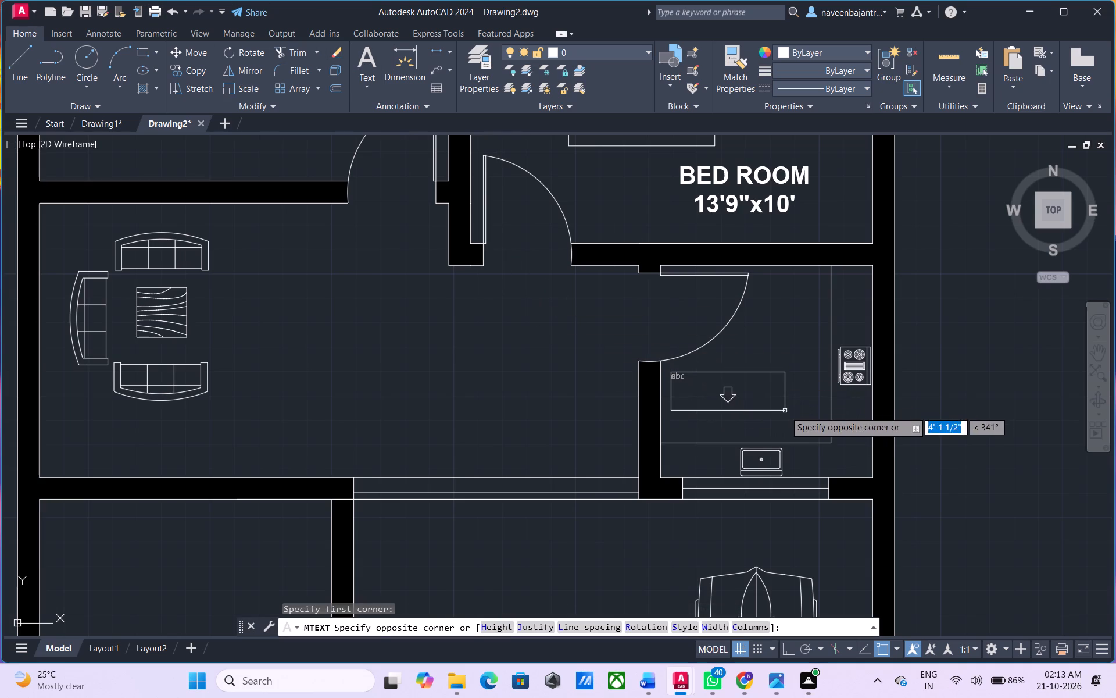
{"action": "left_click", "coordinate": [818, 420]}
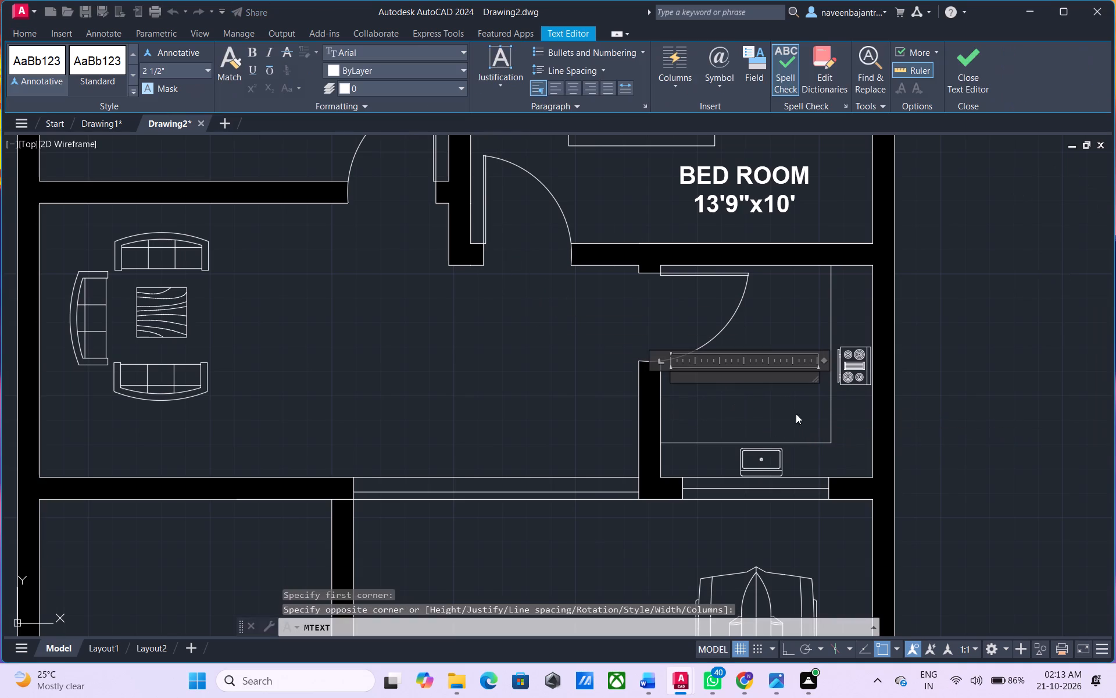
{"action": "left_click", "coordinate": [190, 67]}
{"action": "key", "text": "7"}
{"action": "key", "text": "shift+quotedbl"}
{"action": "key", "text": "Return"}
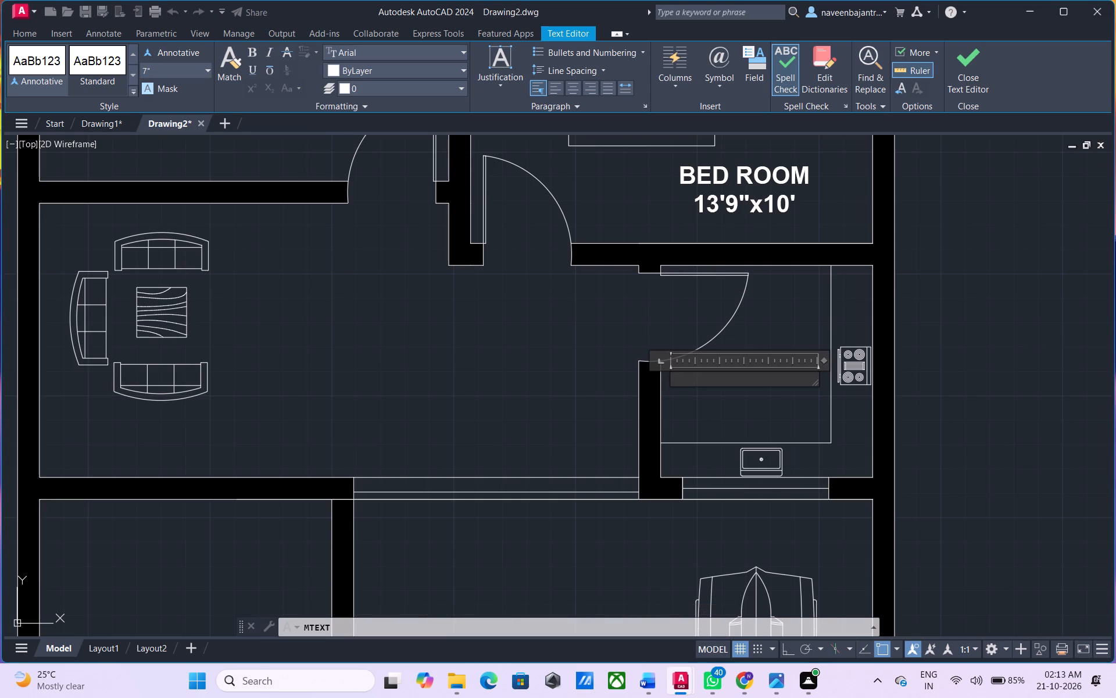
{"action": "type", "text": "KITCHEN"}
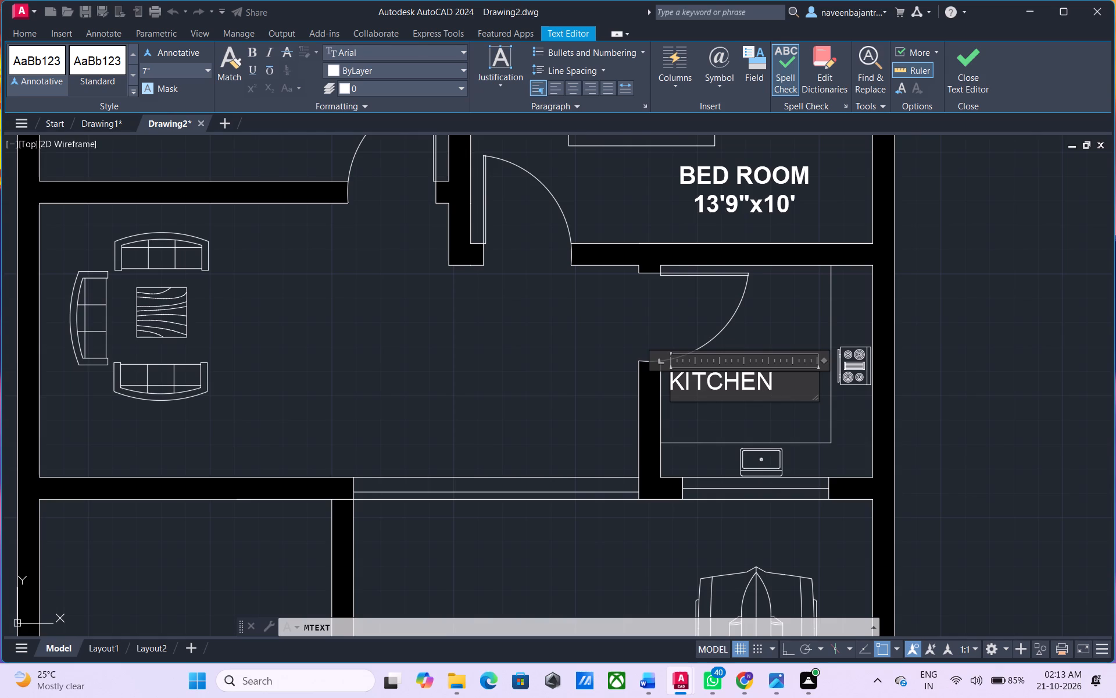
{"action": "key", "text": "Return"}
{"action": "type", "text": "7'3"}
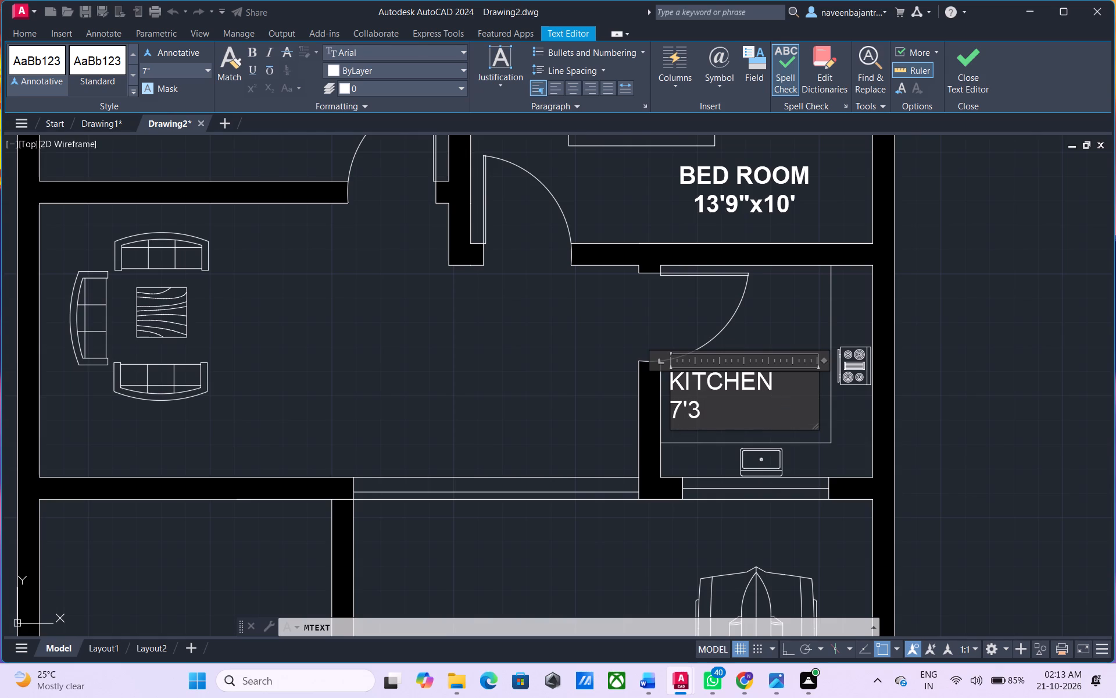
{"action": "key", "text": "shift+quotedbl"}
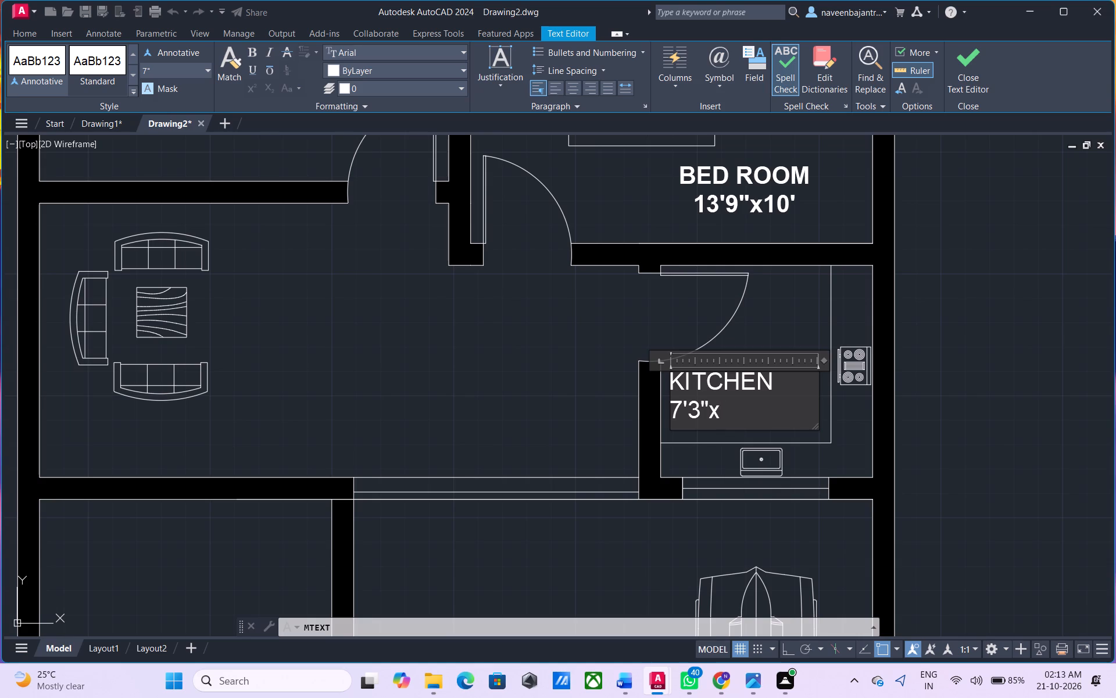
{"action": "type", "text": "7'3"}
{"action": "key", "text": "shift+quotedbl"}
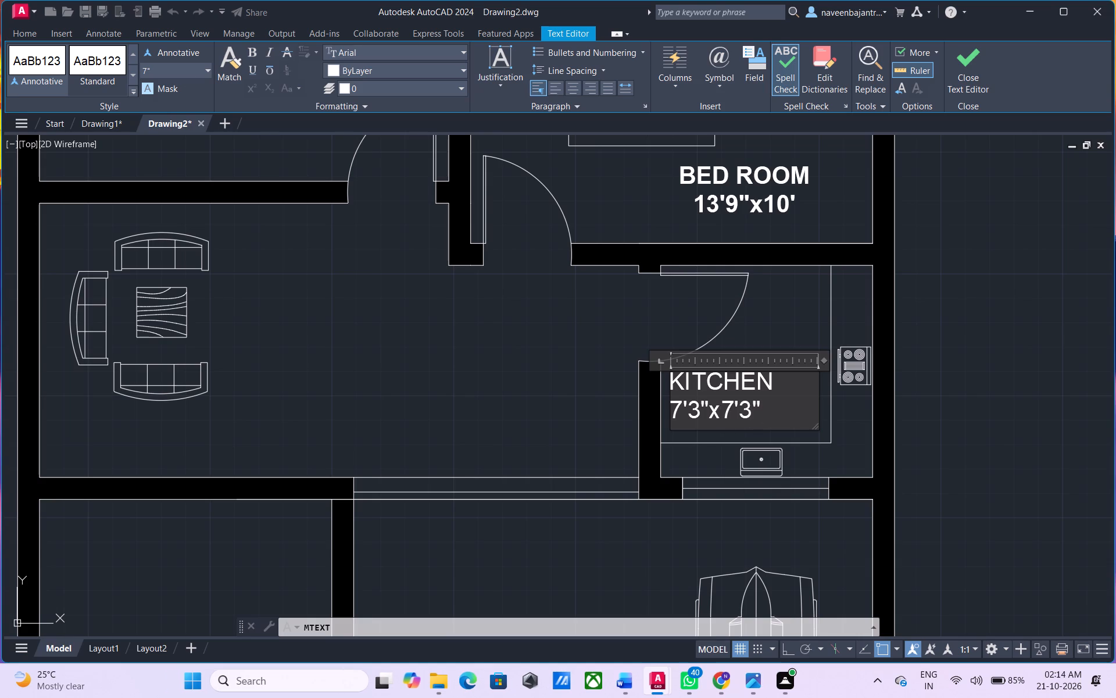
Center and bold both lines of the KITCHEN label and finish the text editing.
{"action": "left_click_drag", "start_coordinate": [770, 412], "coordinate": [714, 411]}
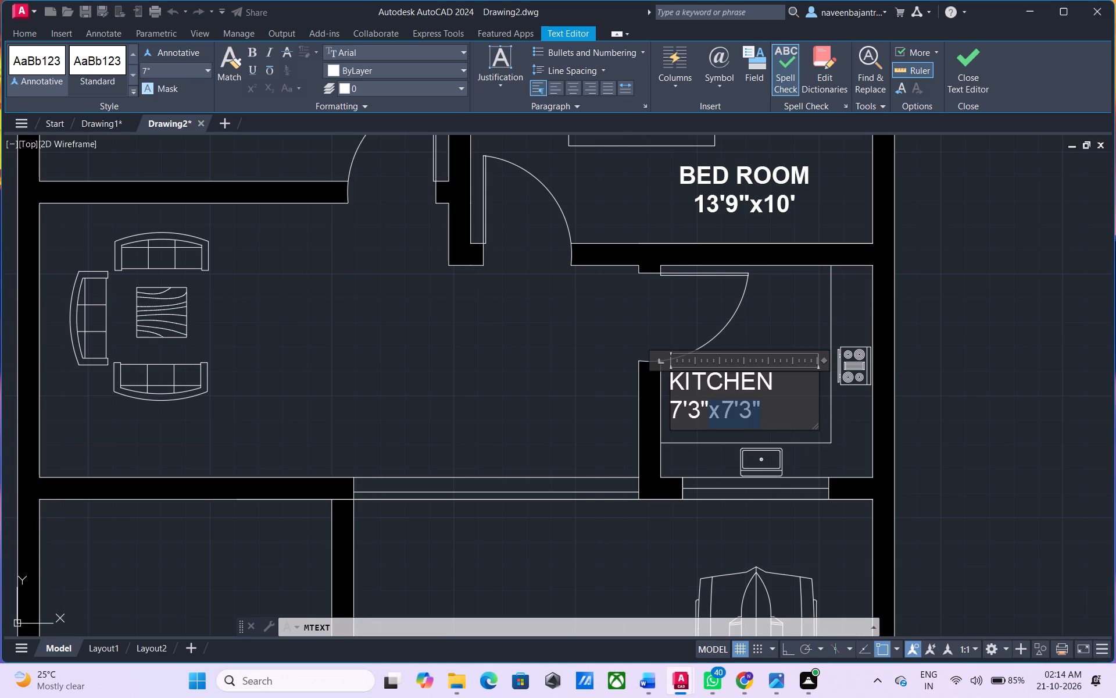
{"action": "left_click_drag", "start_coordinate": [714, 411], "coordinate": [663, 376]}
{"action": "left_click", "coordinate": [571, 88]}
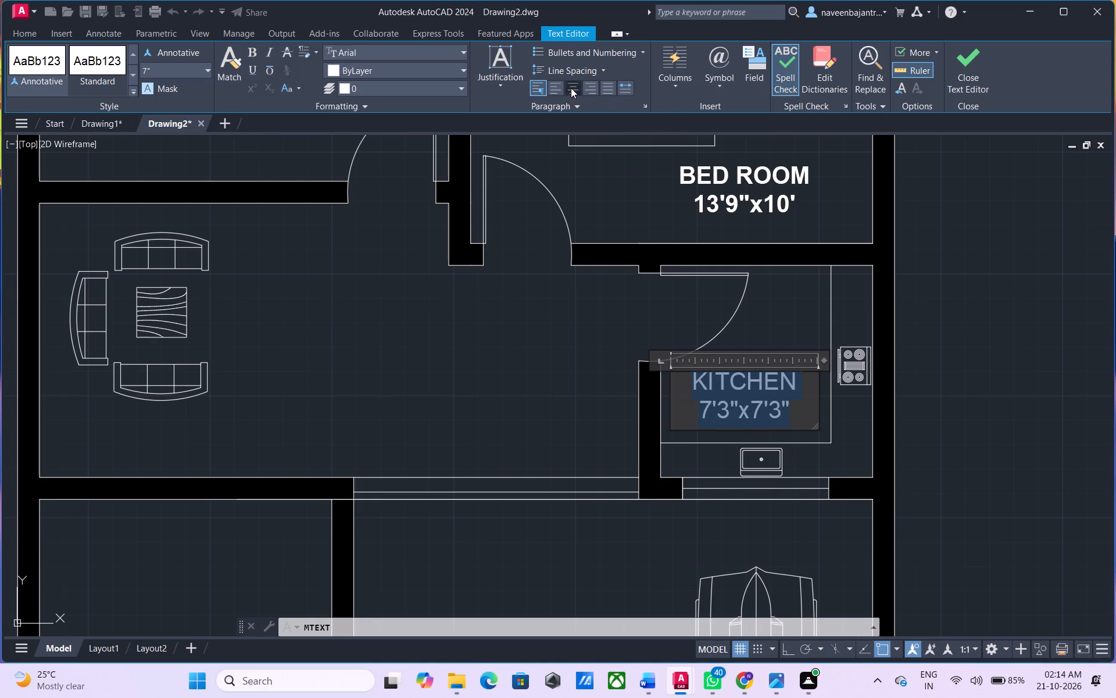
{"action": "left_click", "coordinate": [252, 48]}
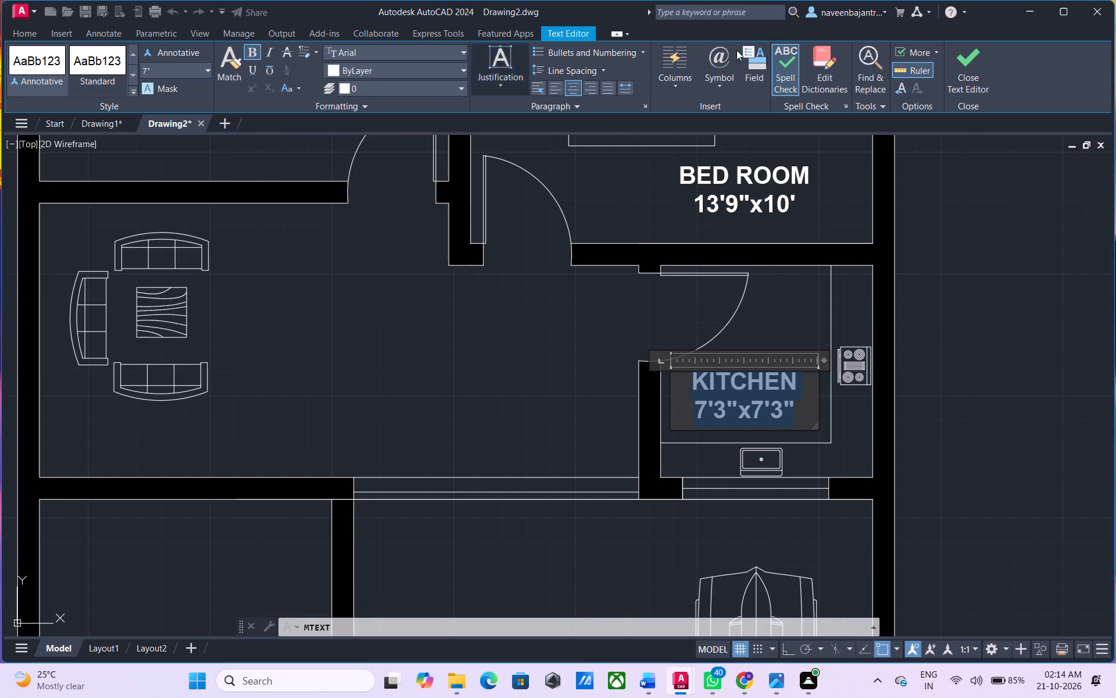
{"action": "left_click", "coordinate": [979, 67]}
Add 9" high multiline text west of the parked car, reading CAR PORCH with 17'9"x16'5" on the second line.
{"action": "scroll", "coordinate": [939, 247], "scroll_direction": "down", "scroll_amount": 2}
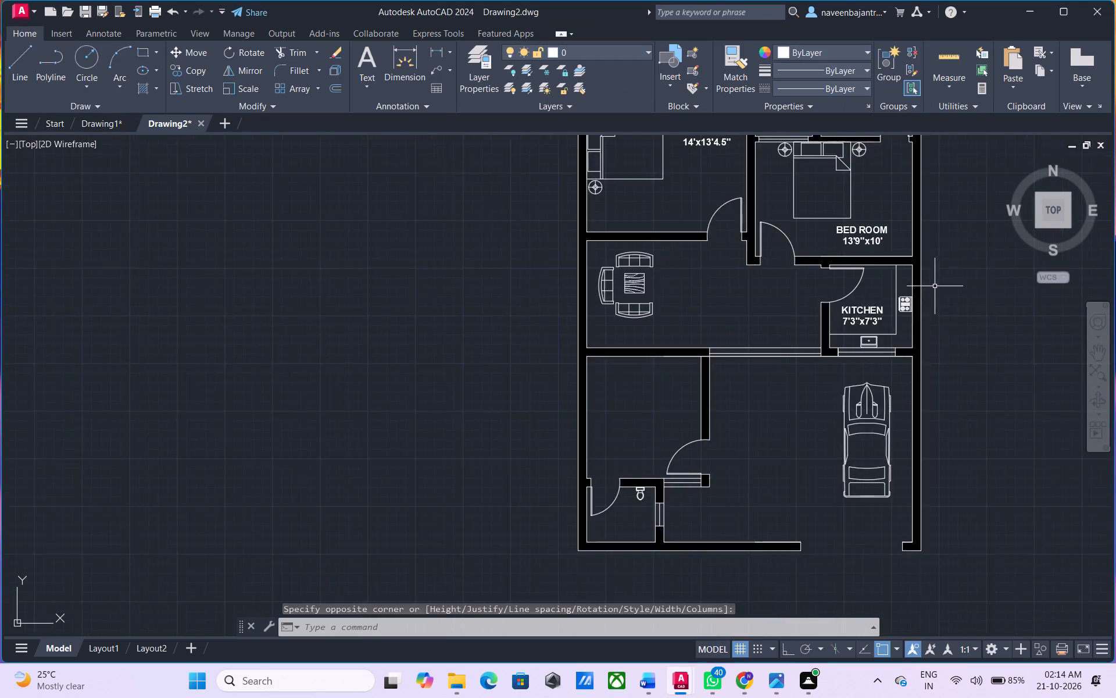
{"action": "scroll", "coordinate": [935, 286], "scroll_direction": "down", "scroll_amount": 1}
{"action": "middle_click", "coordinate": [864, 389]}
{"action": "middle_click", "coordinate": [862, 389]}
{"action": "middle_click_drag", "start_coordinate": [824, 389], "coordinate": [800, 387]}
{"action": "middle_click", "coordinate": [693, 379]}
{"action": "middle_click_drag", "start_coordinate": [825, 378], "coordinate": [732, 396]}
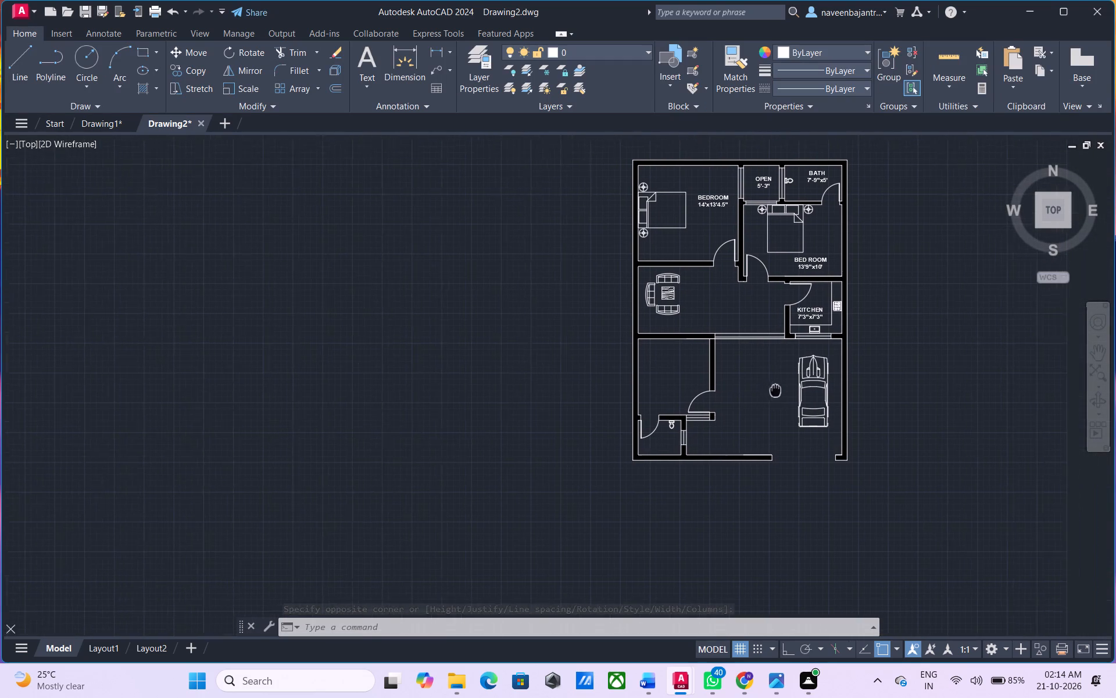
{"action": "middle_click_drag", "start_coordinate": [732, 396], "coordinate": [673, 396]}
{"action": "scroll", "coordinate": [675, 437], "scroll_direction": "up", "scroll_amount": 2}
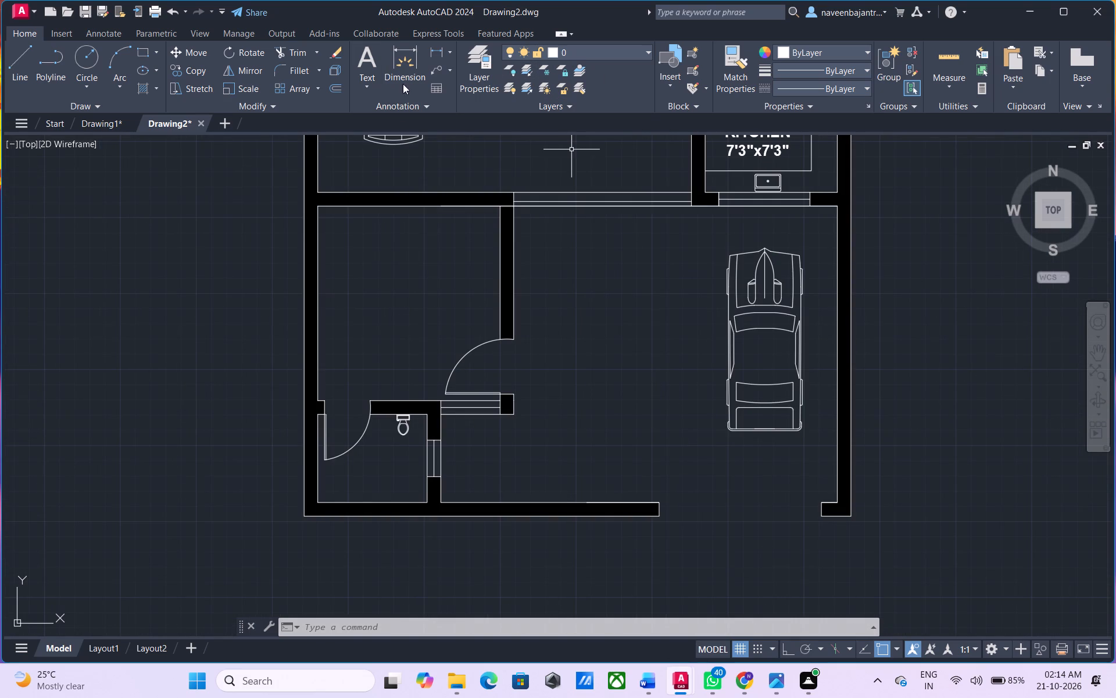
{"action": "left_click", "coordinate": [355, 60]}
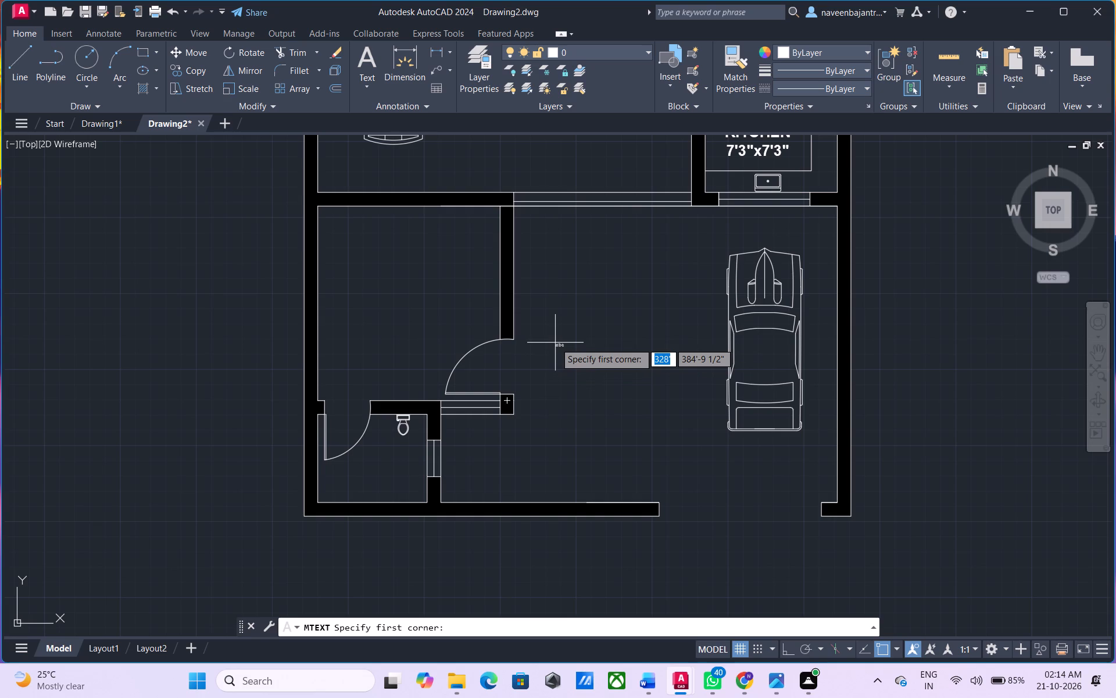
{"action": "left_click", "coordinate": [556, 382]}
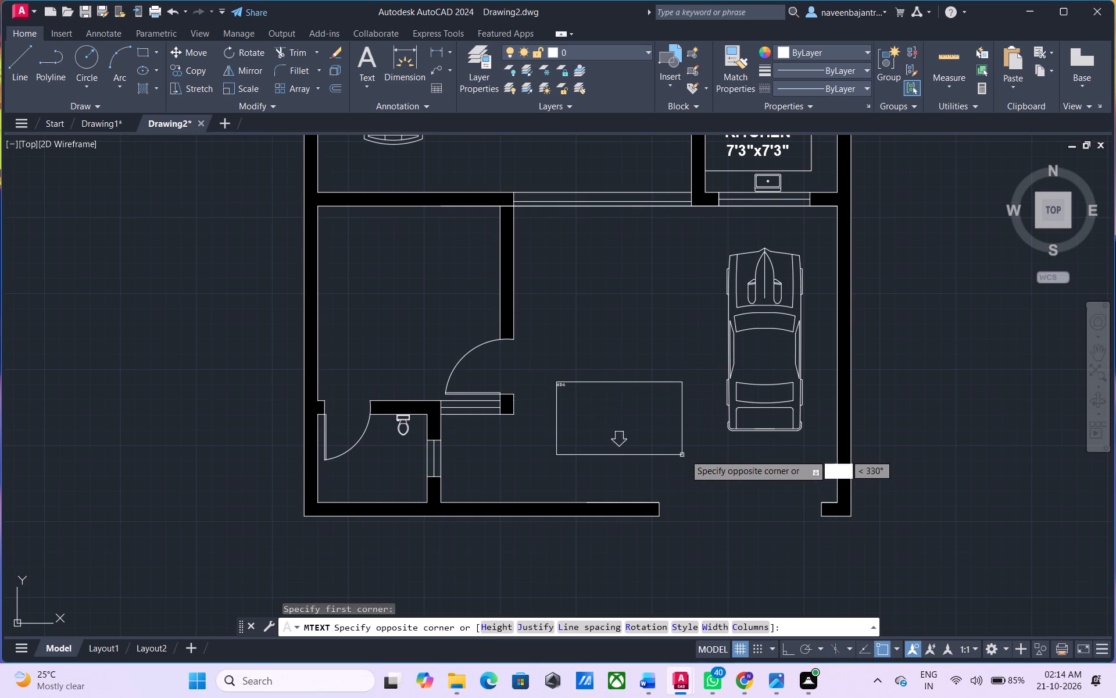
{"action": "left_click", "coordinate": [706, 446]}
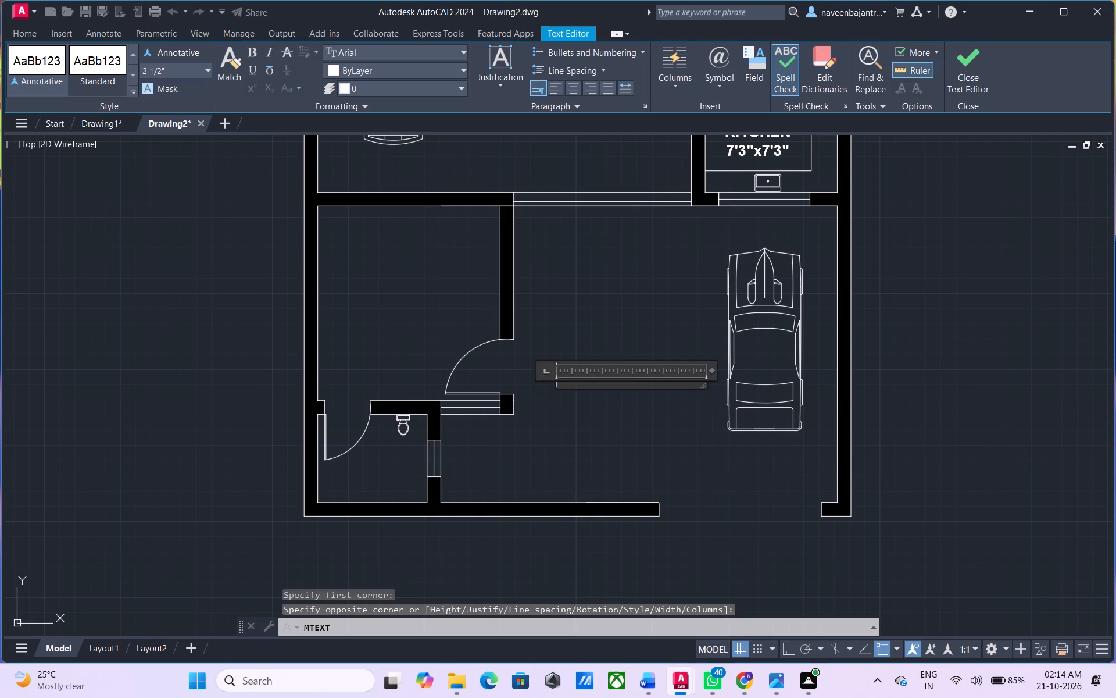
{"action": "left_click", "coordinate": [196, 70]}
{"action": "key", "text": "9"}
{"action": "key", "text": "shift+quotedbl"}
{"action": "key", "text": "Return"}
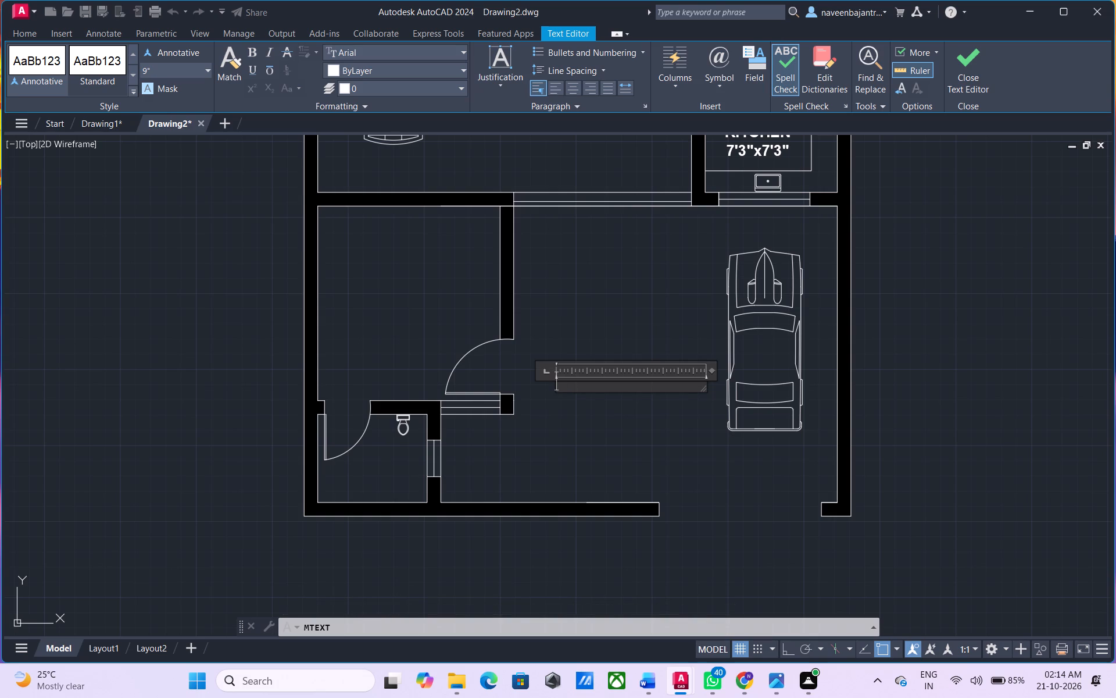
{"action": "type", "text": "CAR"}
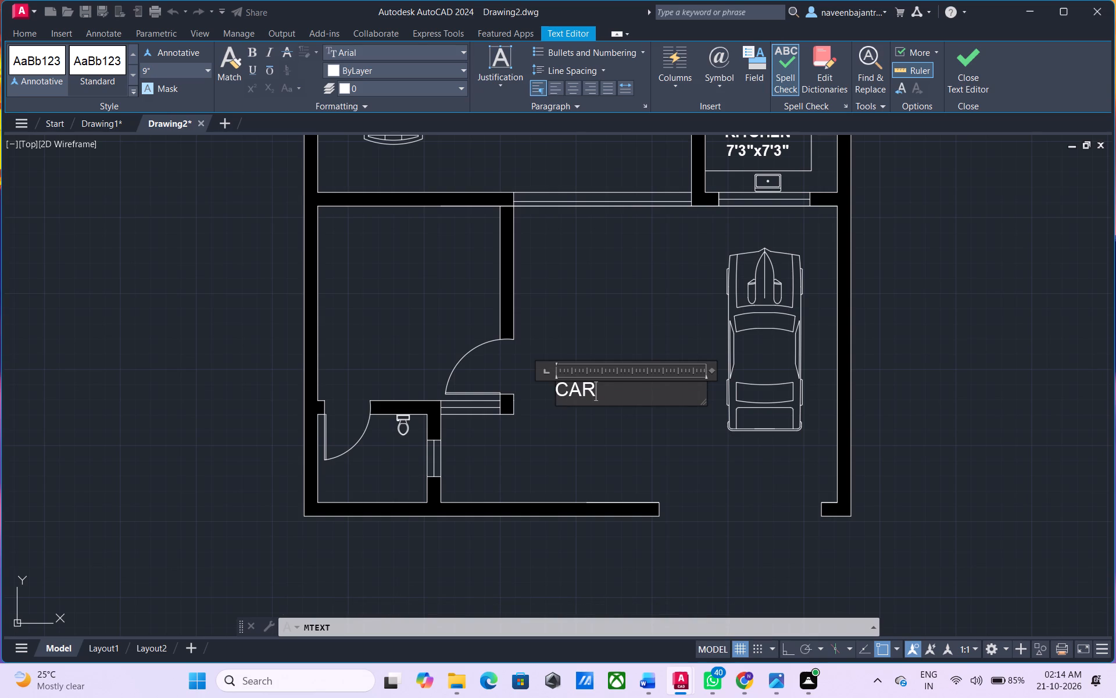
{"action": "key", "text": "space"}
{"action": "type", "text": "PO"}
{"action": "type", "text": "RC"}
{"action": "key", "text": "h"}
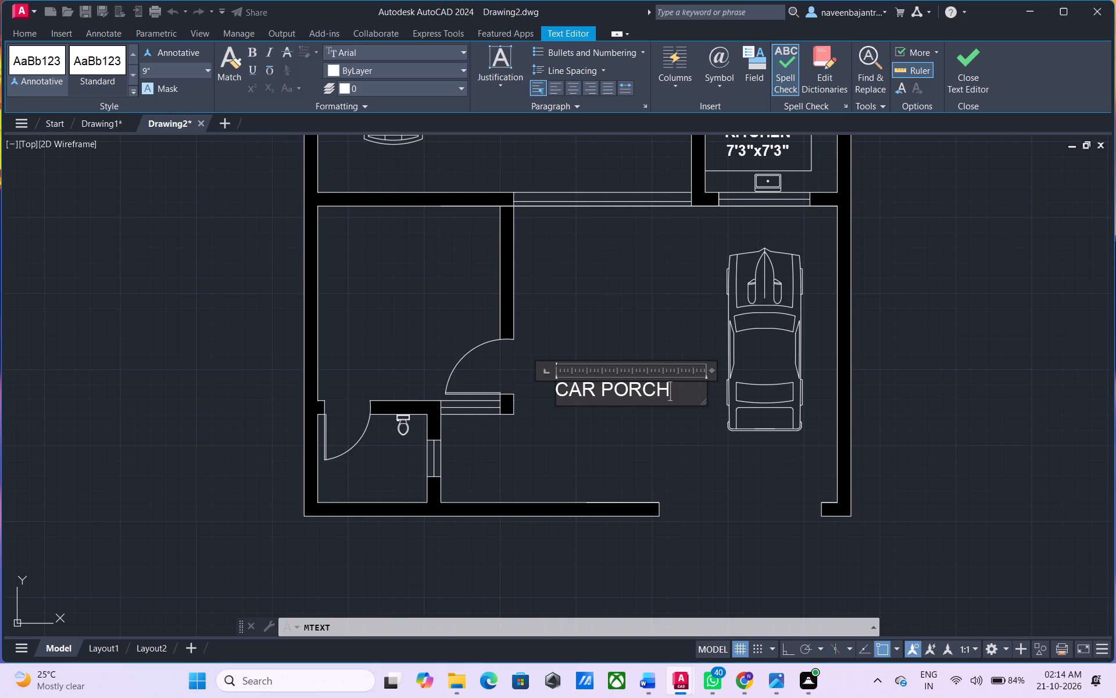
{"action": "key", "text": "Return"}
{"action": "type", "text": "17'"}
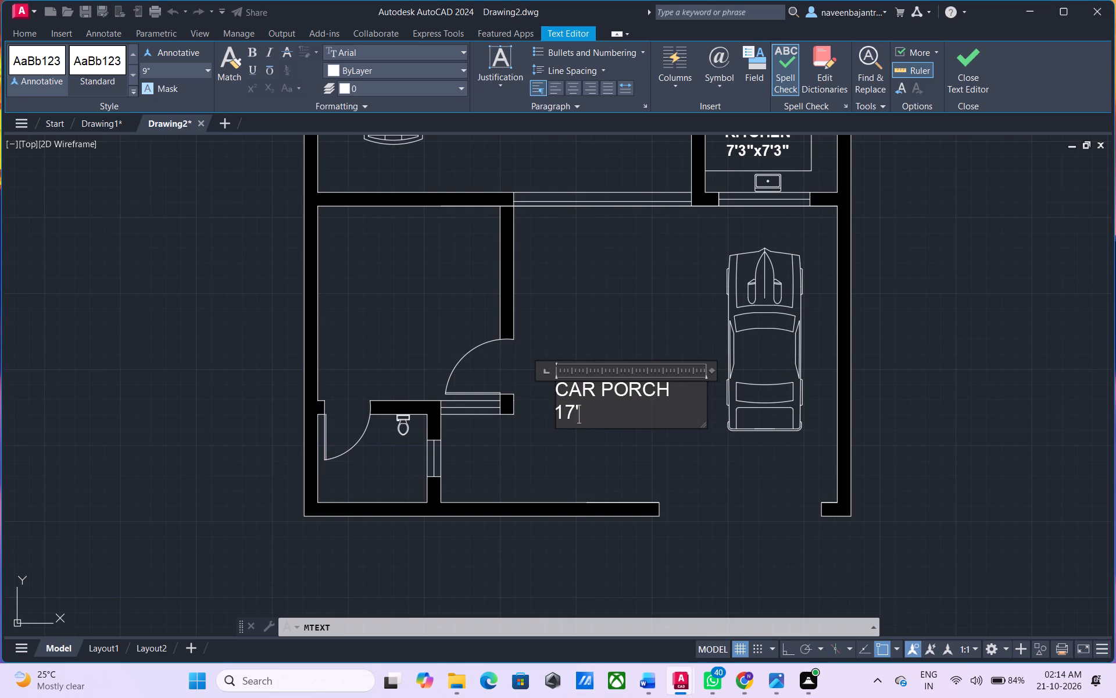
{"action": "key", "text": "9"}
{"action": "key", "text": "shift+quotedbl"}
{"action": "type", "text": "16'"}
{"action": "key", "text": "5"}
{"action": "key", "text": "shift+quotedbl"}
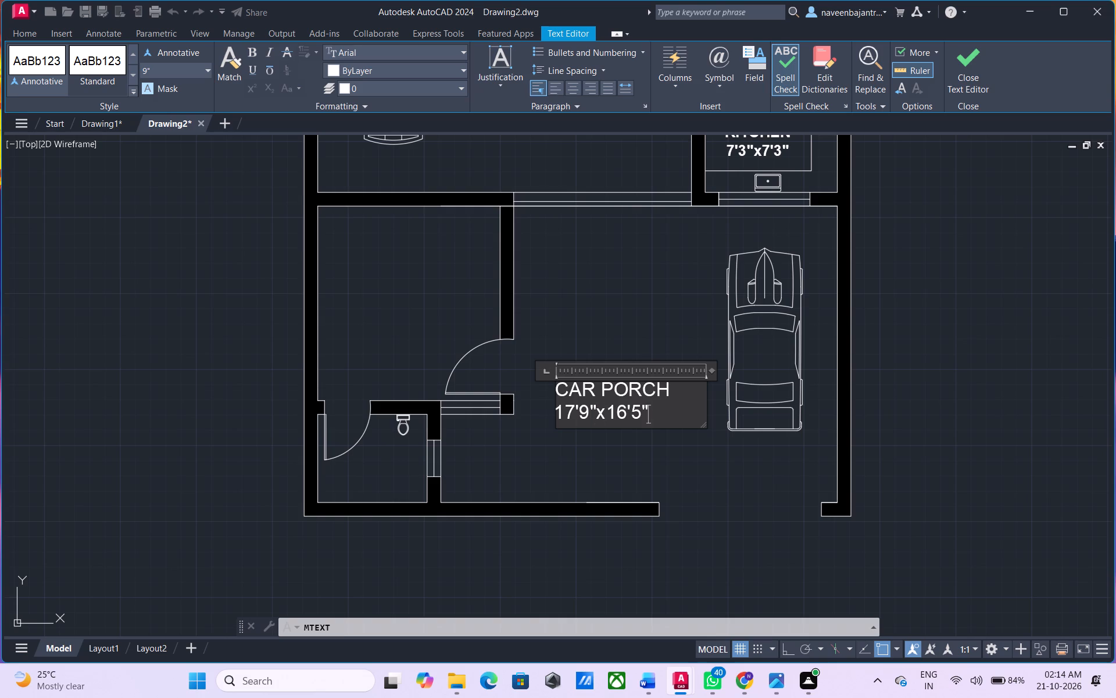
Center and bold both lines of the CAR PORCH label and finish the text editing.
{"action": "left_click_drag", "start_coordinate": [656, 415], "coordinate": [643, 412]}
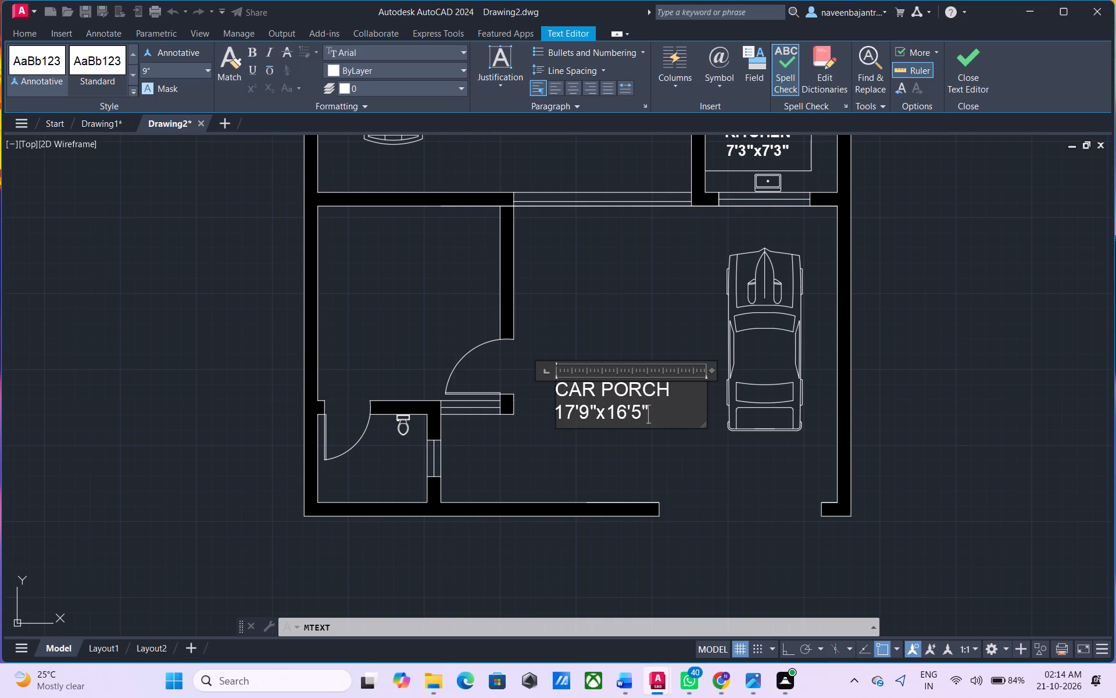
{"action": "left_click_drag", "start_coordinate": [643, 412], "coordinate": [546, 396]}
{"action": "left_click", "coordinate": [571, 93]}
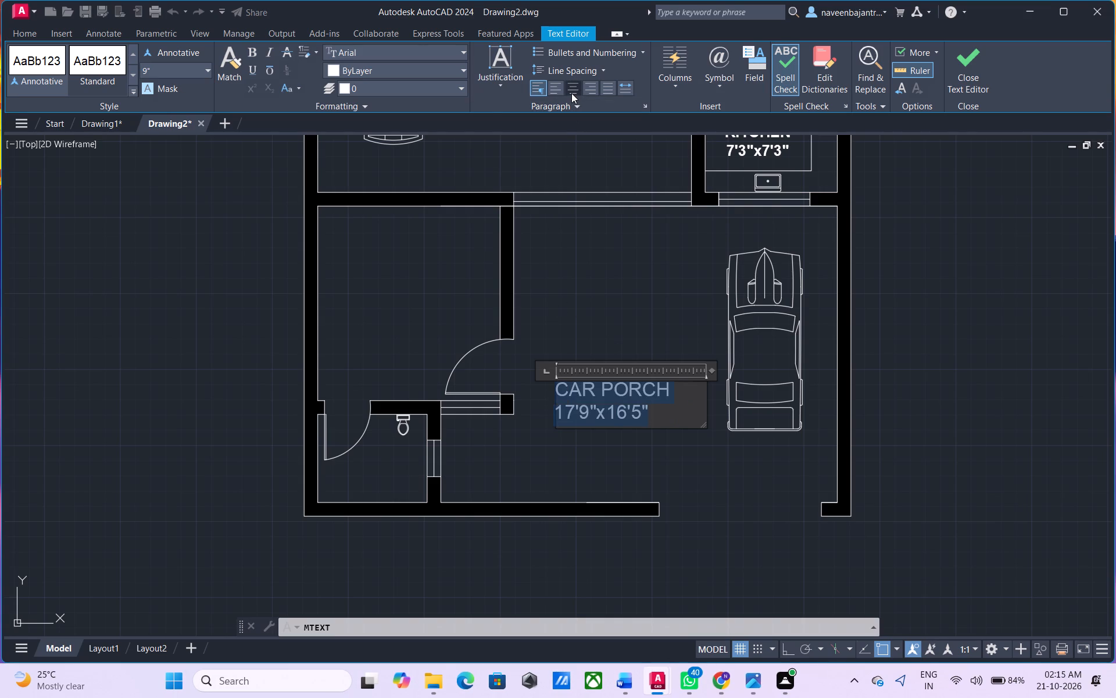
{"action": "left_click", "coordinate": [254, 49]}
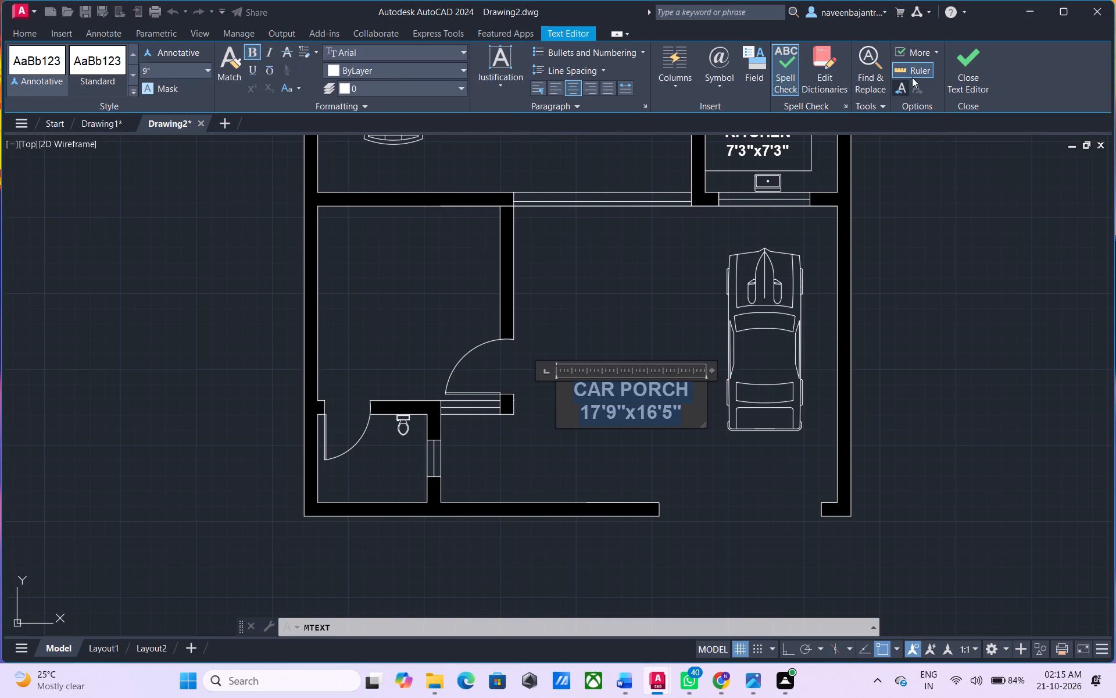
{"action": "left_click", "coordinate": [967, 71]}
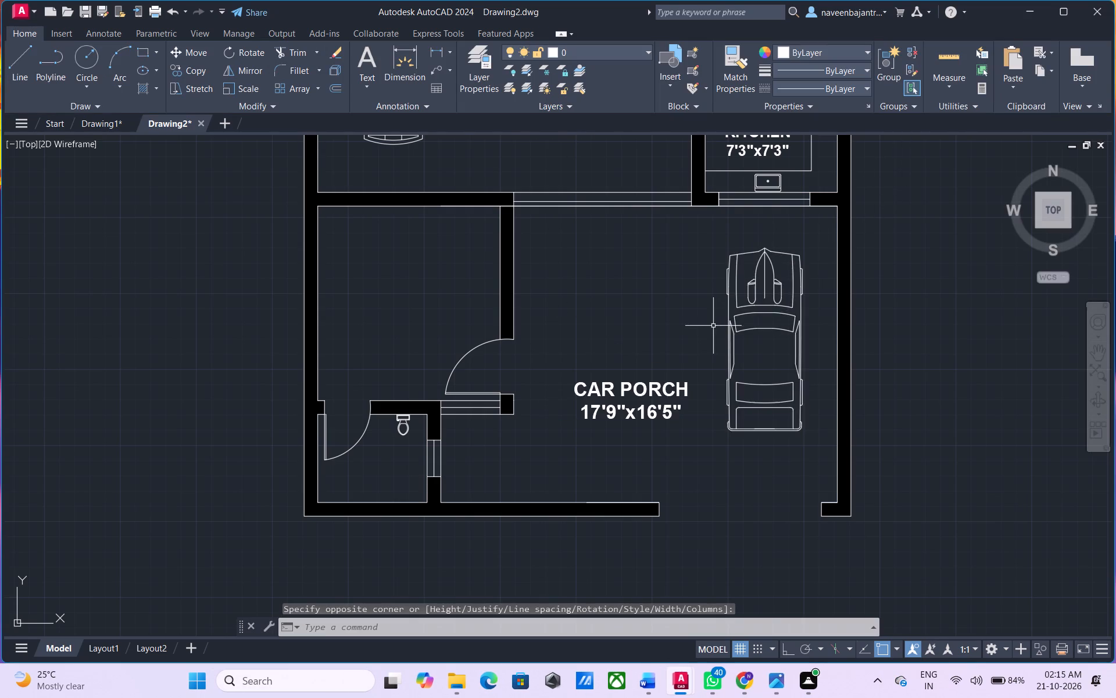
Add 7" high multiline text in the opening of the southern outer wall, reading MAIN GATE.
{"action": "scroll", "coordinate": [713, 326], "scroll_direction": "down", "scroll_amount": 2}
{"action": "scroll", "coordinate": [700, 322], "scroll_direction": "up", "scroll_amount": 2}
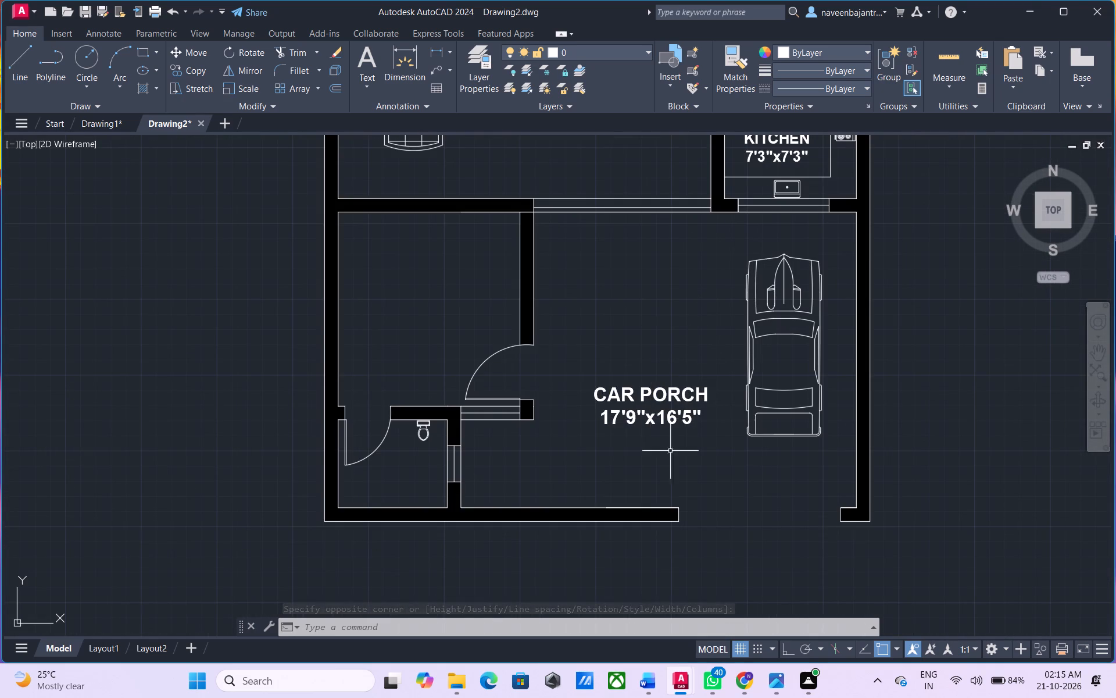
{"action": "scroll", "coordinate": [755, 554], "scroll_direction": "up", "scroll_amount": 1}
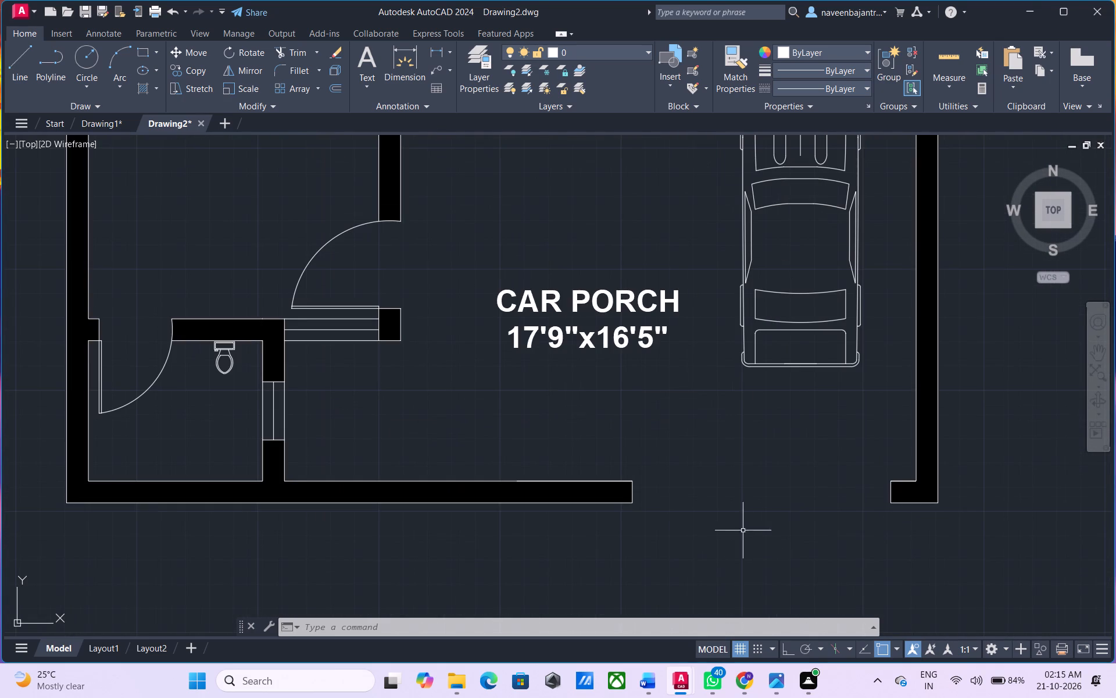
{"action": "left_click", "coordinate": [368, 63]}
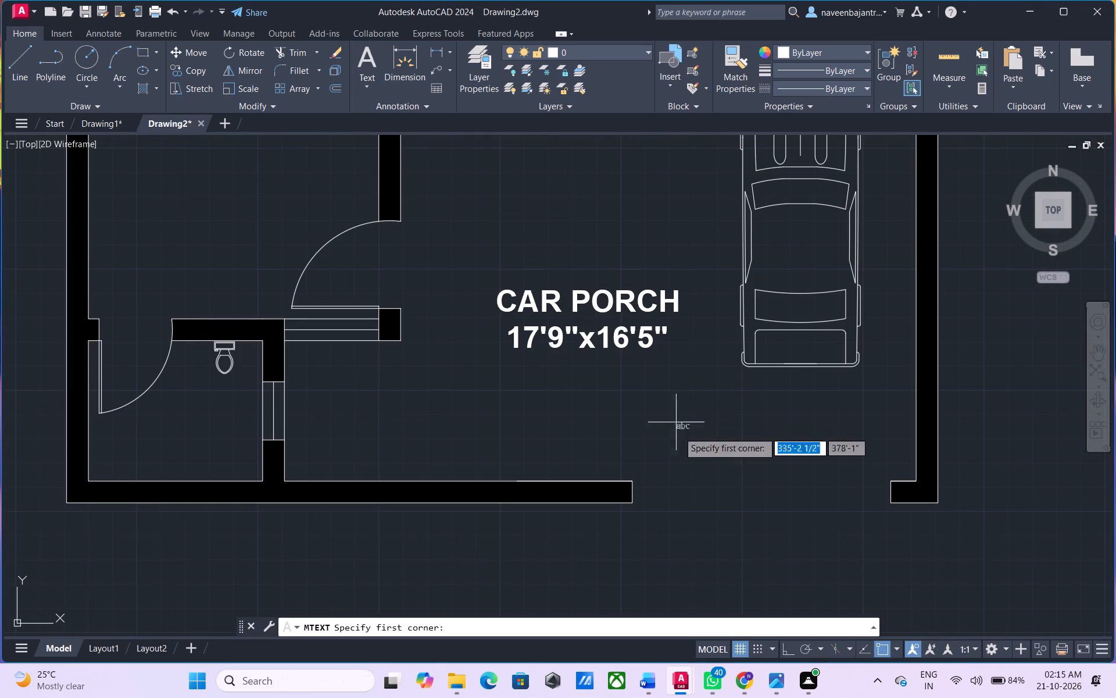
{"action": "left_click", "coordinate": [677, 479]}
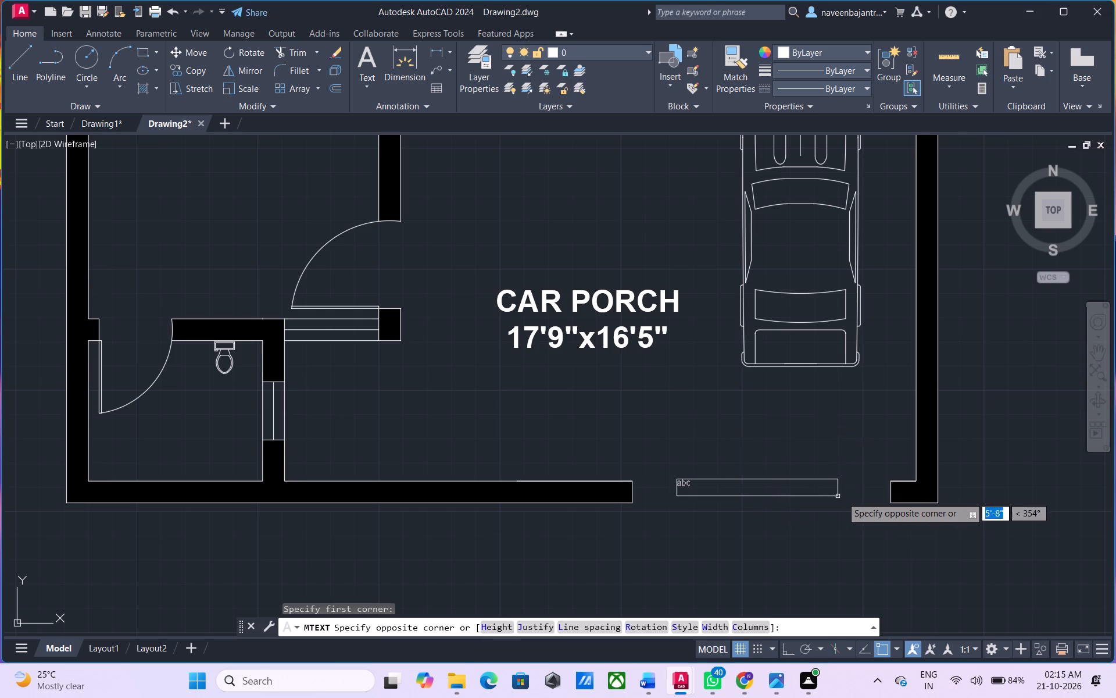
{"action": "left_click", "coordinate": [865, 505]}
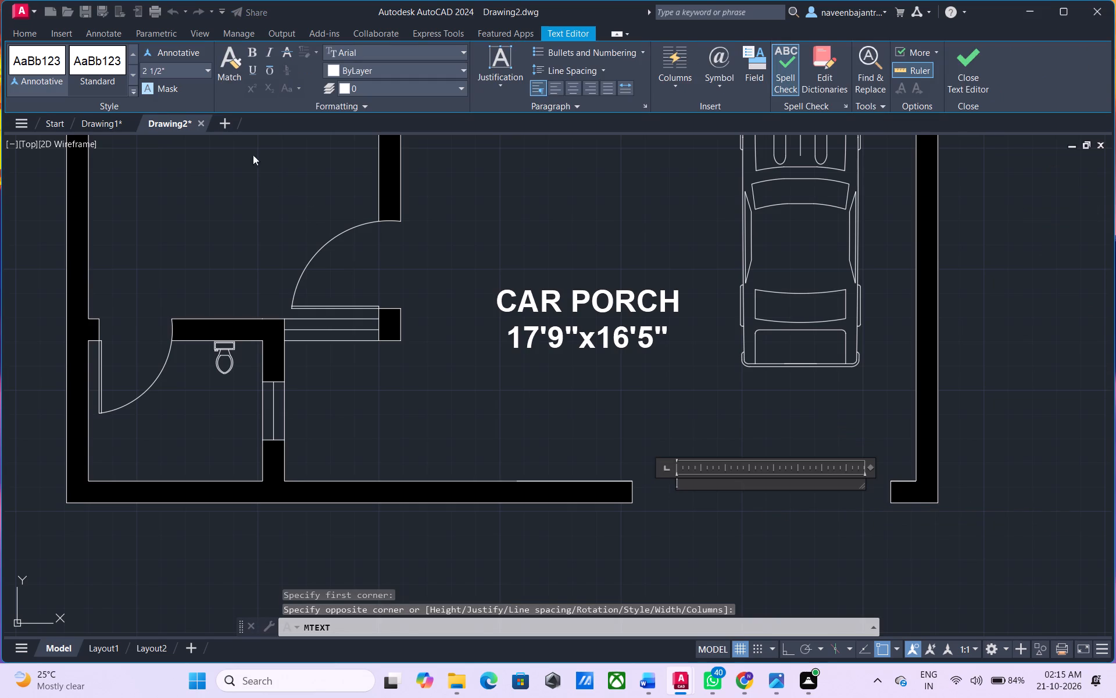
{"action": "left_click", "coordinate": [194, 70]}
{"action": "type", "text": "7\""}
{"action": "key", "text": "Return"}
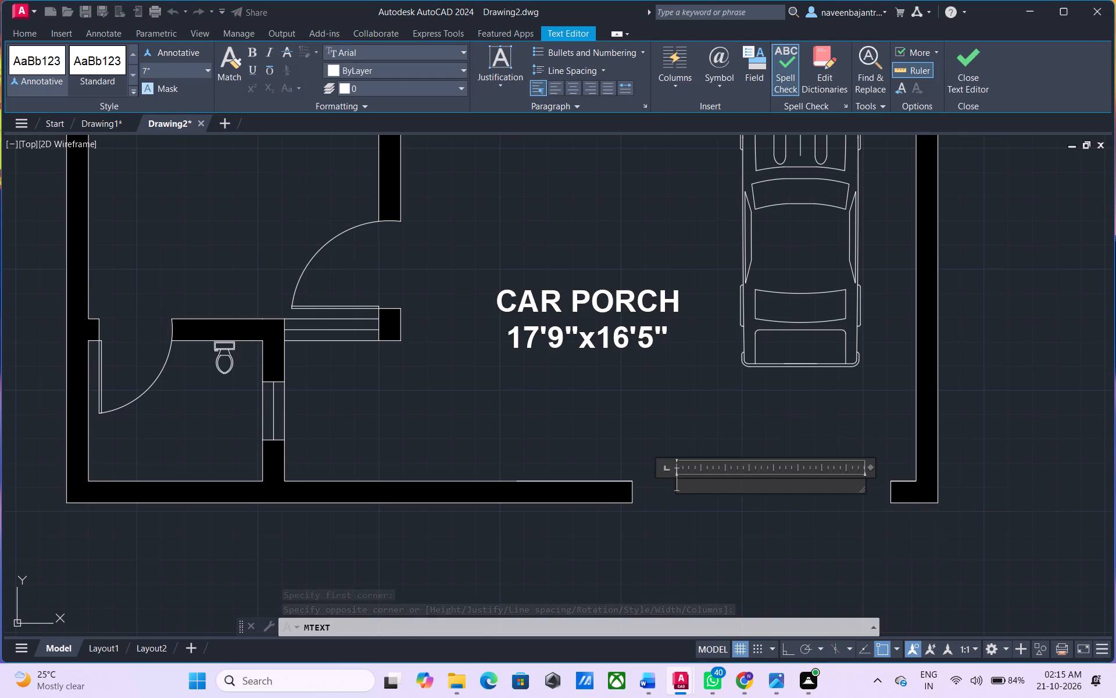
{"action": "type", "text": "MA"}
{"action": "type", "text": "IN GATE"}
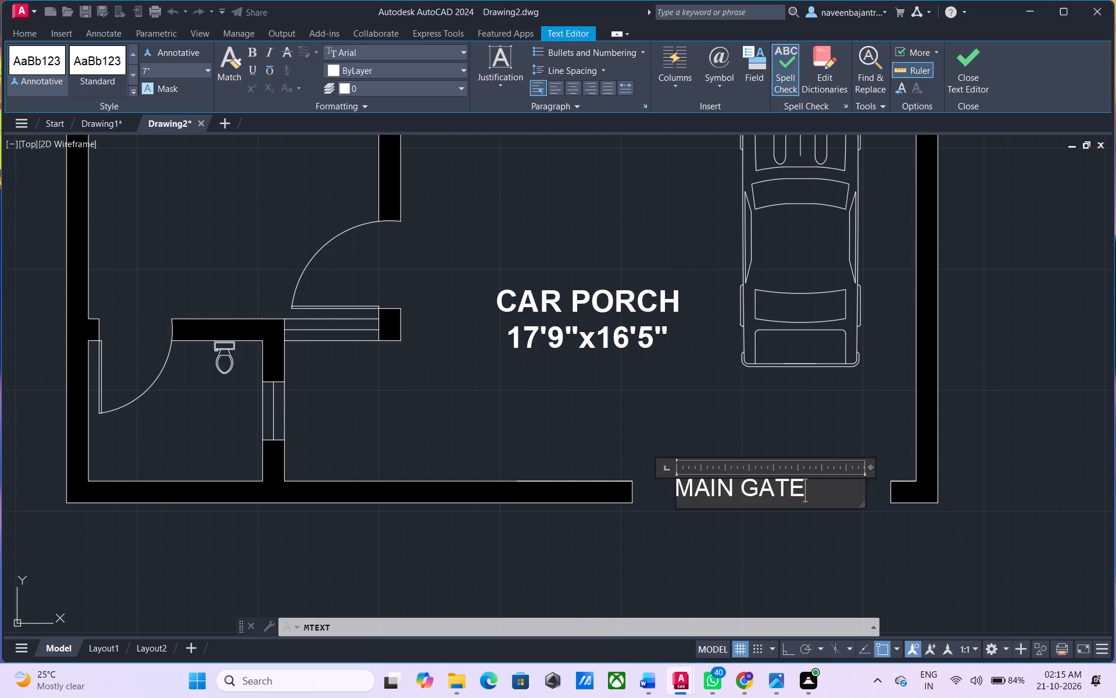
Center and bold the MAIN GATE label and finish the text editing.
{"action": "left_click_drag", "start_coordinate": [819, 487], "coordinate": [614, 486]}
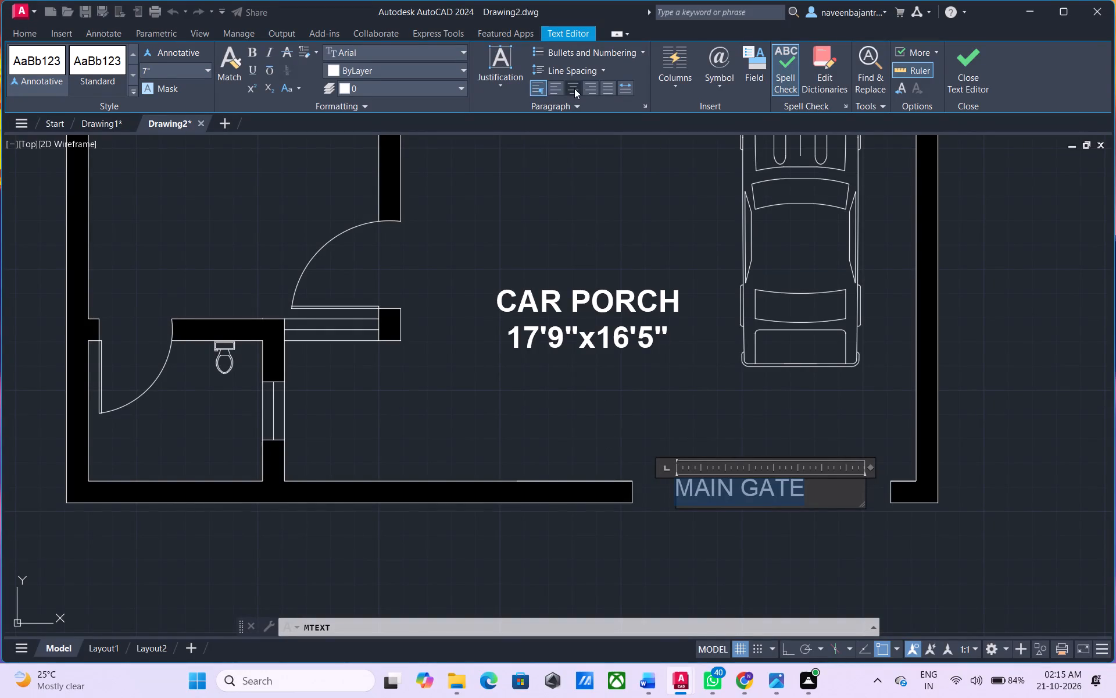
{"action": "left_click", "coordinate": [574, 88]}
{"action": "left_click", "coordinate": [255, 51]}
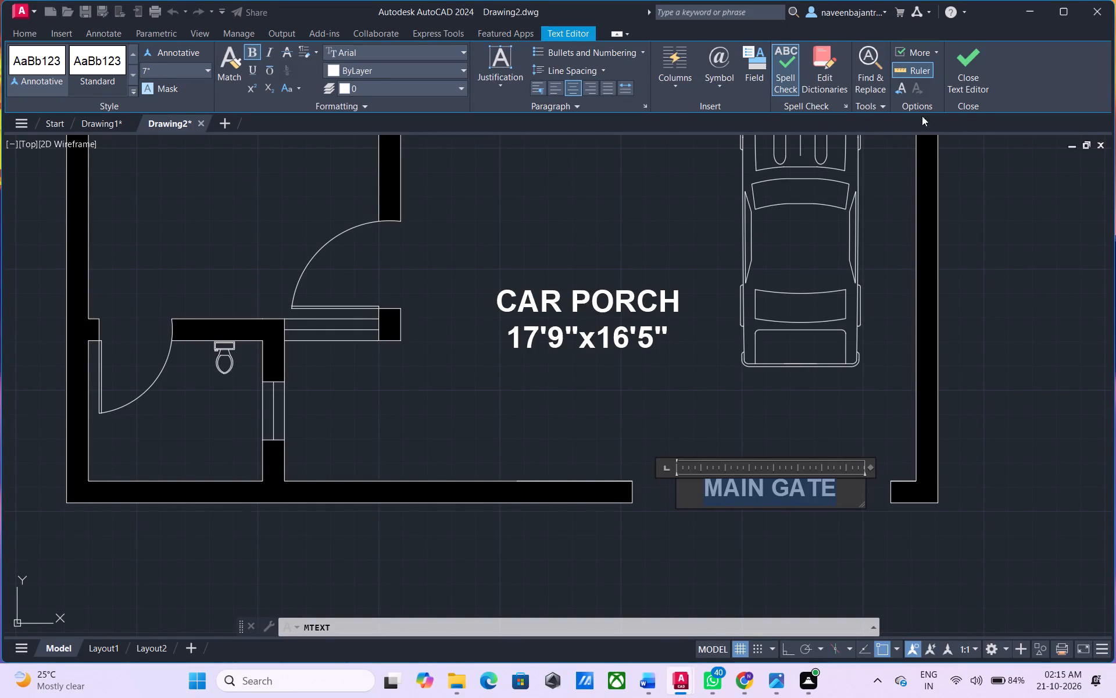
{"action": "left_click", "coordinate": [974, 81]}
Add 7" high multiline text in the southwest toilet room below its door, reading BATH with 6'x4'10" on the second line.
{"action": "scroll", "coordinate": [753, 261], "scroll_direction": "down", "scroll_amount": 1}
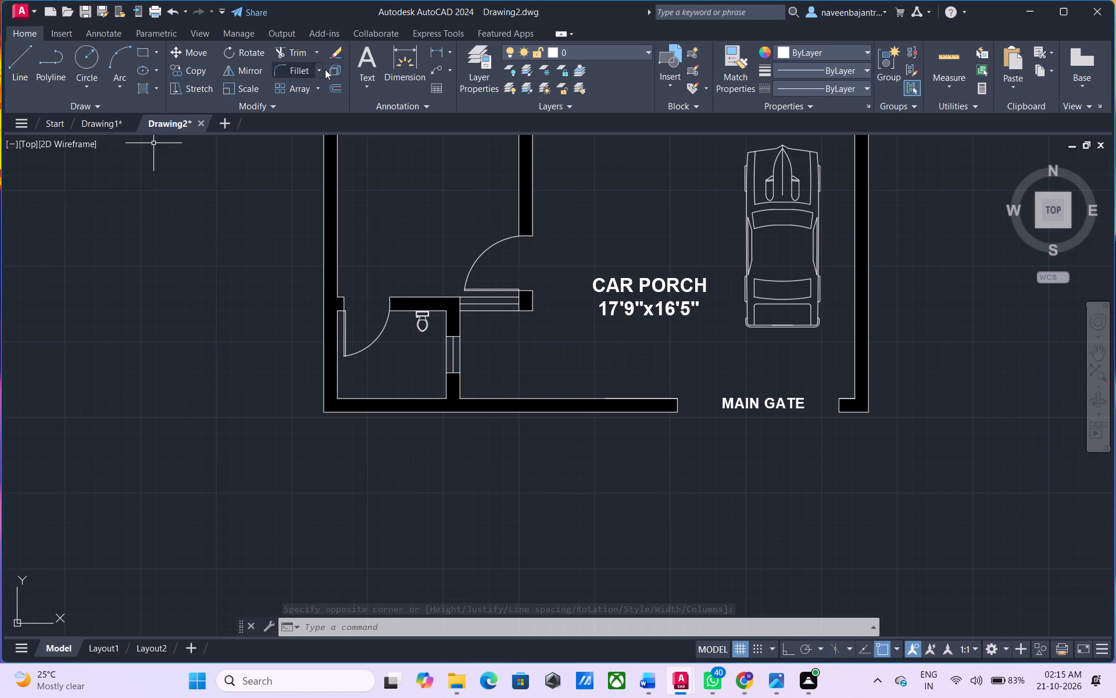
{"action": "left_click", "coordinate": [356, 64]}
{"action": "scroll", "coordinate": [374, 335], "scroll_direction": "up", "scroll_amount": 1}
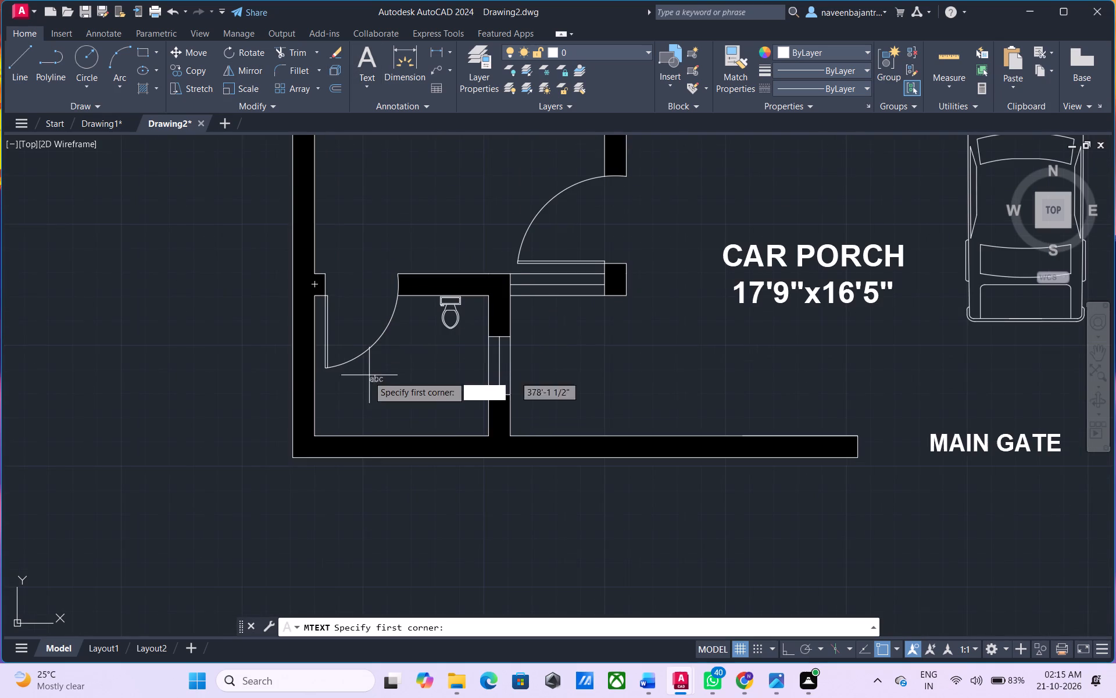
{"action": "left_click", "coordinate": [323, 378]}
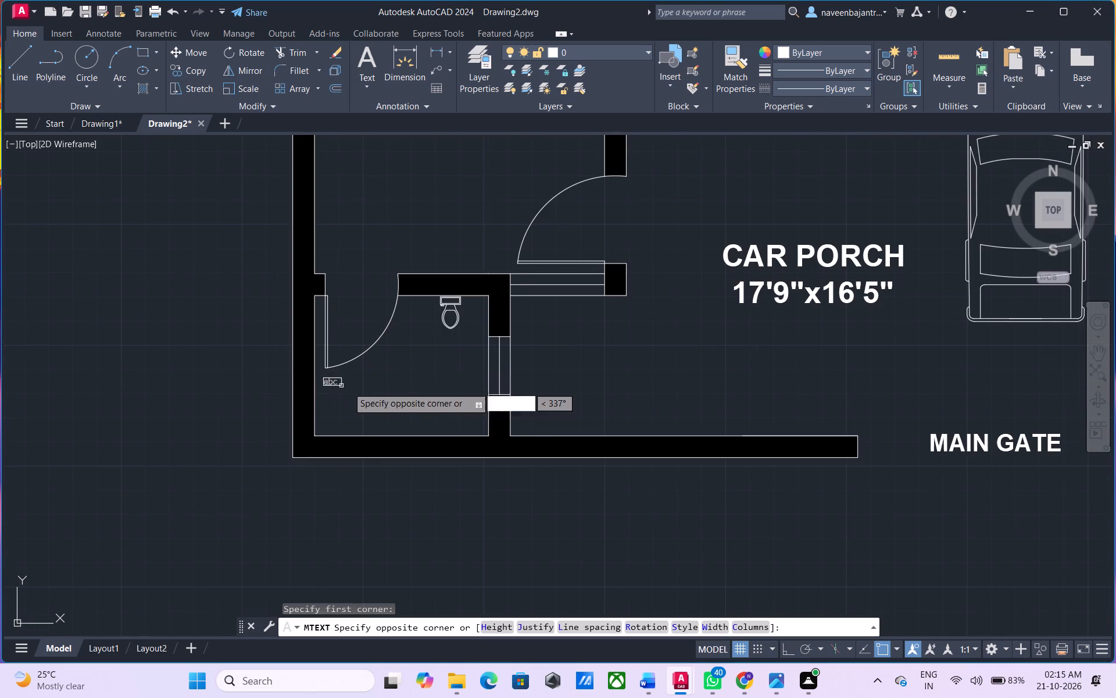
{"action": "left_click", "coordinate": [481, 425]}
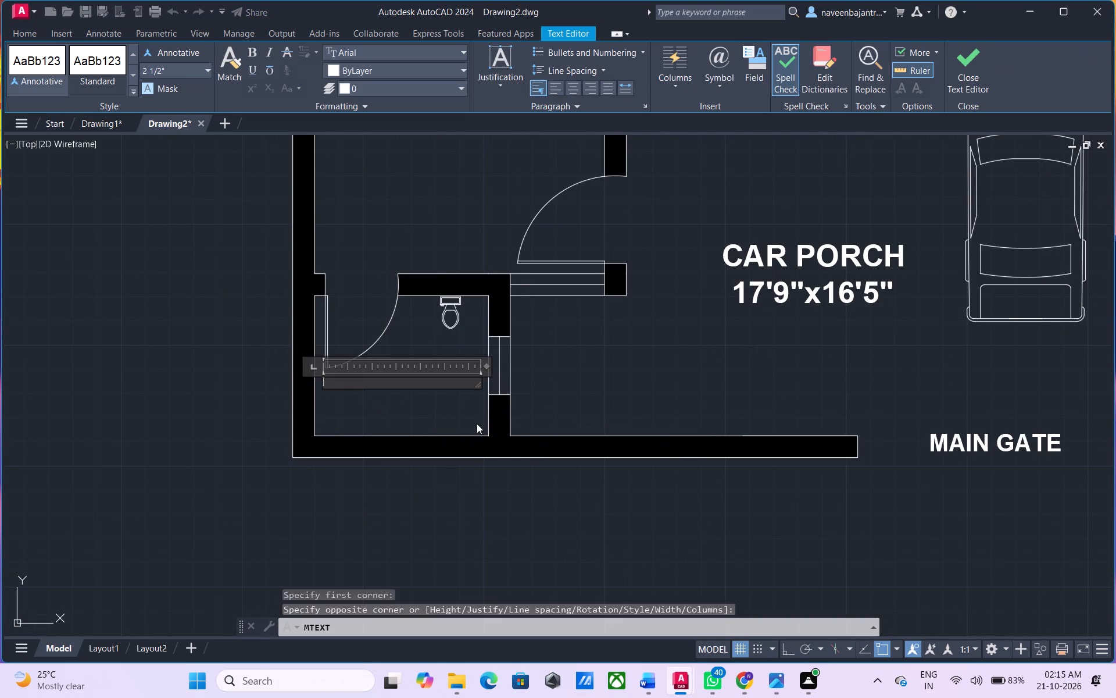
{"action": "left_click", "coordinate": [182, 65]}
{"action": "key", "text": "7"}
{"action": "key", "text": "shift+quotedbl"}
{"action": "key", "text": "Return"}
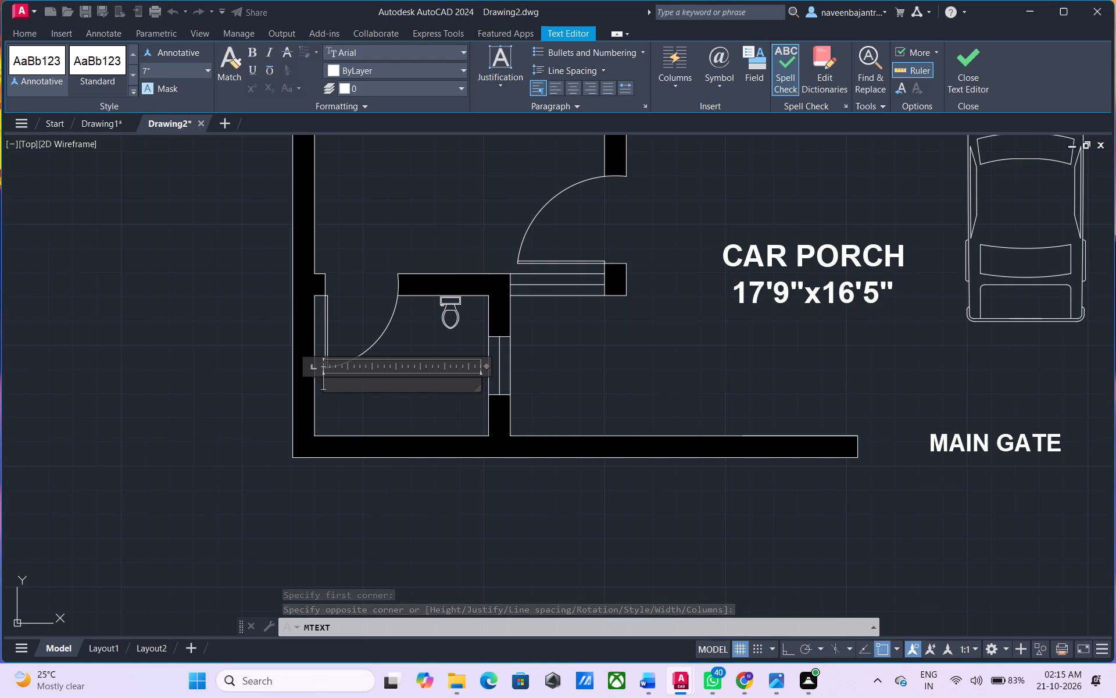
{"action": "type", "text": "BATH"}
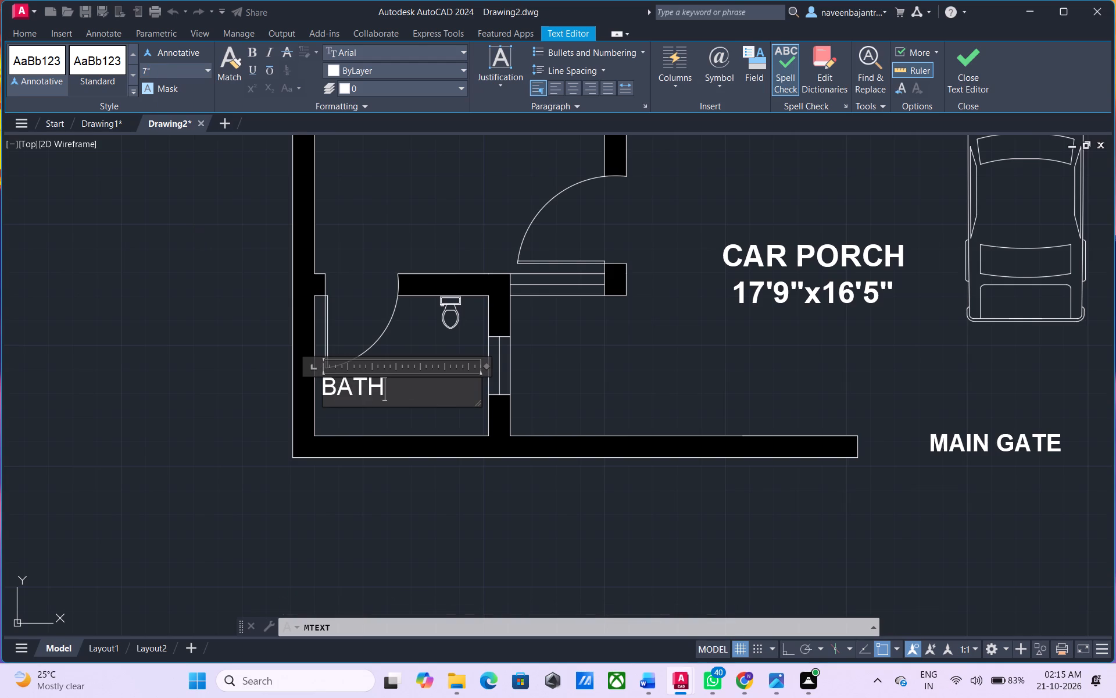
{"action": "key", "text": "Return"}
{"action": "type", "text": "6'"}
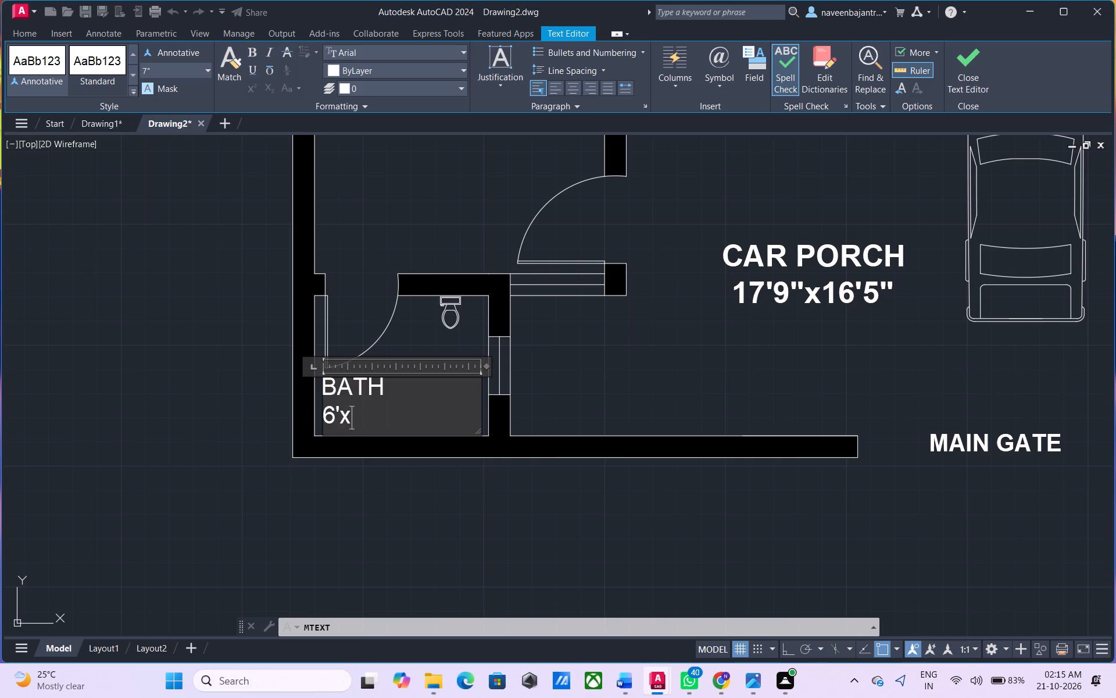
{"action": "type", "text": "4'10"}
{"action": "key", "text": "shift+quotedbl"}
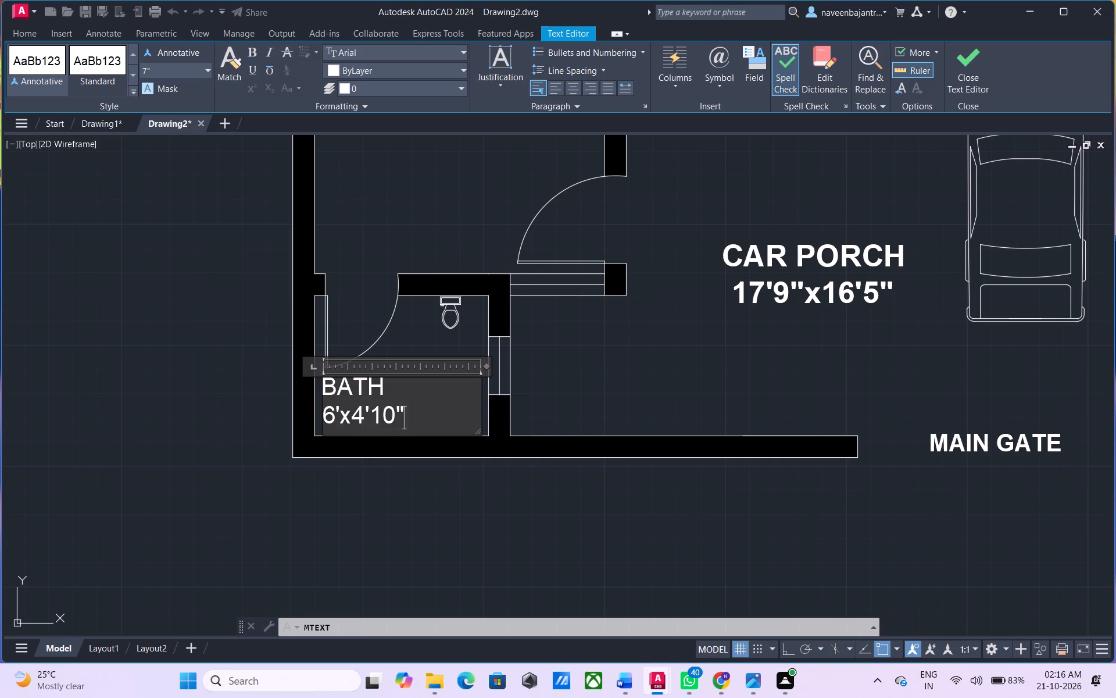
Center and bold both lines of the BATH label and finish the text editing.
{"action": "left_click_drag", "start_coordinate": [417, 423], "coordinate": [292, 401]}
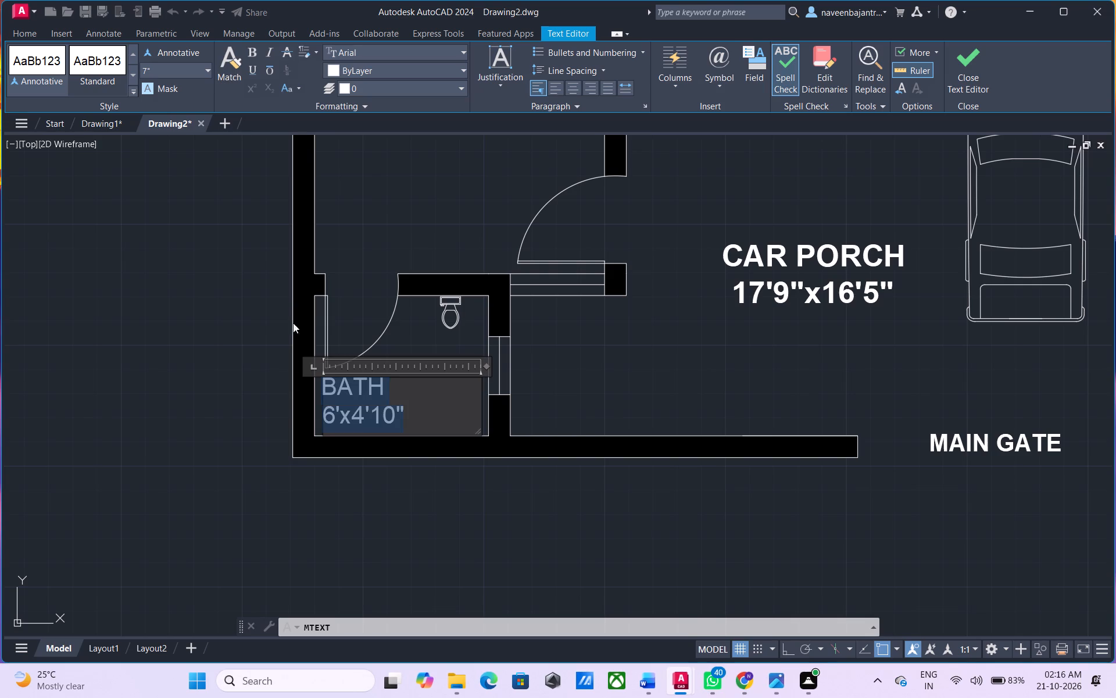
{"action": "left_click", "coordinate": [573, 86]}
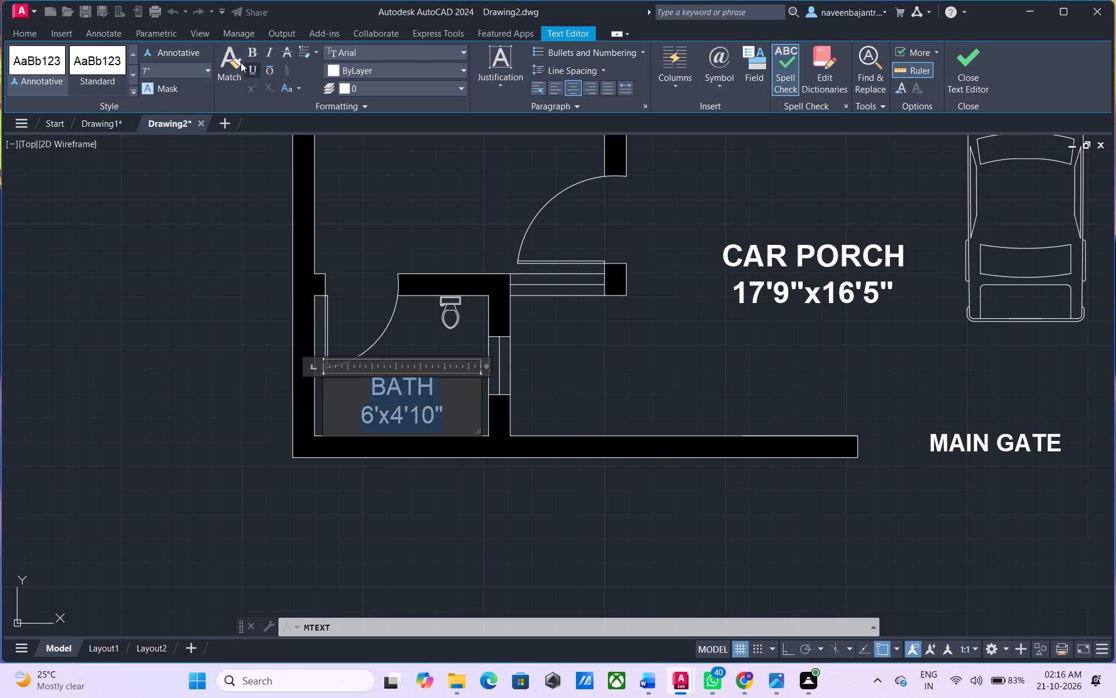
{"action": "left_click", "coordinate": [256, 47]}
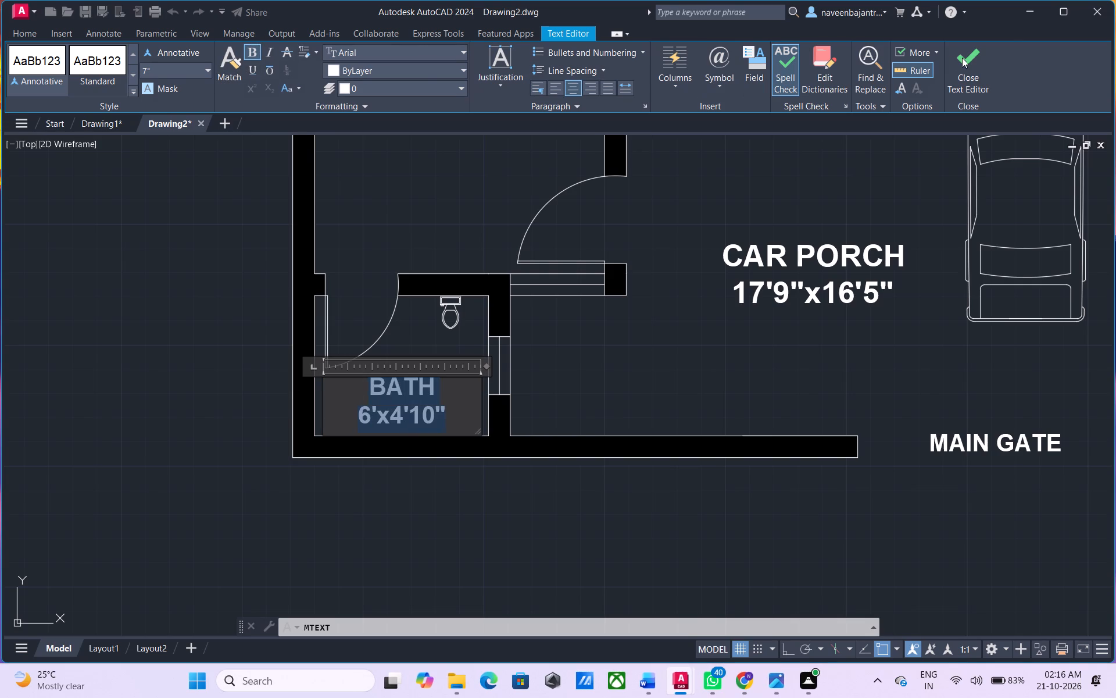
{"action": "left_click", "coordinate": [962, 58]}
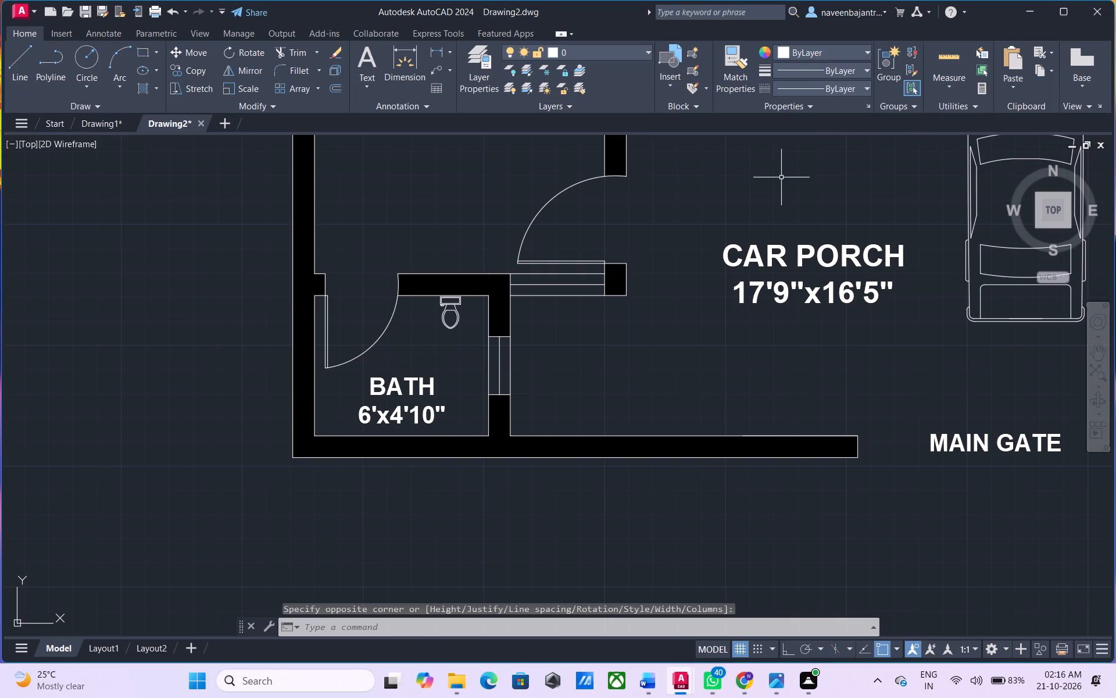
Add 7" high multiline text in the room north of the bath, reading DRAWING with 10'x10'9" on the second line.
{"action": "scroll", "coordinate": [770, 177], "scroll_direction": "down", "scroll_amount": 1}
{"action": "middle_click_drag", "start_coordinate": [765, 178], "coordinate": [729, 317]}
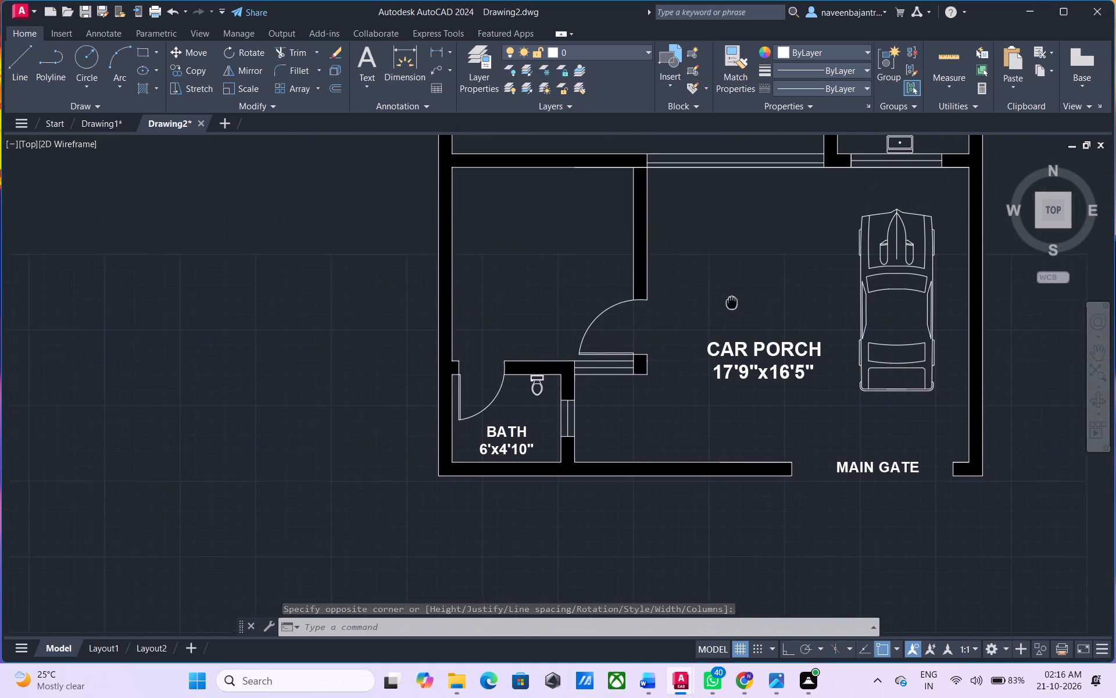
{"action": "middle_click_drag", "start_coordinate": [729, 317], "coordinate": [727, 338]}
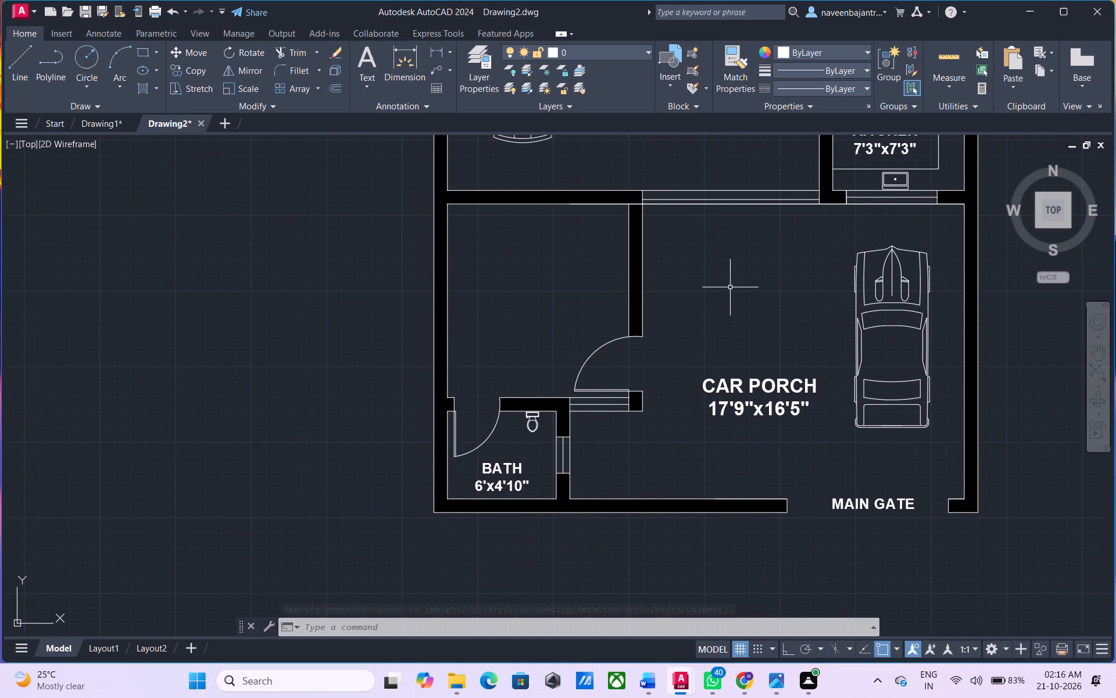
{"action": "middle_click_drag", "start_coordinate": [730, 287], "coordinate": [727, 315]}
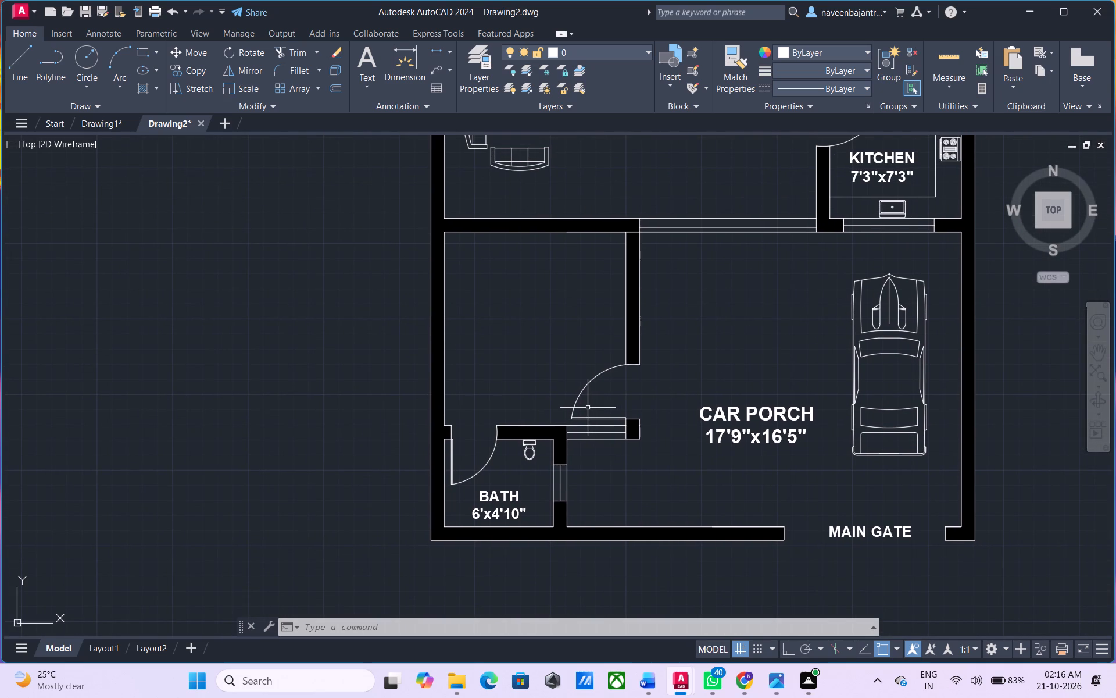
{"action": "left_click", "coordinate": [361, 62]}
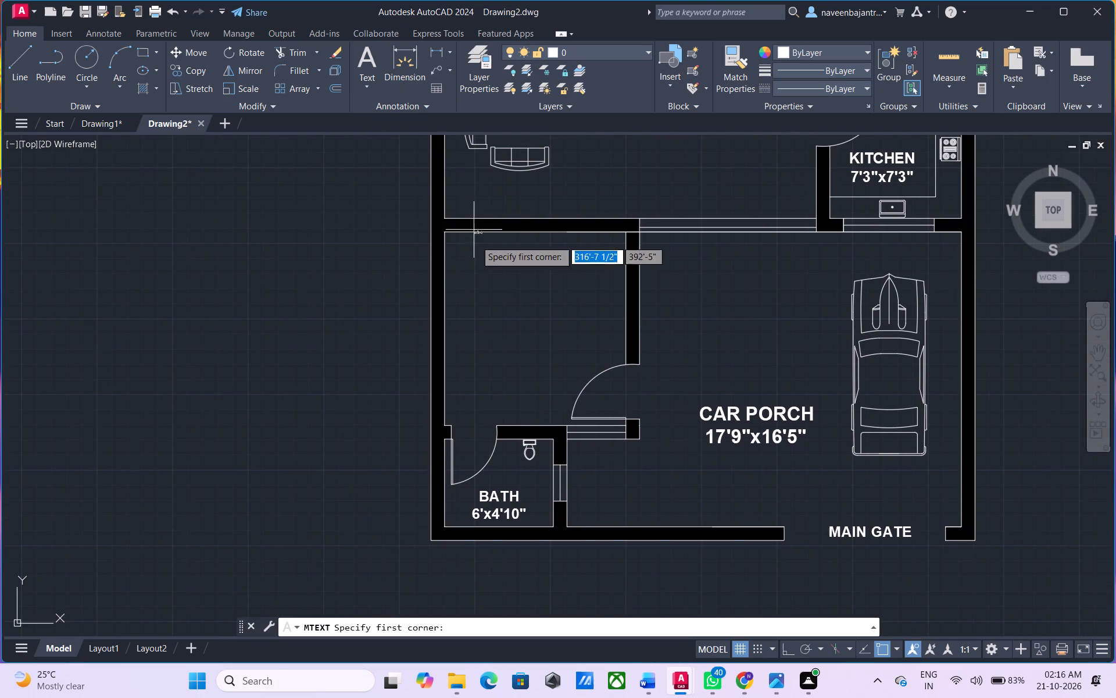
{"action": "left_click", "coordinate": [453, 273]}
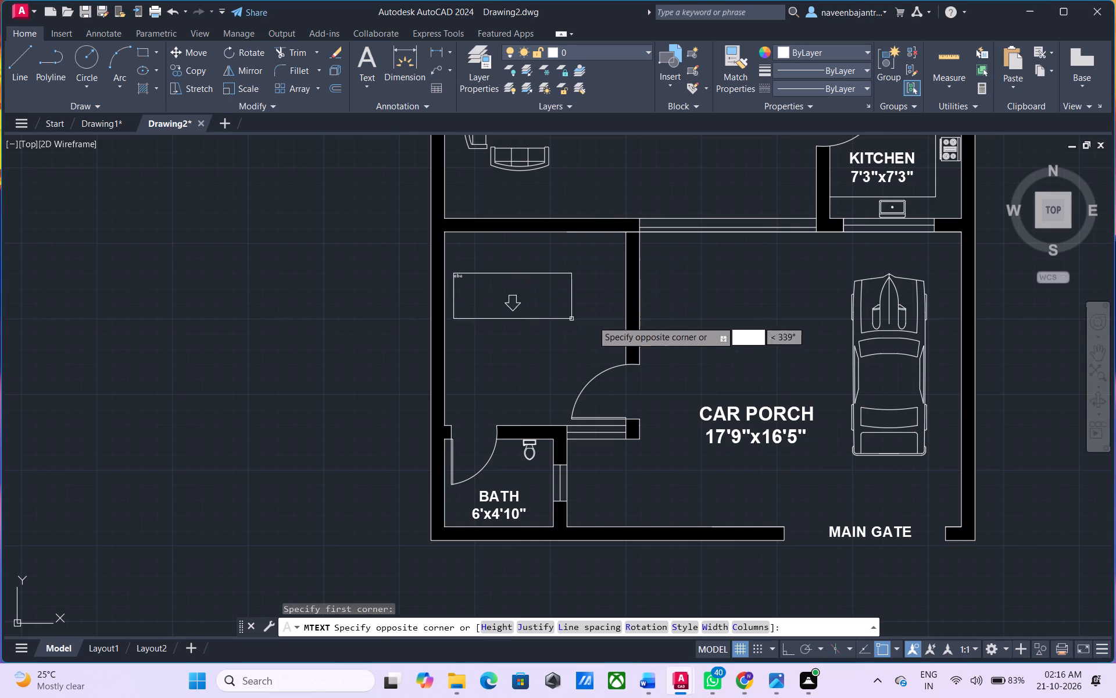
{"action": "left_click", "coordinate": [610, 336]}
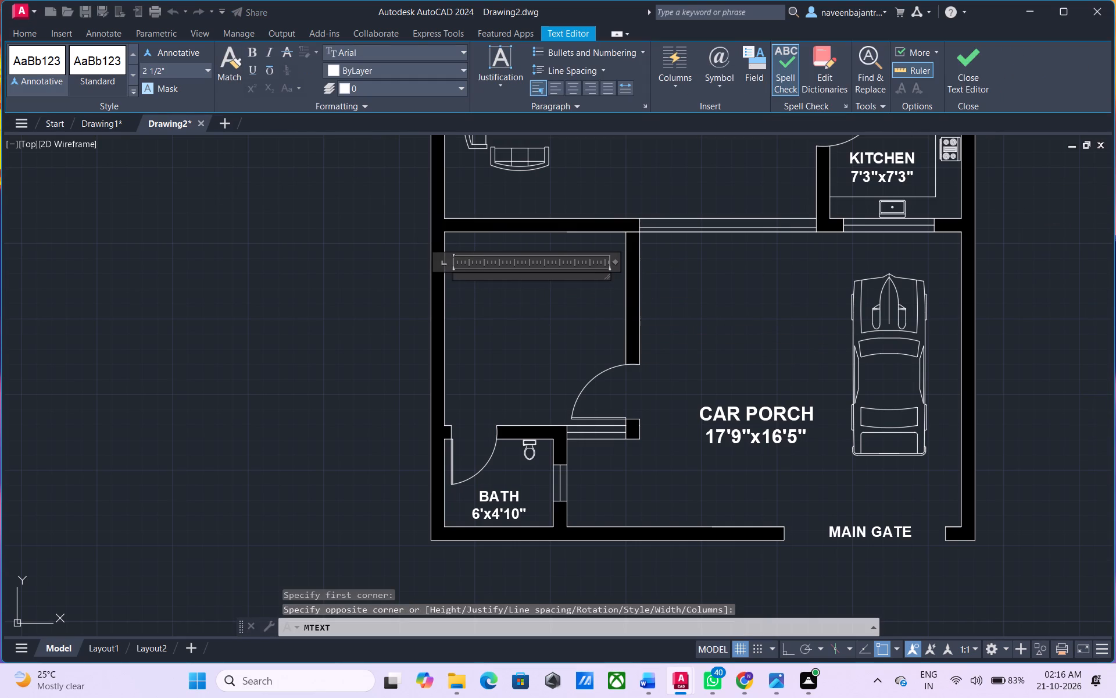
{"action": "left_click", "coordinate": [196, 70]}
{"action": "type", "text": "7\""}
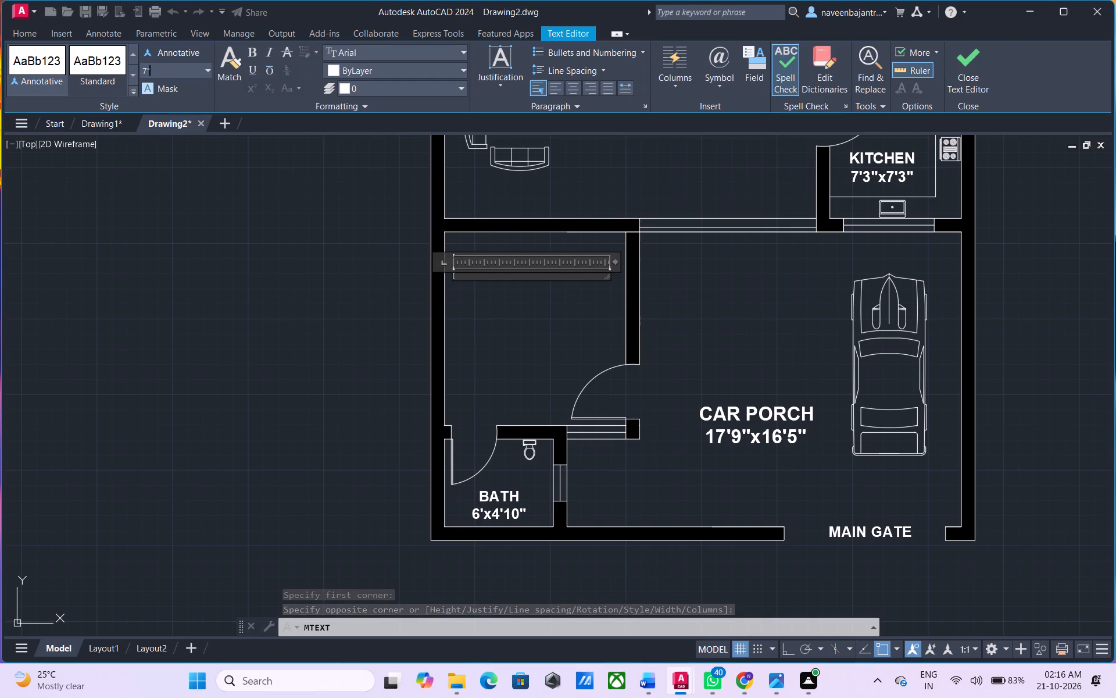
{"action": "key", "text": "Return"}
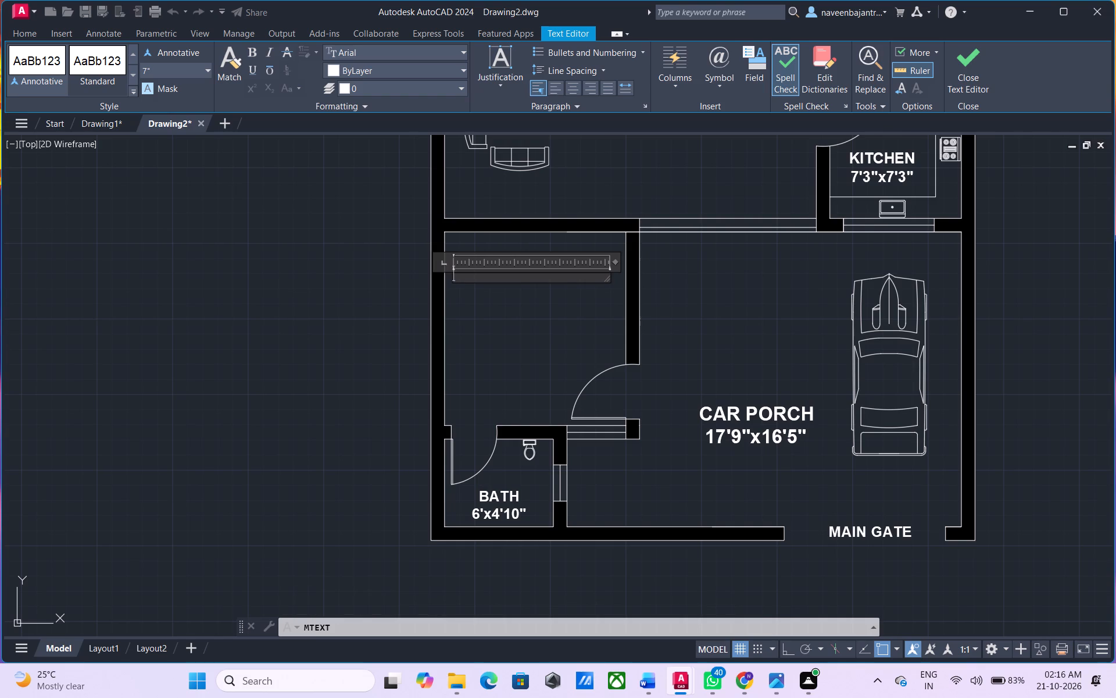
{"action": "type", "text": "DRAW"}
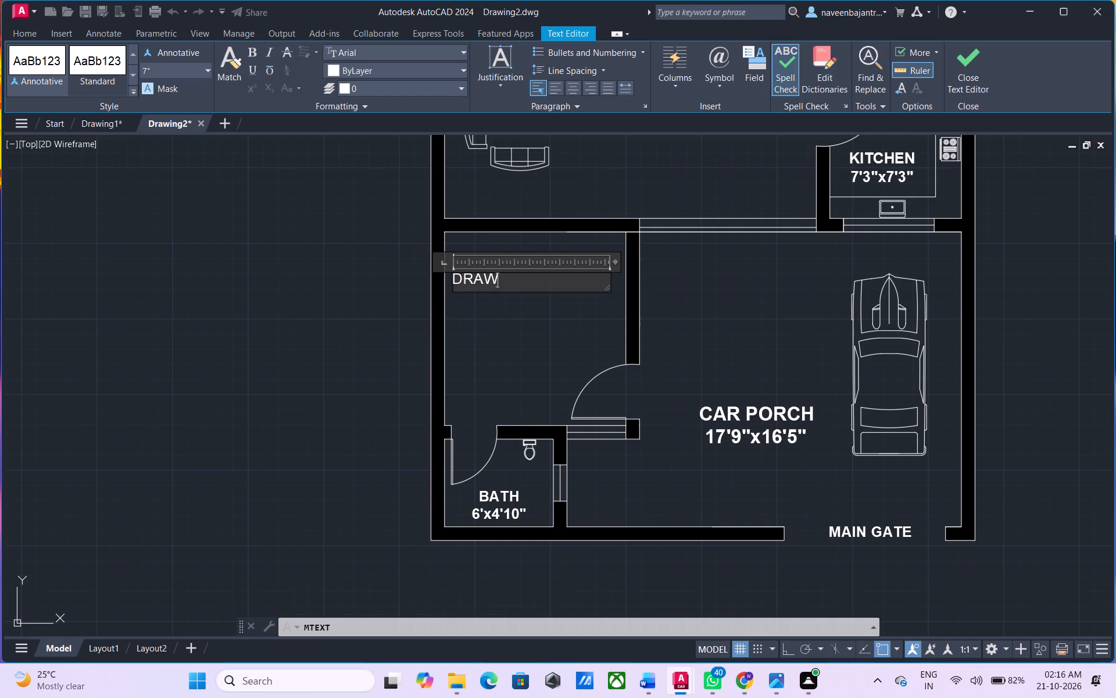
{"action": "type", "text": "ING"}
{"action": "key", "text": "Return"}
{"action": "type", "text": "10'"}
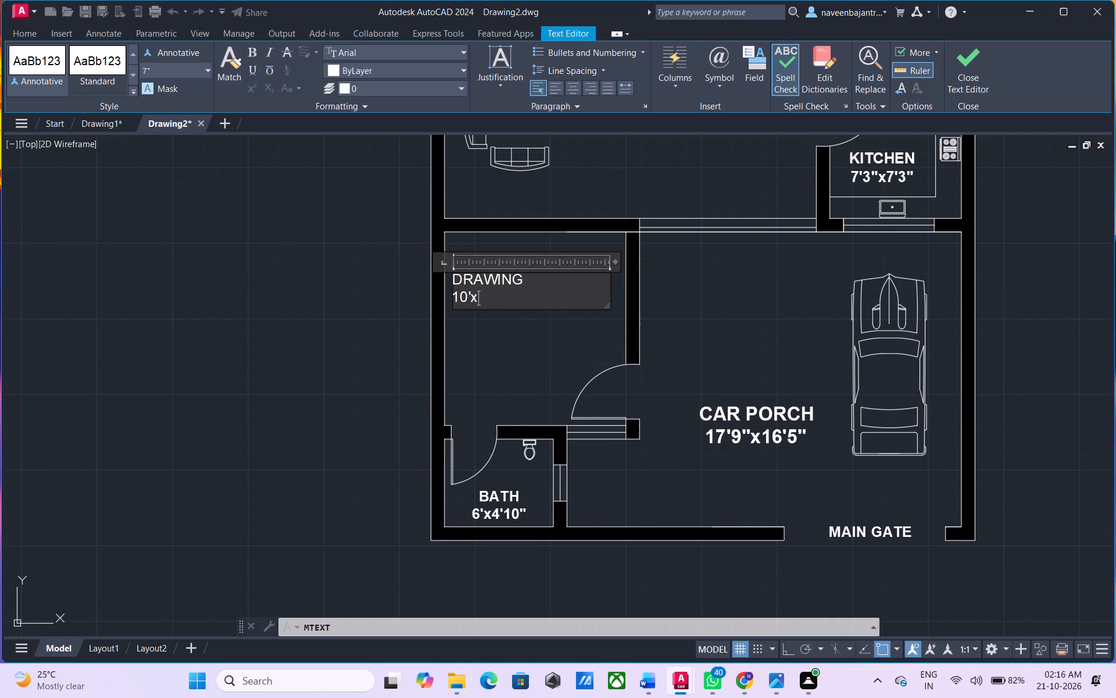
{"action": "type", "text": "10'9"}
{"action": "key", "text": "shift+quotedbl"}
Center and bold both lines of the DRAWING label and finish the text editing.
{"action": "left_click_drag", "start_coordinate": [514, 296], "coordinate": [448, 286]}
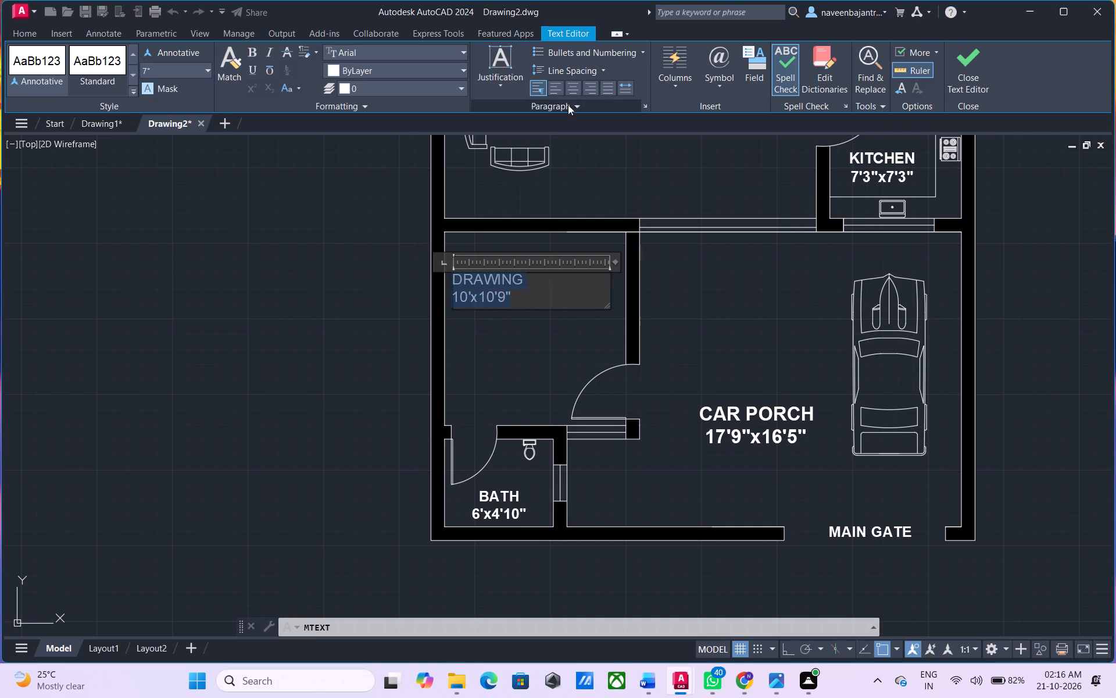
{"action": "left_click", "coordinate": [574, 92]}
{"action": "left_click", "coordinate": [246, 49]}
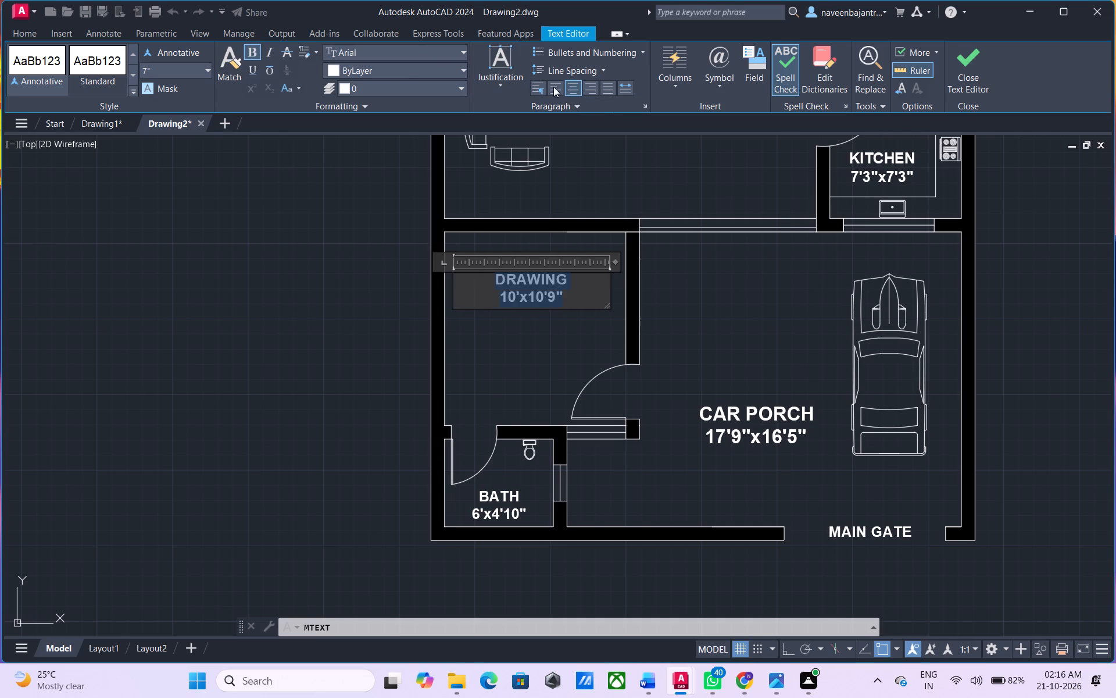
{"action": "left_click", "coordinate": [977, 73]}
Add 7" high multiline text in the lounge beside the sofa set, reading TV LOUNGE with 20'6"x9'3" on the second line.
{"action": "middle_click_drag", "start_coordinate": [720, 176], "coordinate": [718, 187]}
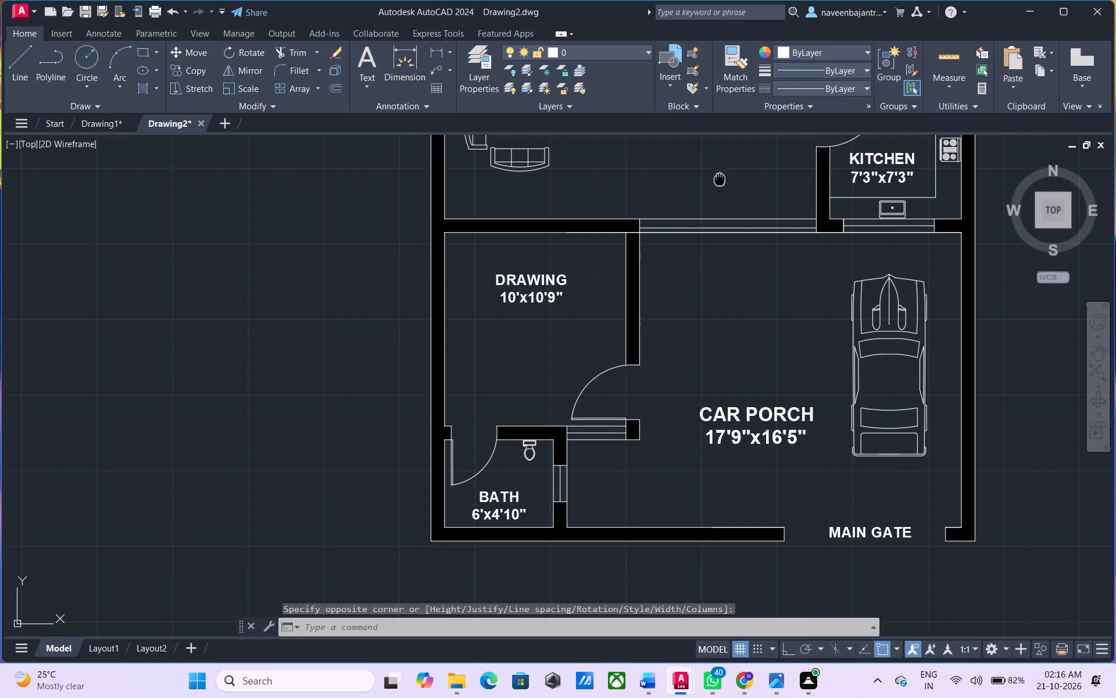
{"action": "middle_click_drag", "start_coordinate": [718, 187], "coordinate": [635, 353]}
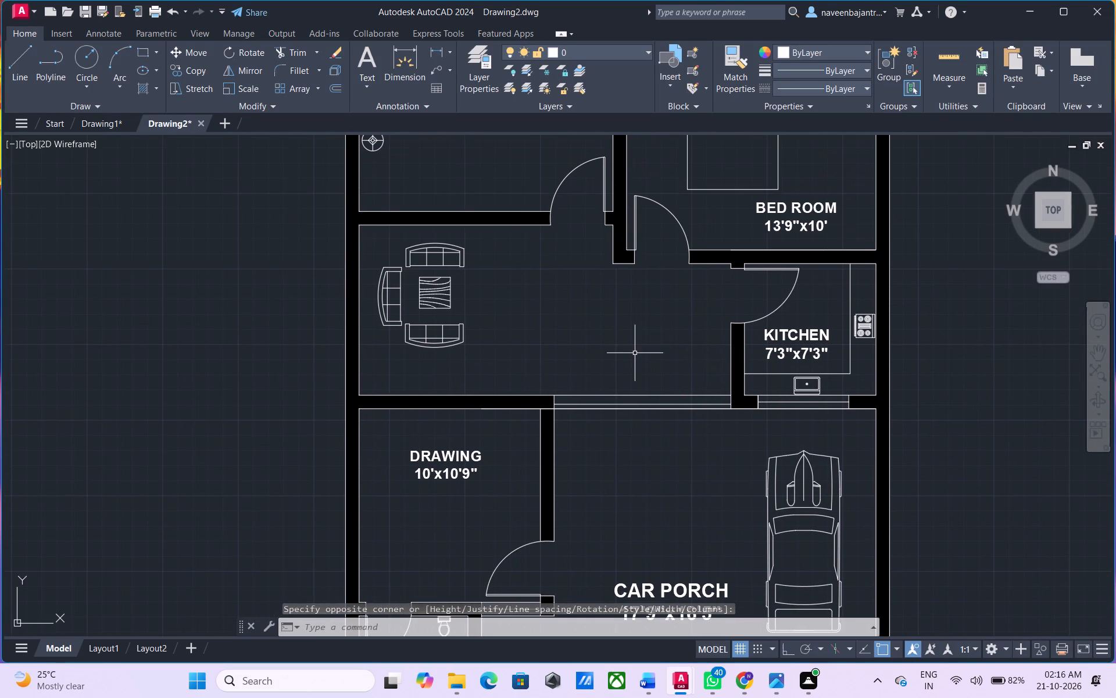
{"action": "left_click", "coordinate": [364, 56]}
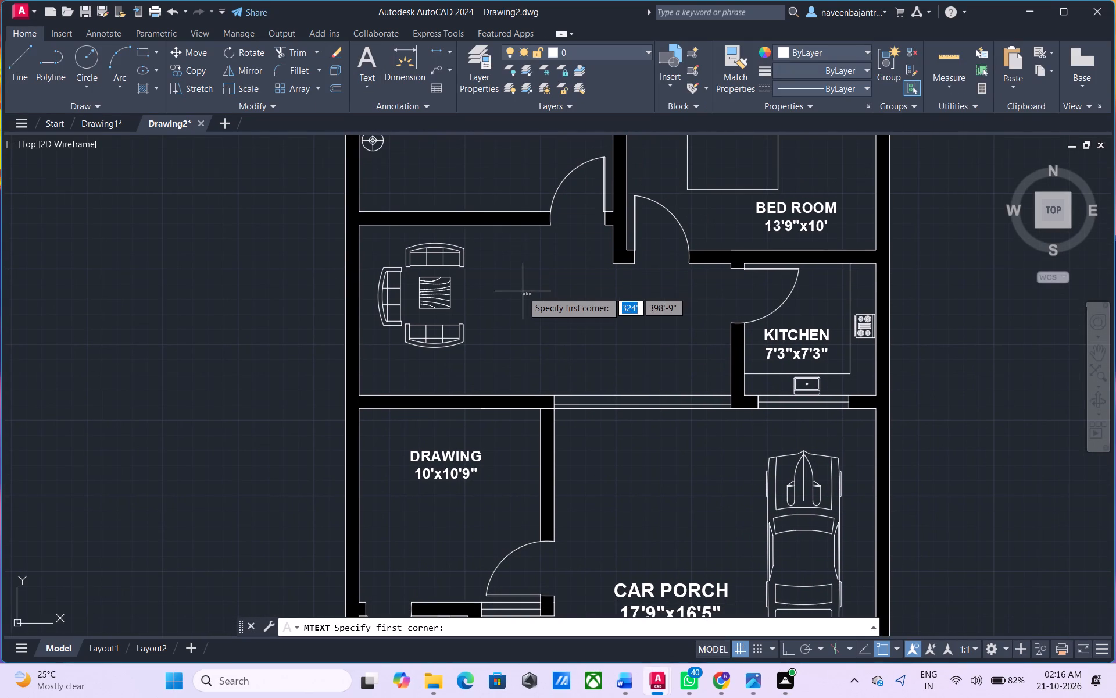
{"action": "left_click", "coordinate": [500, 295]}
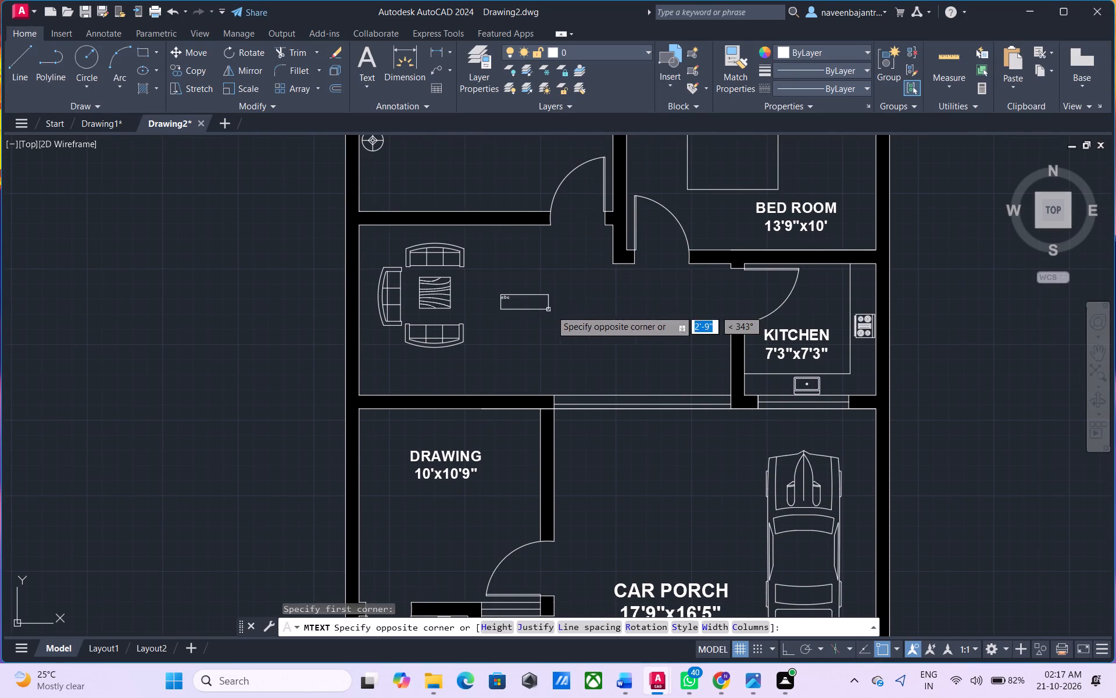
{"action": "left_click", "coordinate": [626, 339]}
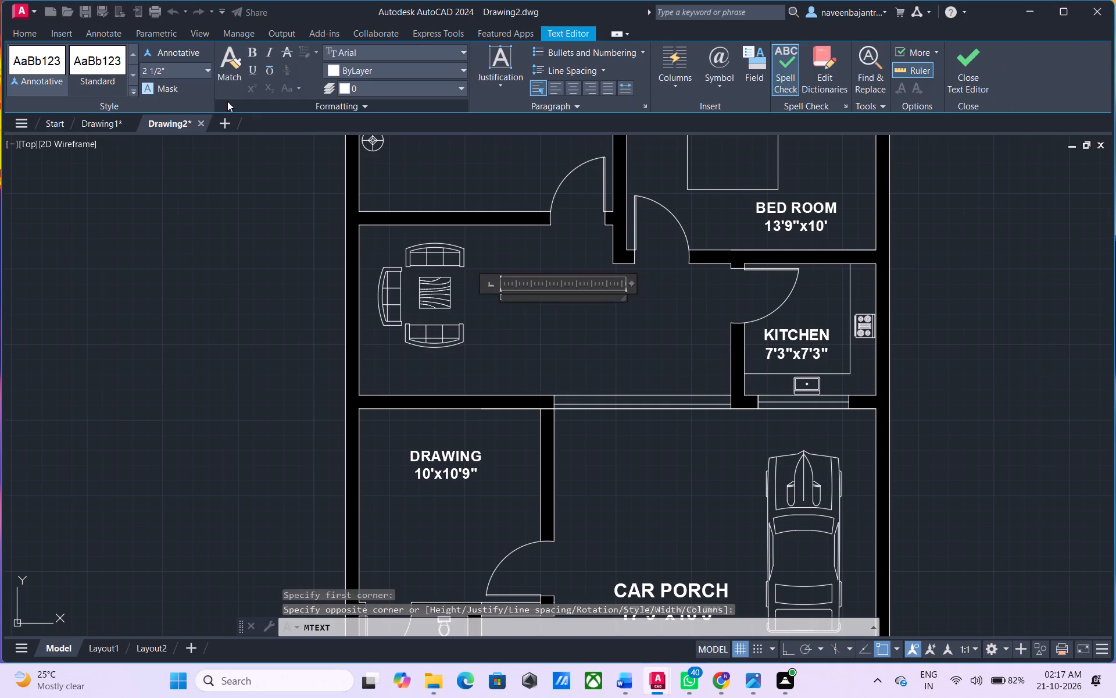
{"action": "left_click", "coordinate": [173, 69]}
{"action": "key", "text": "7"}
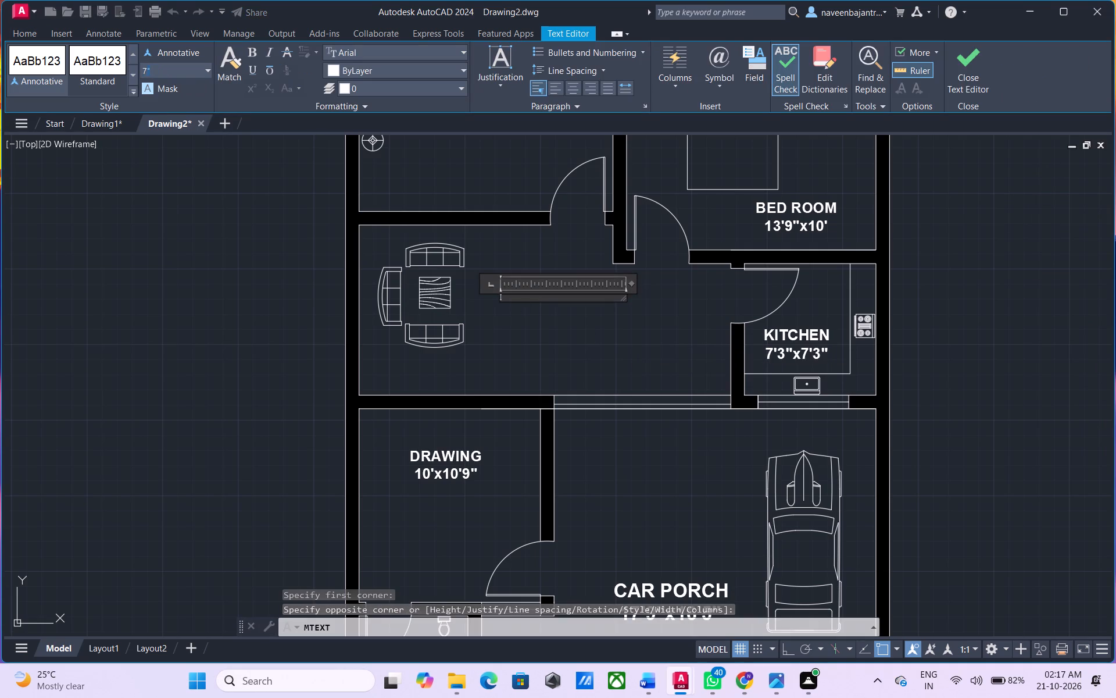
{"action": "key", "text": "shift+quotedbl"}
{"action": "key", "text": "Return"}
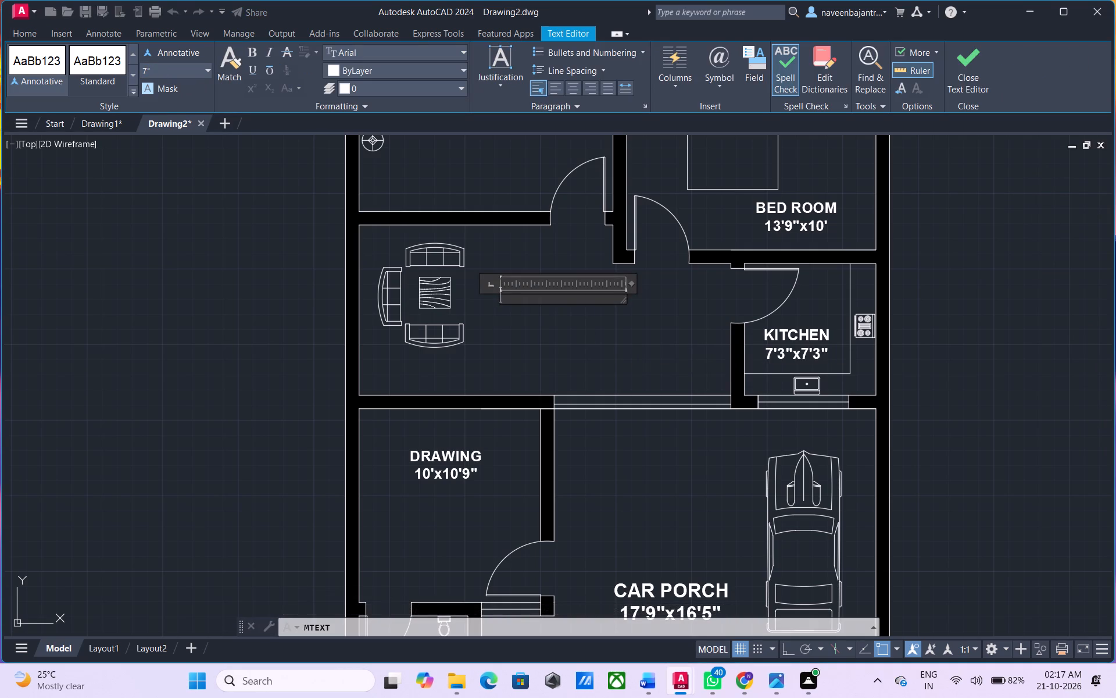
{"action": "key", "text": "t"}
{"action": "type", "text": "V"}
{"action": "key", "text": "space"}
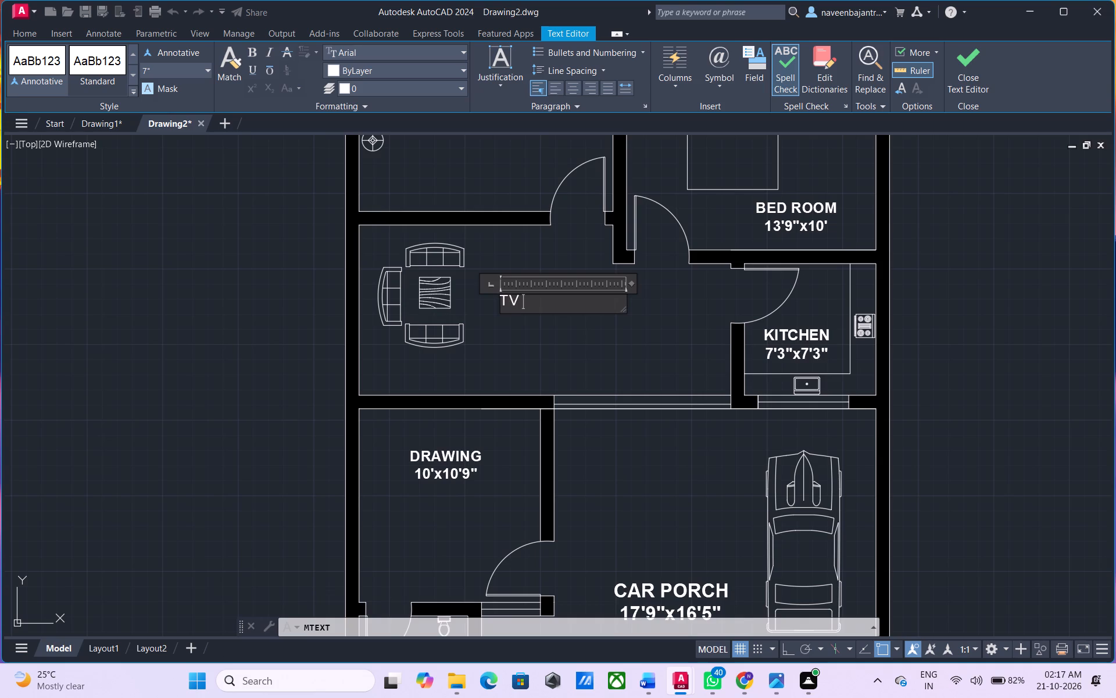
{"action": "type", "text": "LOUNGE"}
{"action": "key", "text": "Return"}
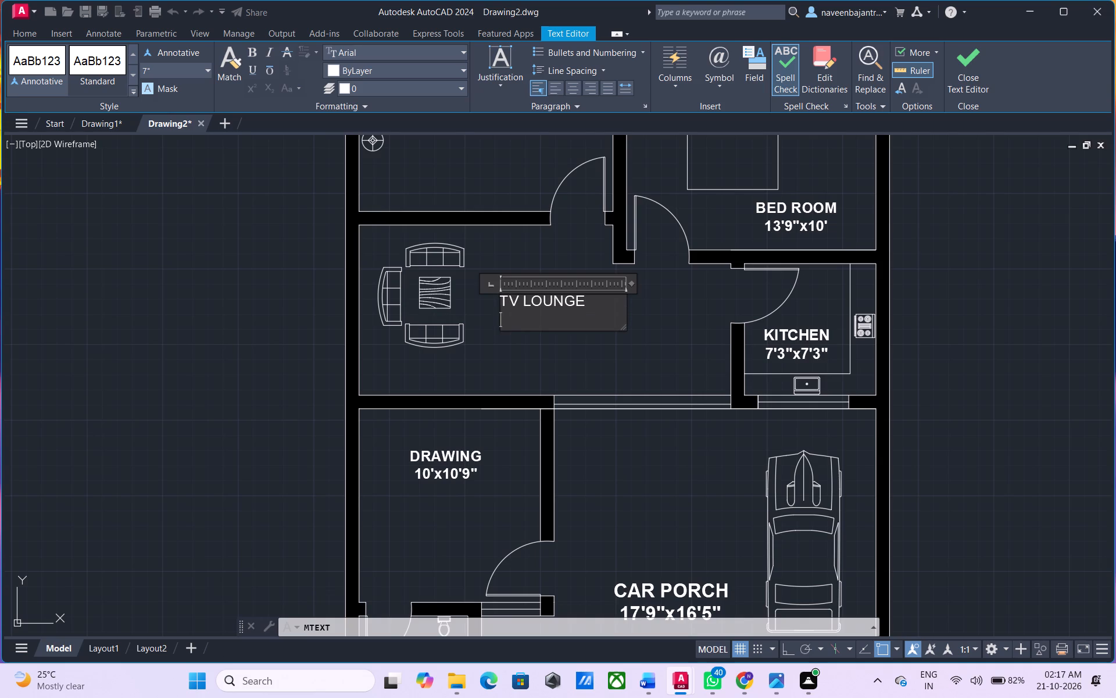
{"action": "type", "text": "20"}
{"action": "type", "text": "'6"}
{"action": "key", "text": "shift+quotedbl"}
{"action": "type", "text": "9'"}
{"action": "key", "text": "3"}
{"action": "key", "text": "shift+quotedbl"}
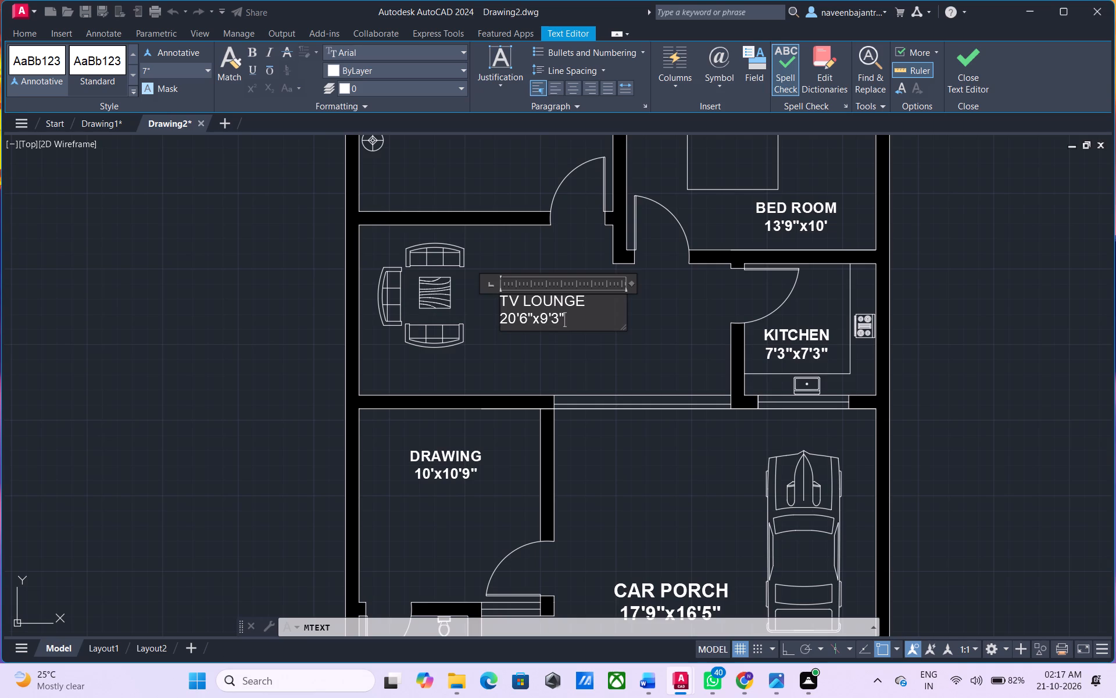
Center and bold both lines of the TV LOUNGE label and finish the text editing.
{"action": "left_click_drag", "start_coordinate": [569, 320], "coordinate": [488, 302]}
{"action": "left_click", "coordinate": [568, 90]}
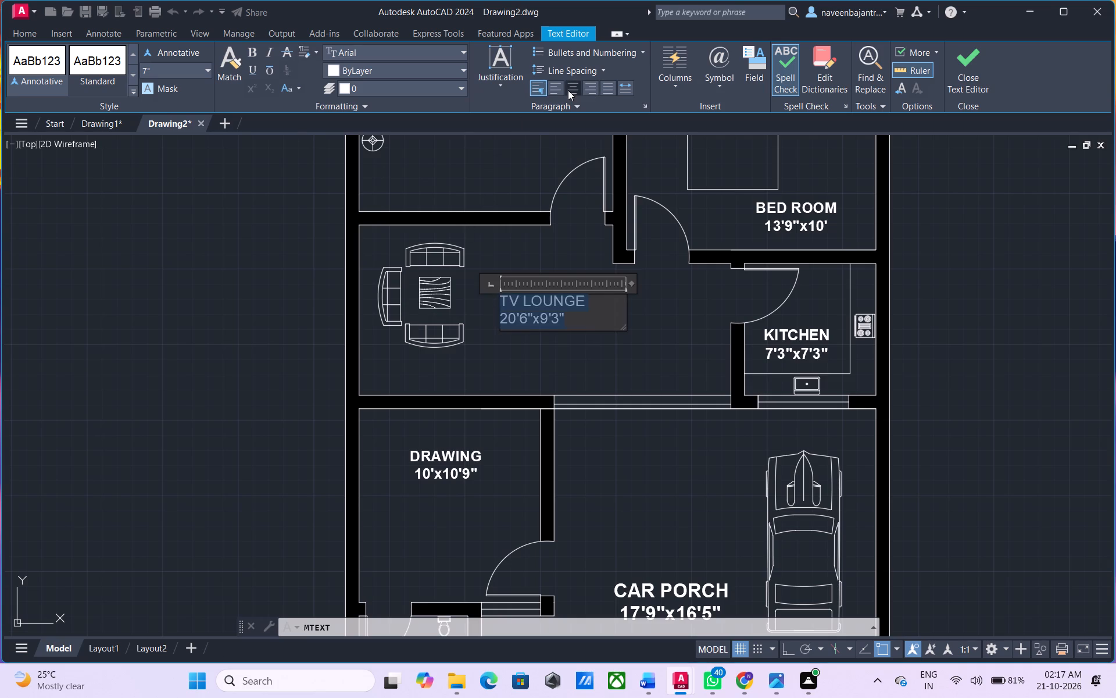
{"action": "left_click", "coordinate": [252, 48]}
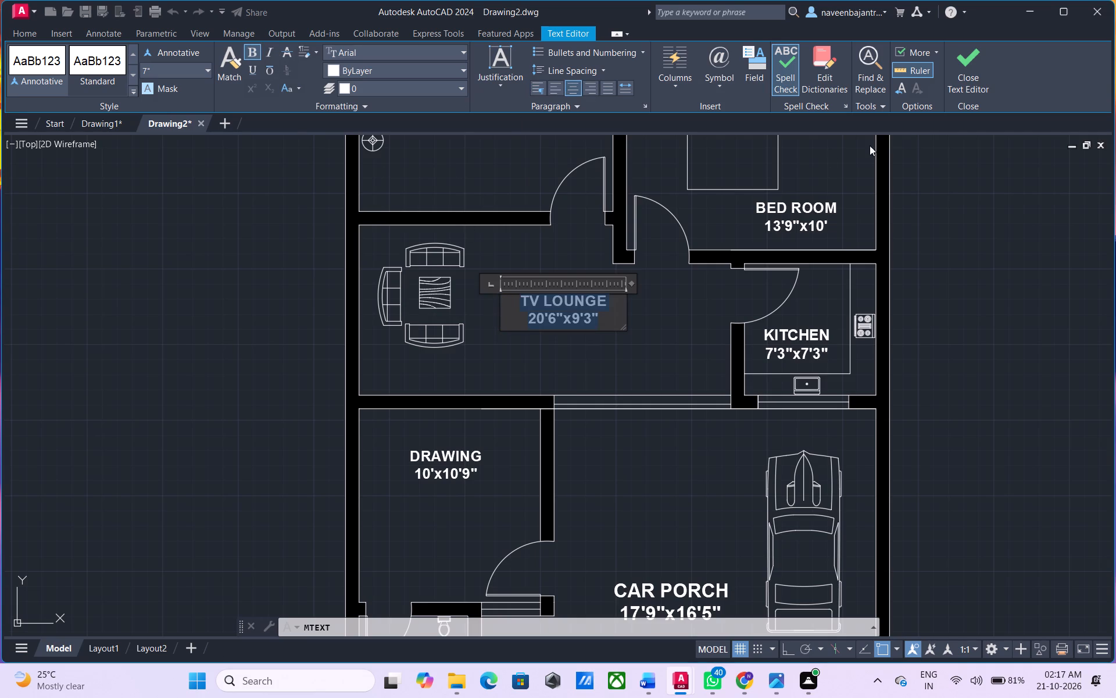
{"action": "left_click", "coordinate": [951, 86]}
Dimension the plan's overall width between the outer north corners, placing the dimension line just above the north wall.
{"action": "scroll", "coordinate": [849, 207], "scroll_direction": "down", "scroll_amount": 2}
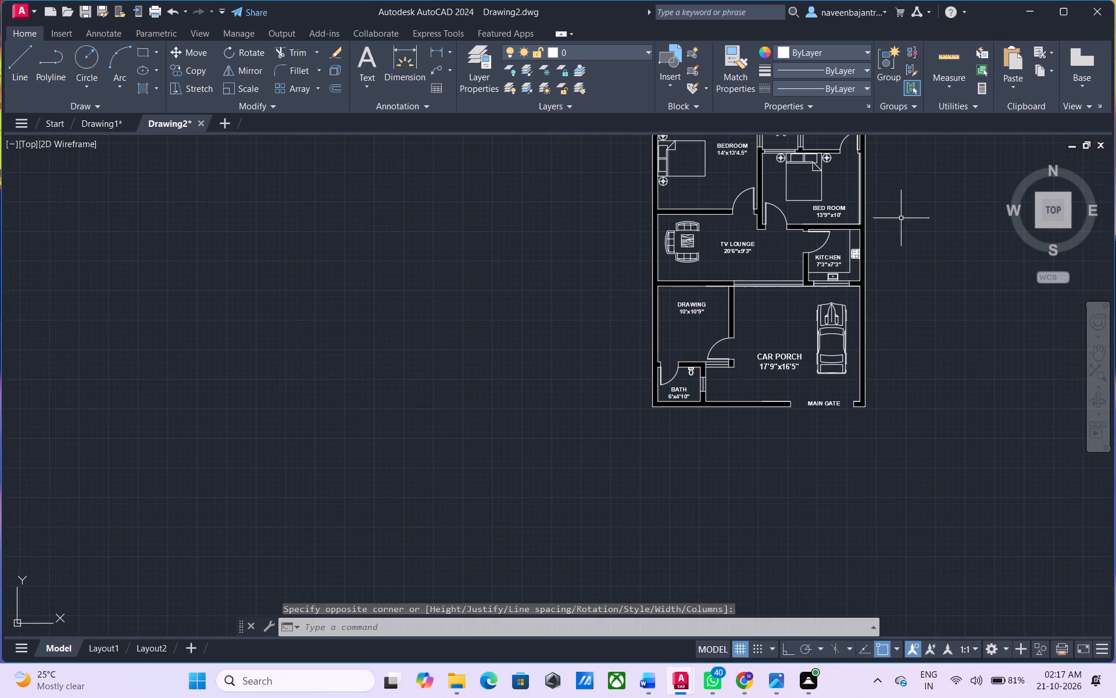
{"action": "middle_click_drag", "start_coordinate": [907, 219], "coordinate": [828, 342]}
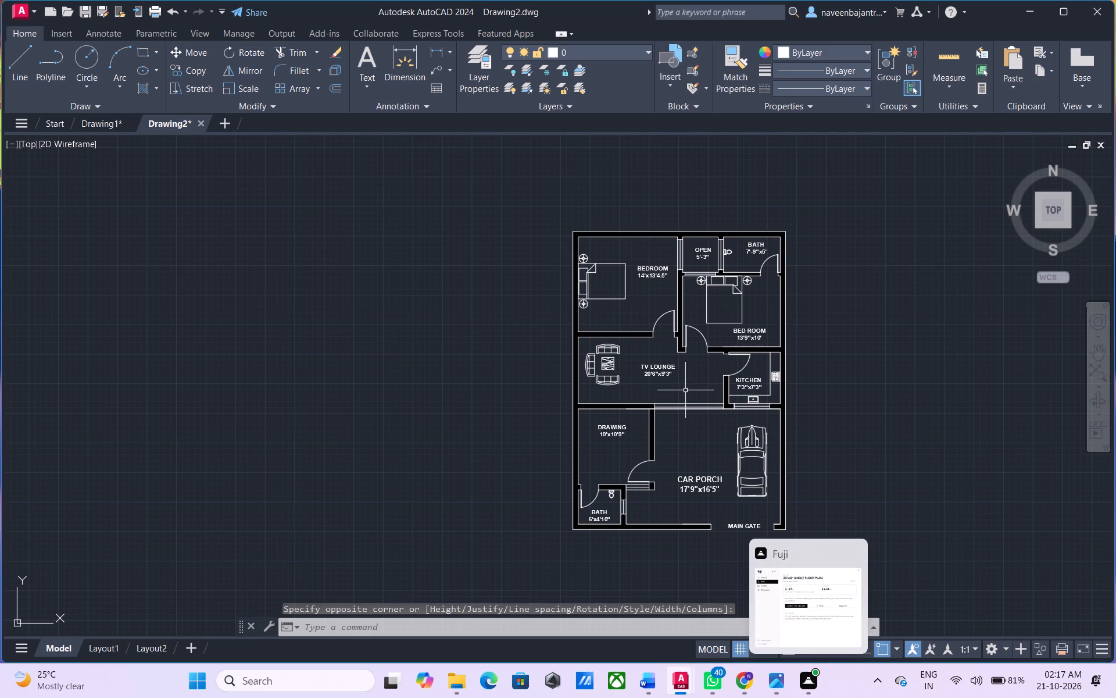
{"action": "left_click", "coordinate": [394, 54]}
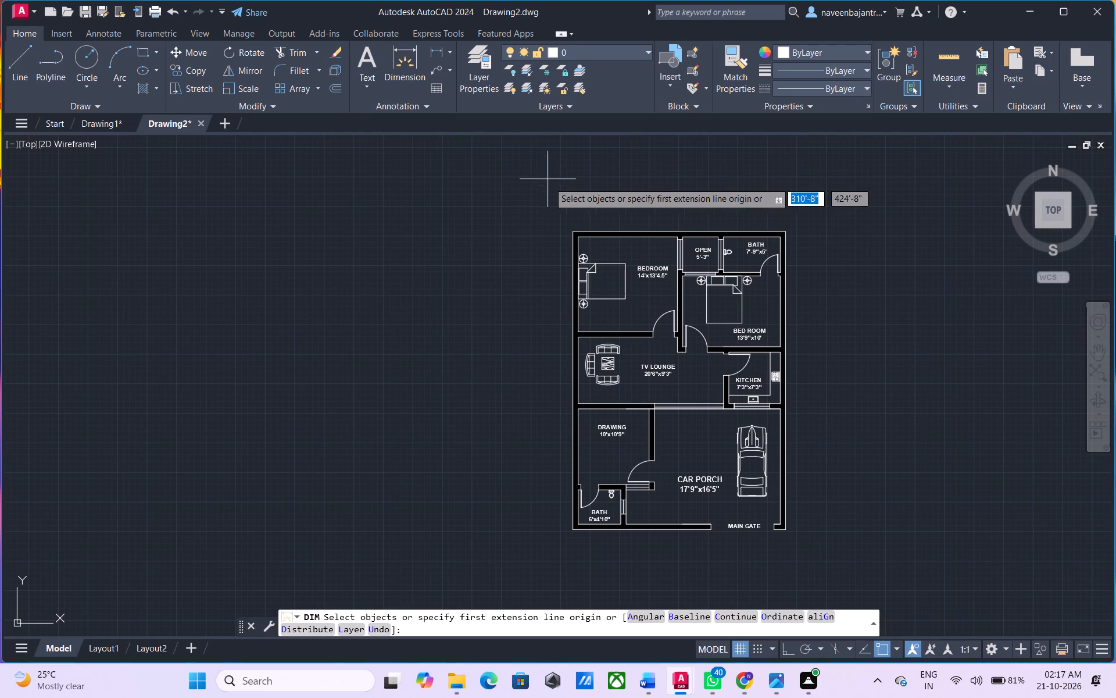
{"action": "left_click", "coordinate": [571, 229]}
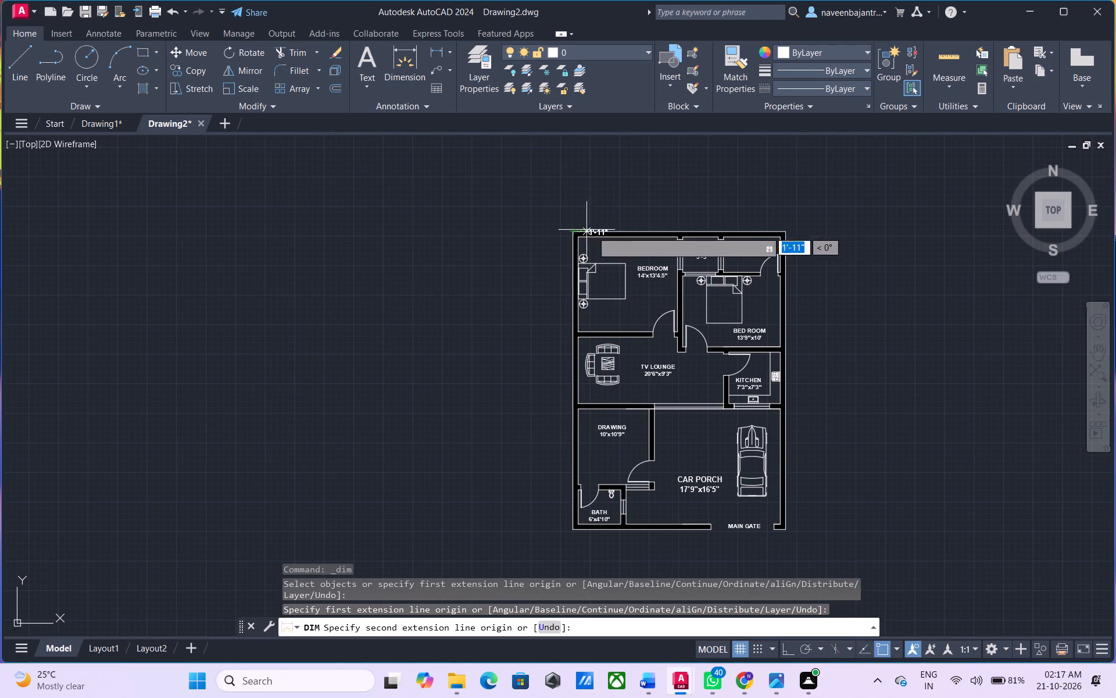
{"action": "left_click", "coordinate": [786, 233]}
{"action": "left_click", "coordinate": [786, 218]}
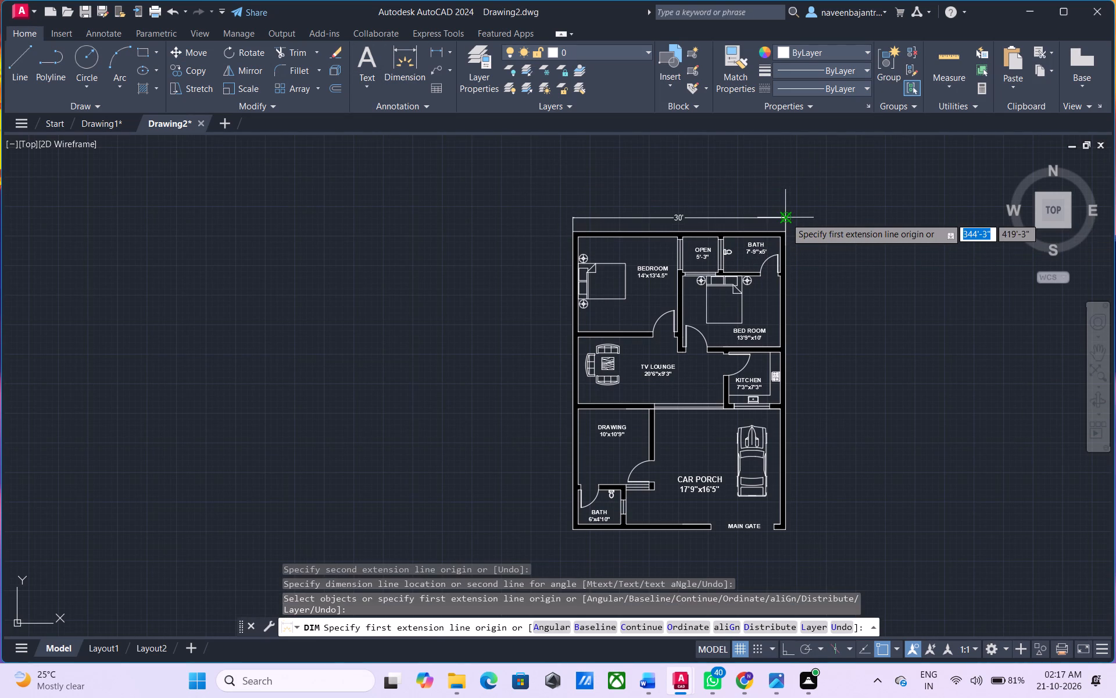
Dimension the plan's overall length between the outer west corners, placing the dimension line just outside the west wall.
{"action": "left_click", "coordinate": [406, 70]}
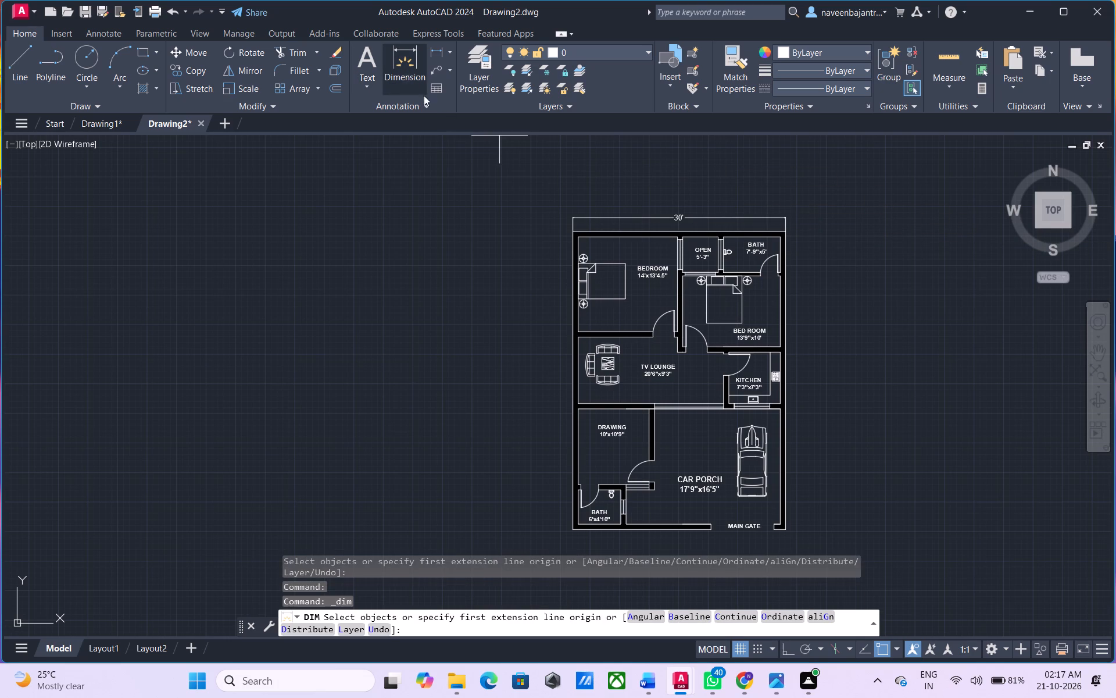
{"action": "left_click", "coordinate": [571, 232]}
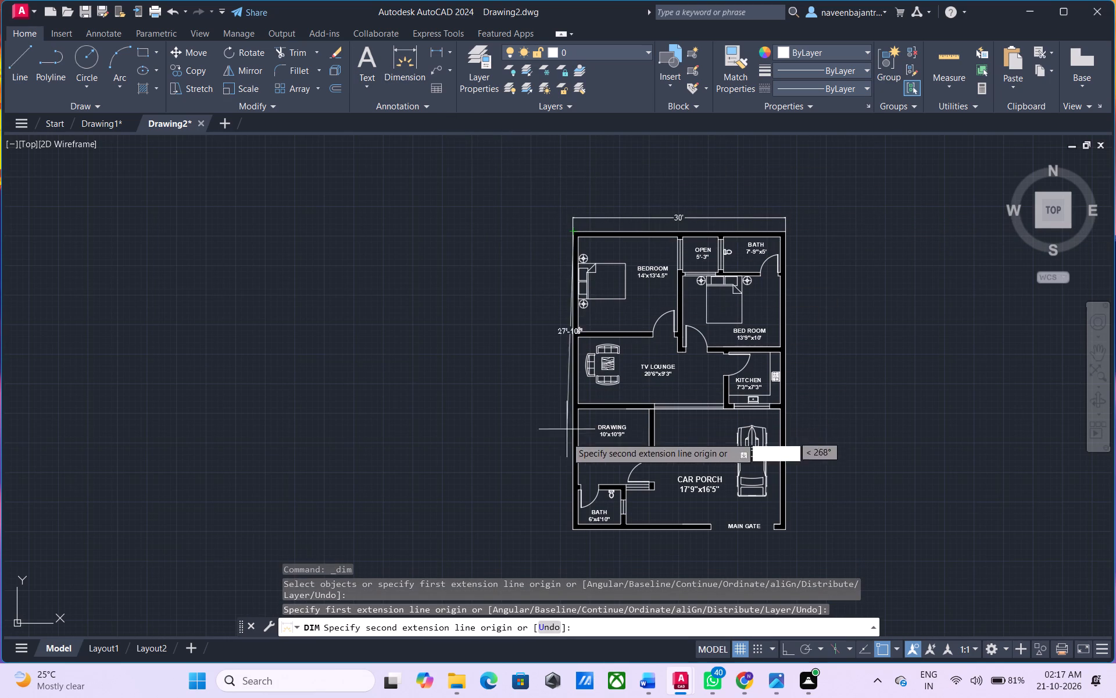
{"action": "left_click", "coordinate": [572, 529]}
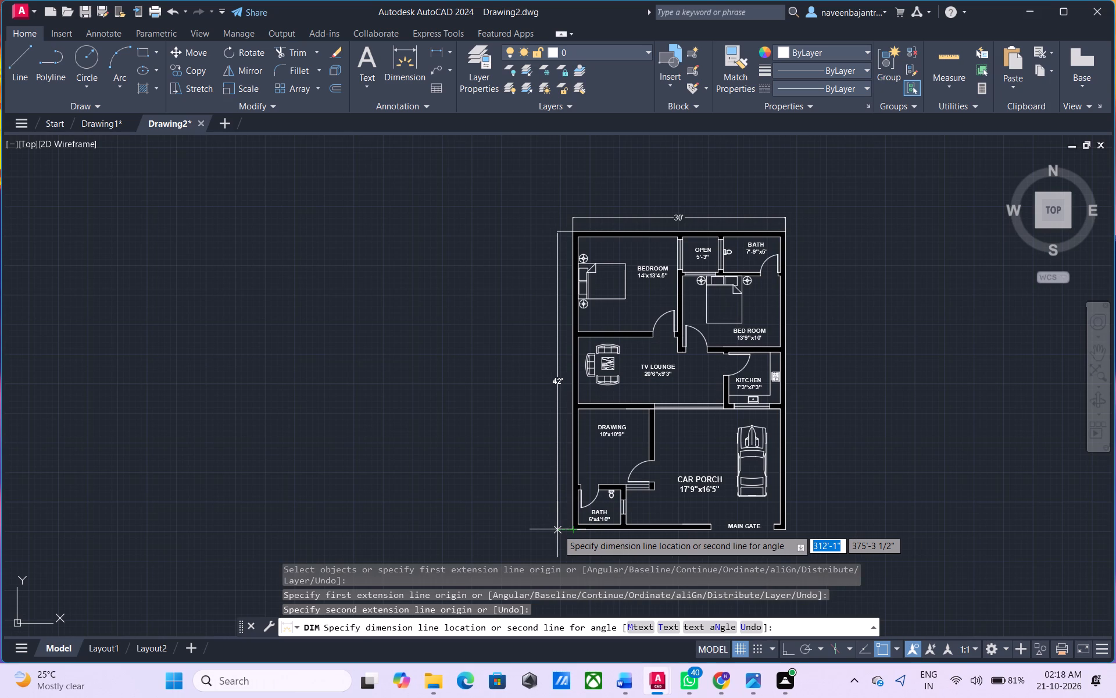
{"action": "left_click", "coordinate": [557, 529]}
{"action": "key", "text": "Escape"}
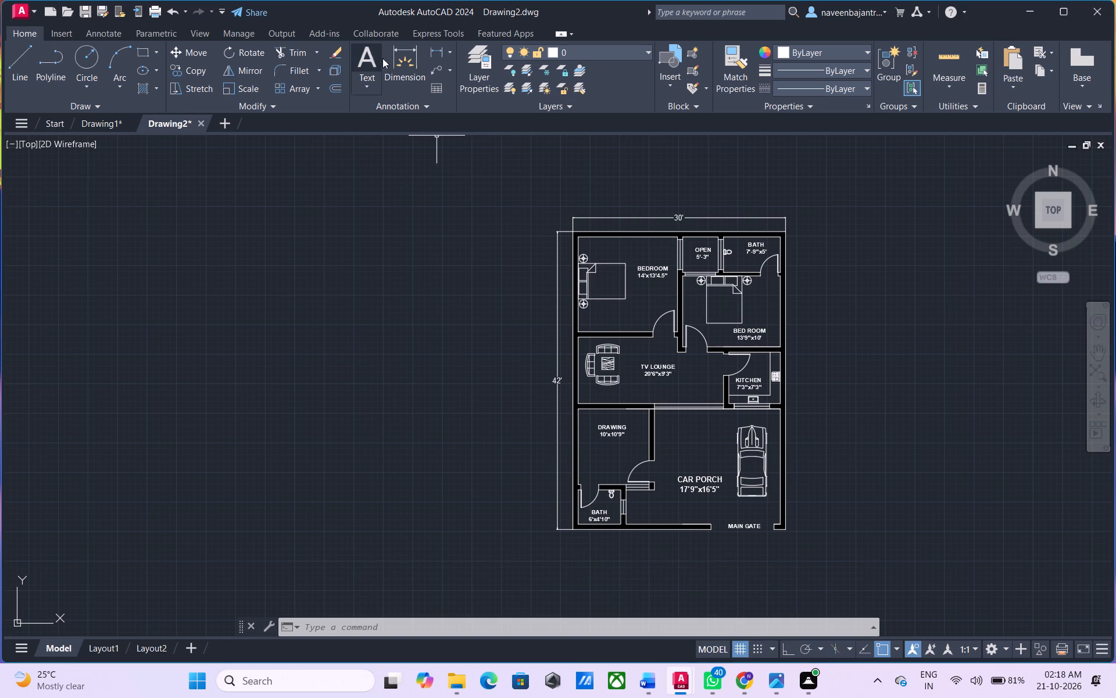
Draw a rectangular border about 35'-8" by 47'-4" around the whole plan and its overall dimensions.
{"action": "left_click", "coordinate": [139, 51]}
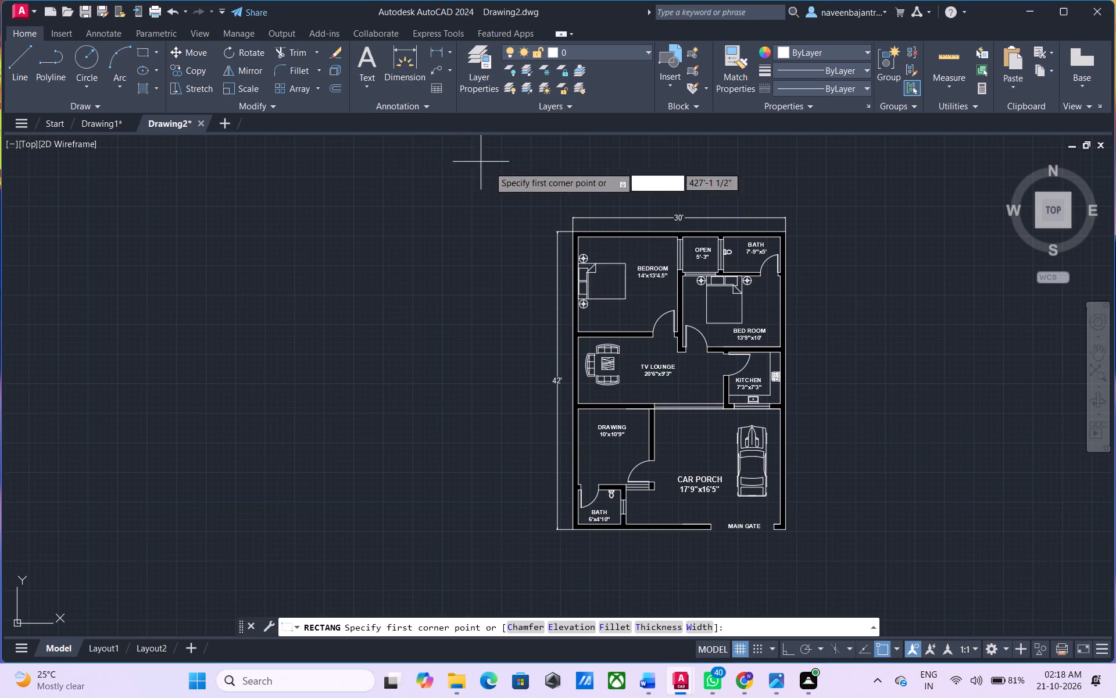
{"action": "left_click", "coordinate": [542, 206]}
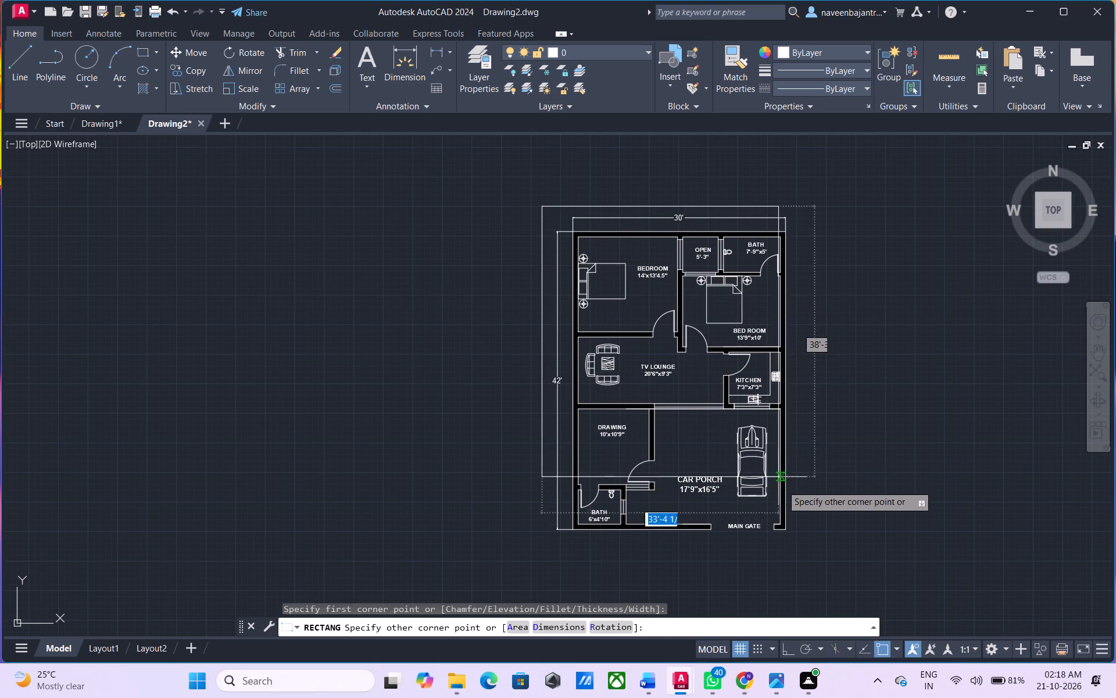
{"action": "left_click", "coordinate": [795, 543]}
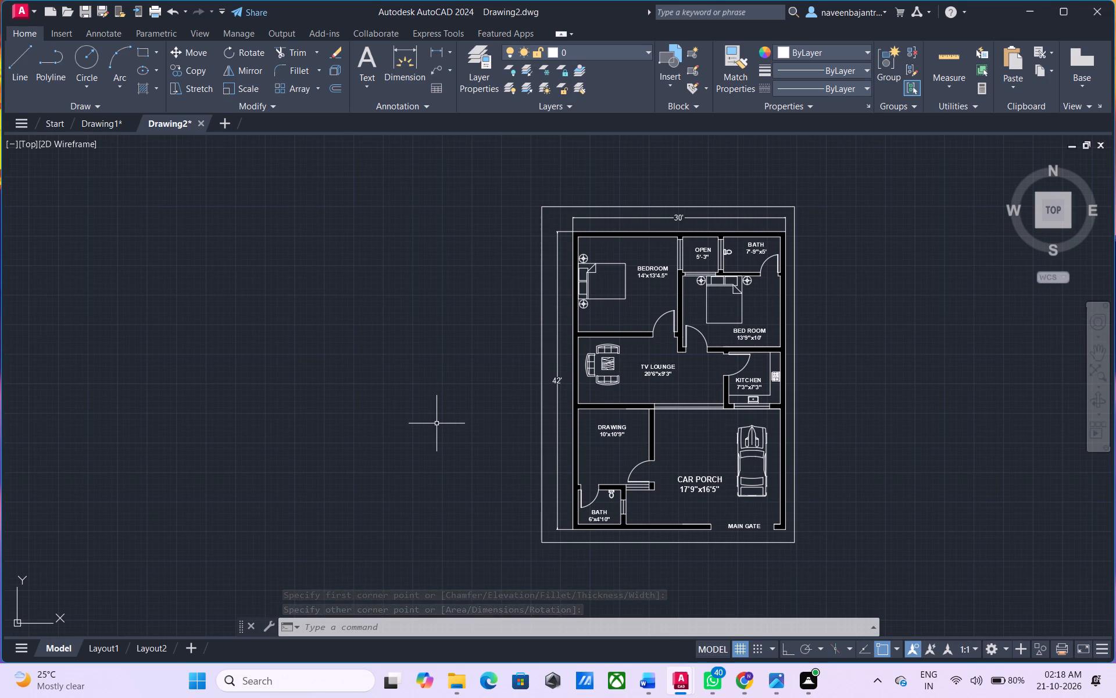
Start saving the drawing under a new name and review the numbered file names already used in the ddddd folder.
{"action": "left_click", "coordinate": [33, 10]}
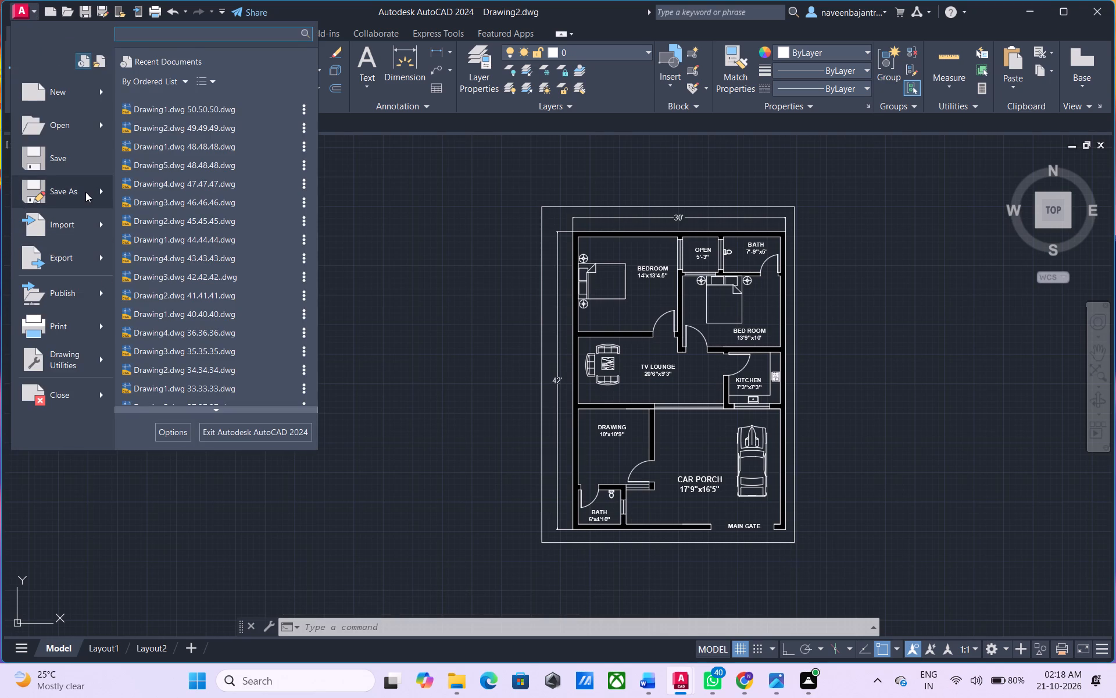
{"action": "left_click", "coordinate": [182, 122]}
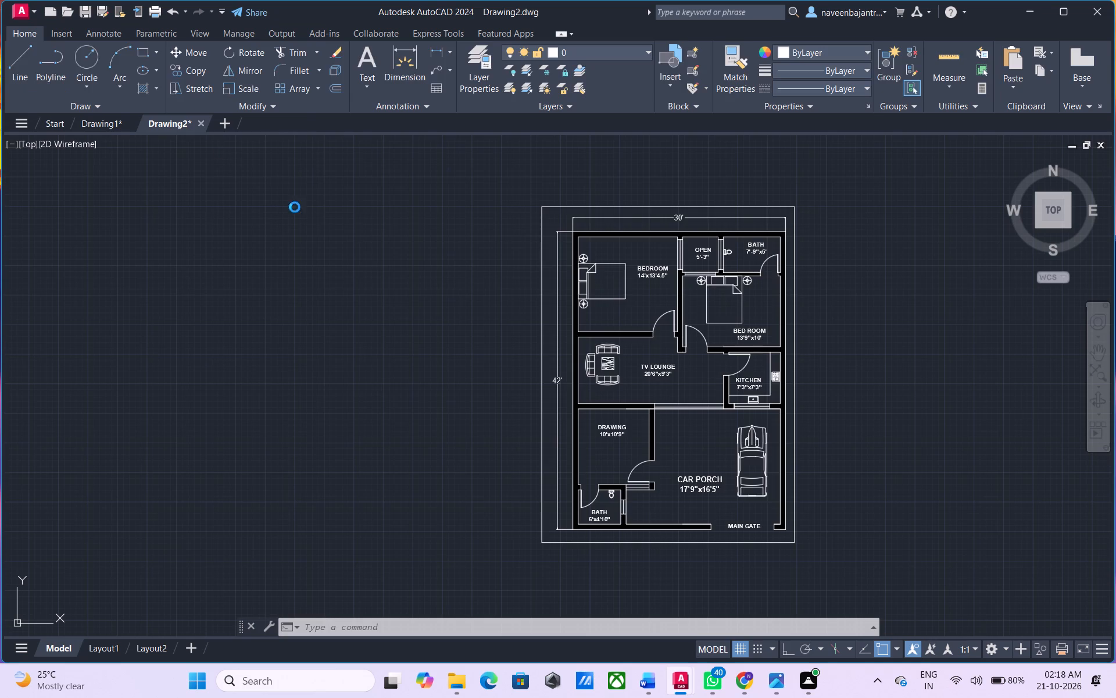
{"action": "scroll", "coordinate": [506, 311], "scroll_direction": "down", "scroll_amount": 12}
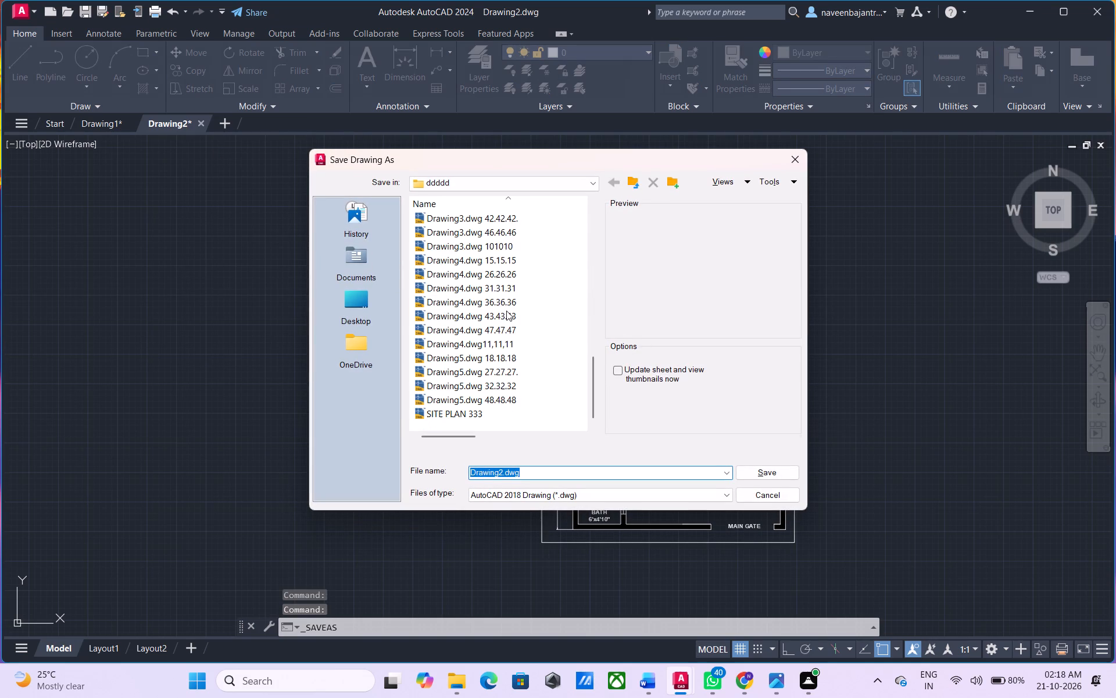
{"action": "scroll", "coordinate": [506, 311], "scroll_direction": "down", "scroll_amount": 8}
{"action": "scroll", "coordinate": [568, 334], "scroll_direction": "up", "scroll_amount": 1}
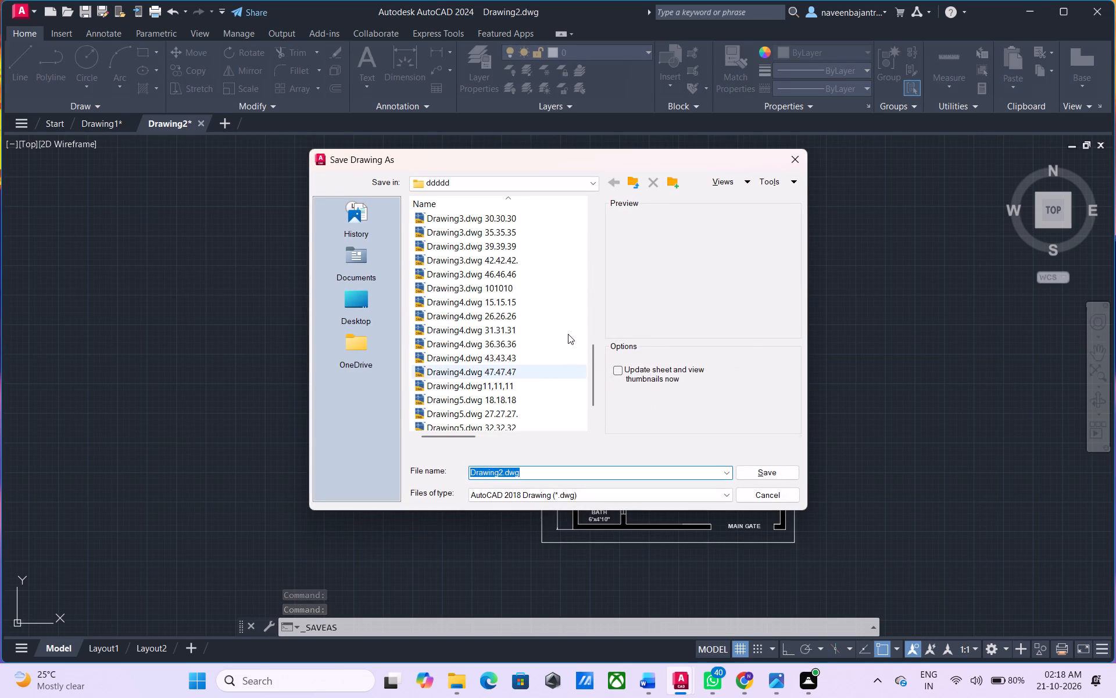
{"action": "scroll", "coordinate": [568, 334], "scroll_direction": "up", "scroll_amount": 1}
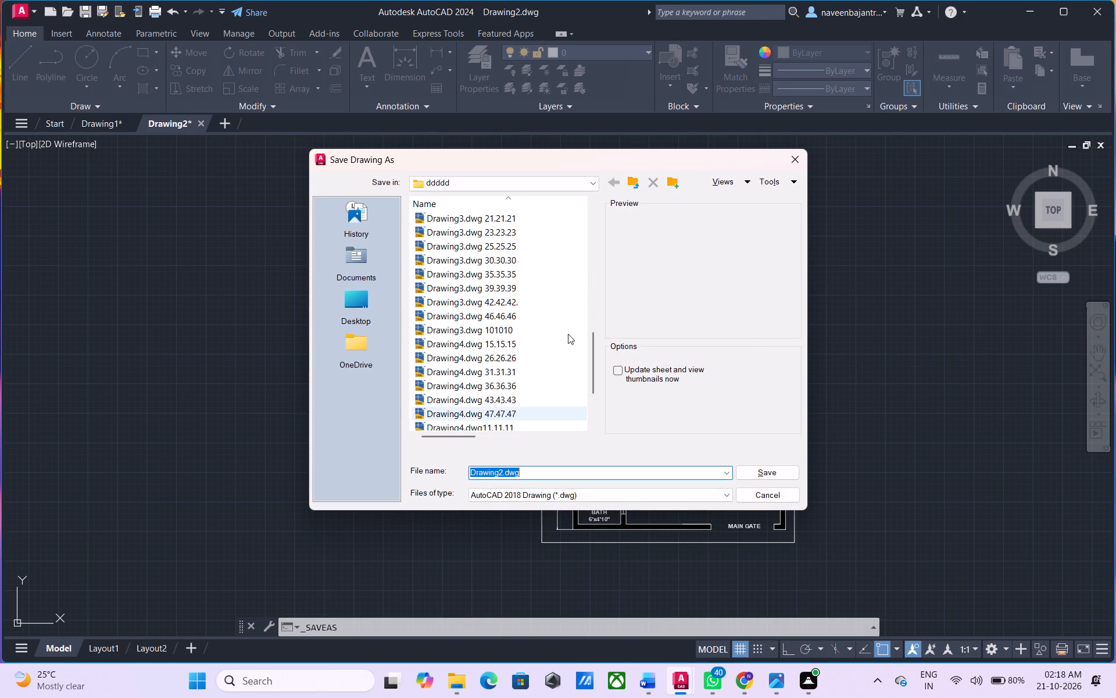
{"action": "scroll", "coordinate": [568, 334], "scroll_direction": "up", "scroll_amount": 2}
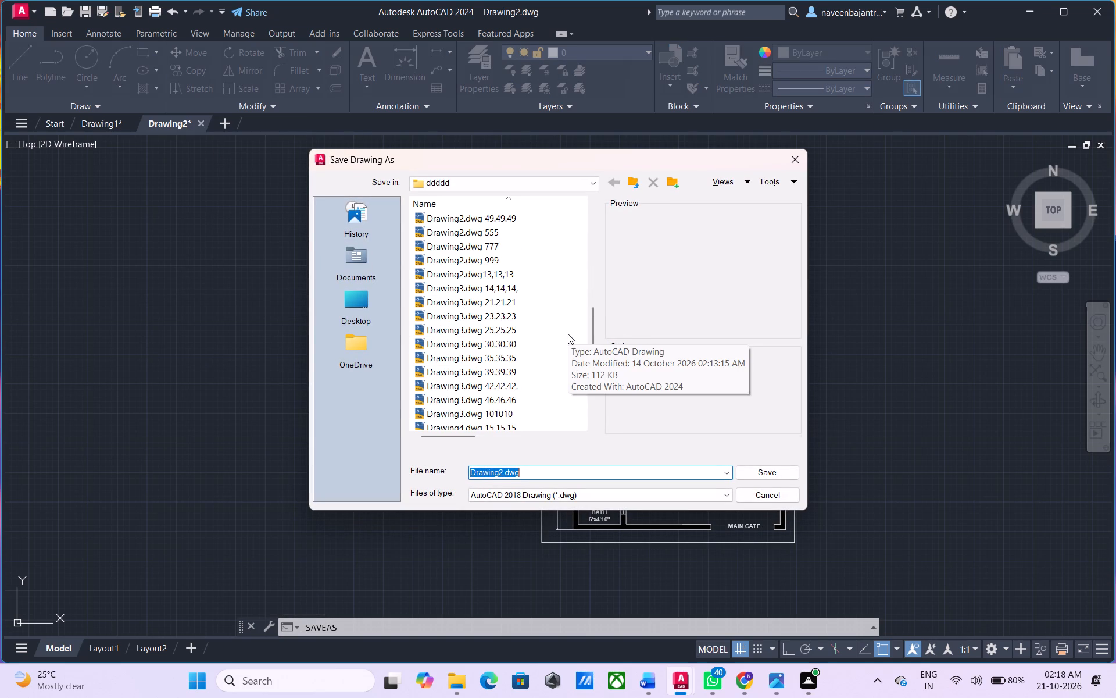
{"action": "scroll", "coordinate": [568, 334], "scroll_direction": "up", "scroll_amount": 1}
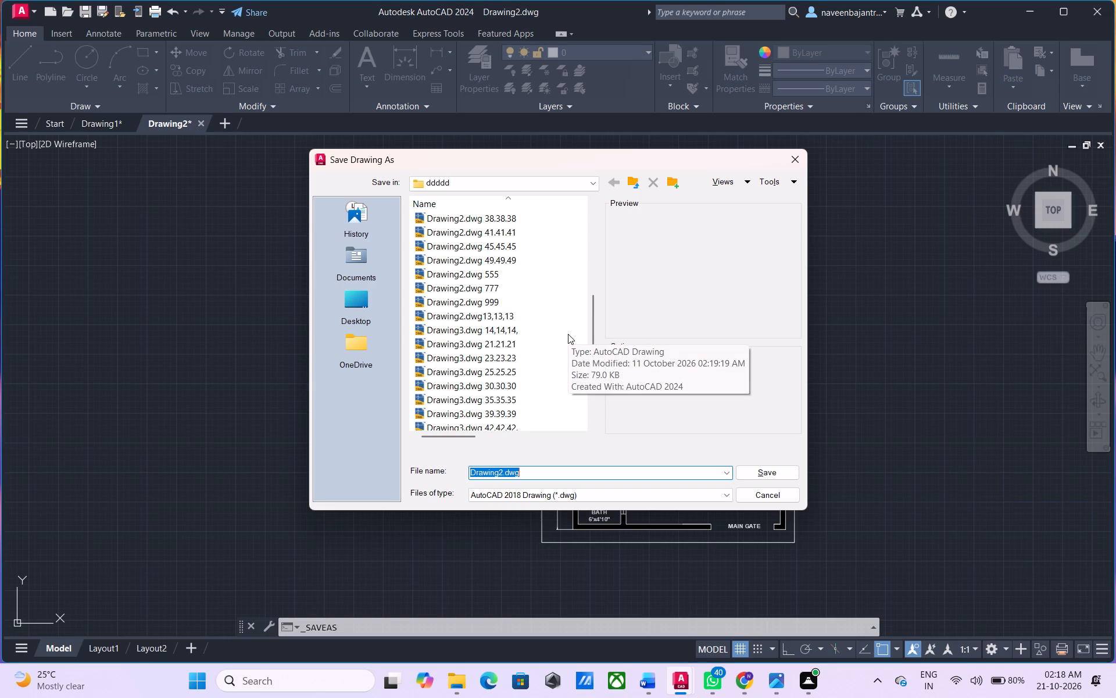
{"action": "scroll", "coordinate": [566, 334], "scroll_direction": "up", "scroll_amount": 1}
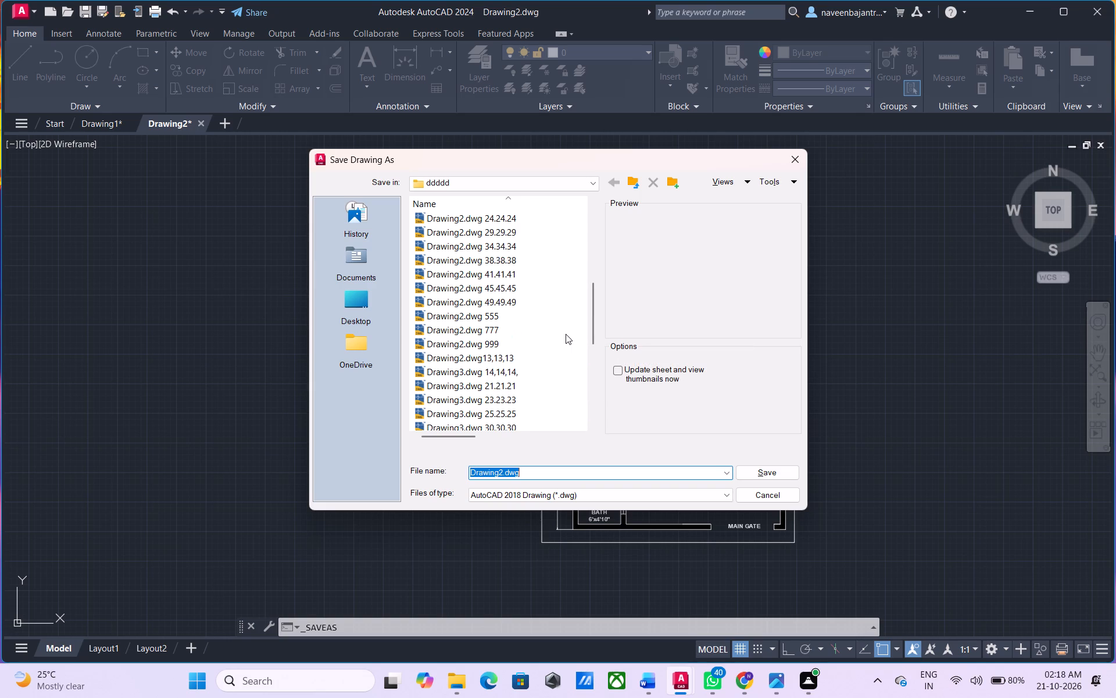
{"action": "scroll", "coordinate": [566, 334], "scroll_direction": "up", "scroll_amount": 2}
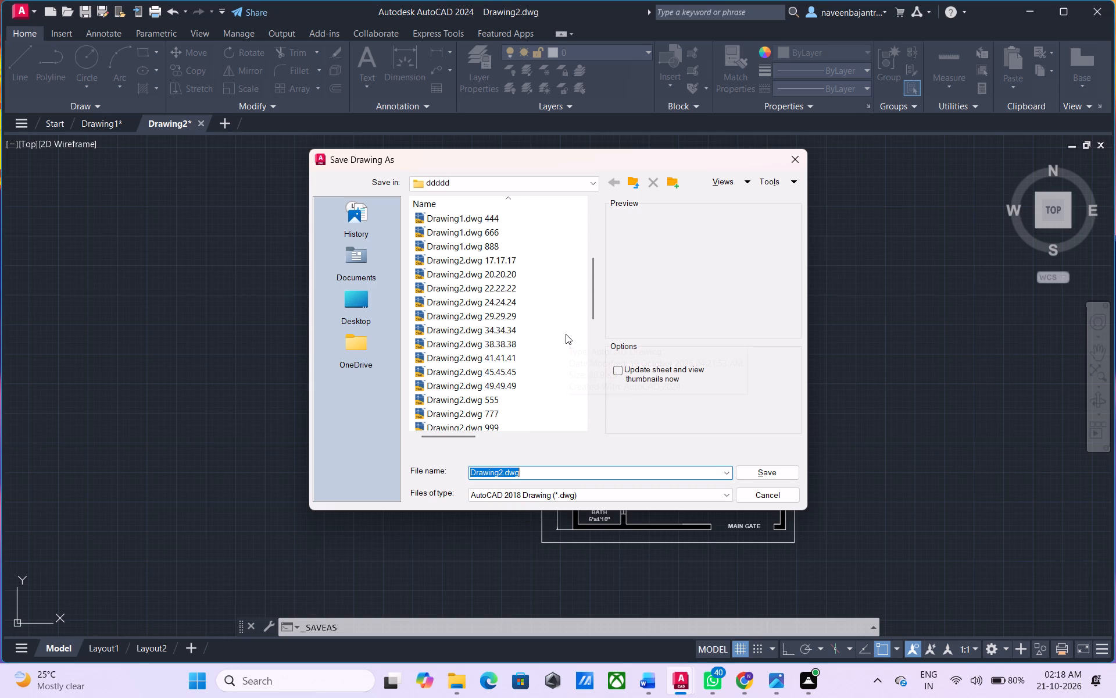
{"action": "scroll", "coordinate": [566, 334], "scroll_direction": "up", "scroll_amount": 3}
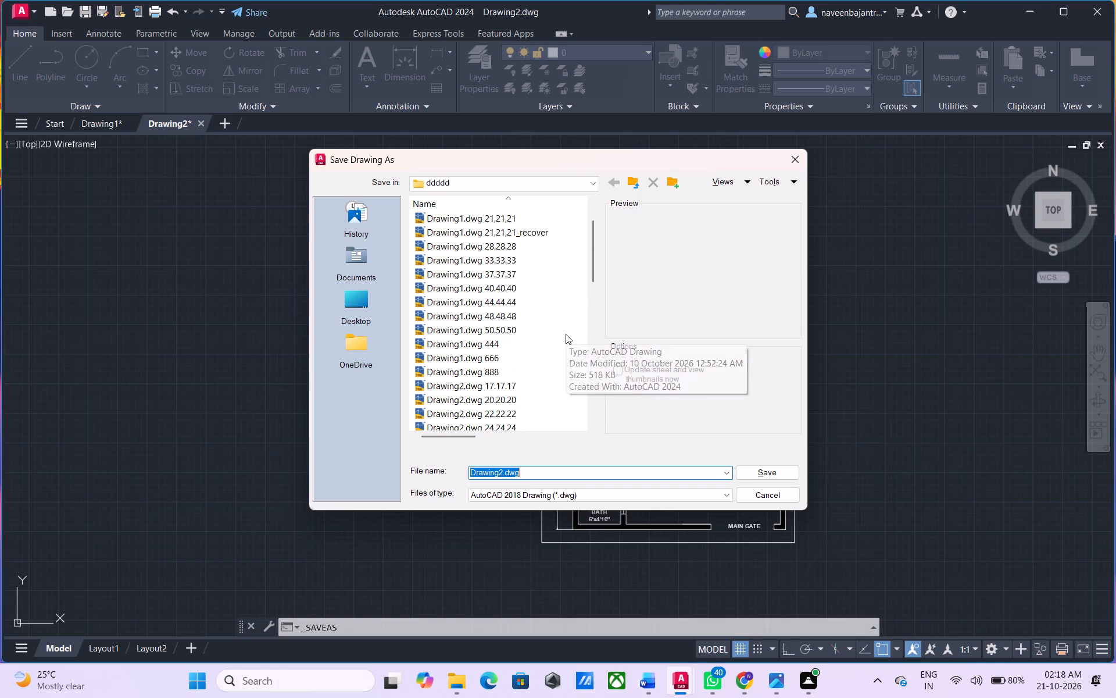
{"action": "scroll", "coordinate": [566, 334], "scroll_direction": "up", "scroll_amount": 3}
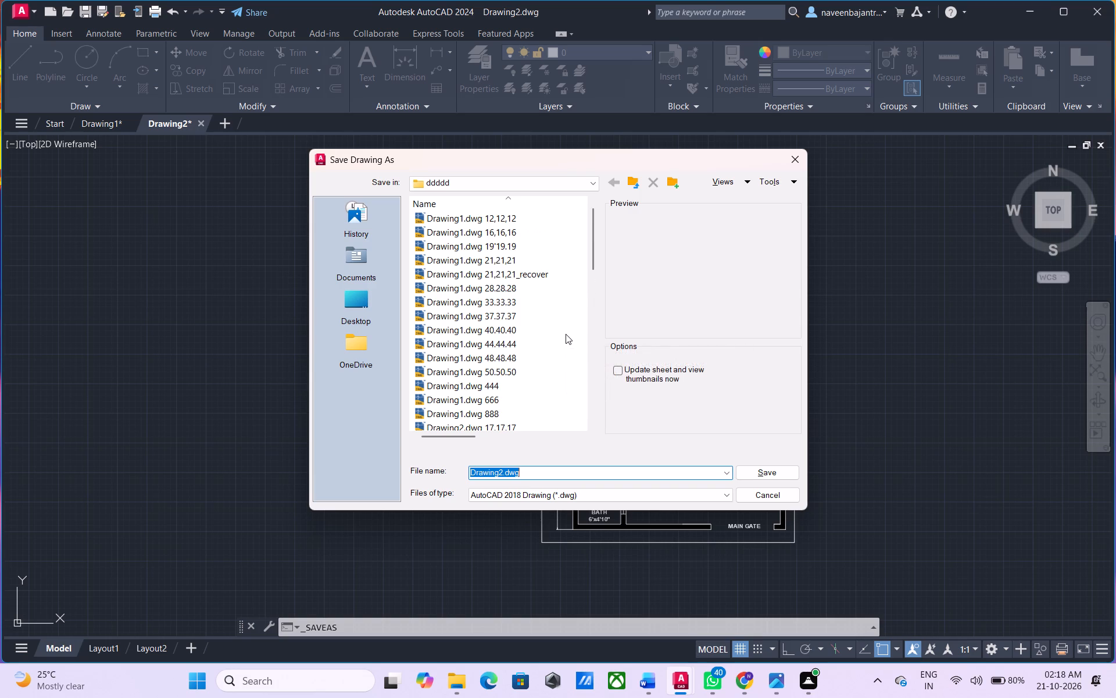
{"action": "scroll", "coordinate": [566, 334], "scroll_direction": "down", "scroll_amount": 3}
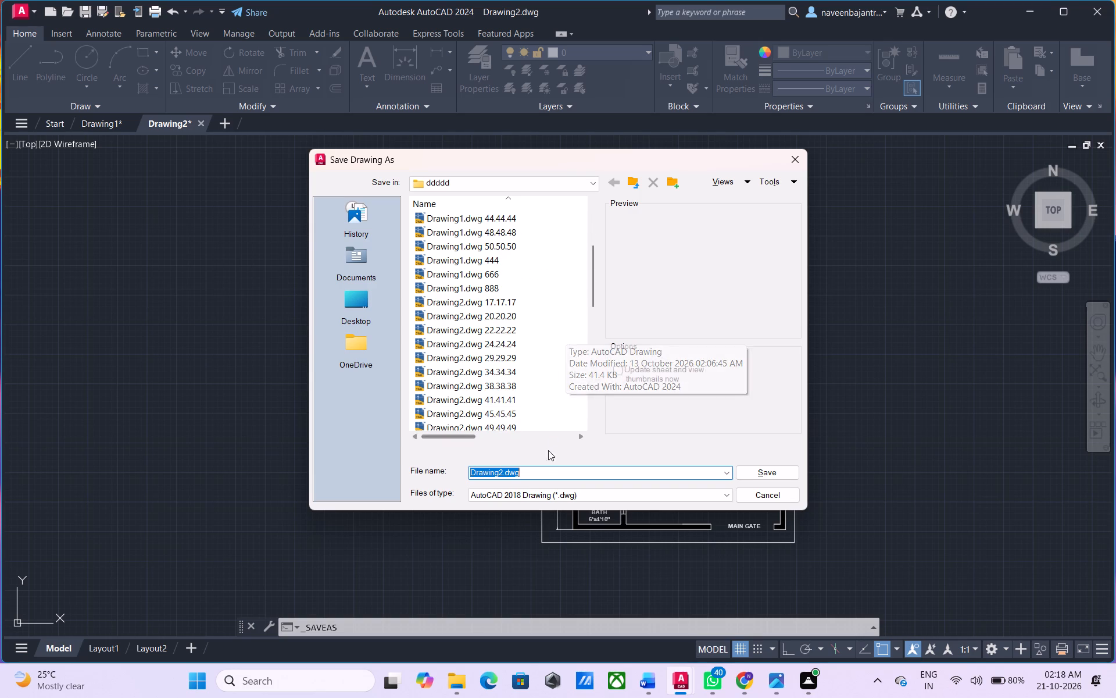
Save the drawing in the ddddd folder with the file name Drawing2.dwg 51.51.51.
{"action": "left_click", "coordinate": [544, 468]}
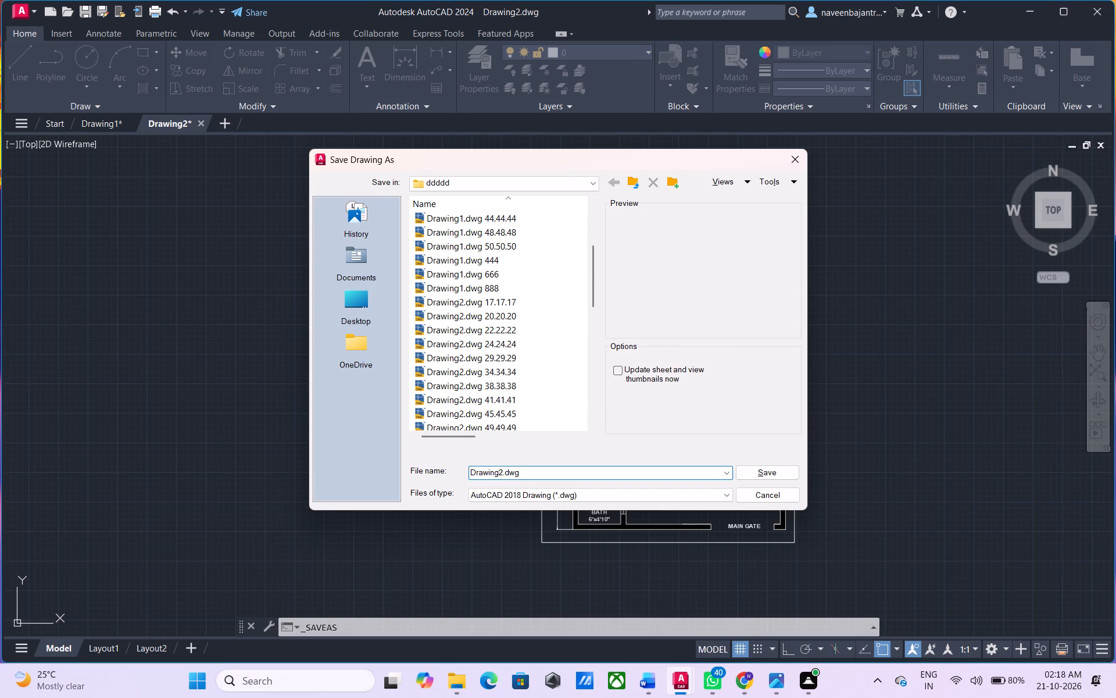
{"action": "key", "text": "space"}
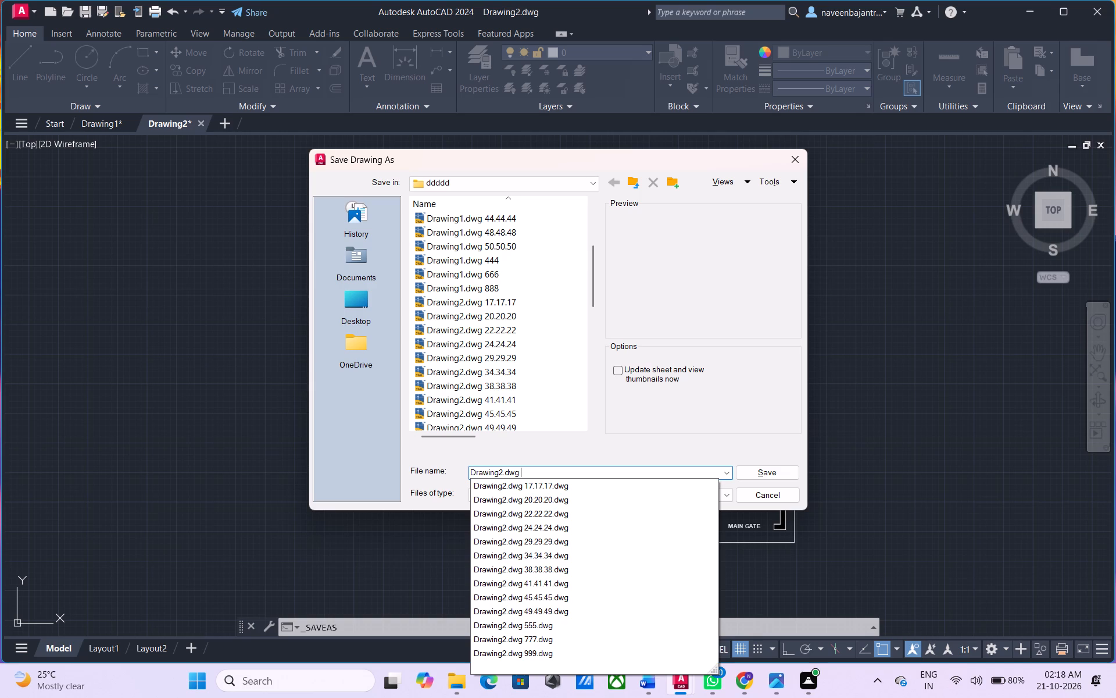
{"action": "key", "text": "5"}
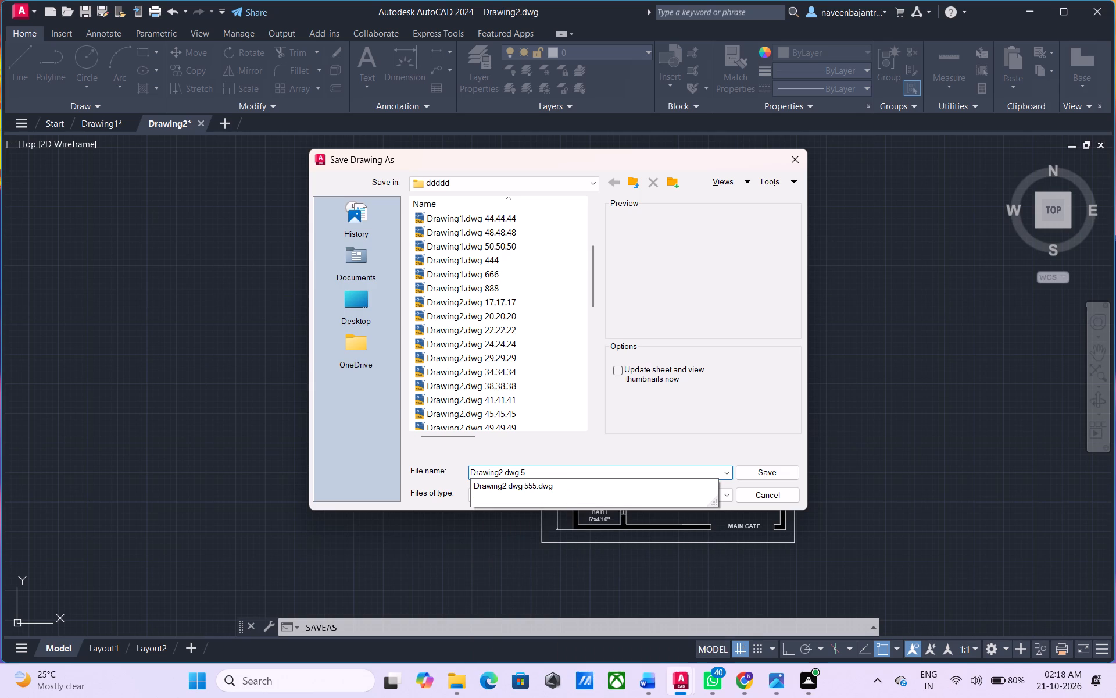
{"action": "key", "text": "1"}
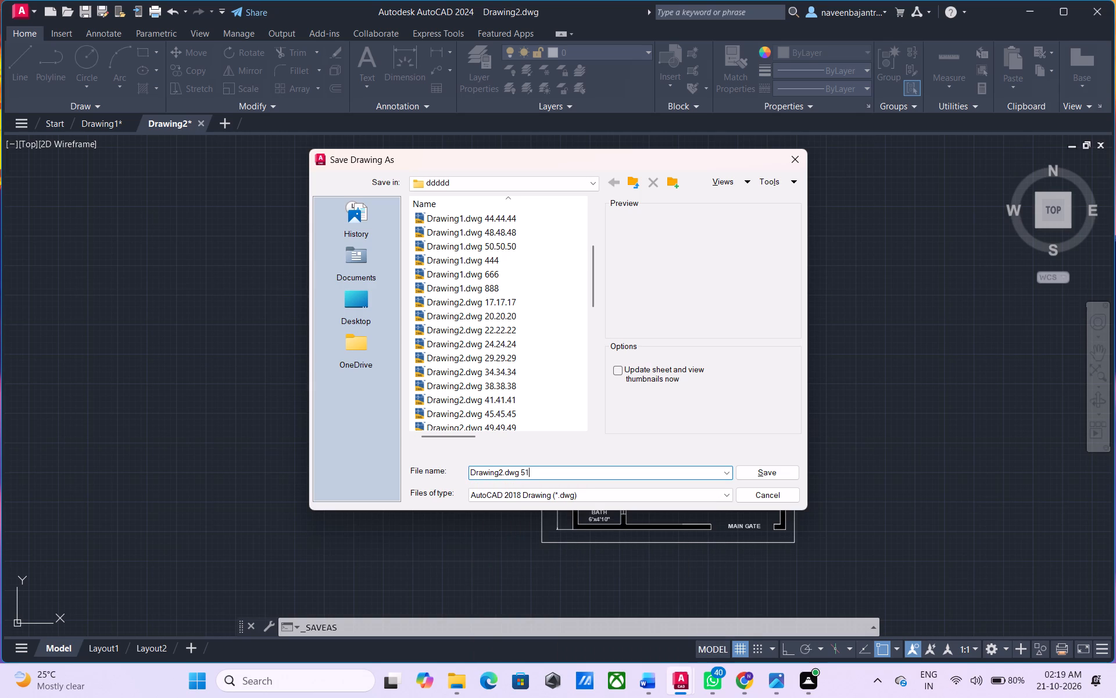
{"action": "type", "text": ".51.51"}
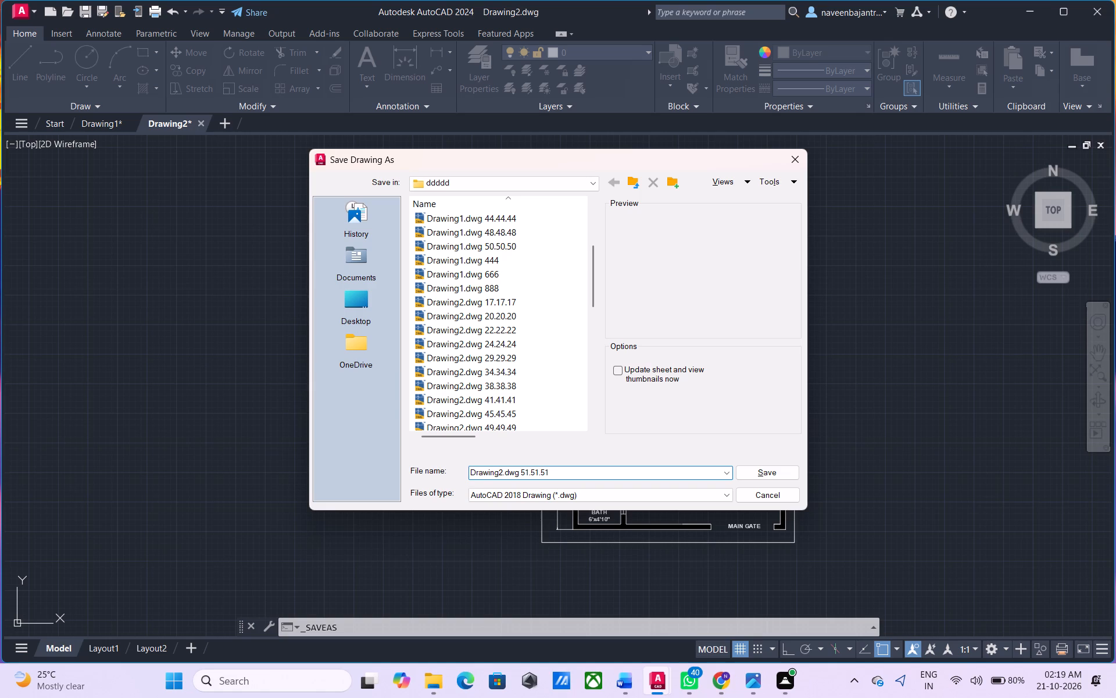
{"action": "left_click", "coordinate": [770, 477]}
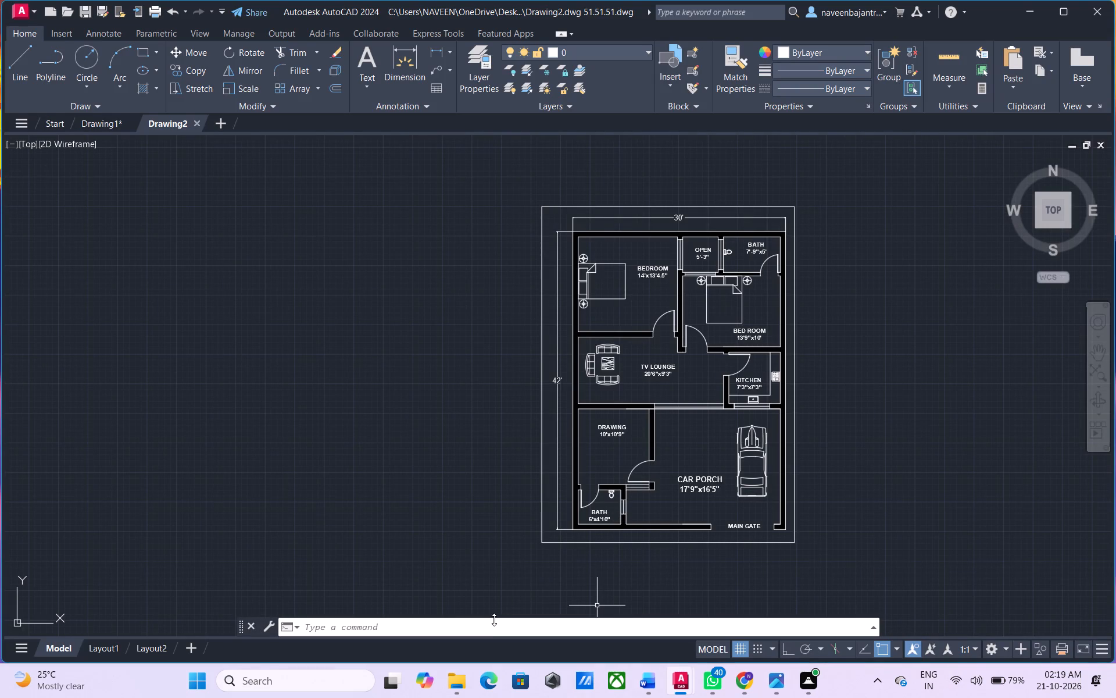
Turn on command logging with LOGFILEON.
{"action": "left_click", "coordinate": [479, 631]}
{"action": "type", "text": "LOG"}
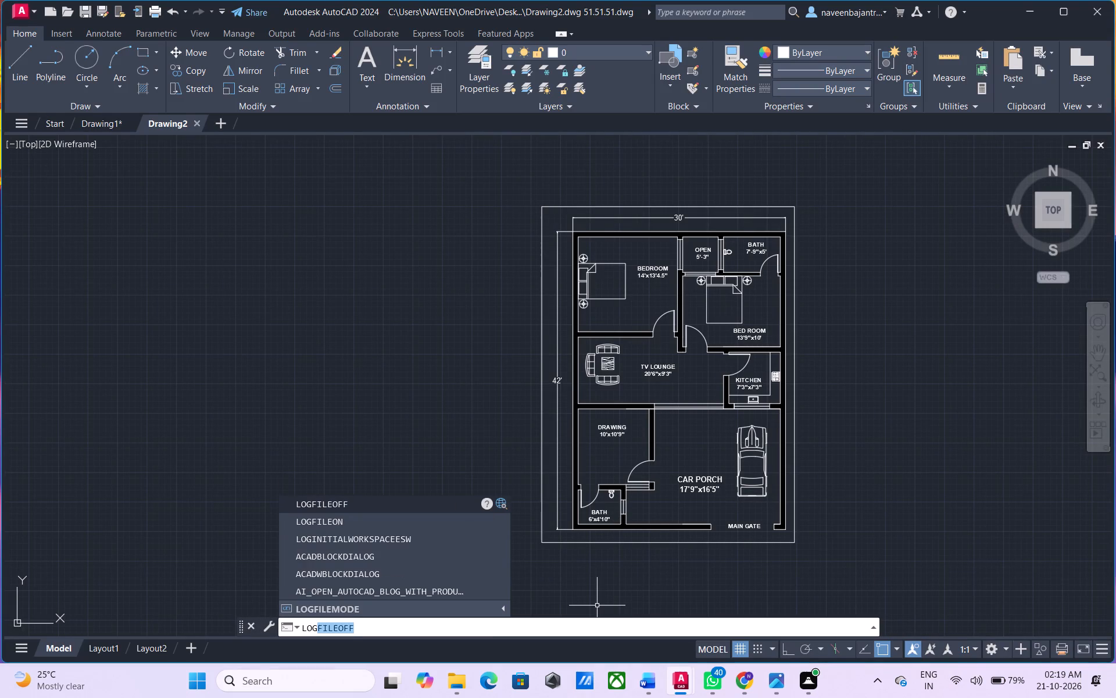
{"action": "left_click", "coordinate": [357, 525]}
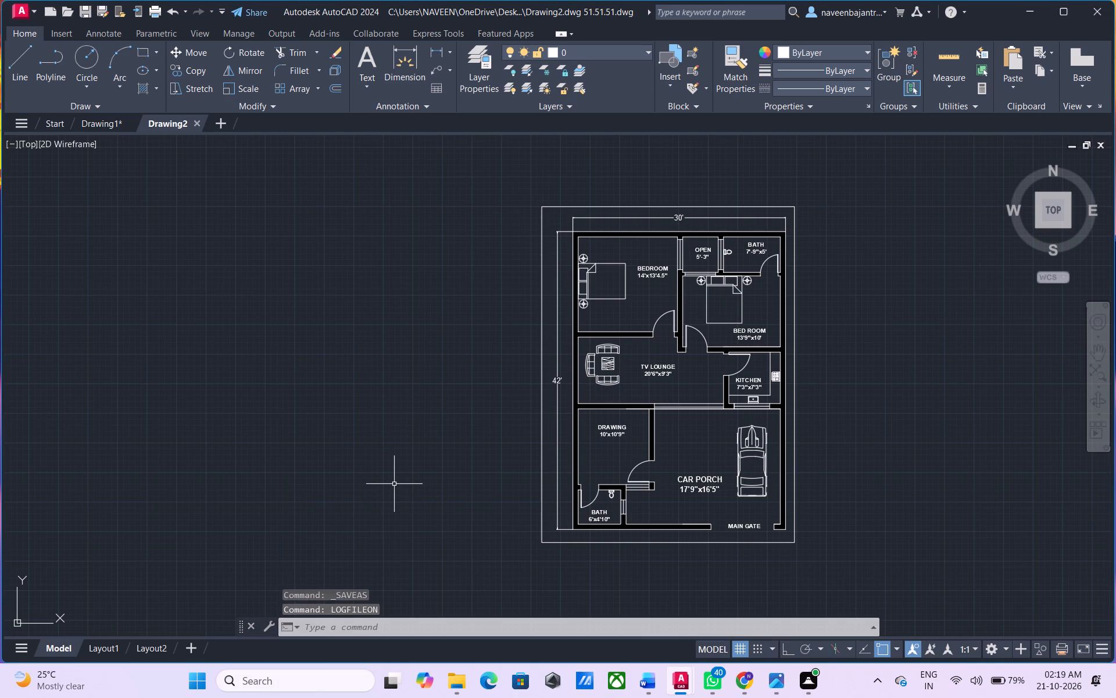
Set up a centered plot with DWG To PDF.pc3, using a window picked between opposite corners of the rectangular border.
{"action": "key", "text": "ctrl+p"}
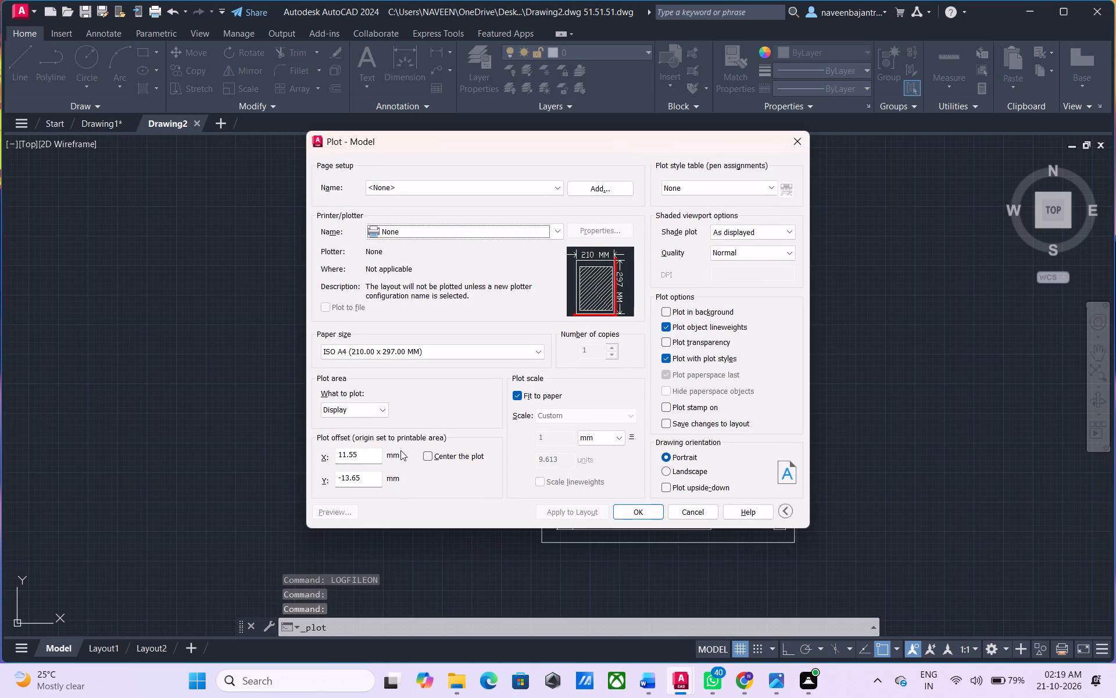
{"action": "left_click", "coordinate": [561, 229]}
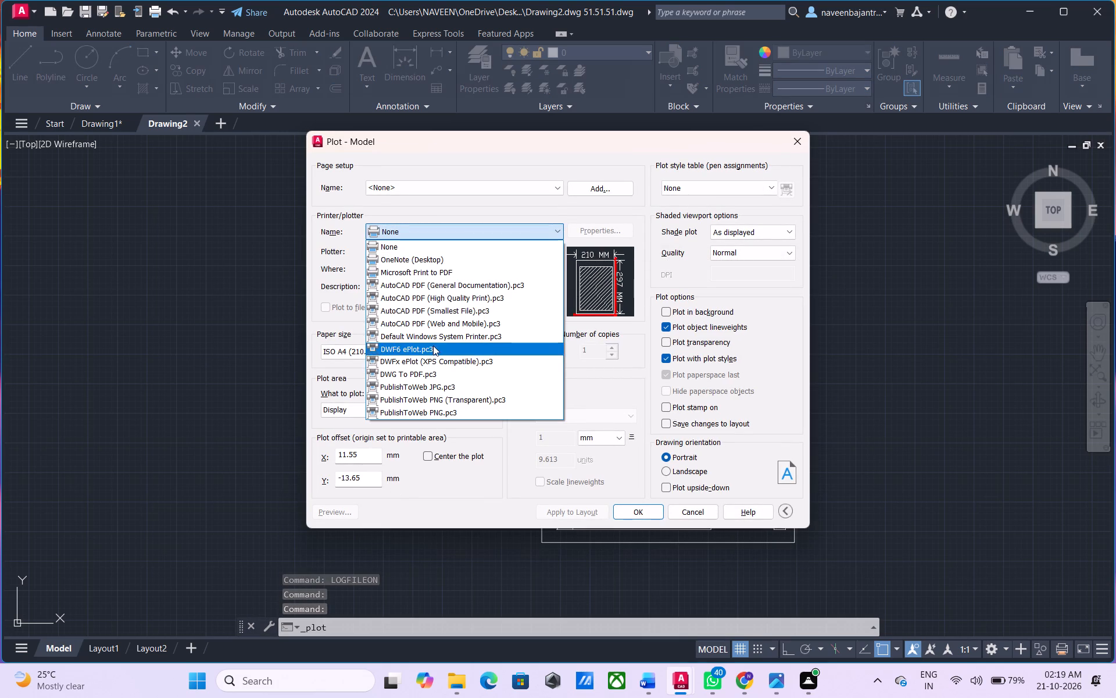
{"action": "left_click", "coordinate": [428, 371]}
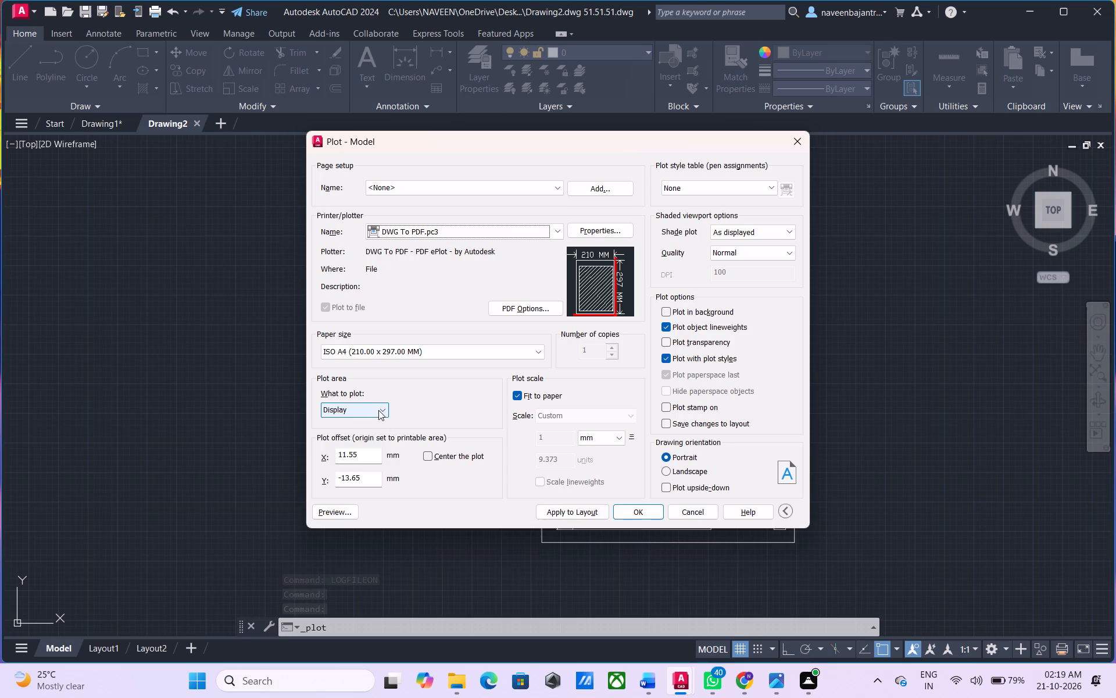
{"action": "left_click", "coordinate": [378, 410]}
{"action": "left_click", "coordinate": [351, 451]}
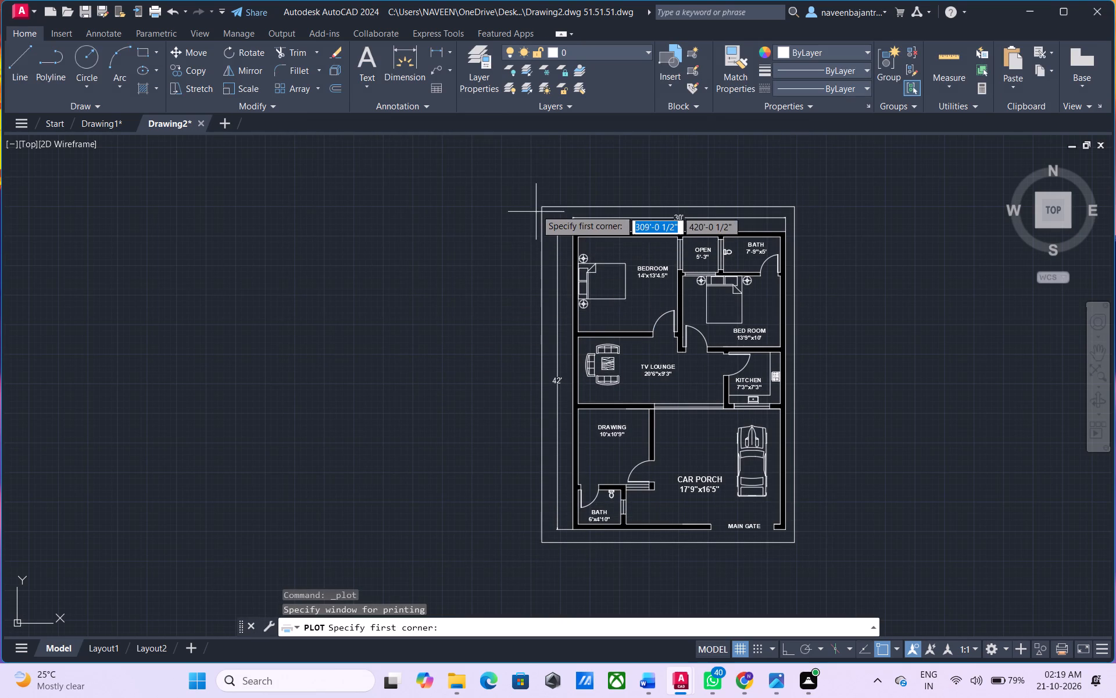
{"action": "left_click", "coordinate": [536, 208]}
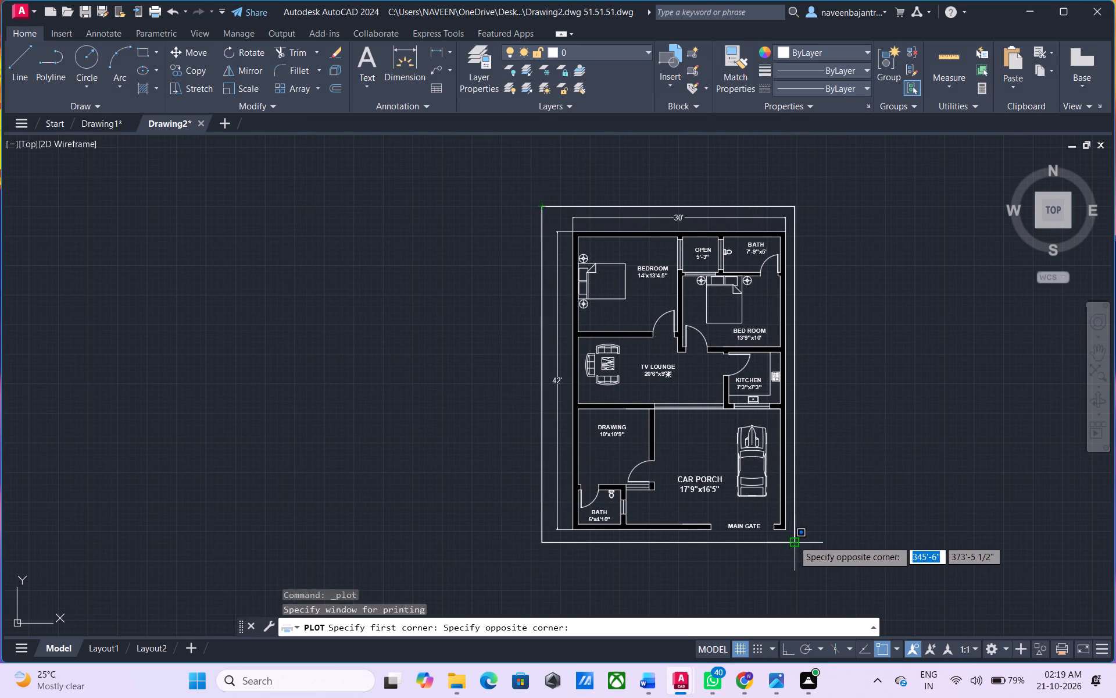
{"action": "left_click", "coordinate": [793, 540]}
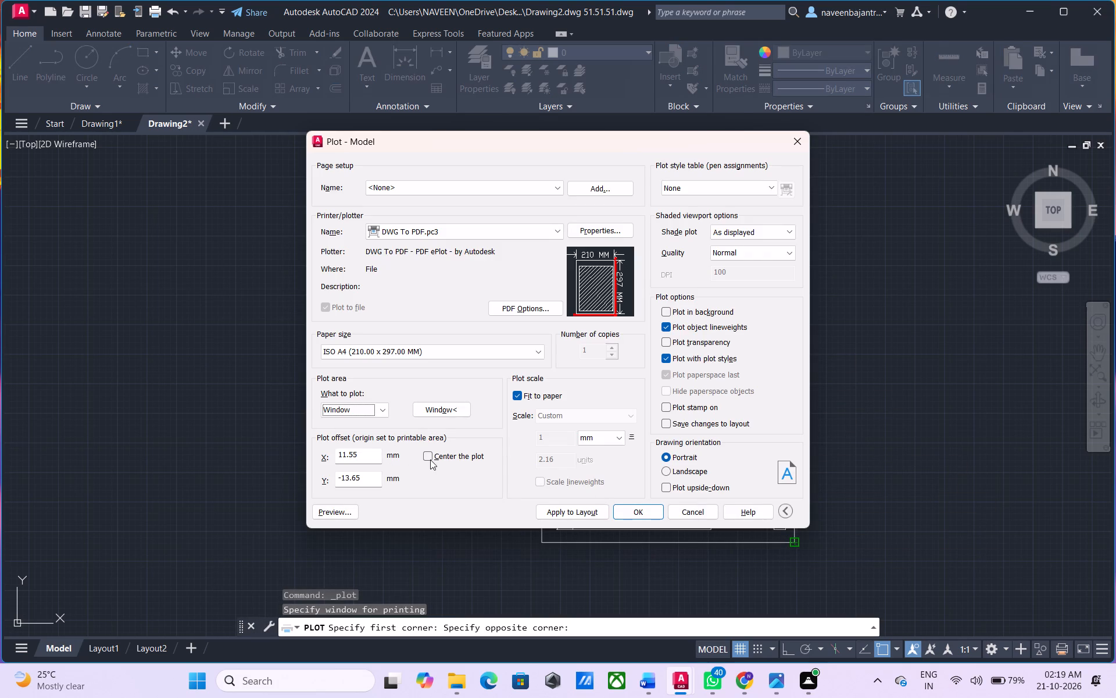
{"action": "left_click", "coordinate": [430, 455]}
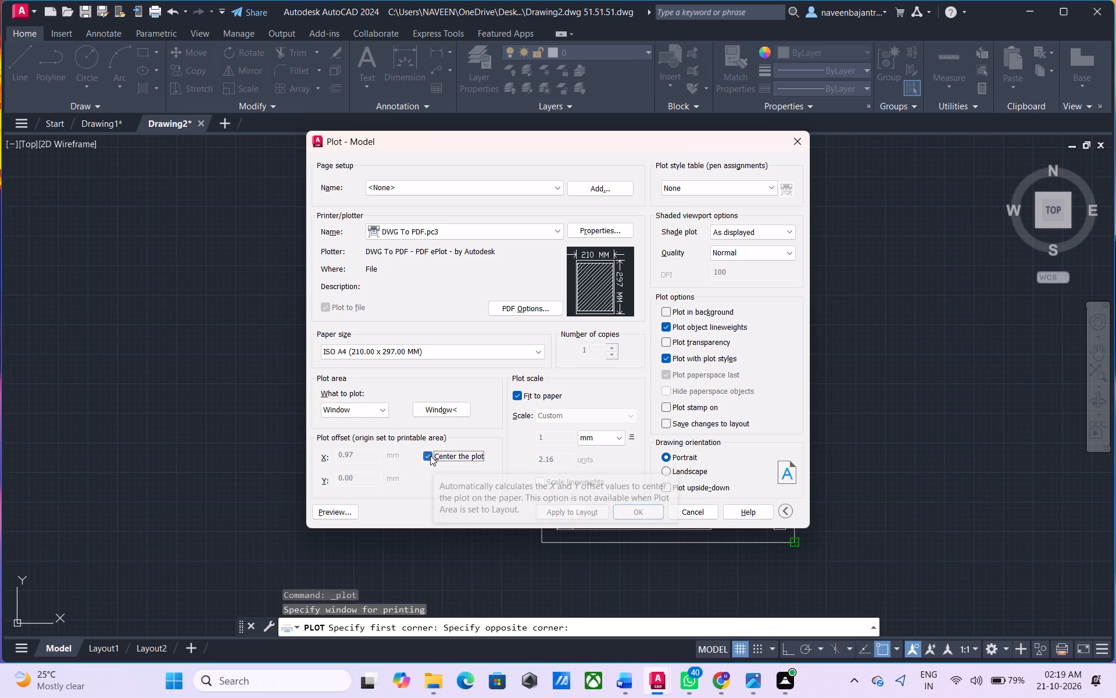
Preview the plot of the bordered floor plan and return to the plot settings.
{"action": "left_click", "coordinate": [344, 507]}
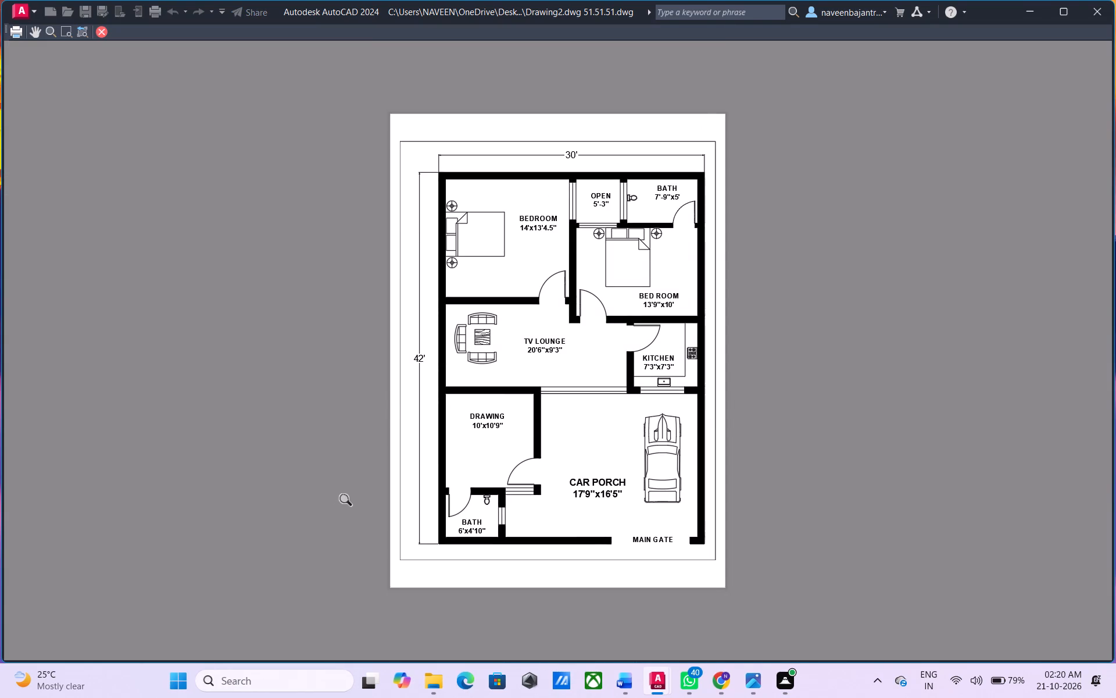
{"action": "left_click", "coordinate": [101, 33]}
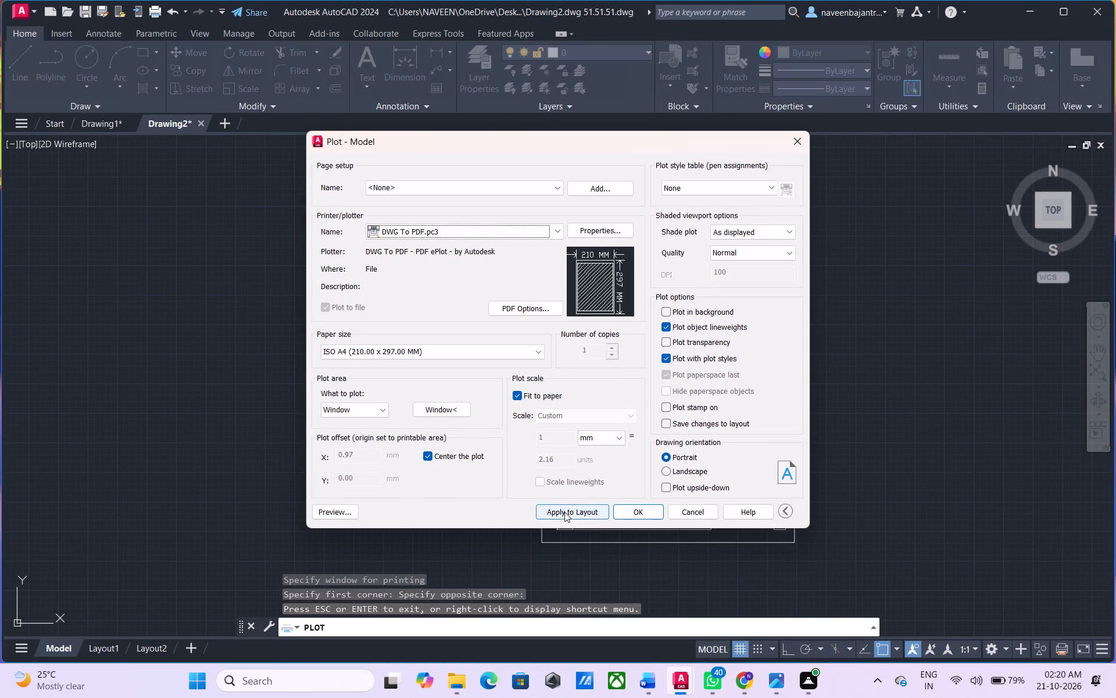
Apply the plot settings to the layout and save the plotted PDF in the ddddd folder under the suggested name.
{"action": "left_click", "coordinate": [564, 512]}
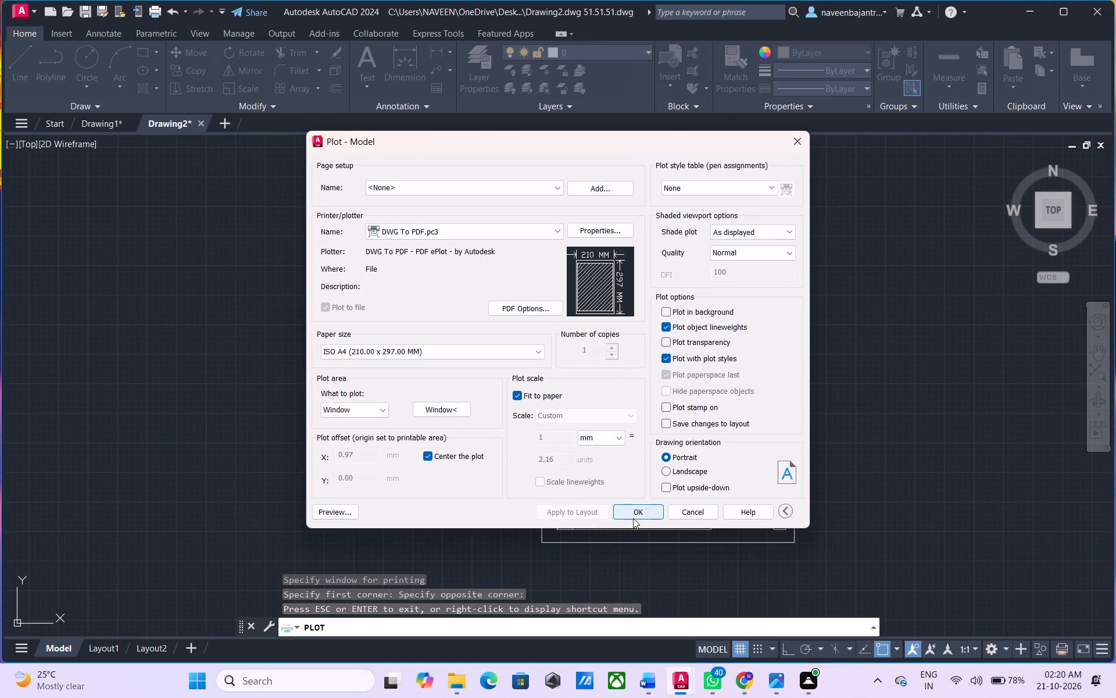
{"action": "left_click", "coordinate": [633, 518]}
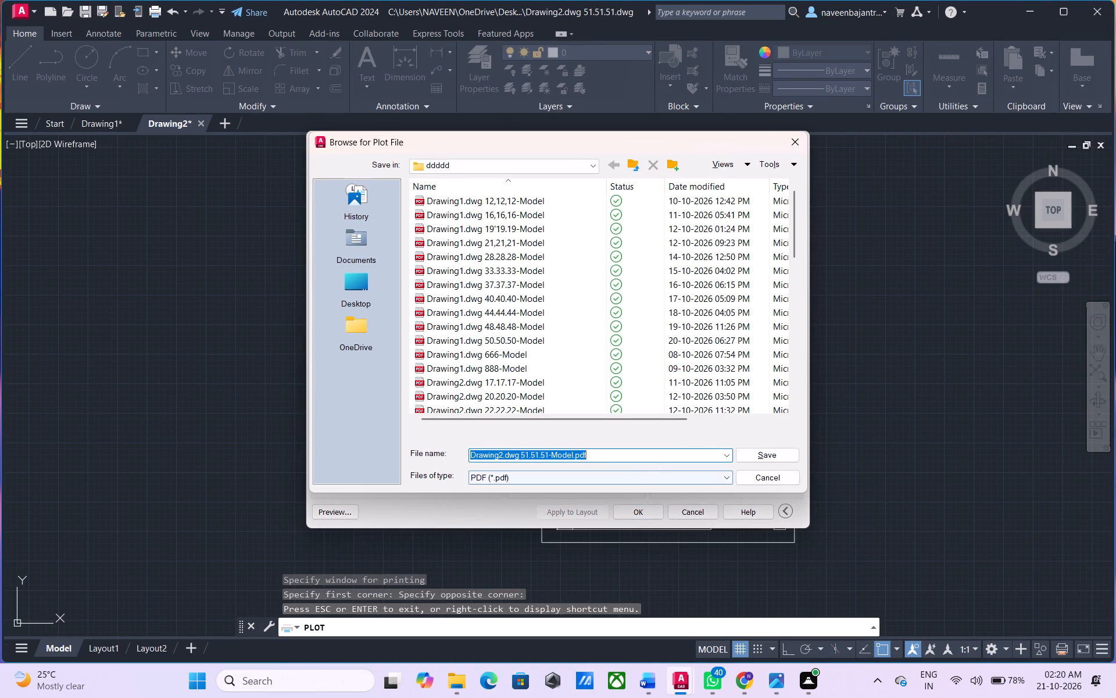
{"action": "left_click", "coordinate": [741, 455]}
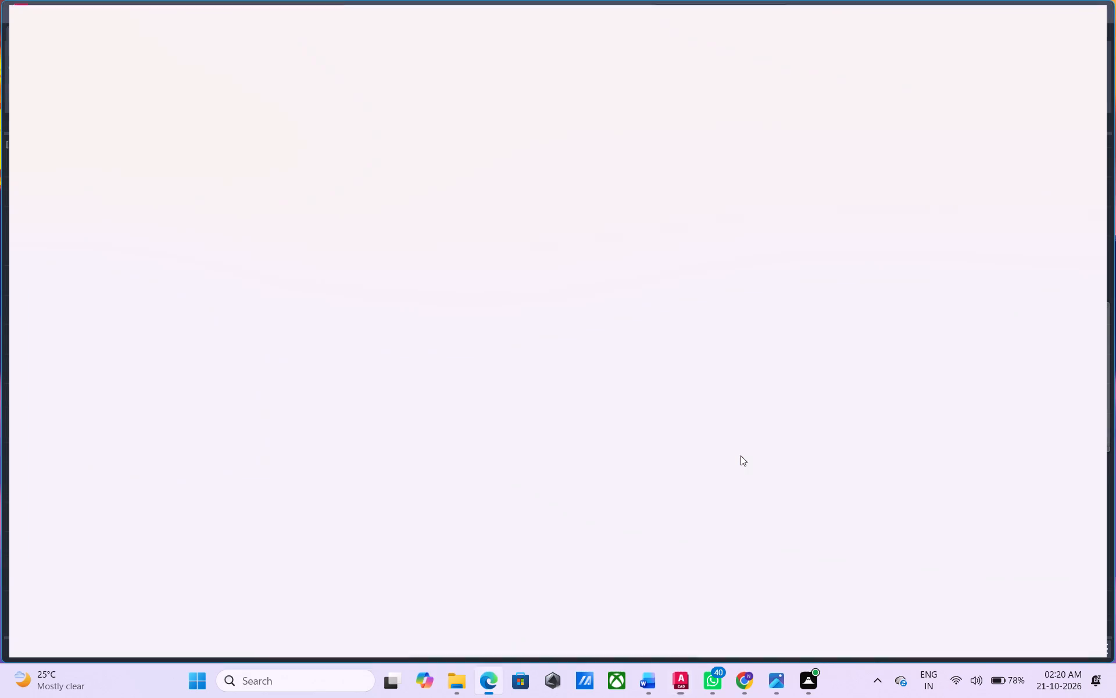
Check the plotted floor plan PDF down to the bottom border and close it.
{"action": "scroll", "coordinate": [741, 455], "scroll_direction": "down", "scroll_amount": 3}
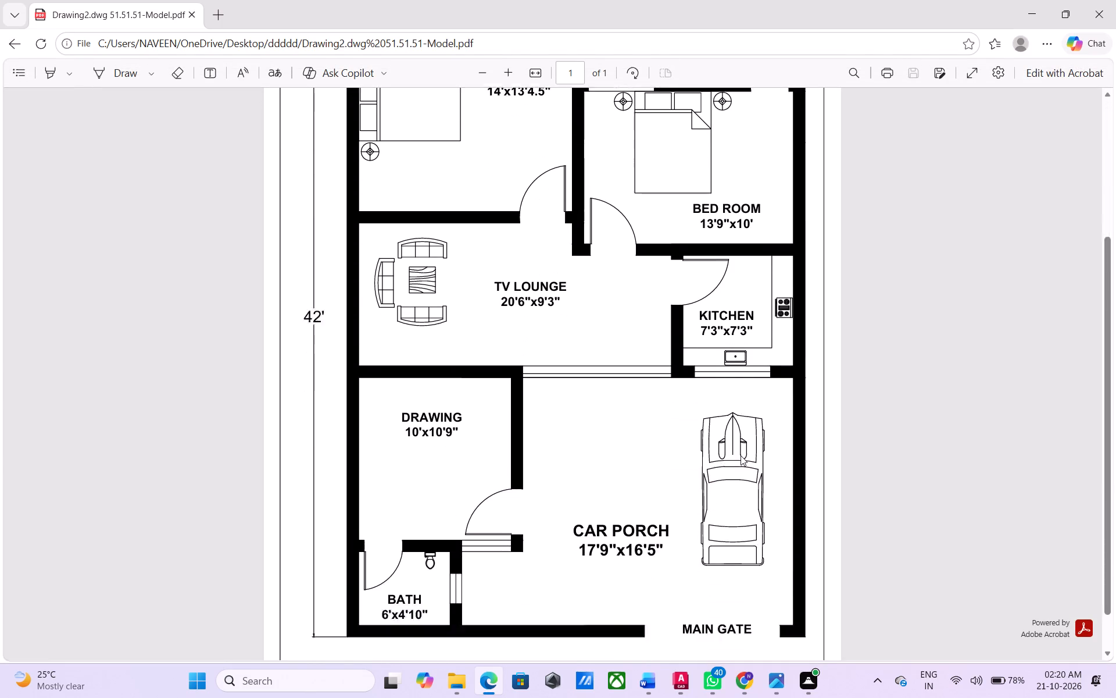
{"action": "scroll", "coordinate": [741, 455], "scroll_direction": "down", "scroll_amount": 1}
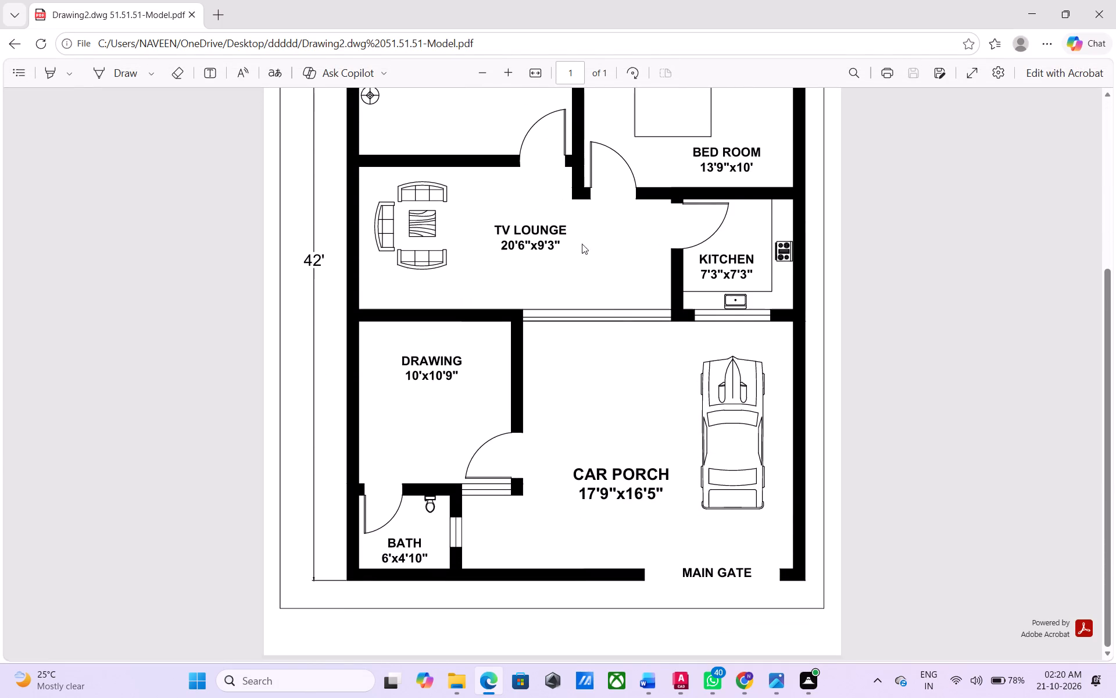
{"action": "left_click", "coordinate": [1113, 24]}
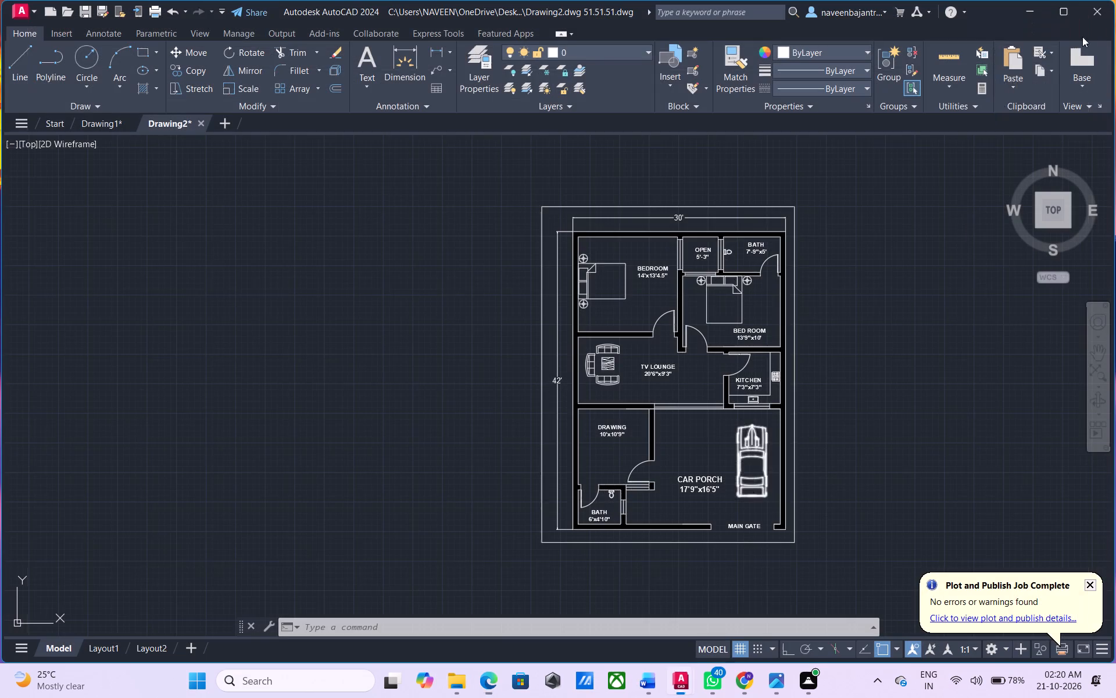